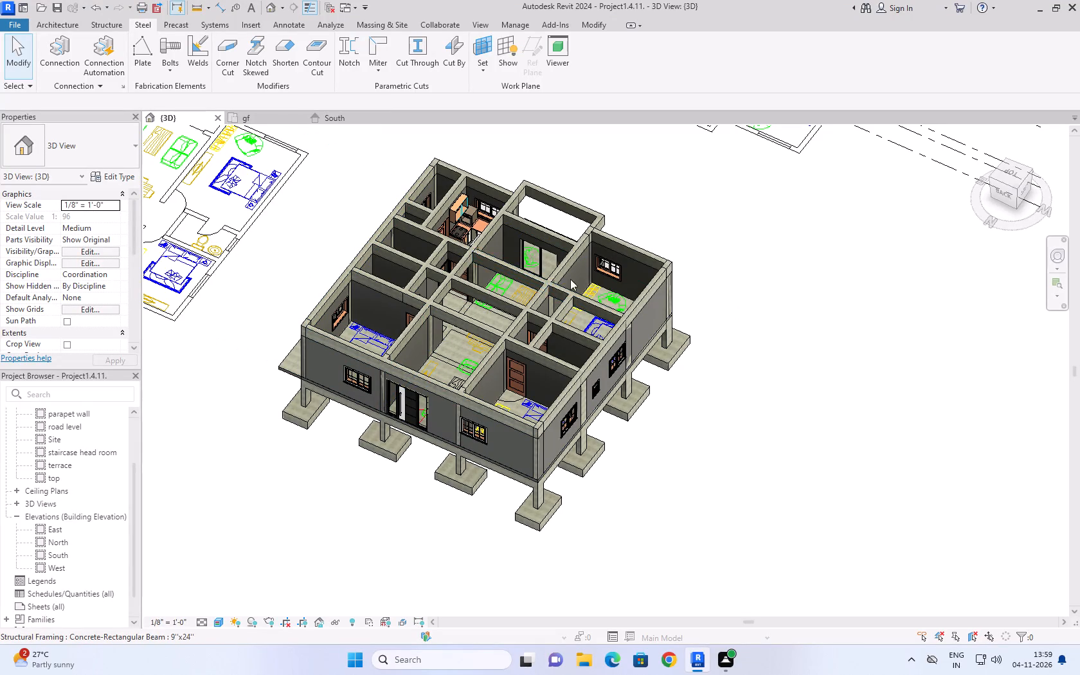
Switch from the 3D view to the gf floor plan.
scroll(582, 271, up, 2)
scroll(399, 327, up, 2)
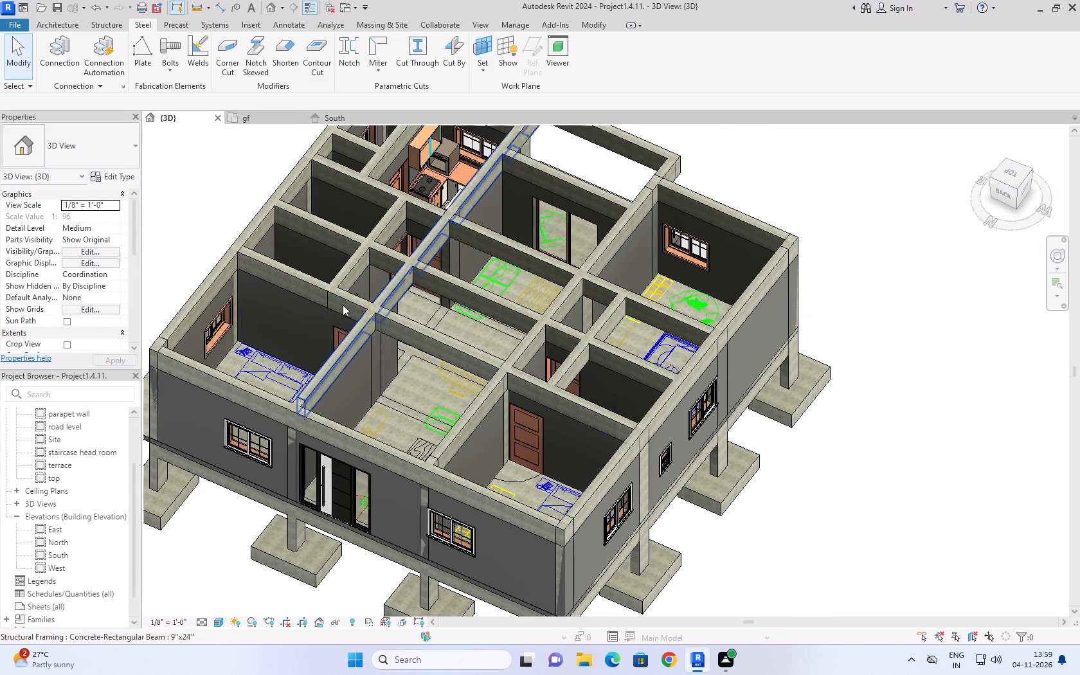
click(259, 113)
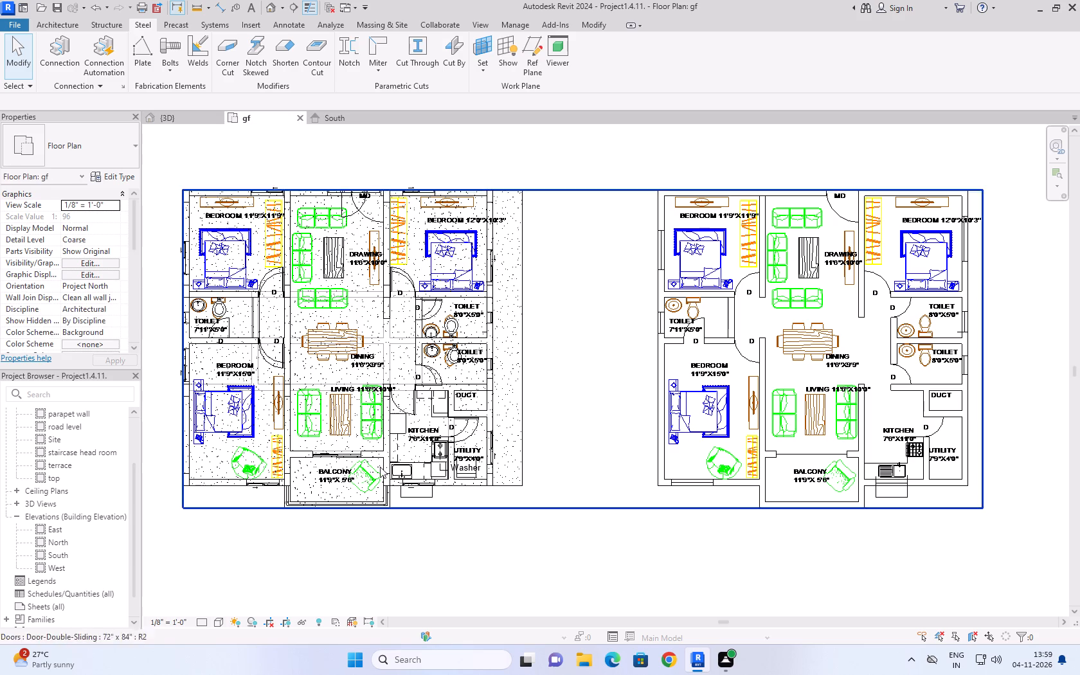
middle_drag(166, 273, 212, 346)
scroll(212, 346, up, 1)
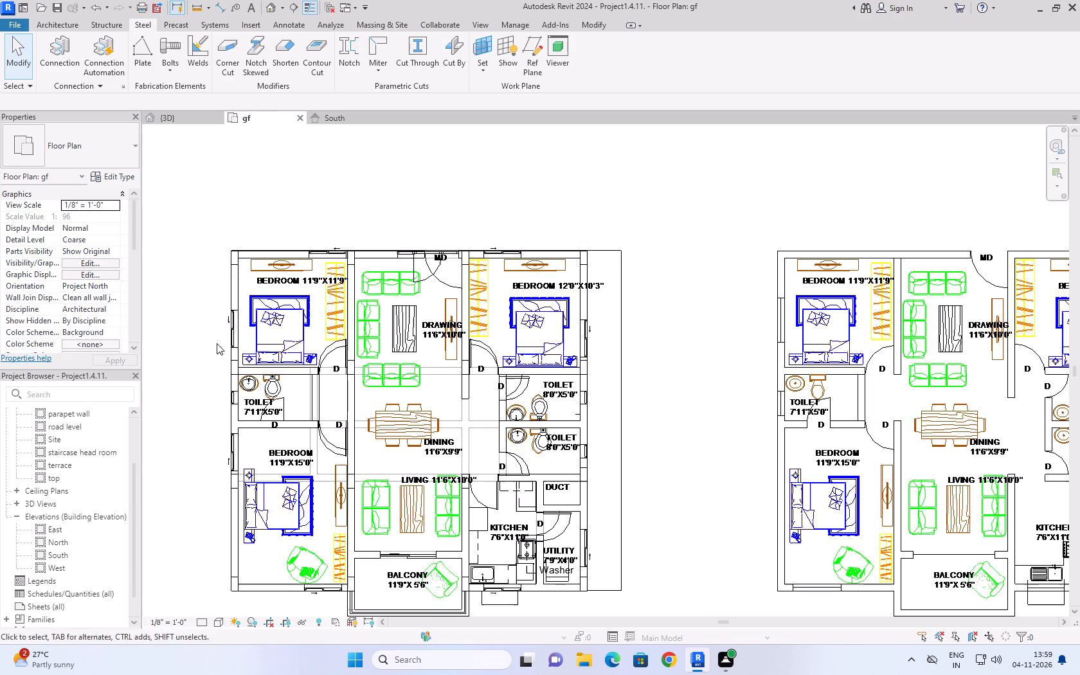
scroll(421, 410, down, 3)
scroll(439, 531, up, 4)
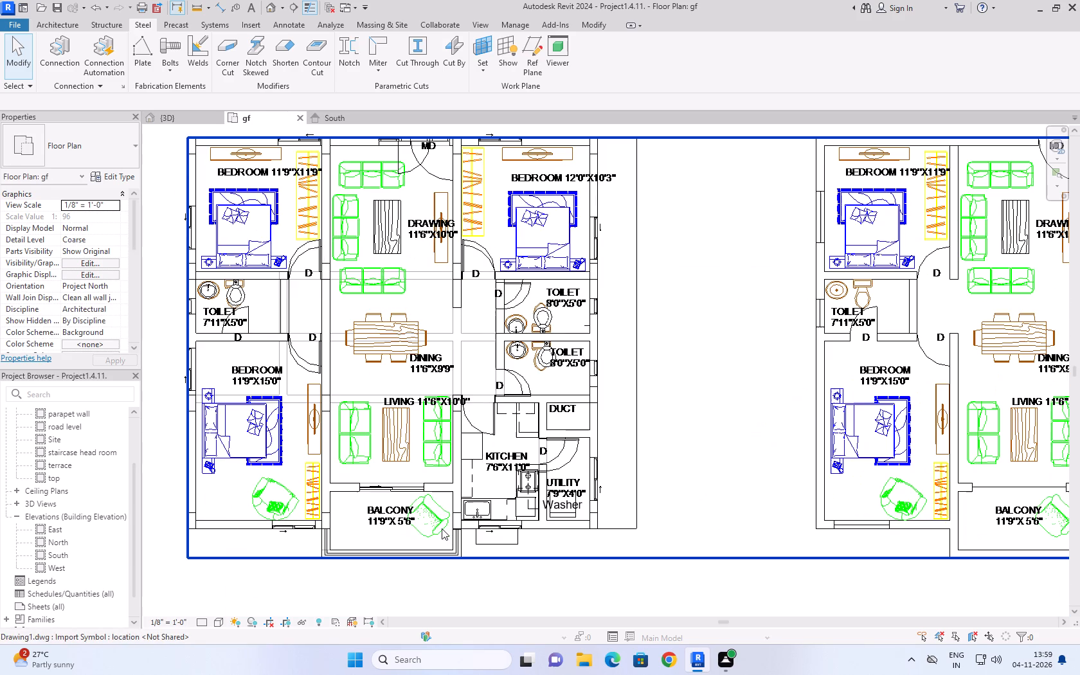
click(177, 379)
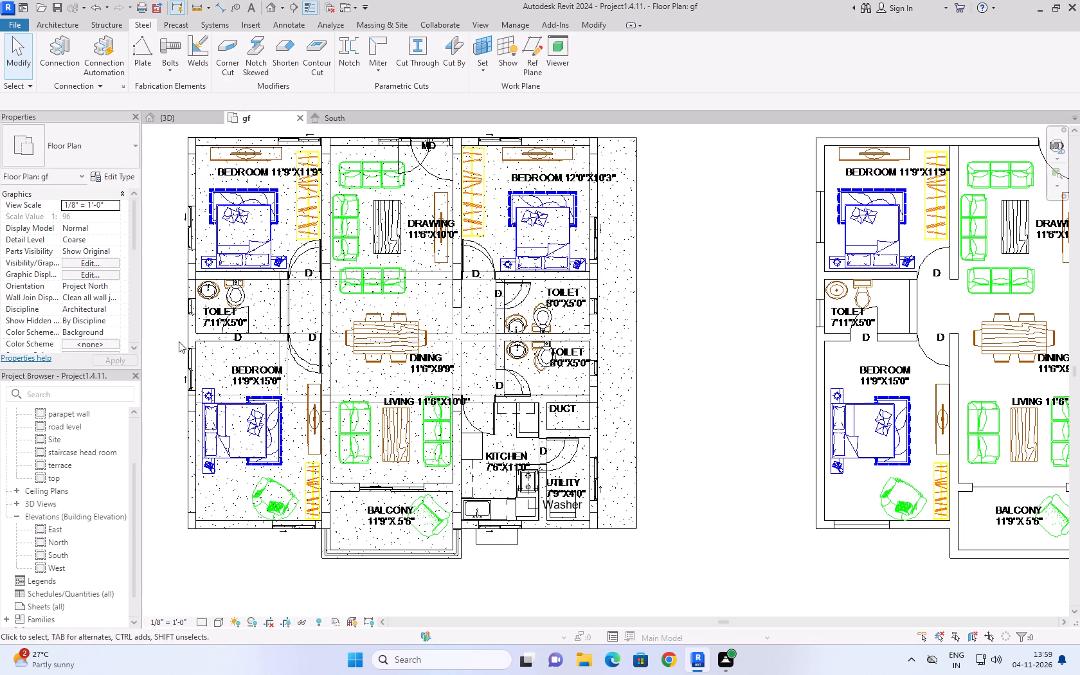
click(24, 51)
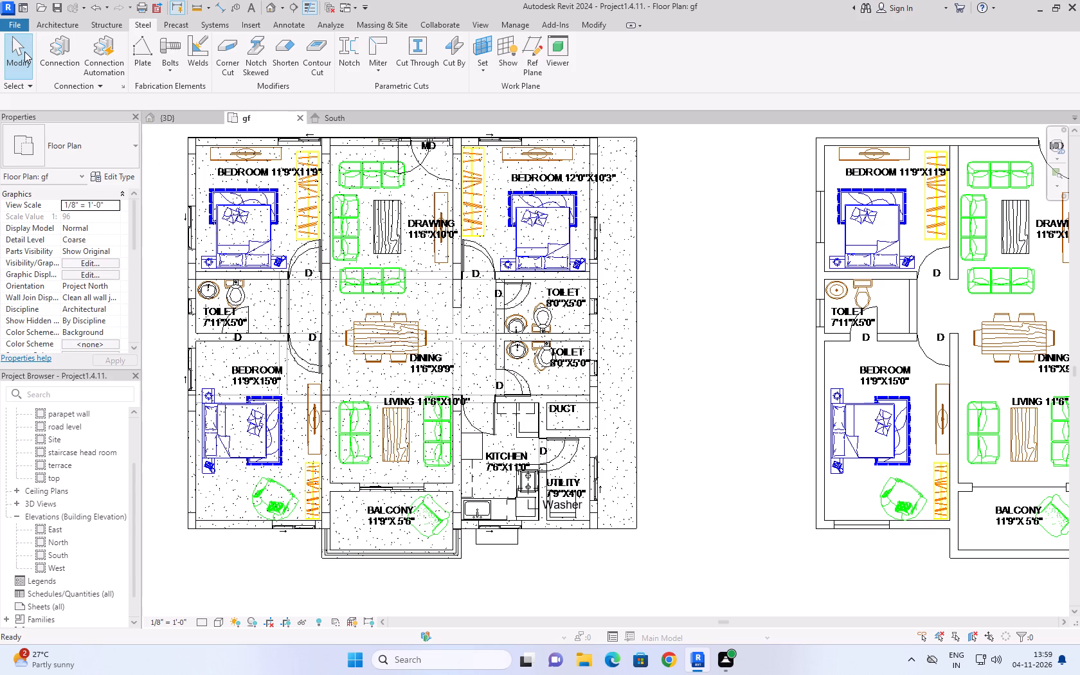
Start placing a component and browse the Store Fixtures families under Specialty Equipment, previewing the high meat merchandiser and upright freezers.
click(31, 21)
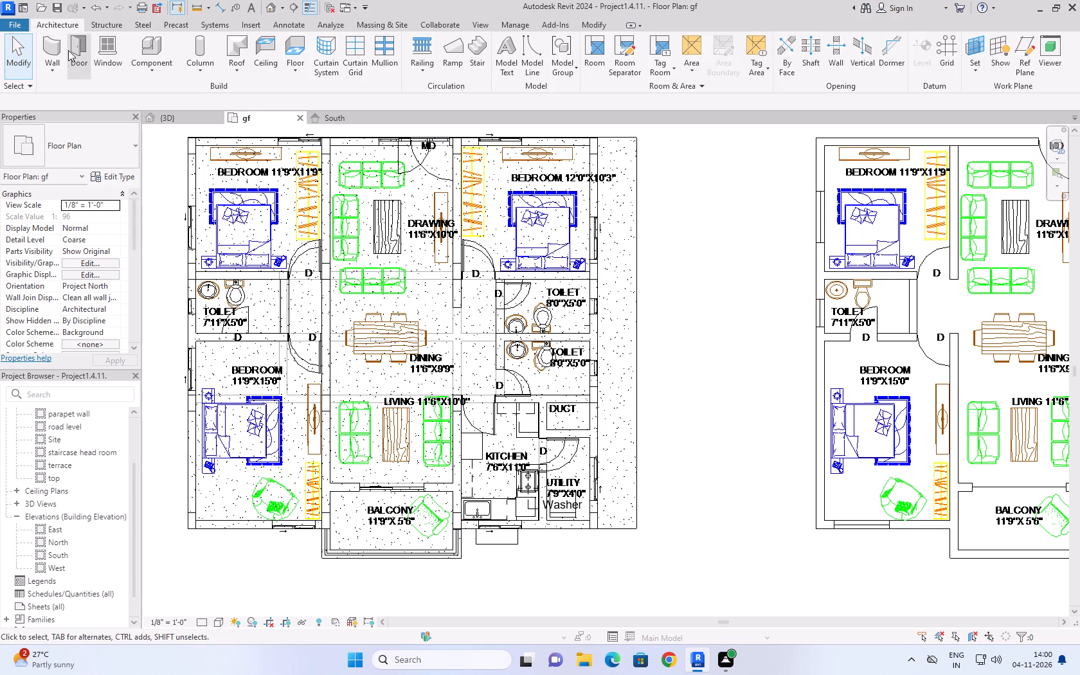
click(152, 66)
click(161, 86)
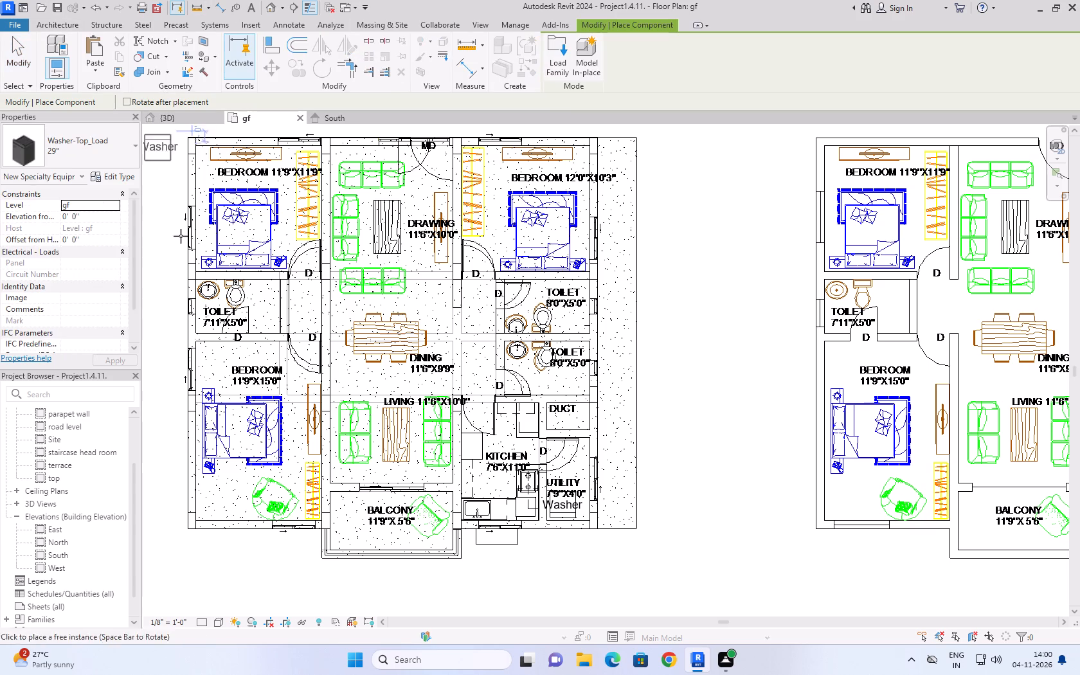
click(559, 48)
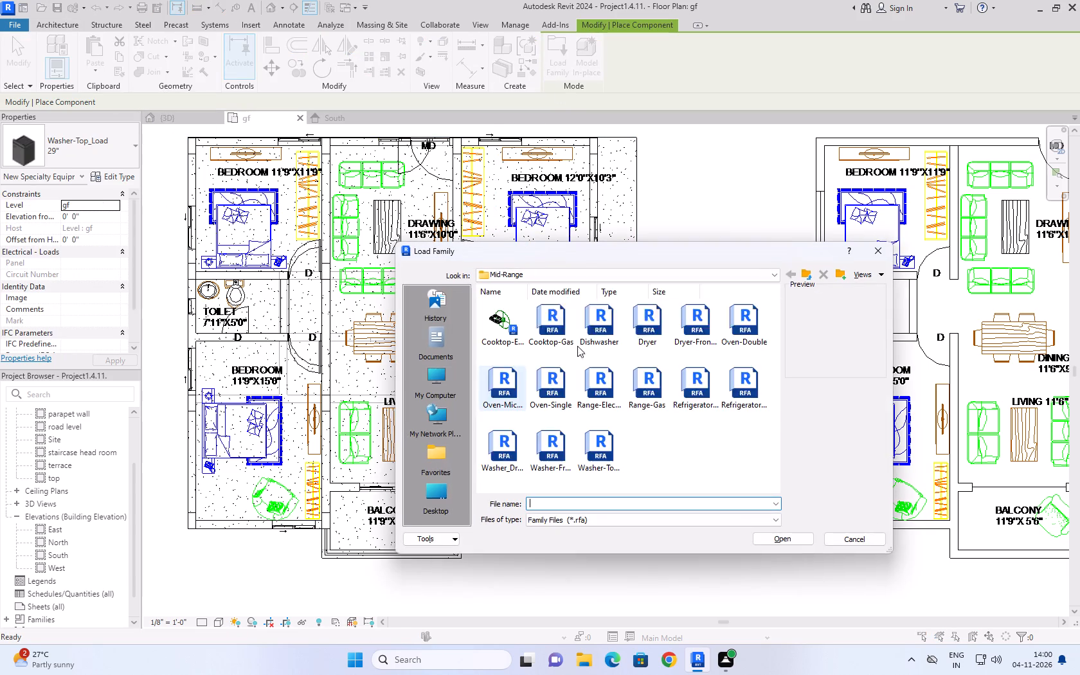
click(801, 269)
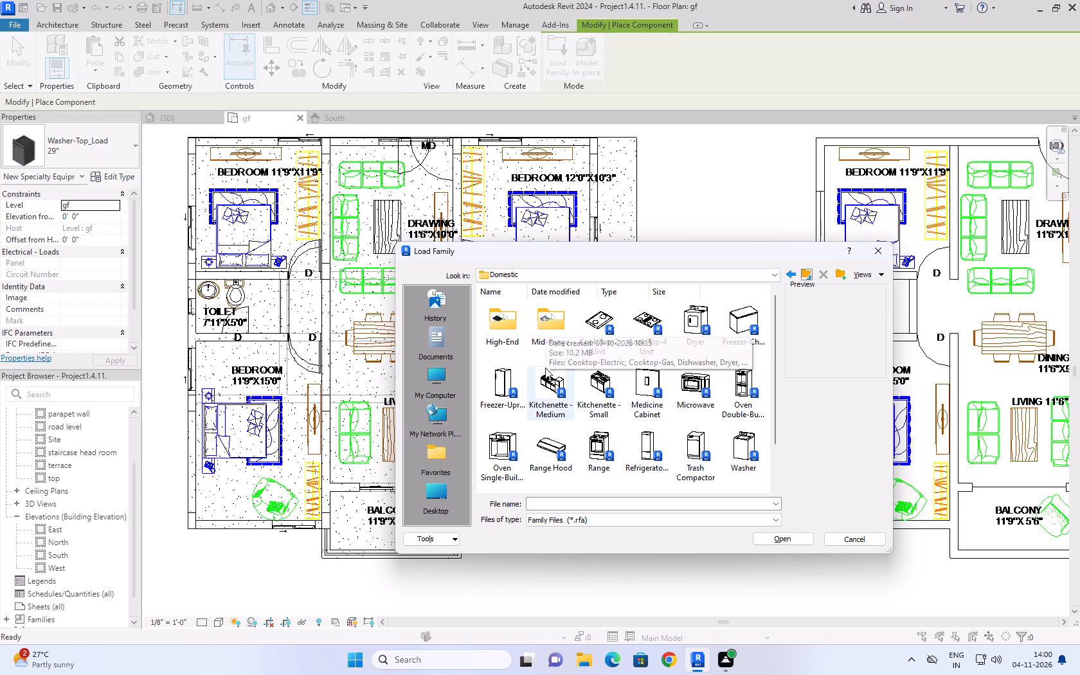
click(806, 275)
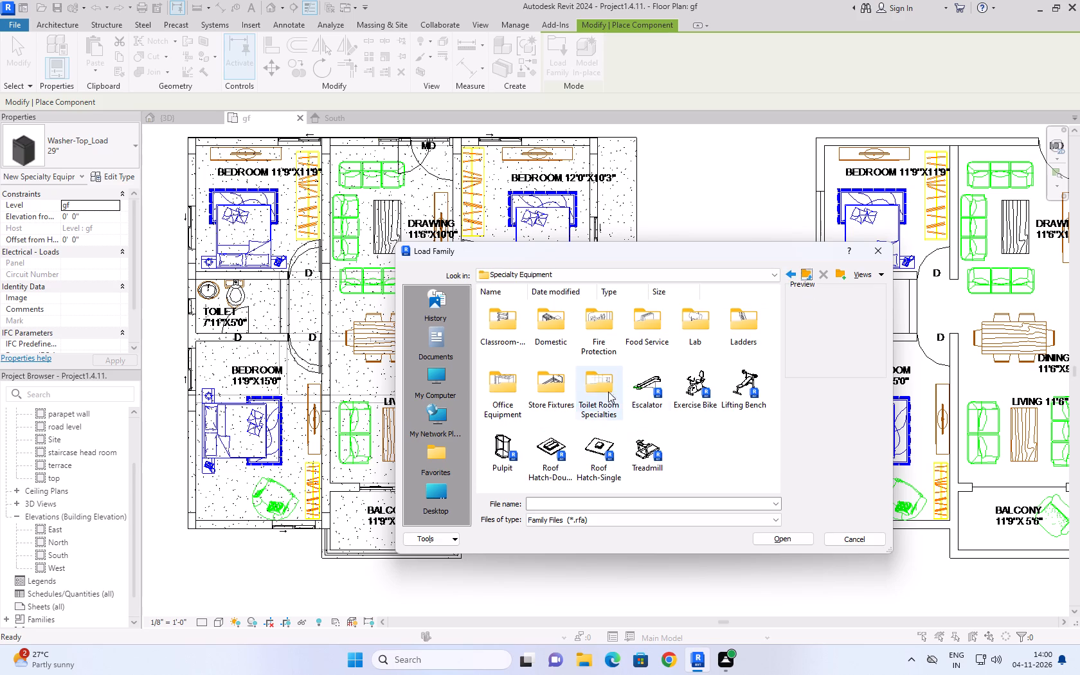
double_click(549, 397)
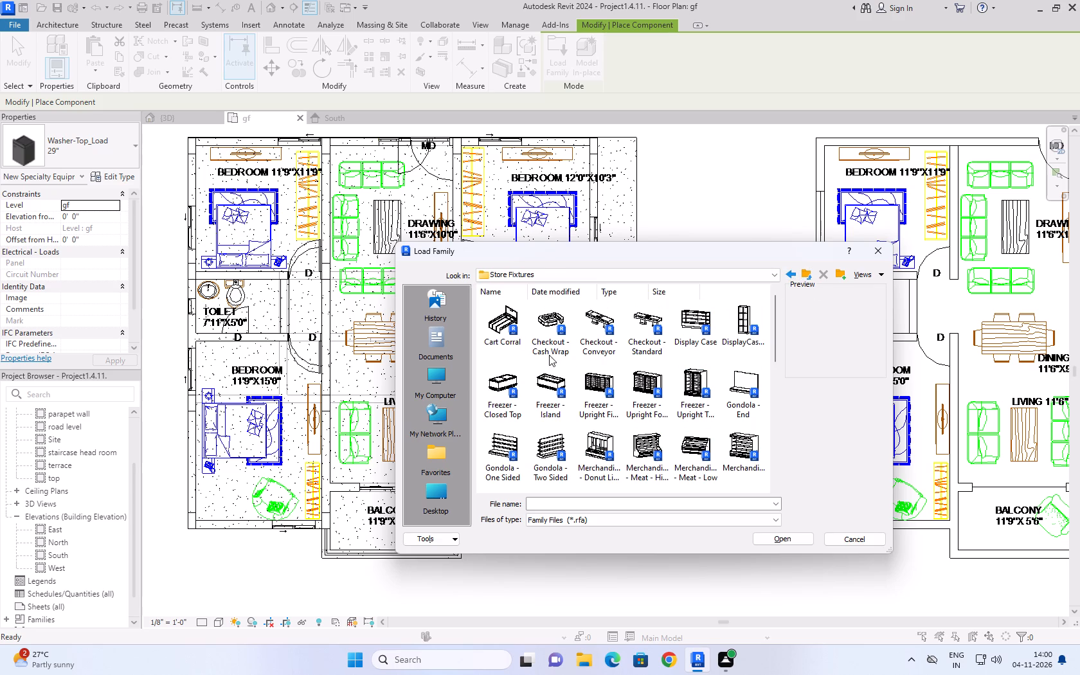
scroll(571, 407, down, 3)
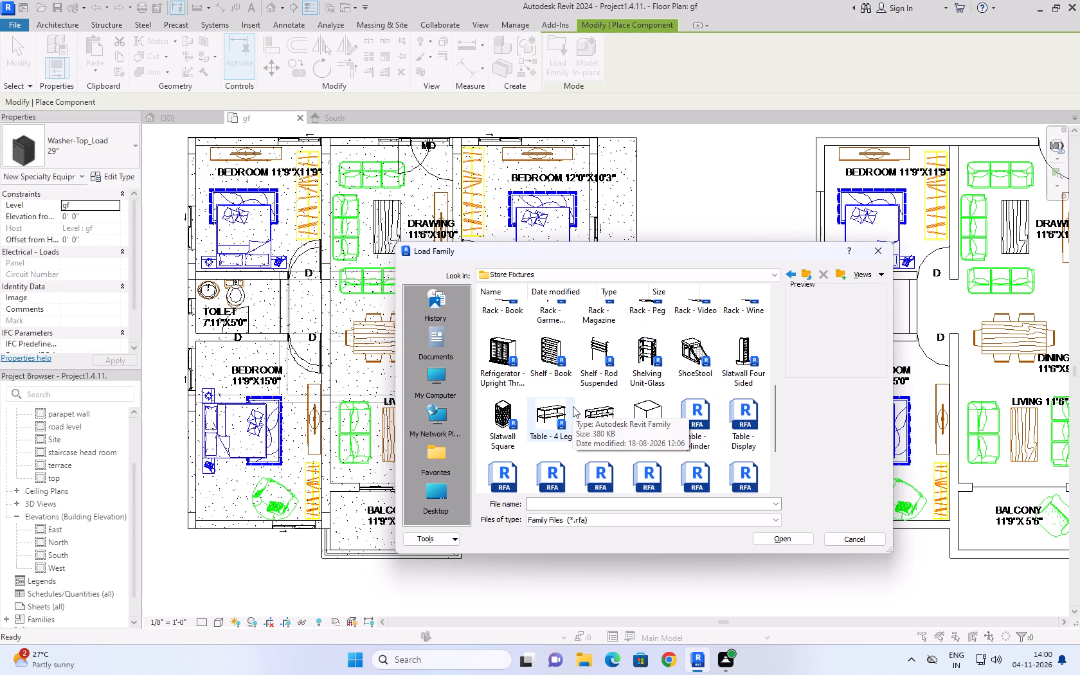
scroll(573, 406, down, 6)
scroll(575, 403, up, 5)
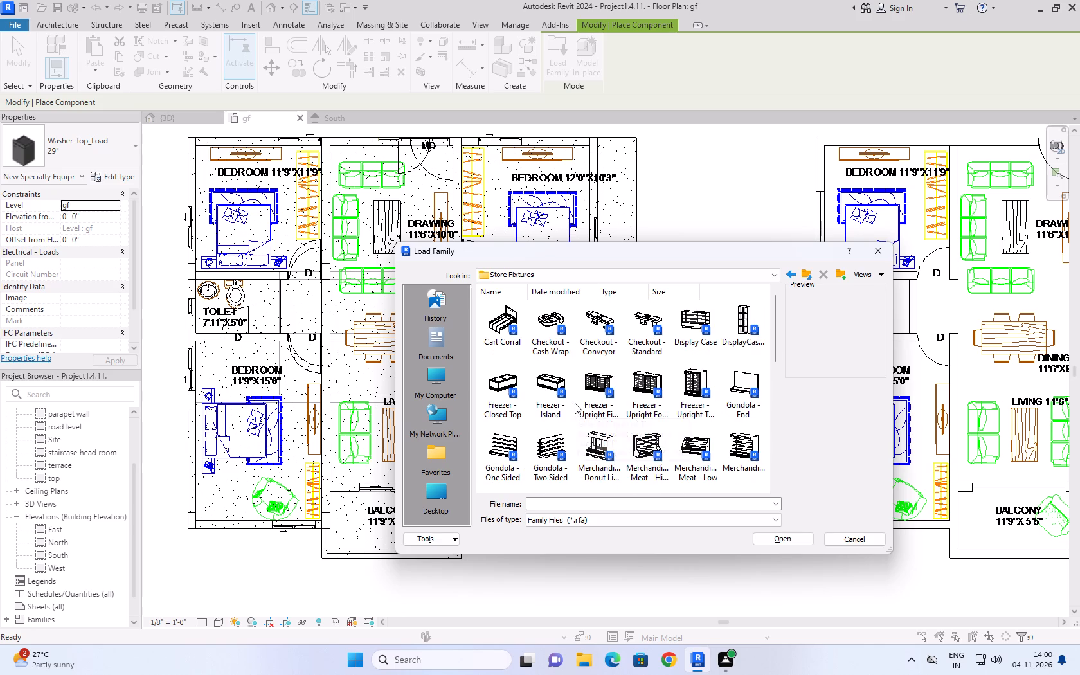
click(646, 442)
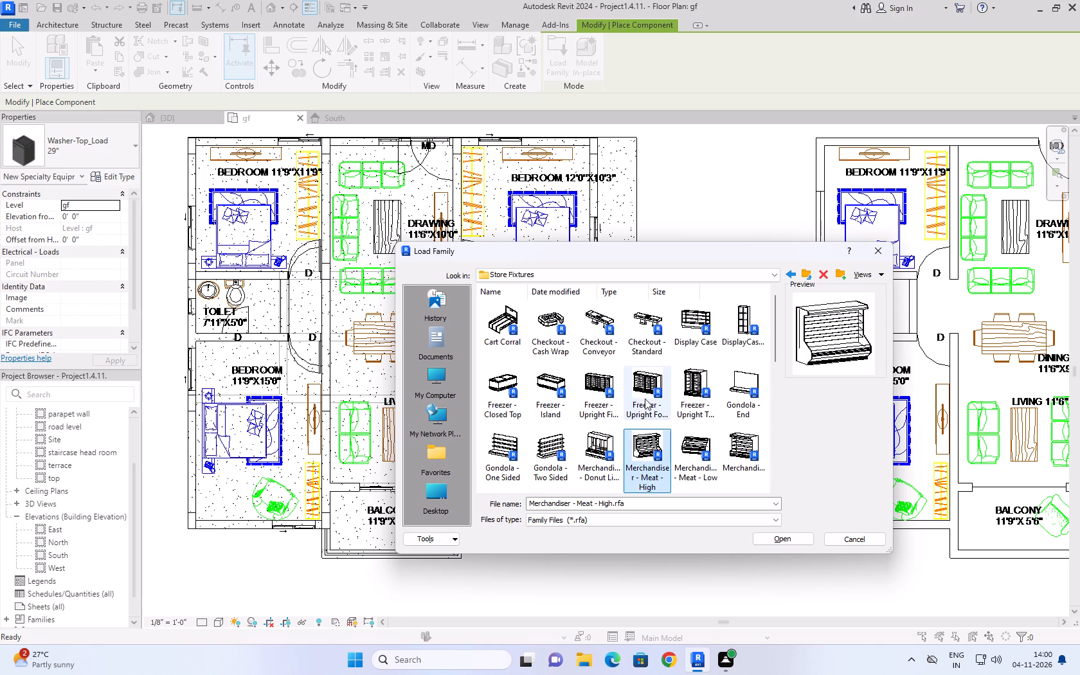
click(643, 386)
click(587, 386)
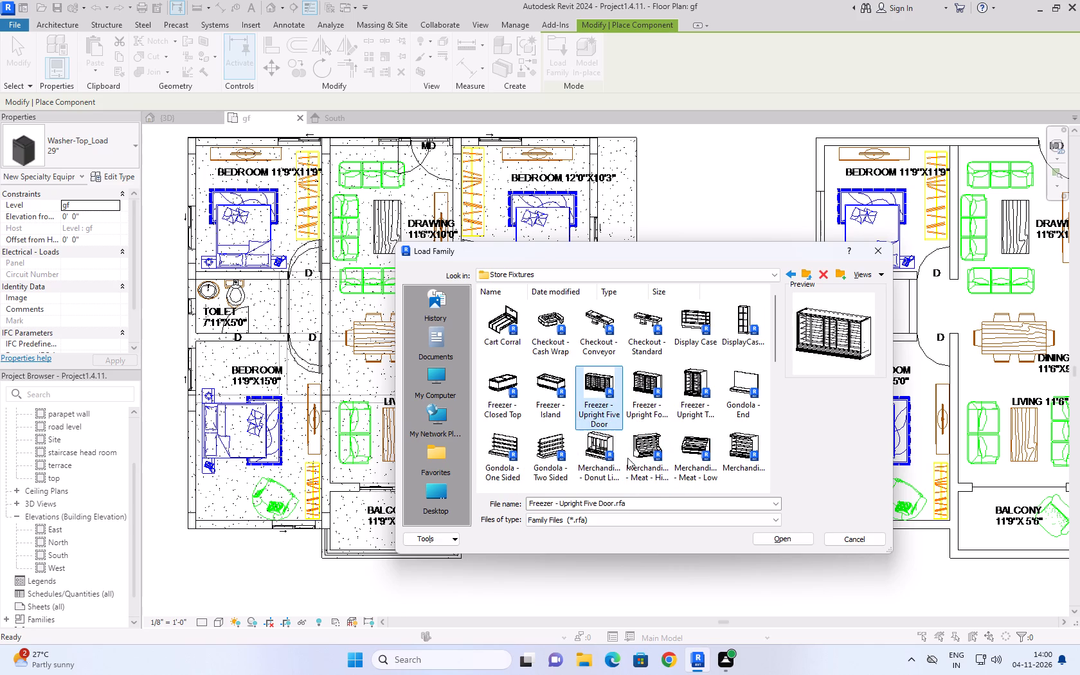
click(856, 540)
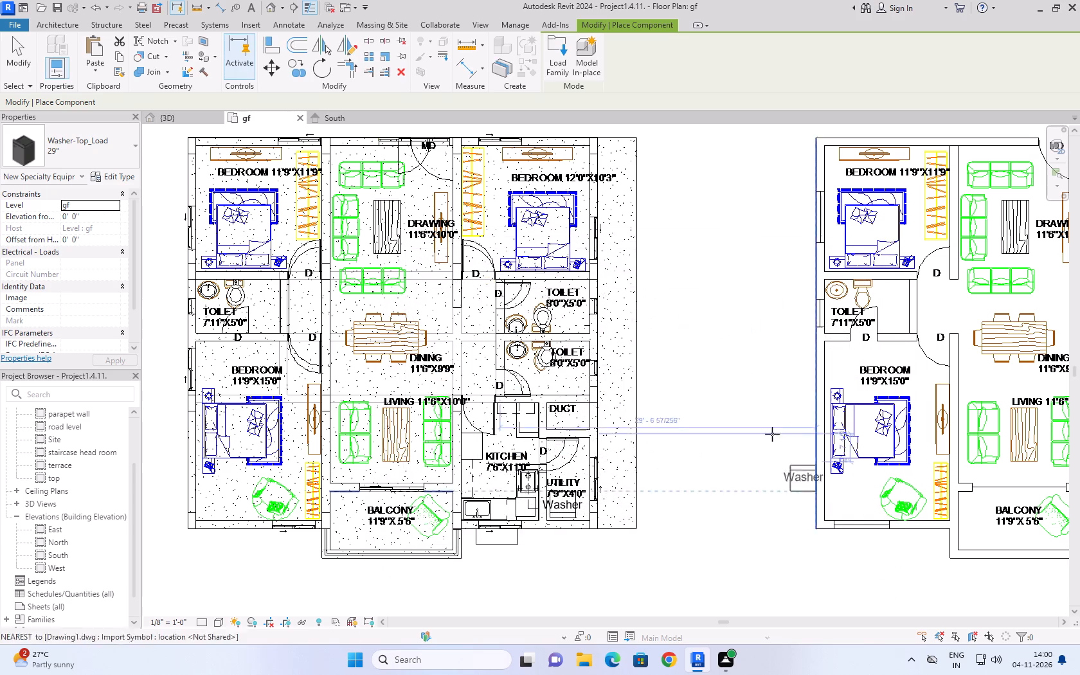
Reopen family loading and look through the Lab families under Specialty Equipment, previewing the Bacteriological Incubator.
click(561, 60)
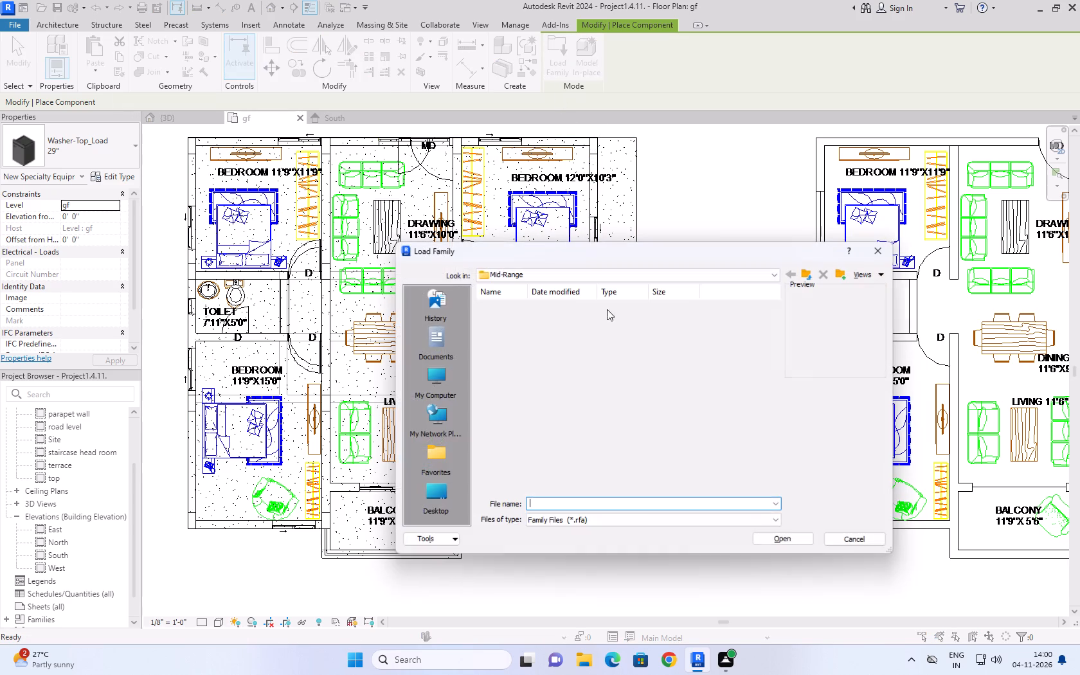
click(807, 269)
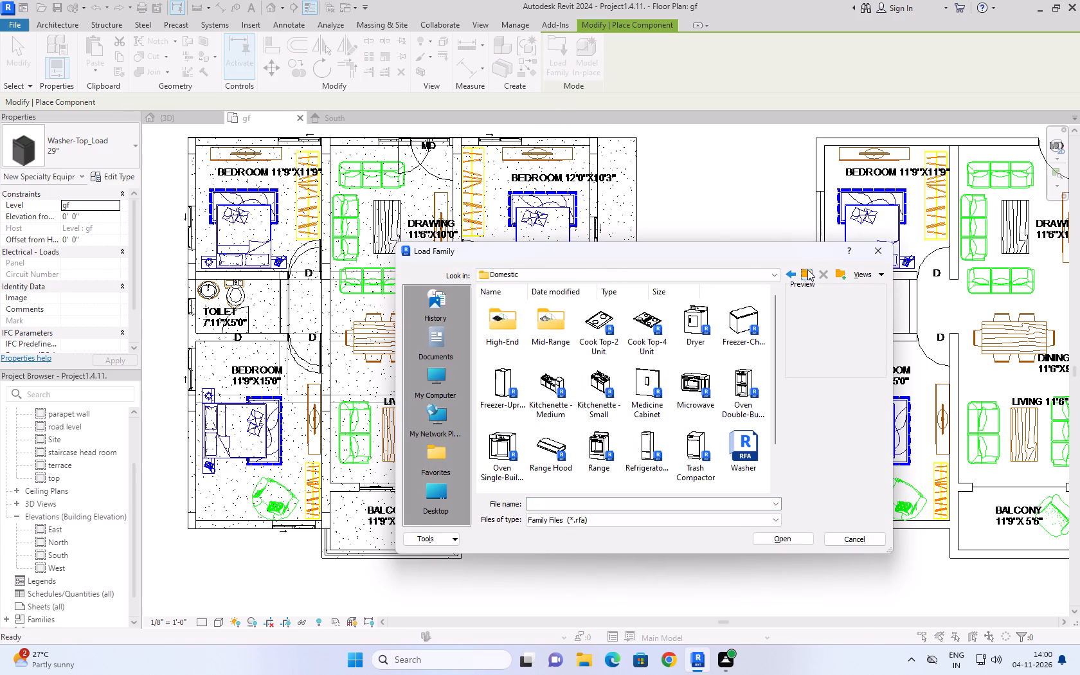
click(807, 269)
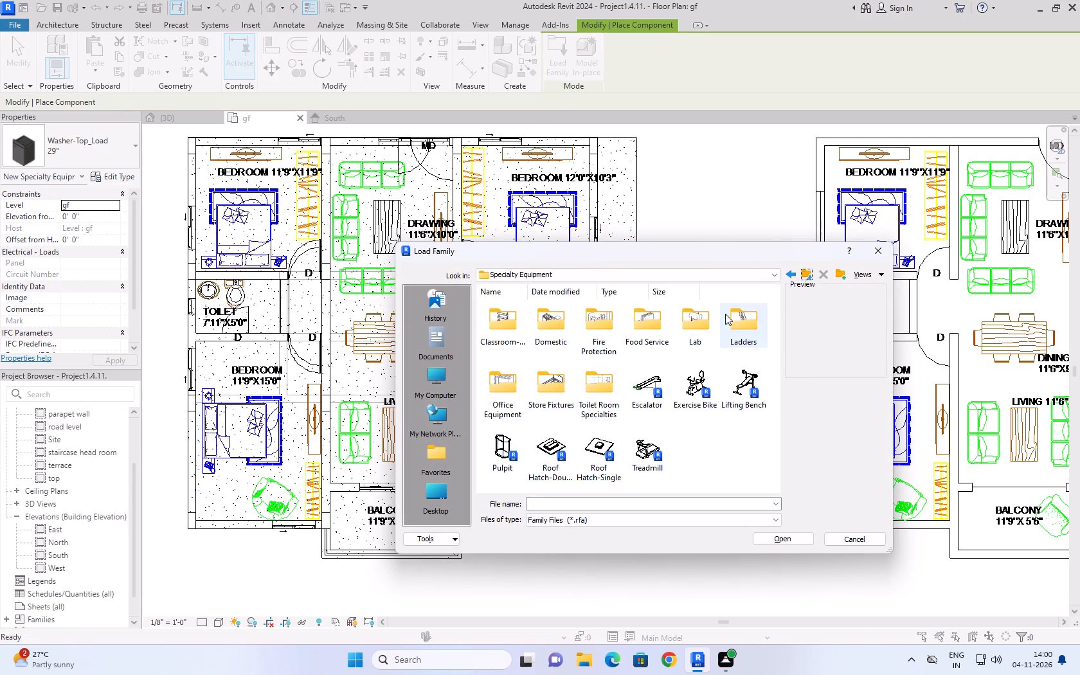
double_click(696, 318)
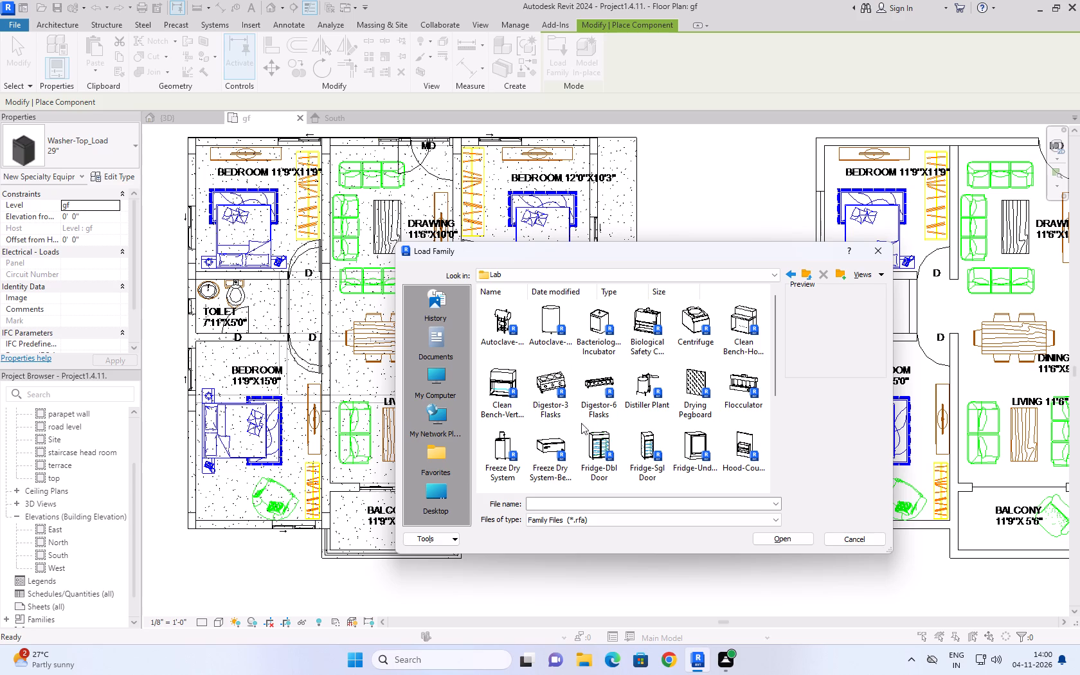
scroll(534, 398, up, 5)
scroll(533, 397, down, 4)
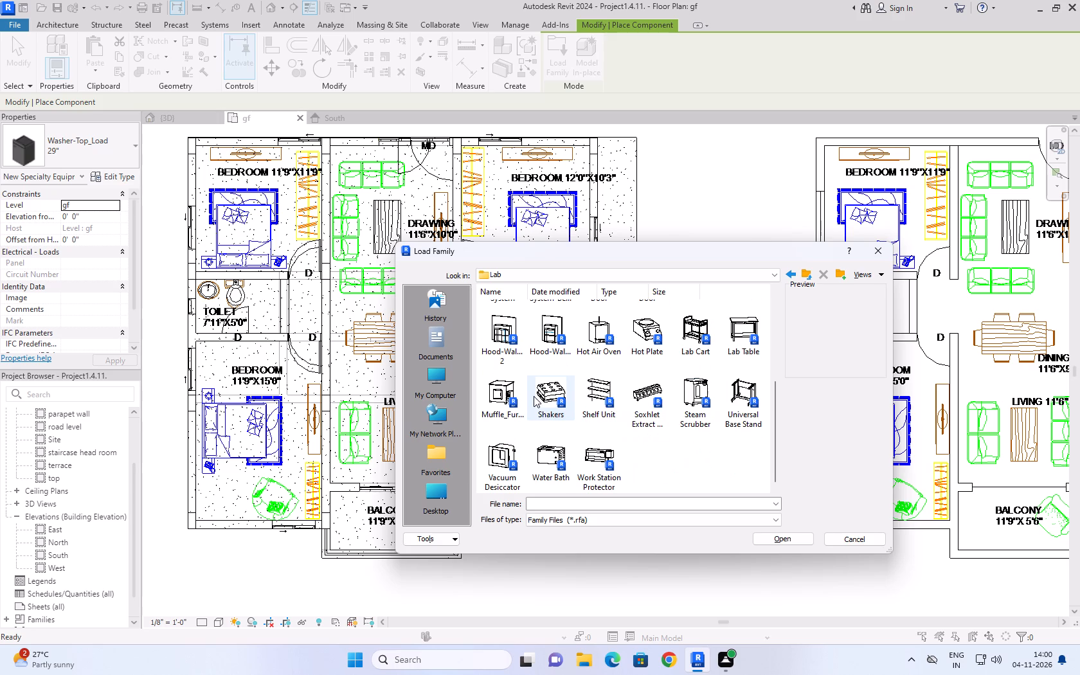
scroll(534, 396, down, 5)
scroll(534, 397, up, 10)
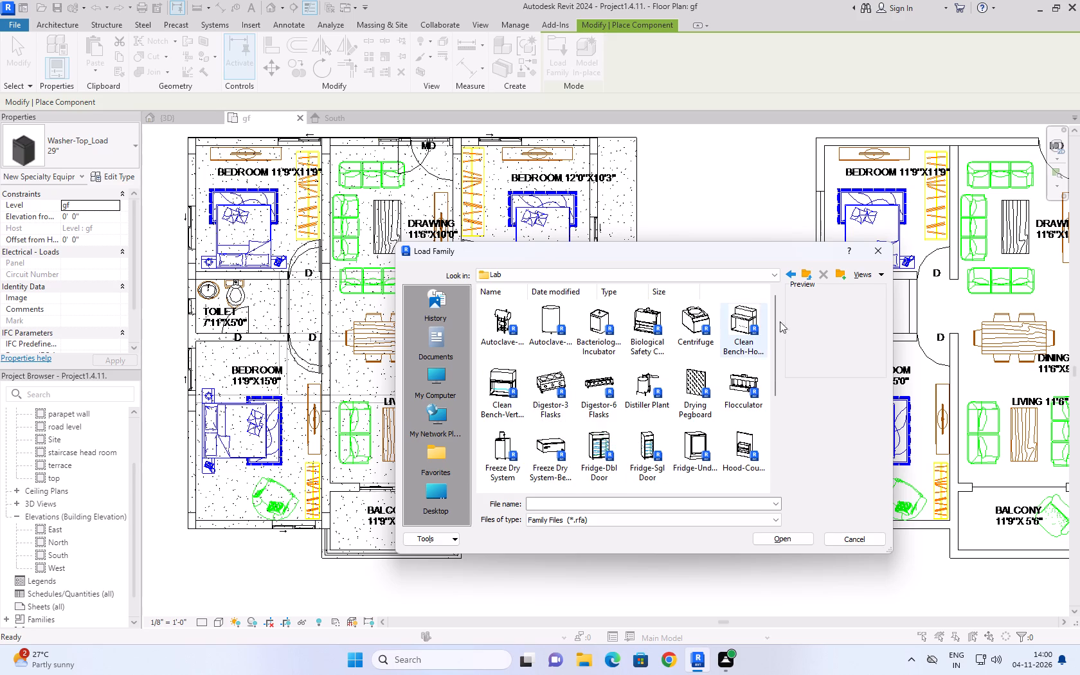
click(804, 276)
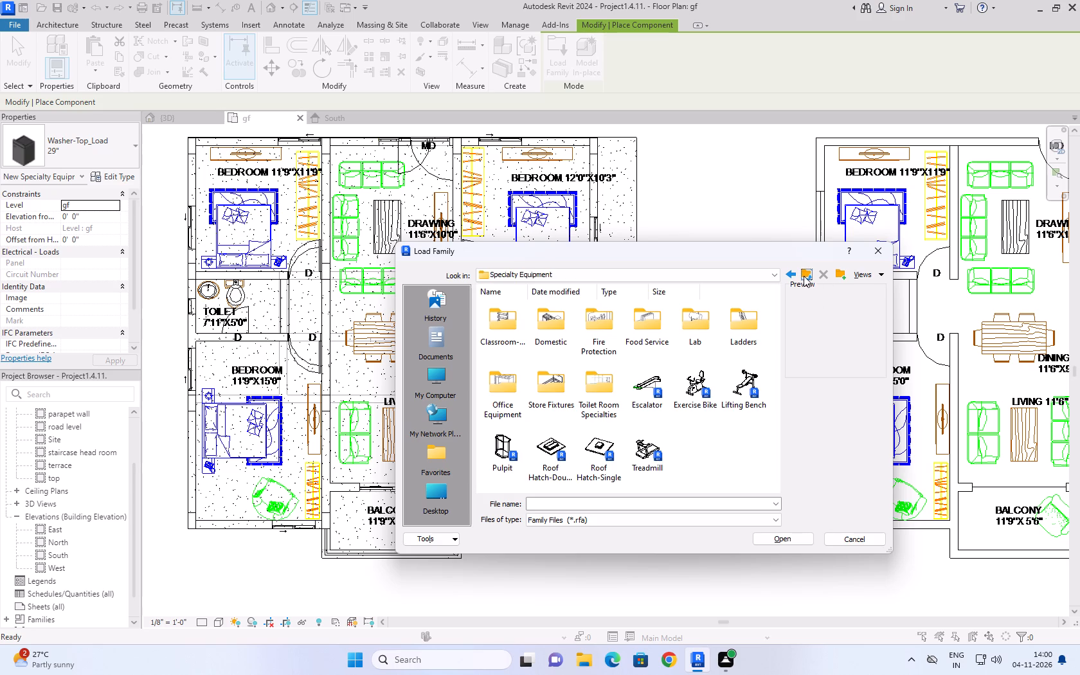
double_click(708, 328)
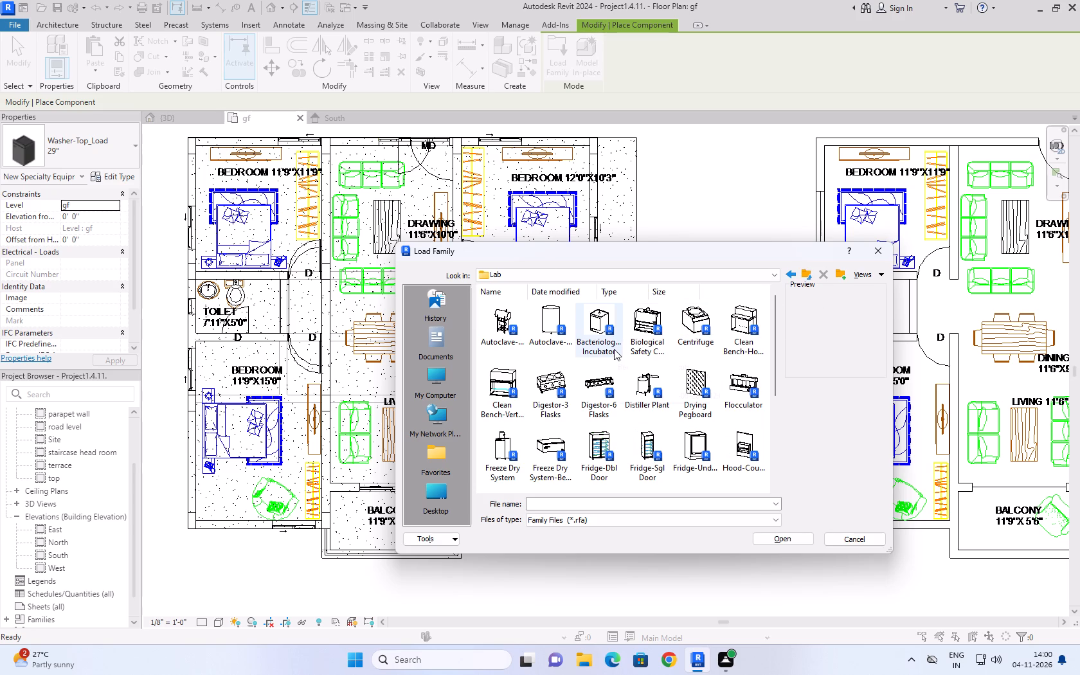
click(614, 349)
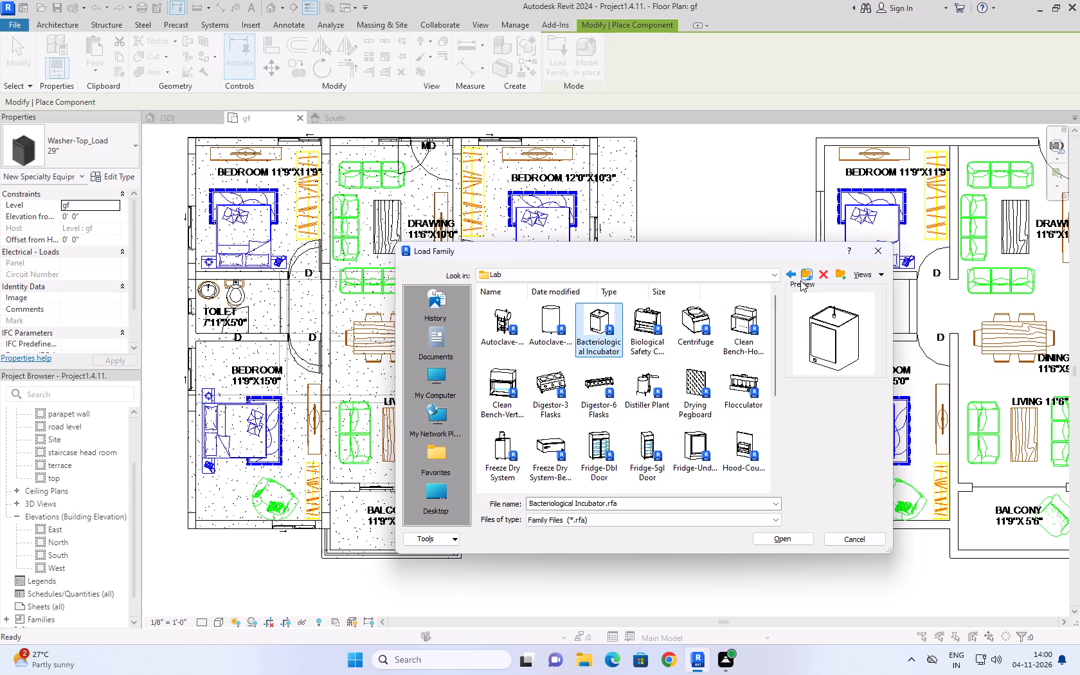
Examine the RMC and EMT conduit fitting families in the US library, previewing the RMC elbow and junction boxes.
click(800, 280)
click(803, 274)
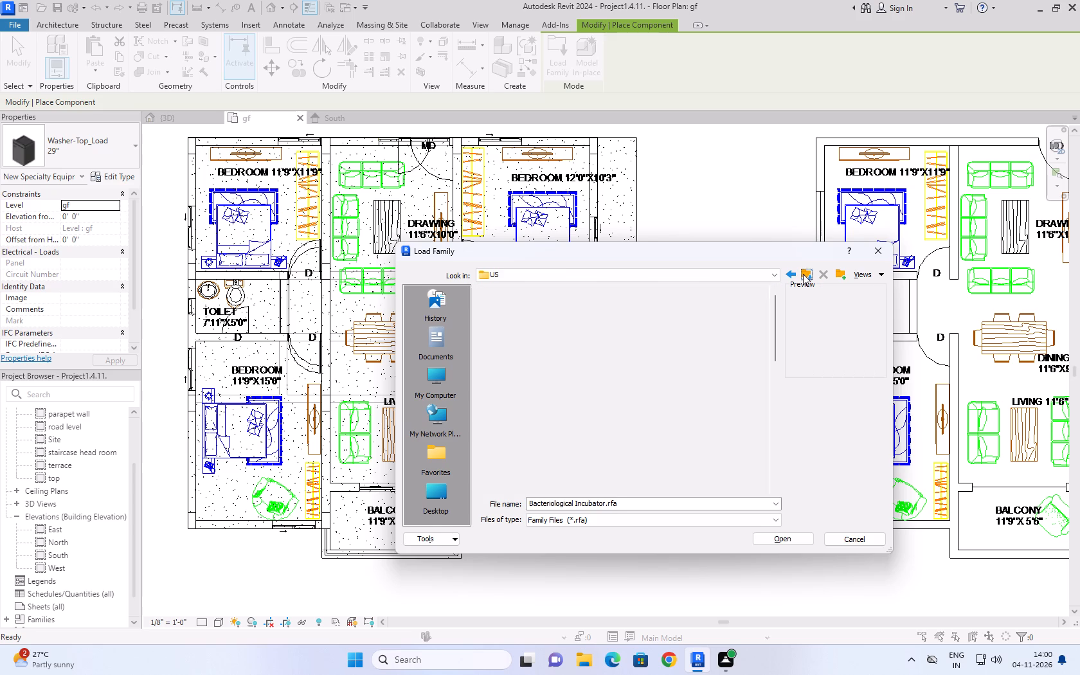
double_click(751, 321)
double_click(500, 325)
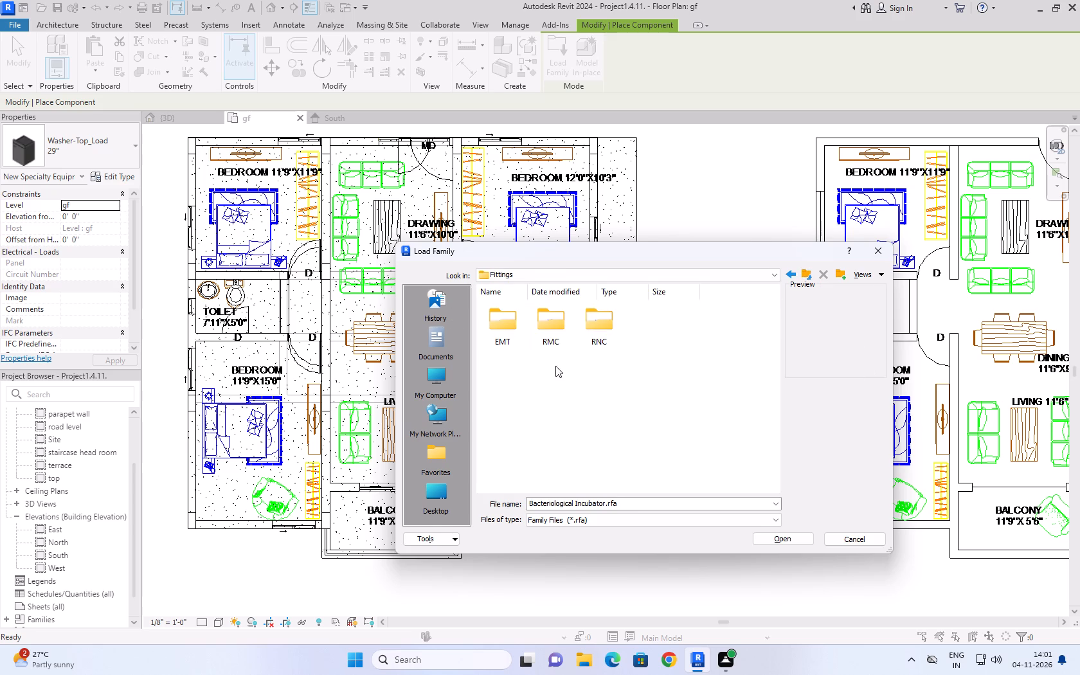
double_click(566, 323)
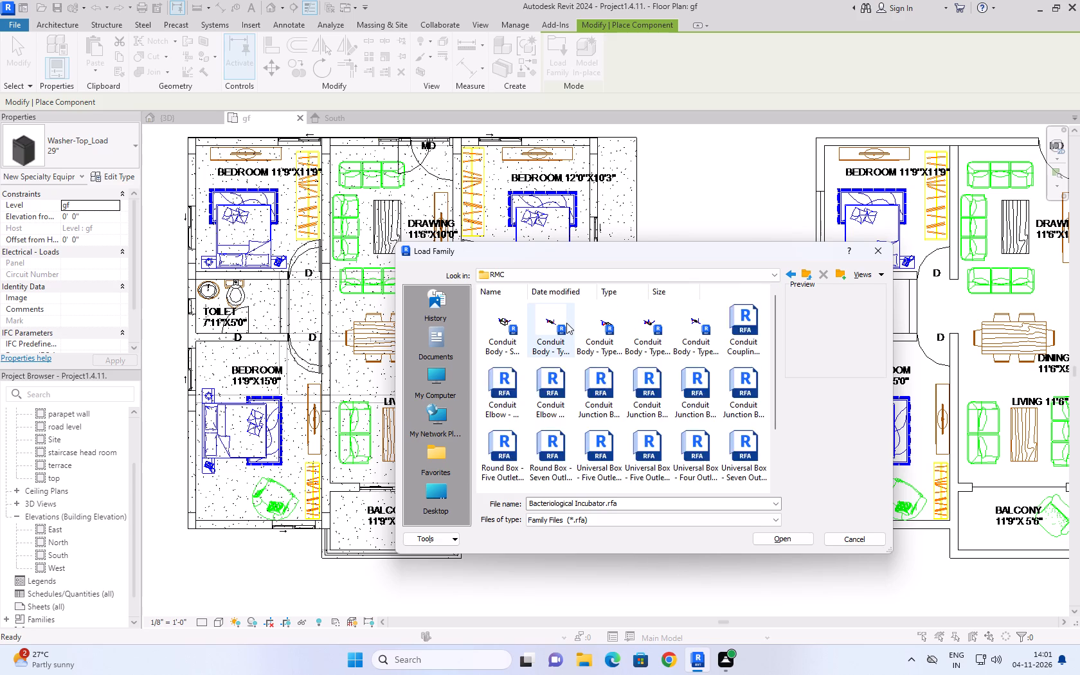
click(574, 392)
click(589, 382)
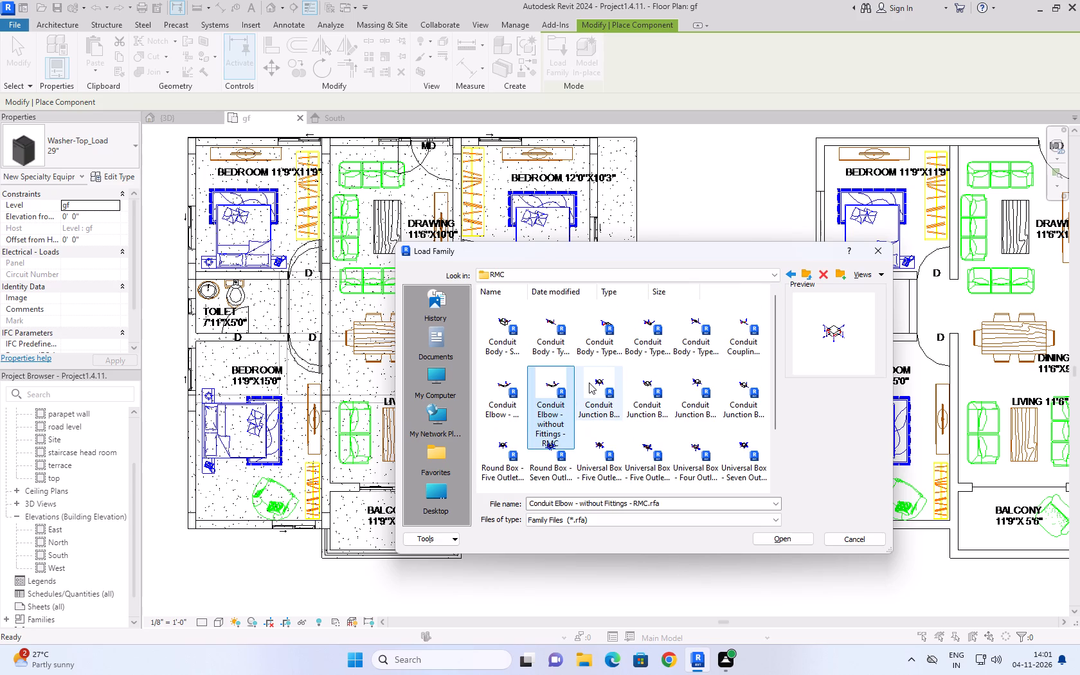
click(659, 392)
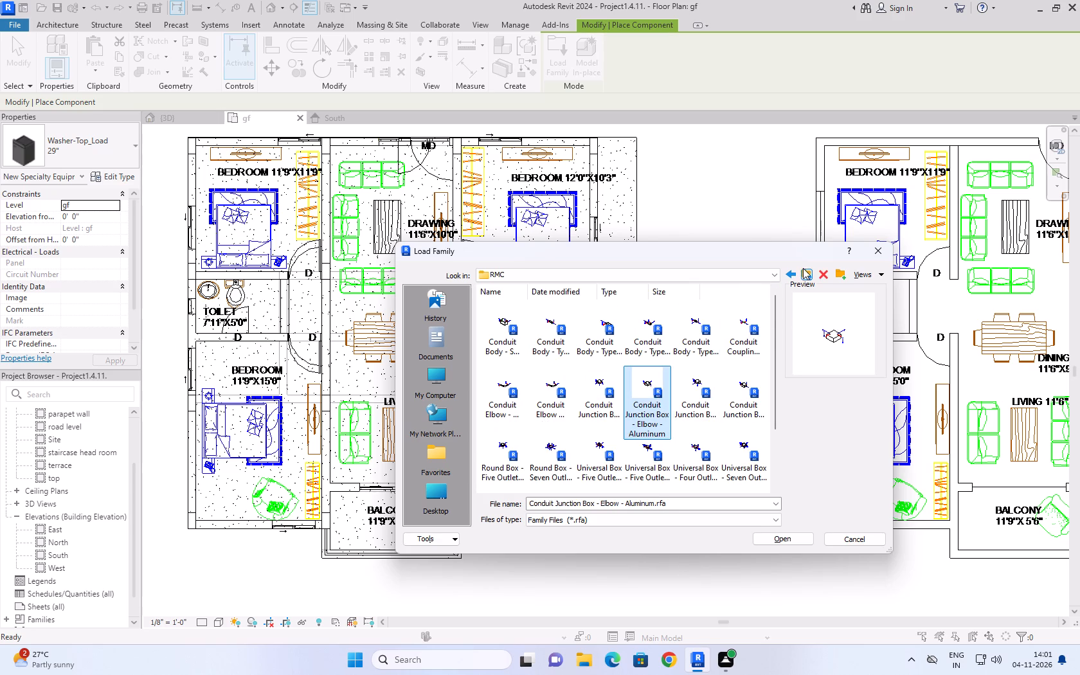
click(803, 268)
double_click(512, 320)
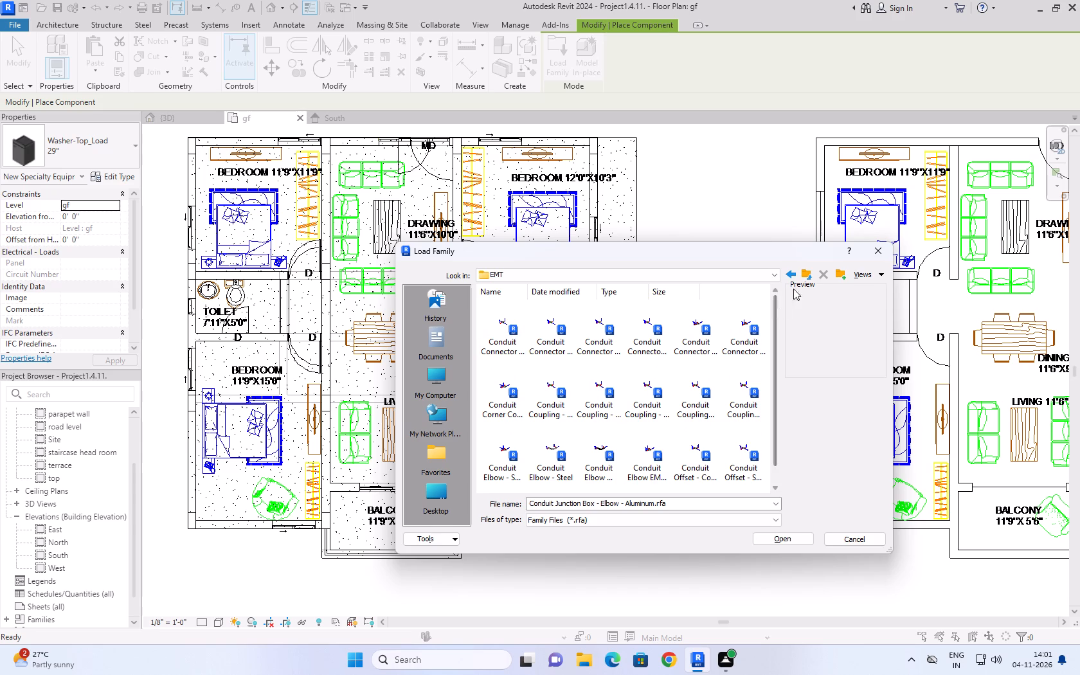
double_click(802, 274)
click(802, 274)
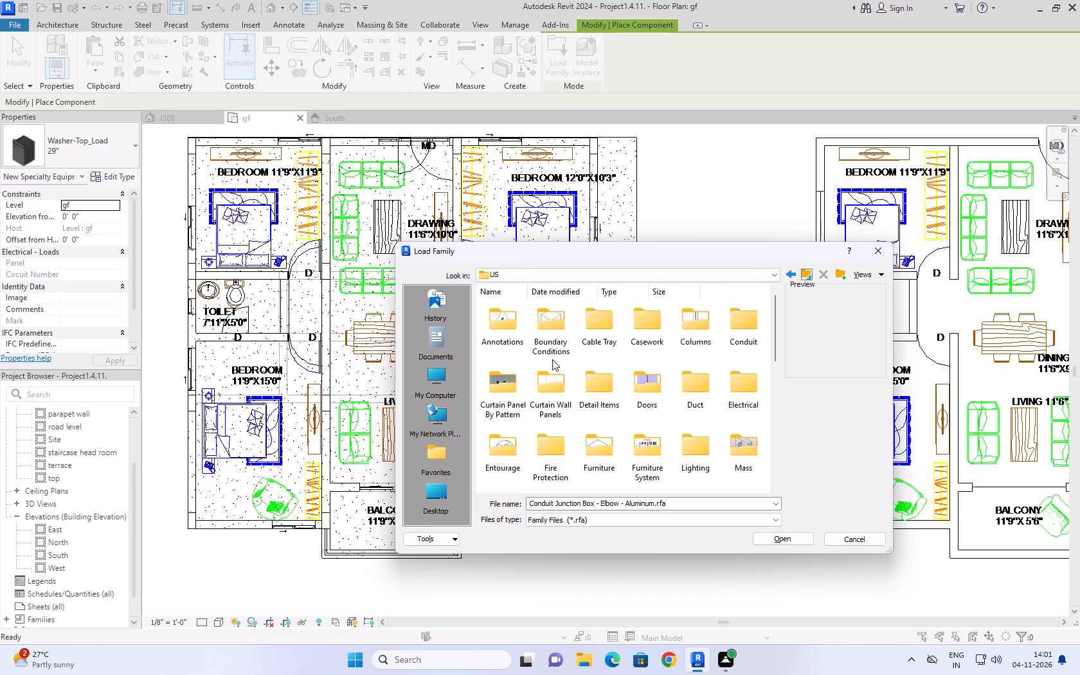
Look through the Boundary Conditions and Doors family folders in the US library.
scroll(552, 359, up, 2)
double_click(553, 341)
click(807, 270)
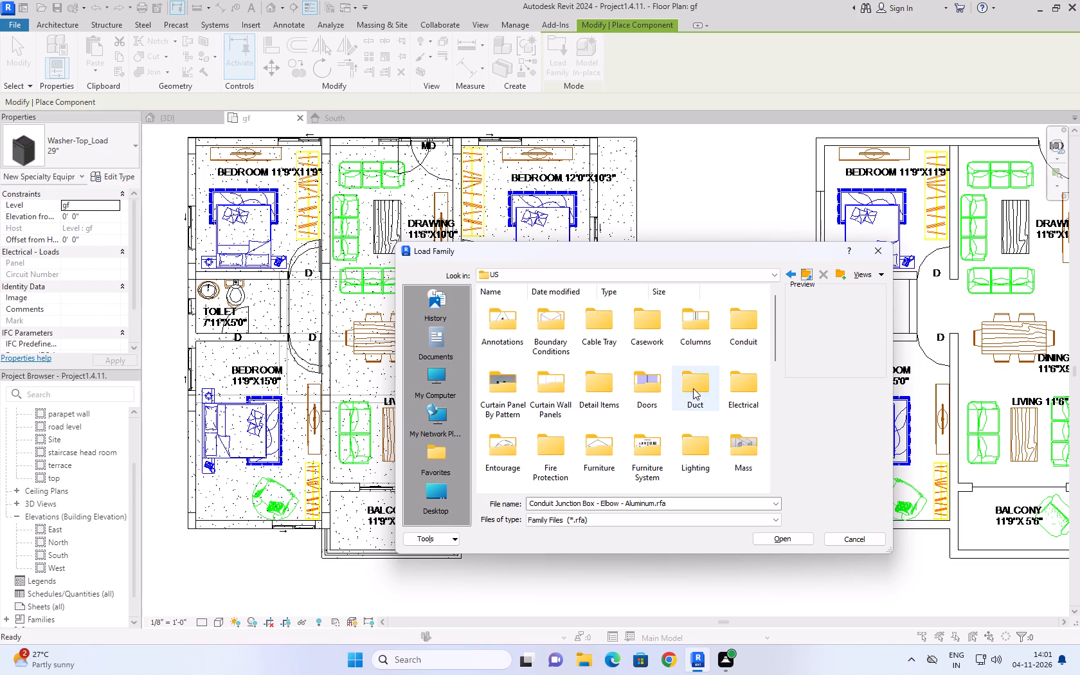
click(693, 388)
click(656, 375)
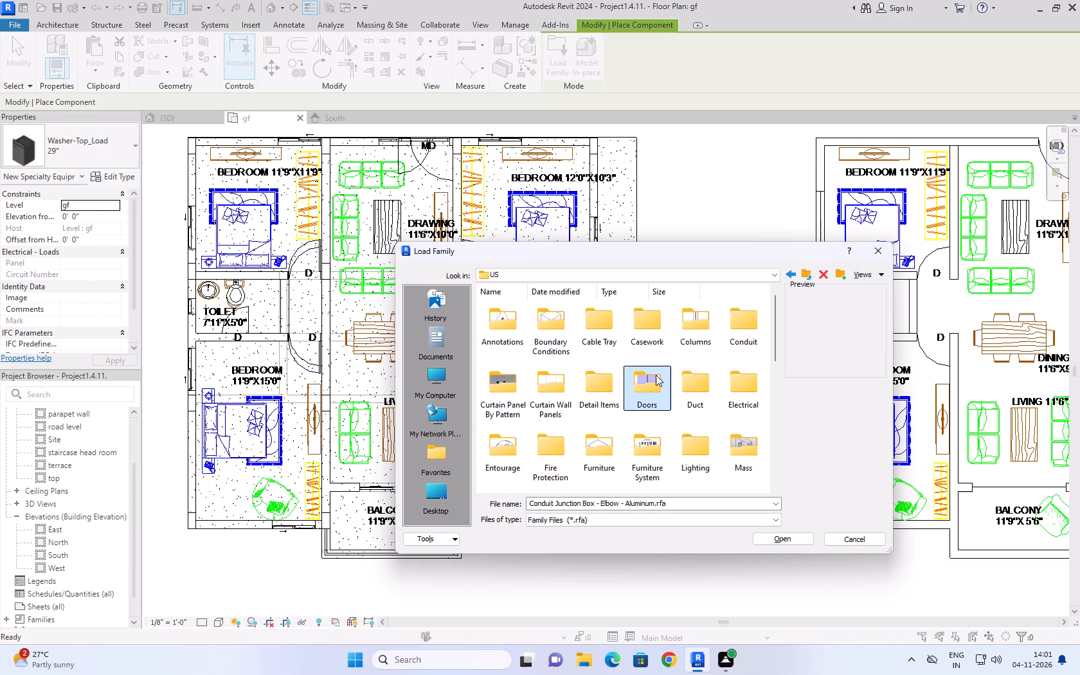
double_click(656, 375)
click(811, 277)
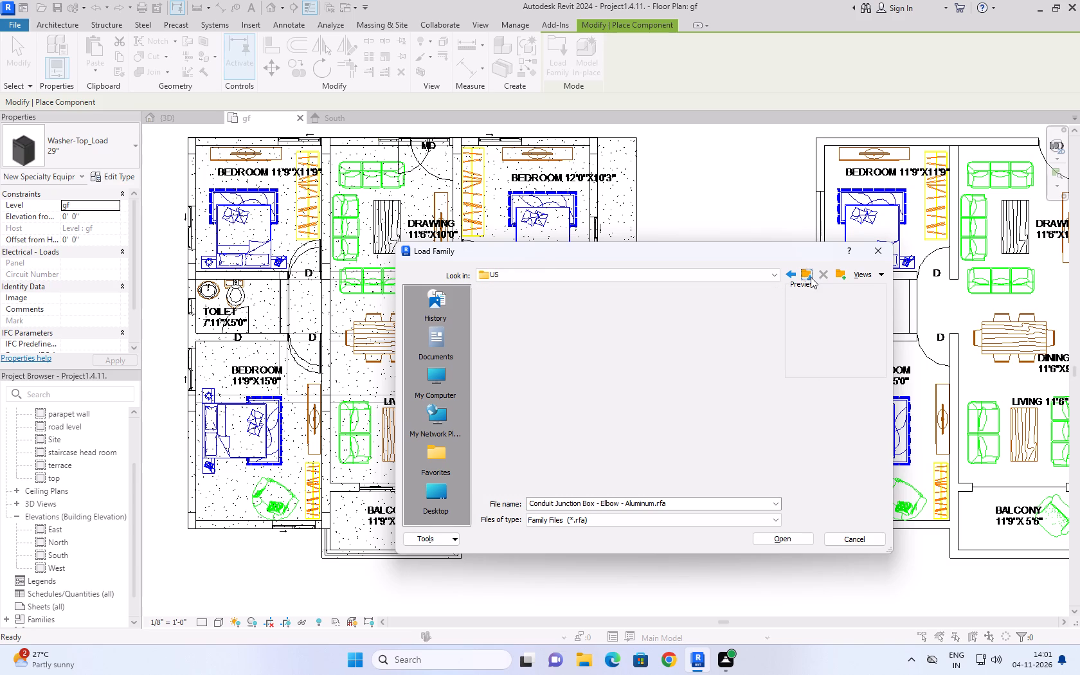
Examine the Duct fitting families under Profiles, Rectangular and Round, previewing the oval duct profile and the rectangular pants and vee fittings.
double_click(703, 395)
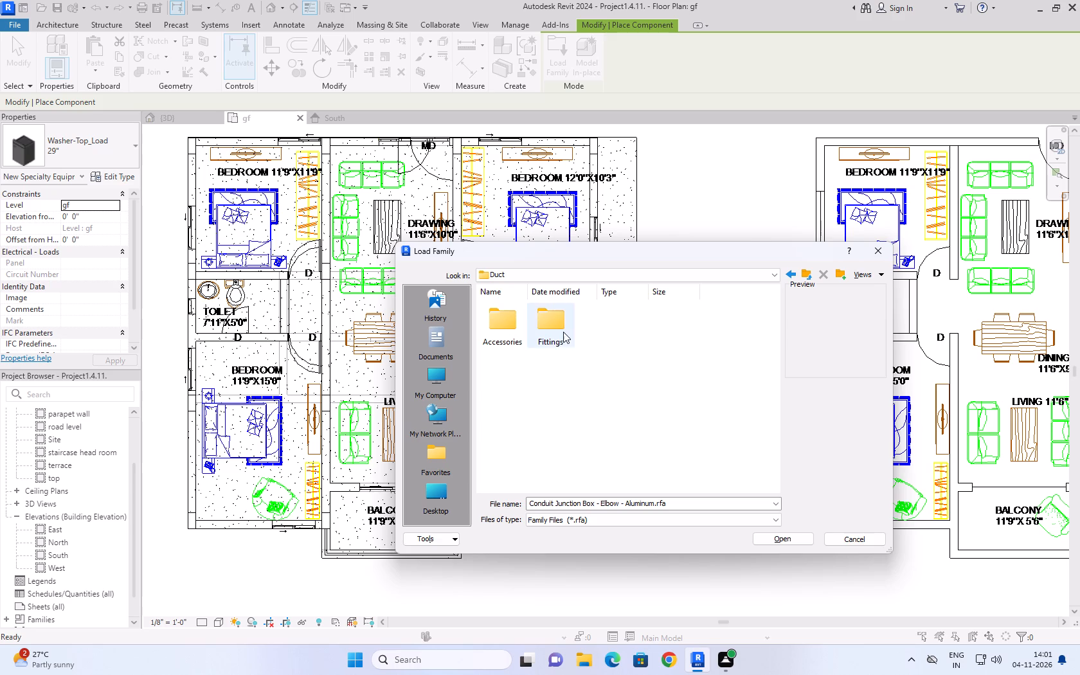
double_click(562, 331)
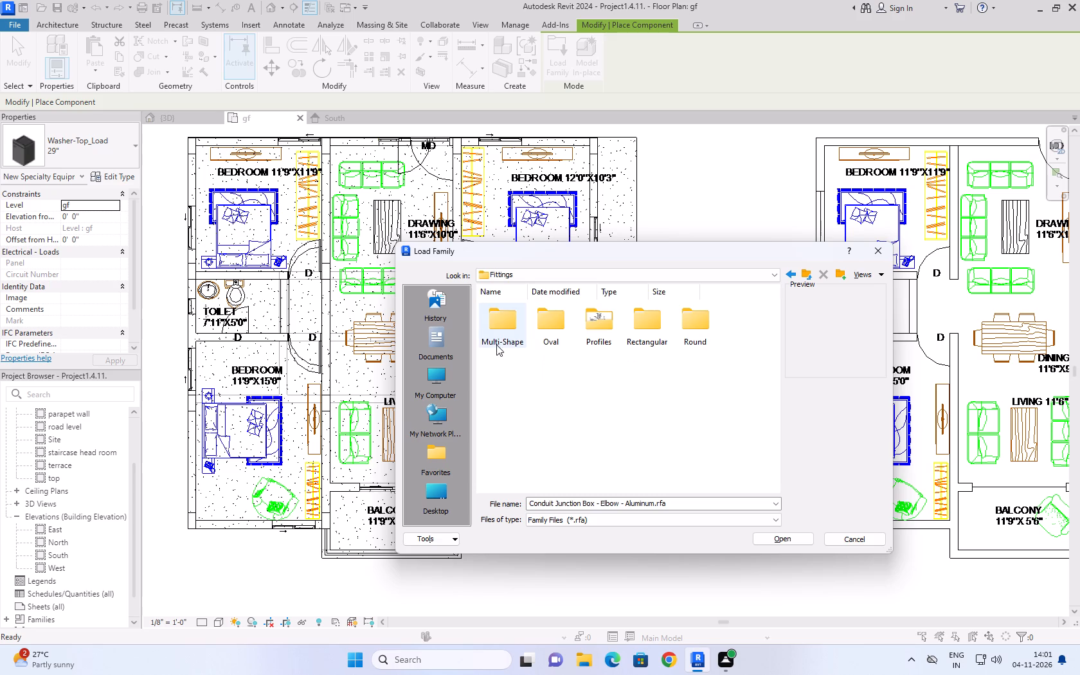
double_click(607, 325)
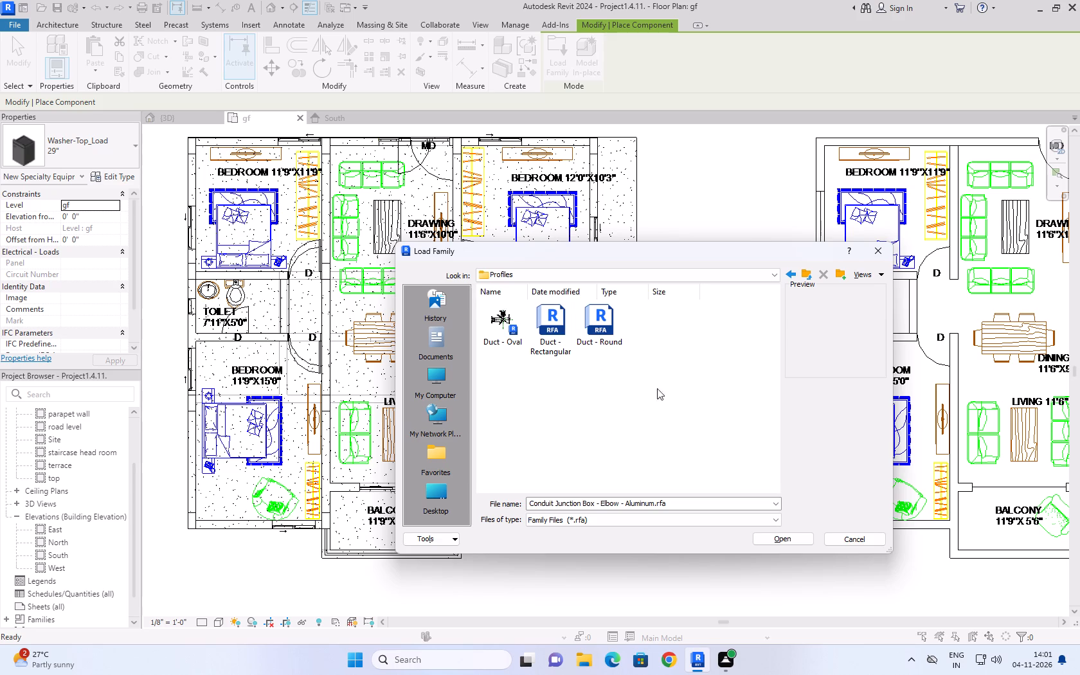
click(663, 366)
click(509, 321)
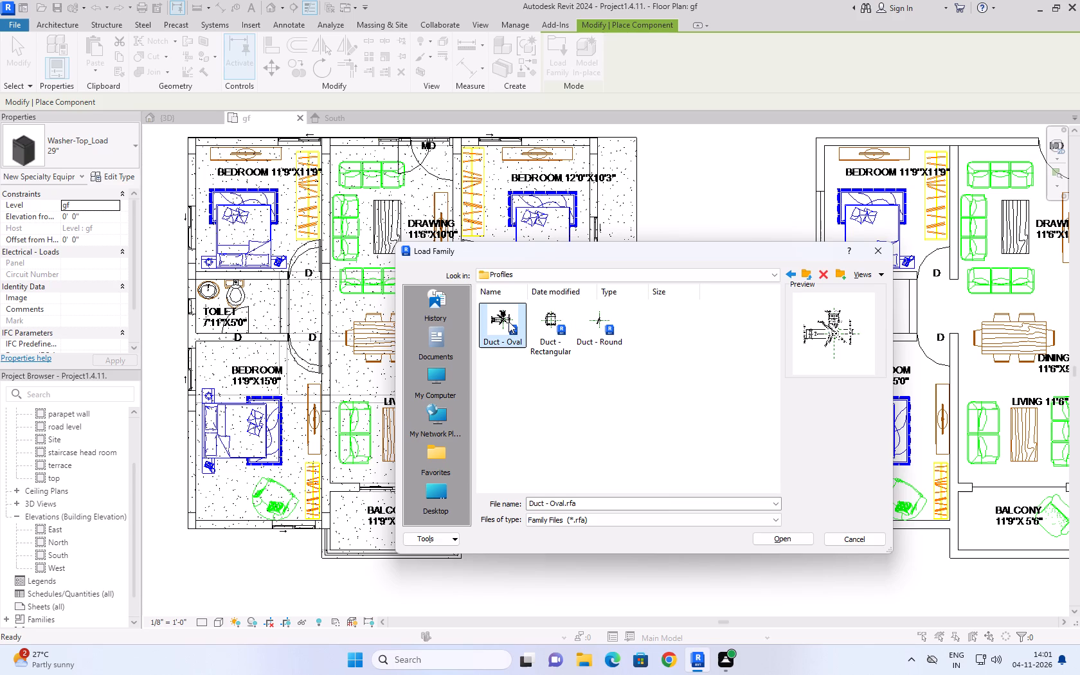
key(BackSpace)
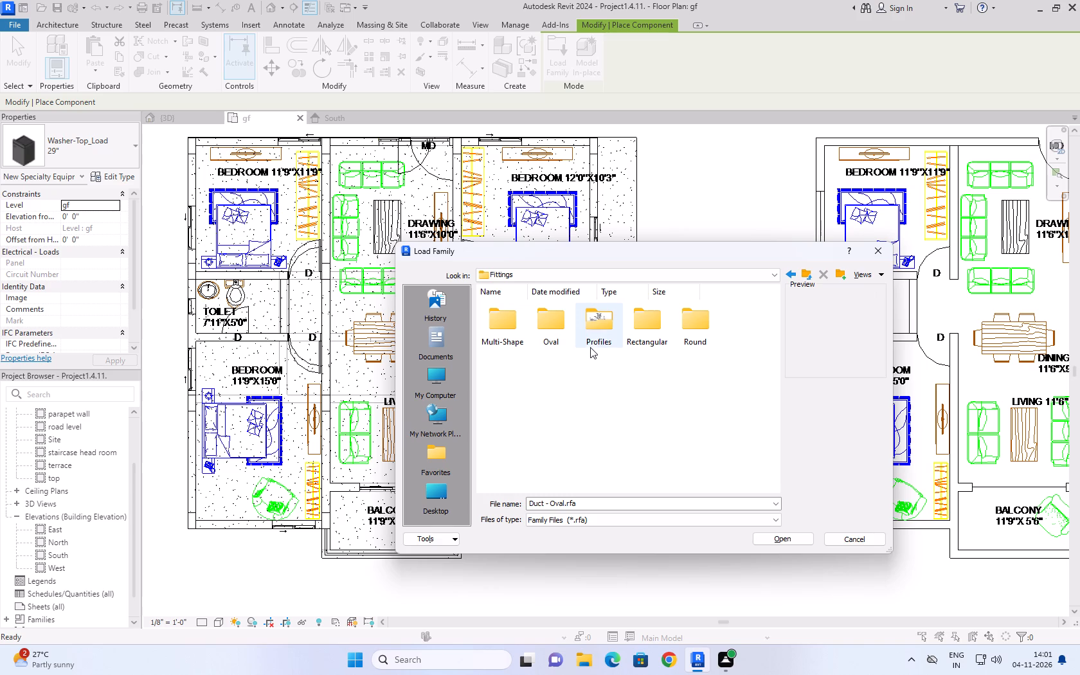
double_click(643, 329)
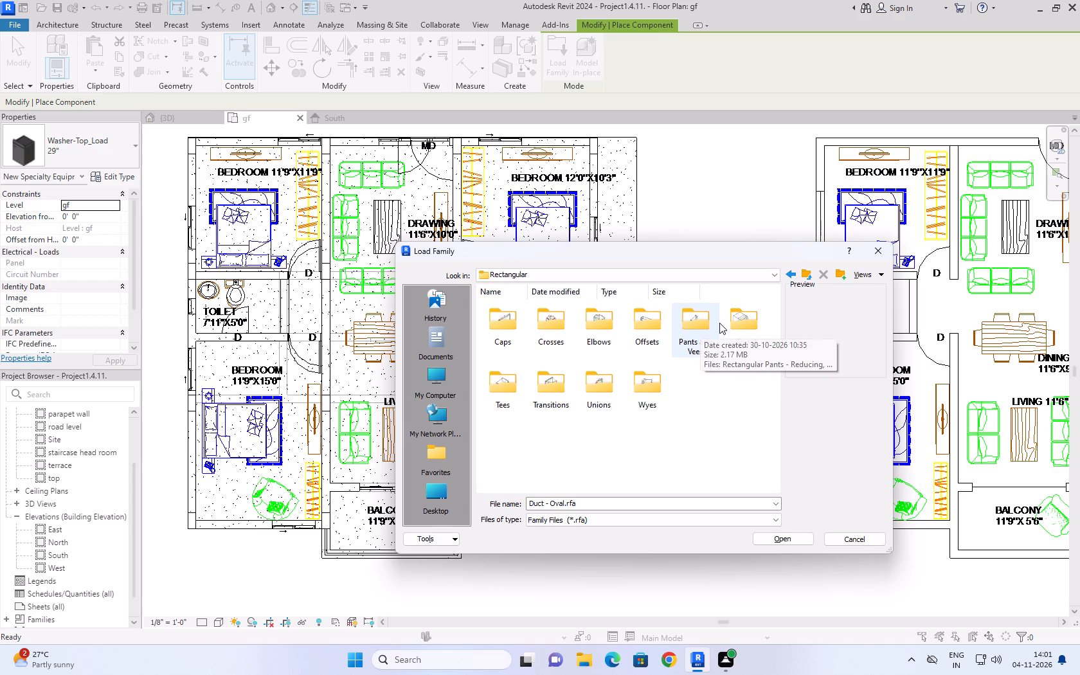
double_click(699, 338)
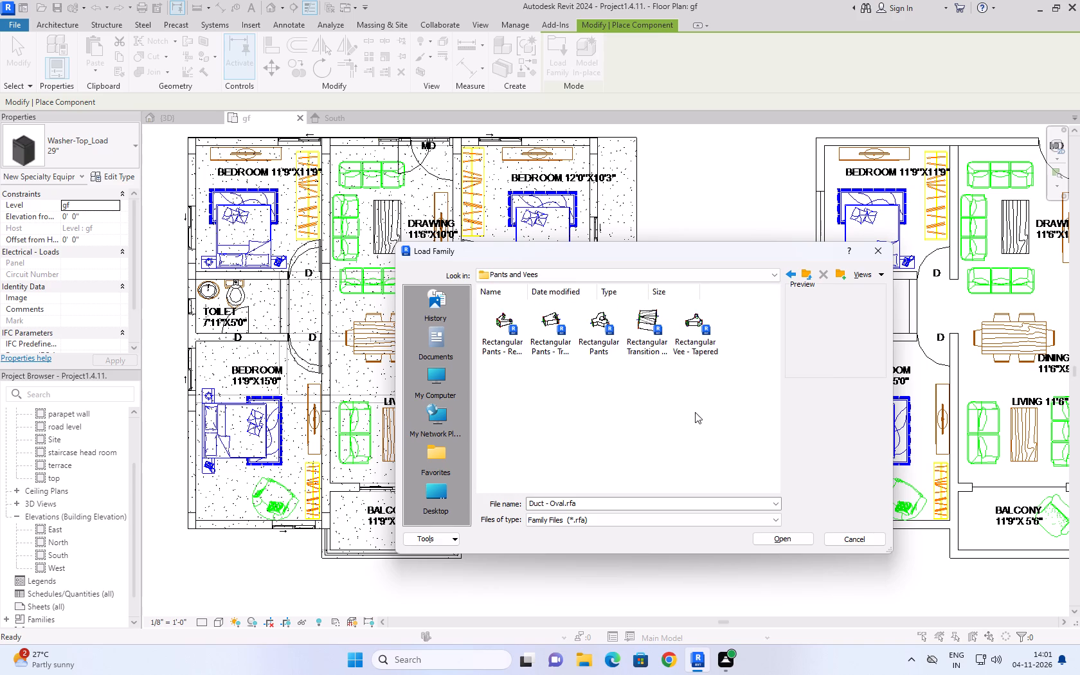
click(649, 330)
click(707, 336)
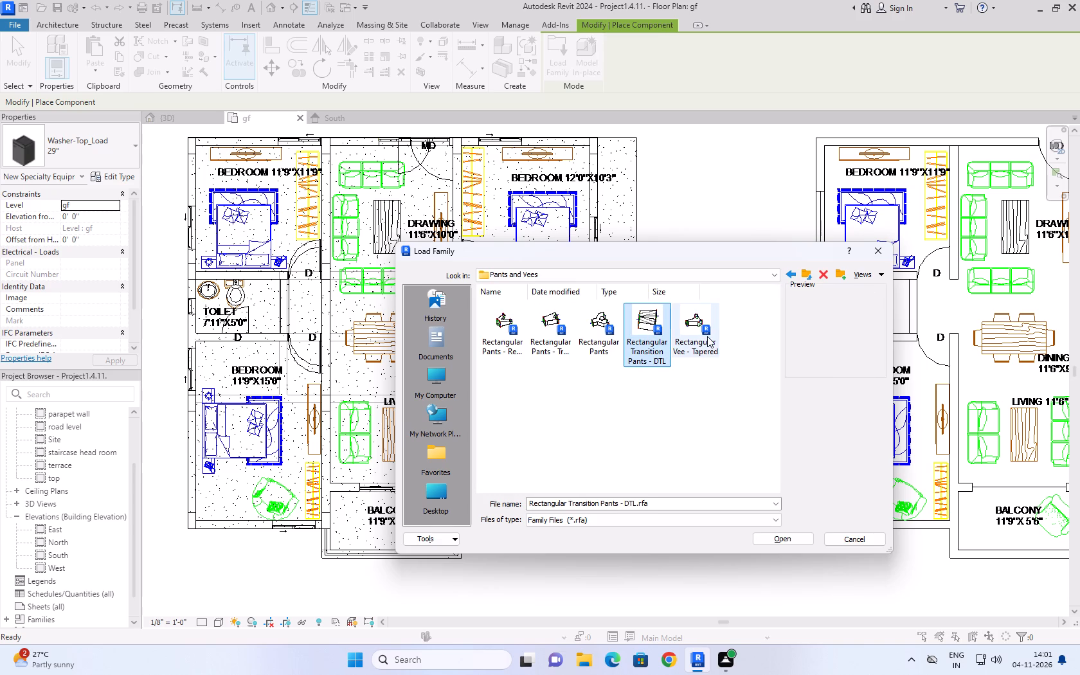
click(590, 334)
key(BackSpace)
key(BackSpace)
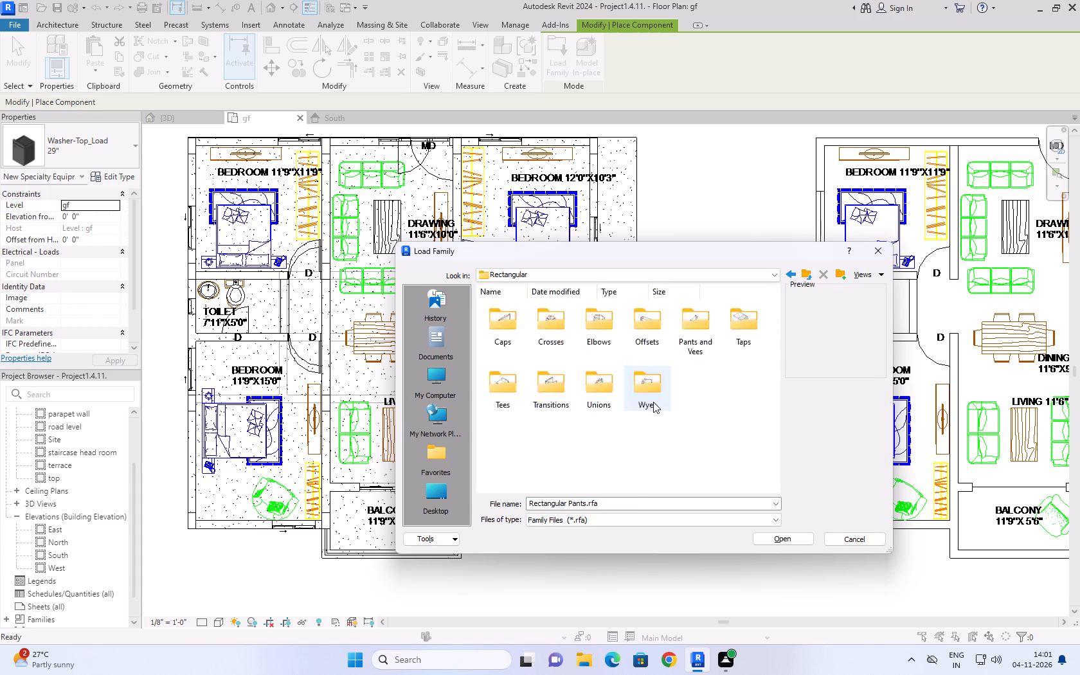
double_click(694, 337)
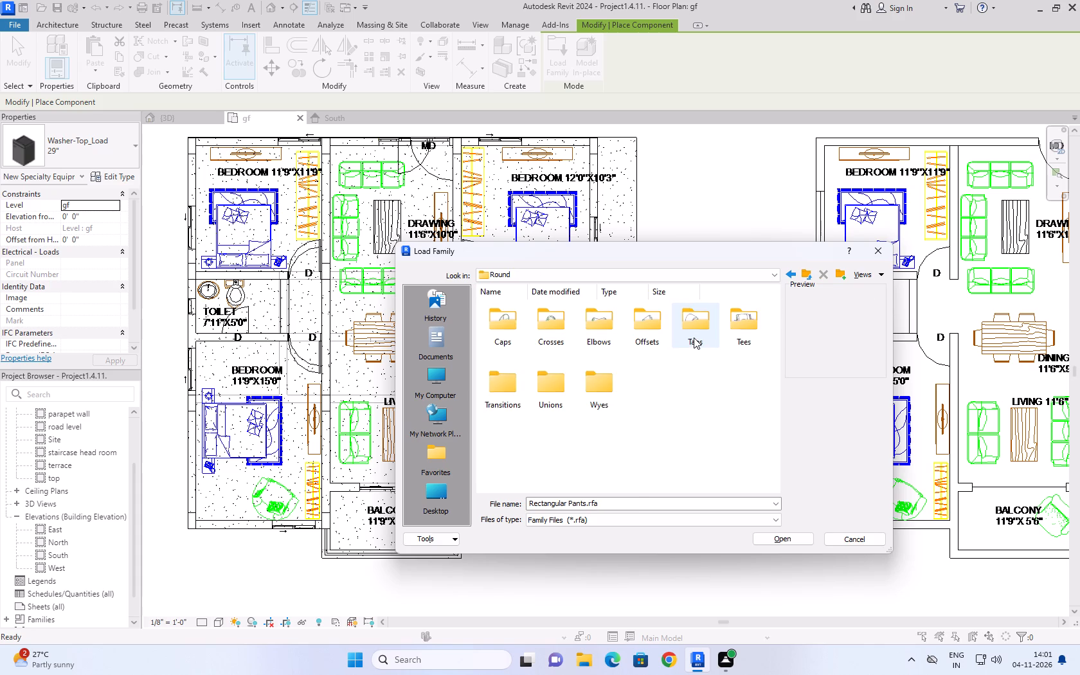
key(BackSpace)
key(BackSpace)
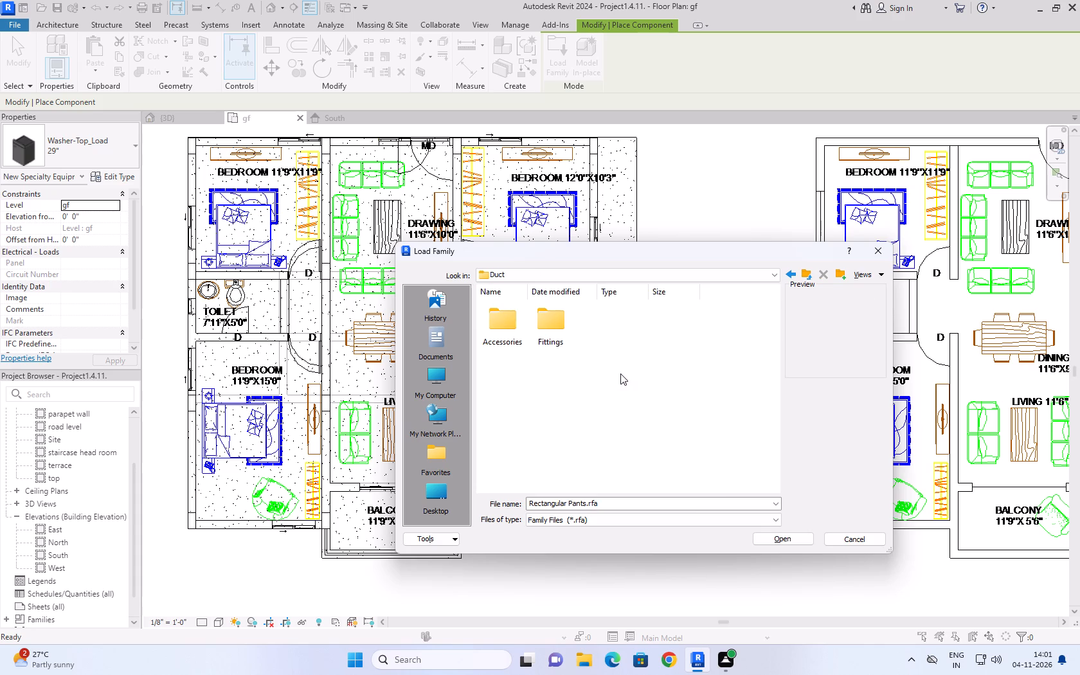
Look through the Oval duct fittings and the Dampers and Filters duct accessories, returning to the US library.
double_click(545, 319)
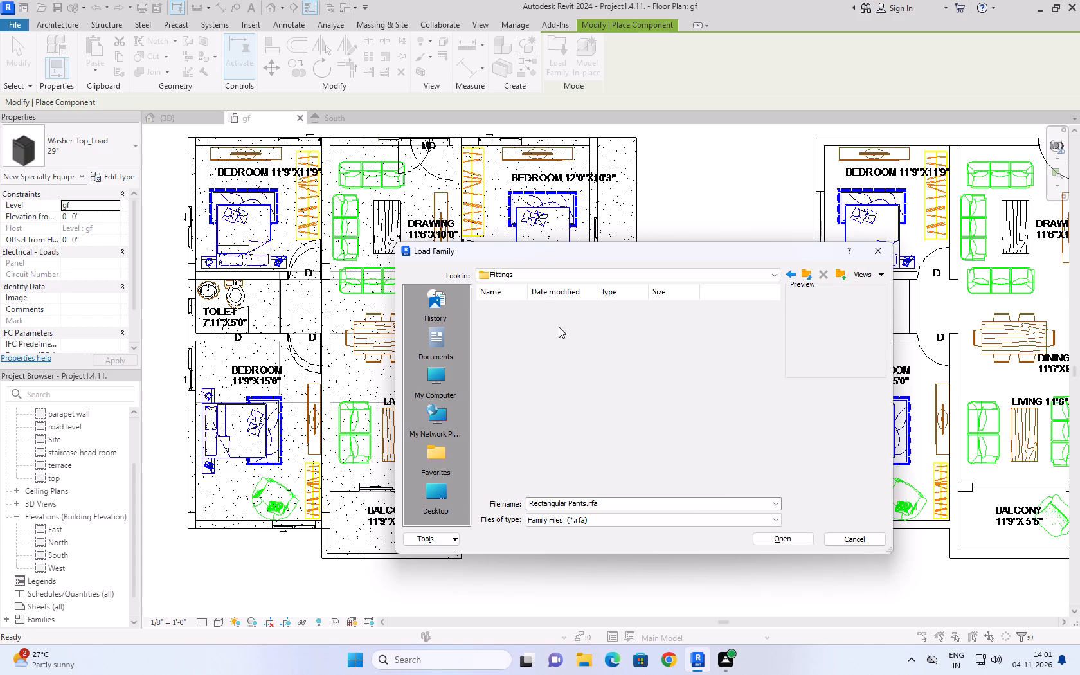
double_click(548, 329)
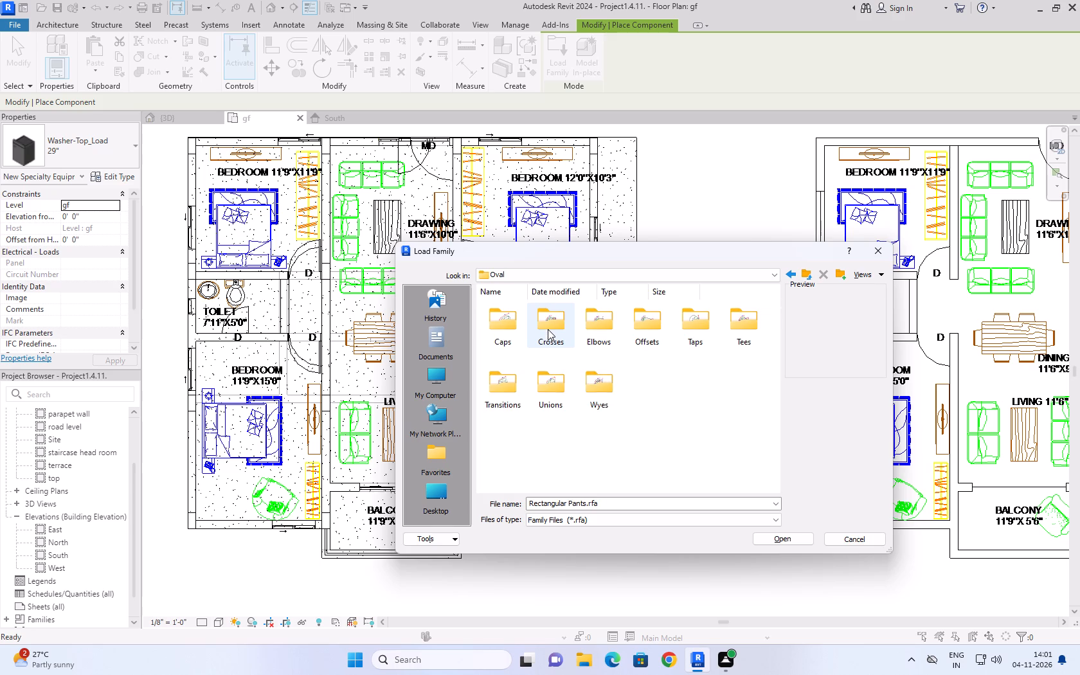
key(BackSpace)
key(BackSpace)
double_click(502, 332)
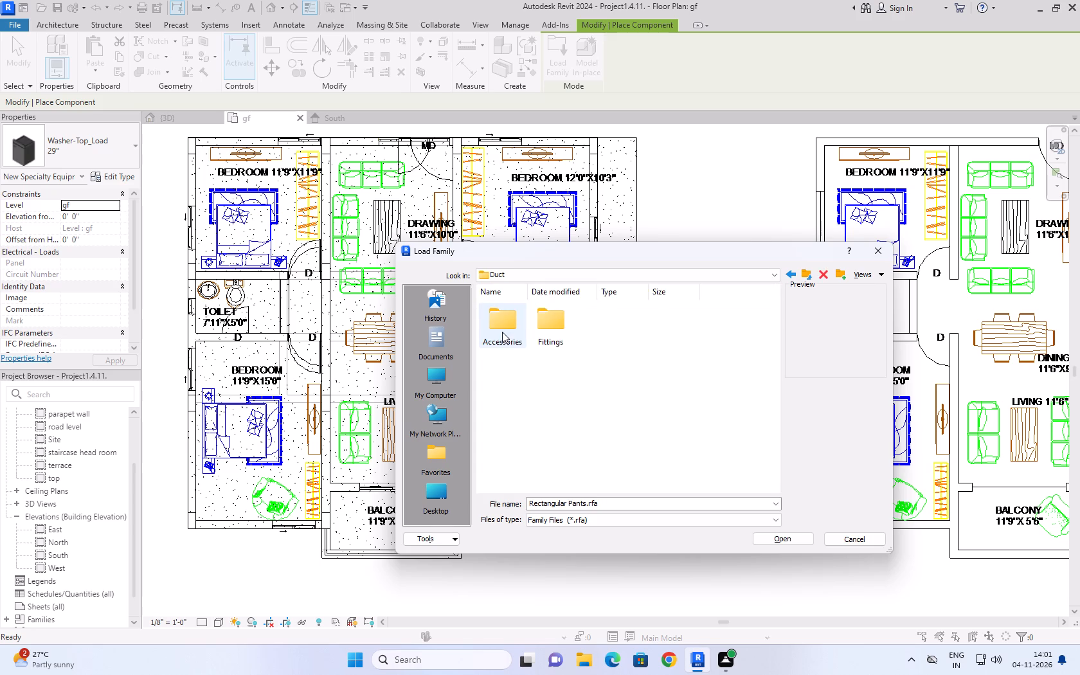
double_click(506, 314)
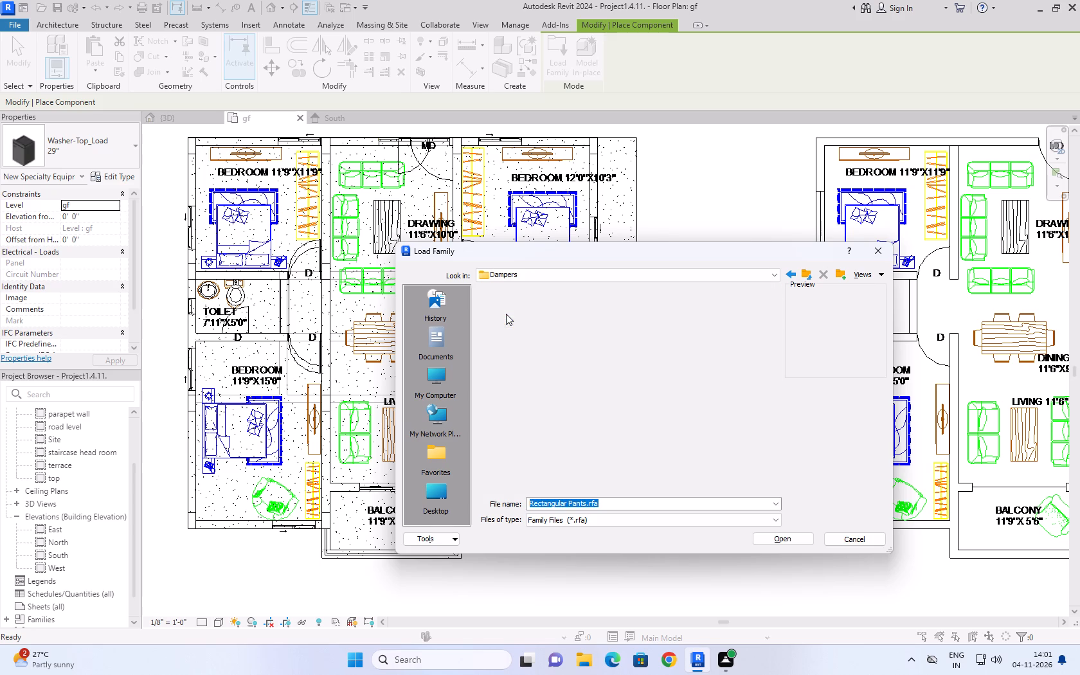
key(BackSpace)
double_click(562, 325)
key(BackSpace)
key(BackSpace)
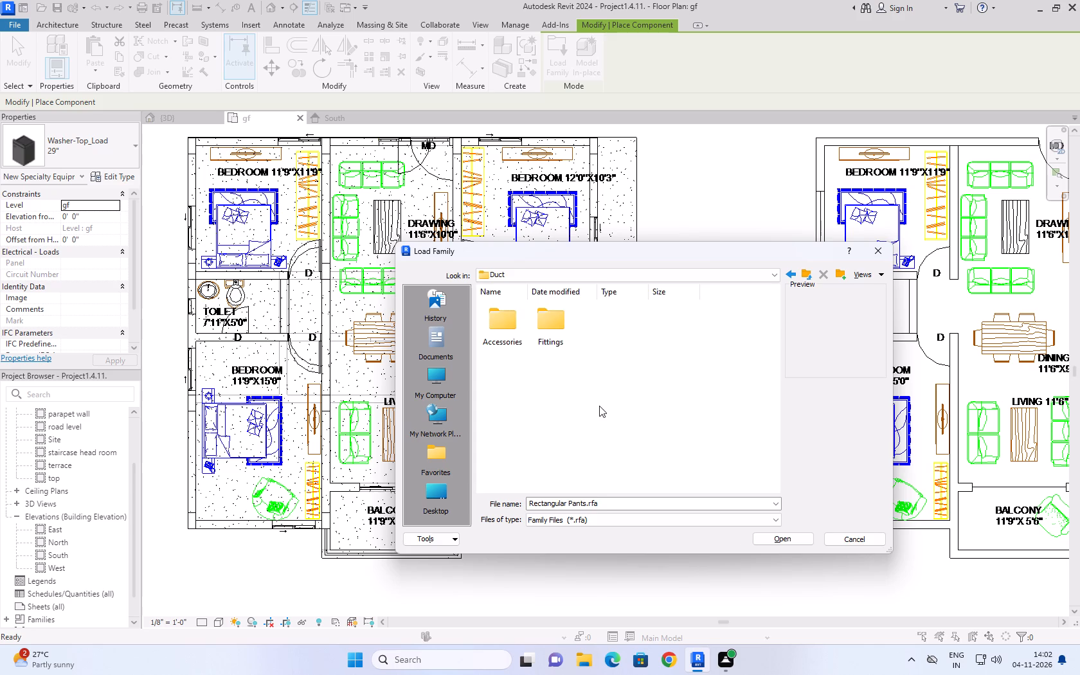
key(BackSpace)
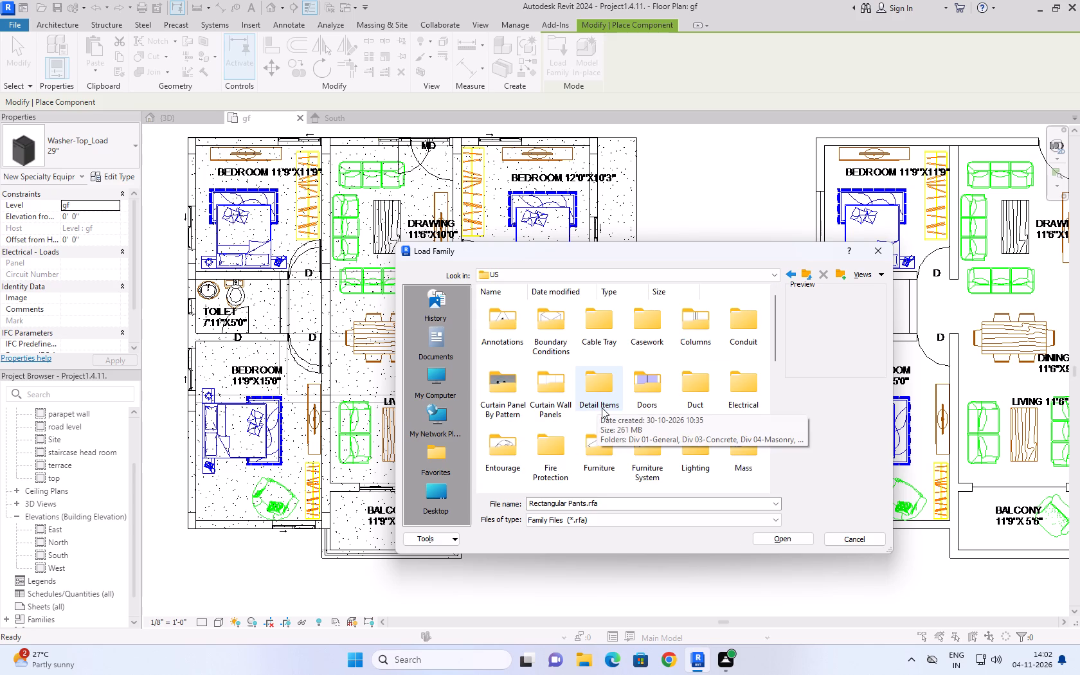
Browse the Detail Items divisions, checking the wall and door protection folder under Div 10-Specialties, and return to the US library.
double_click(613, 401)
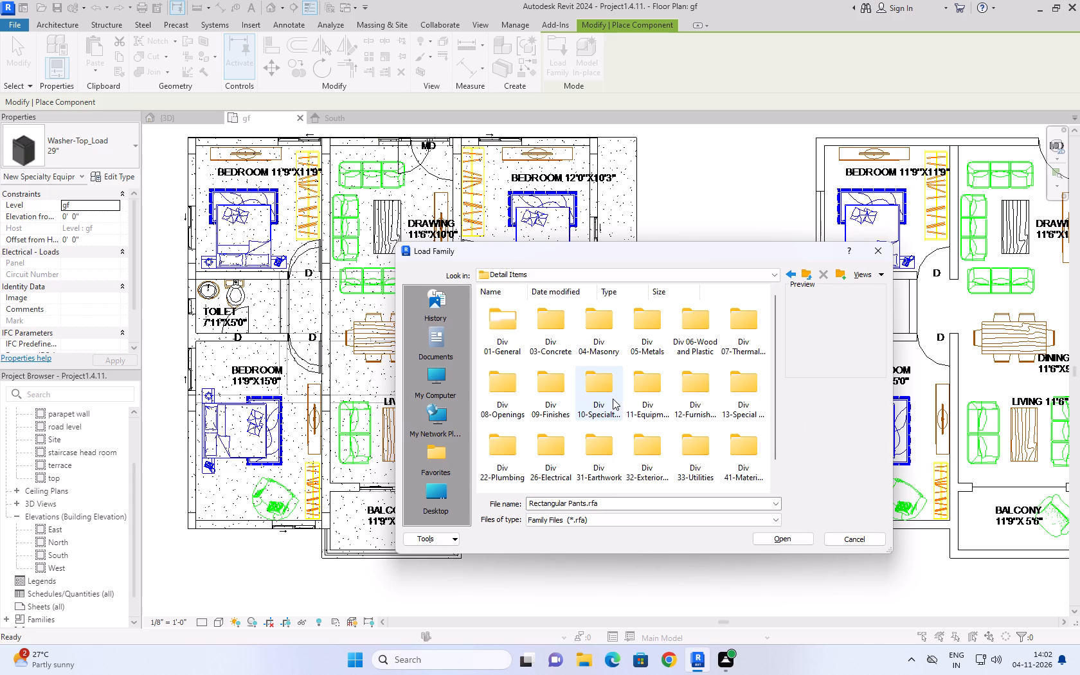
scroll(613, 399, up, 4)
scroll(615, 401, down, 6)
key(BackSpace)
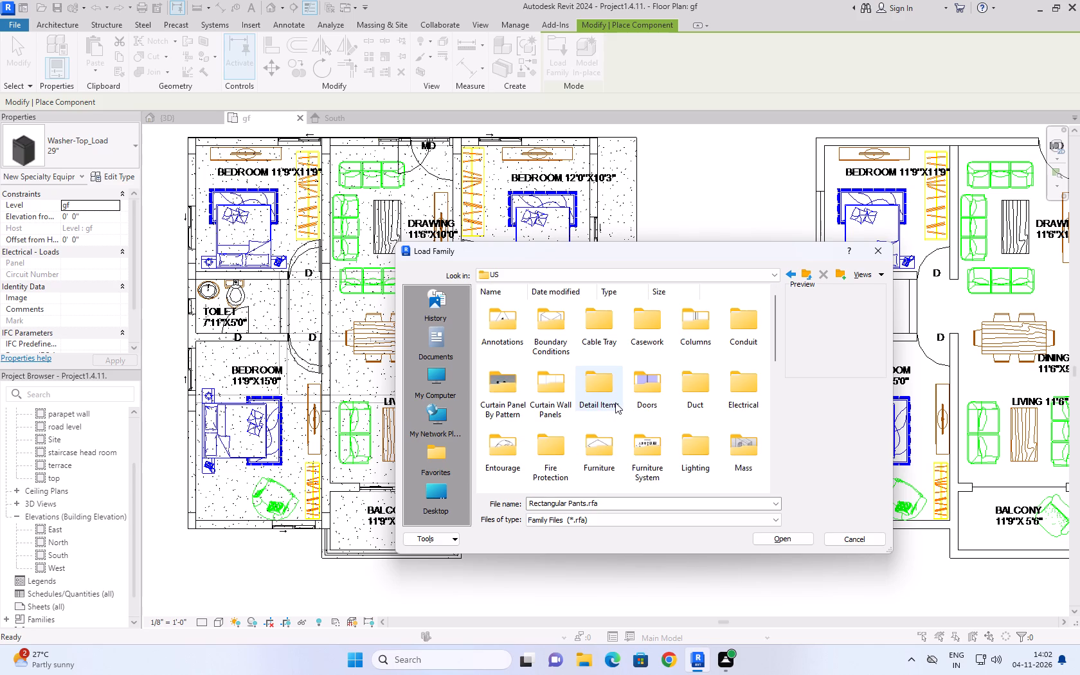
double_click(606, 384)
double_click(606, 384)
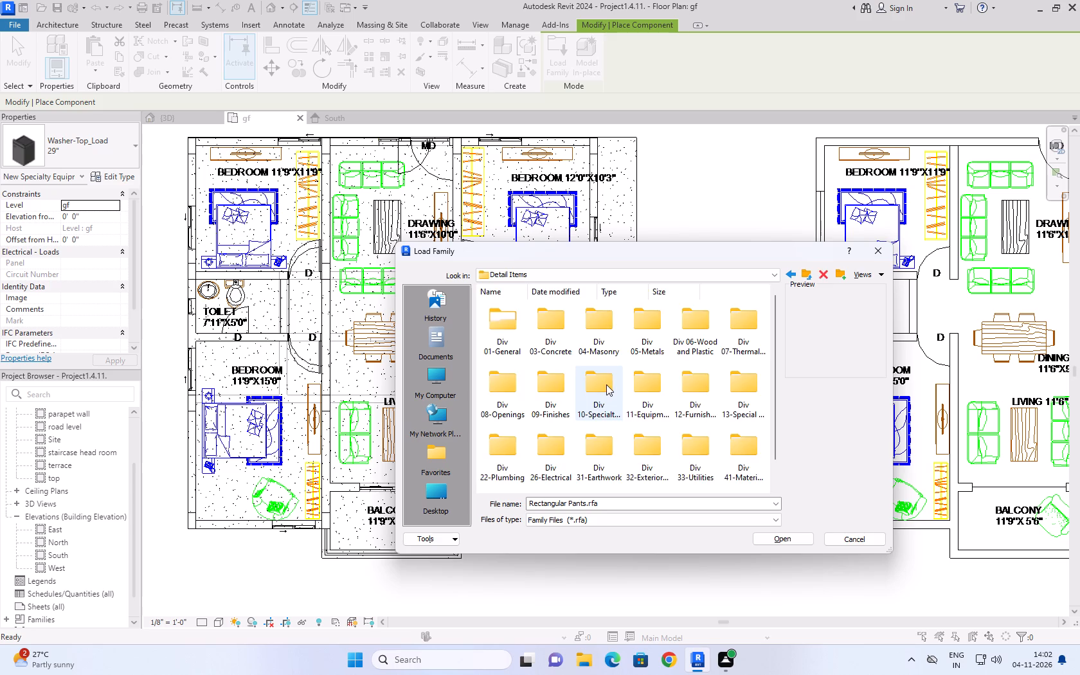
double_click(509, 333)
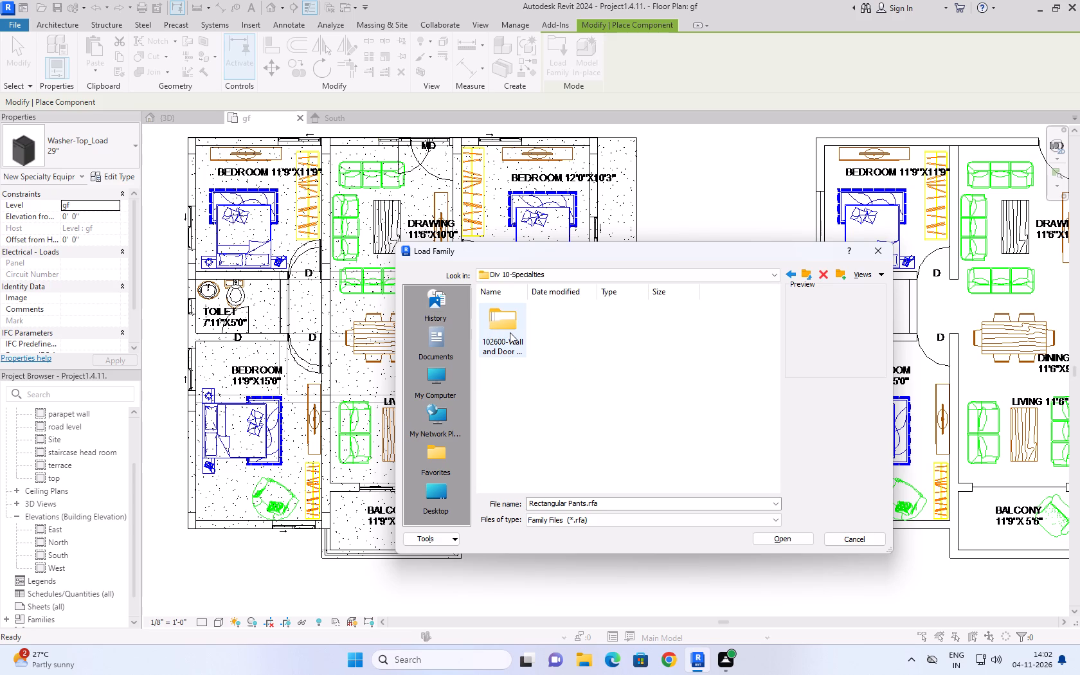
double_click(510, 330)
click(559, 415)
key(BackSpace)
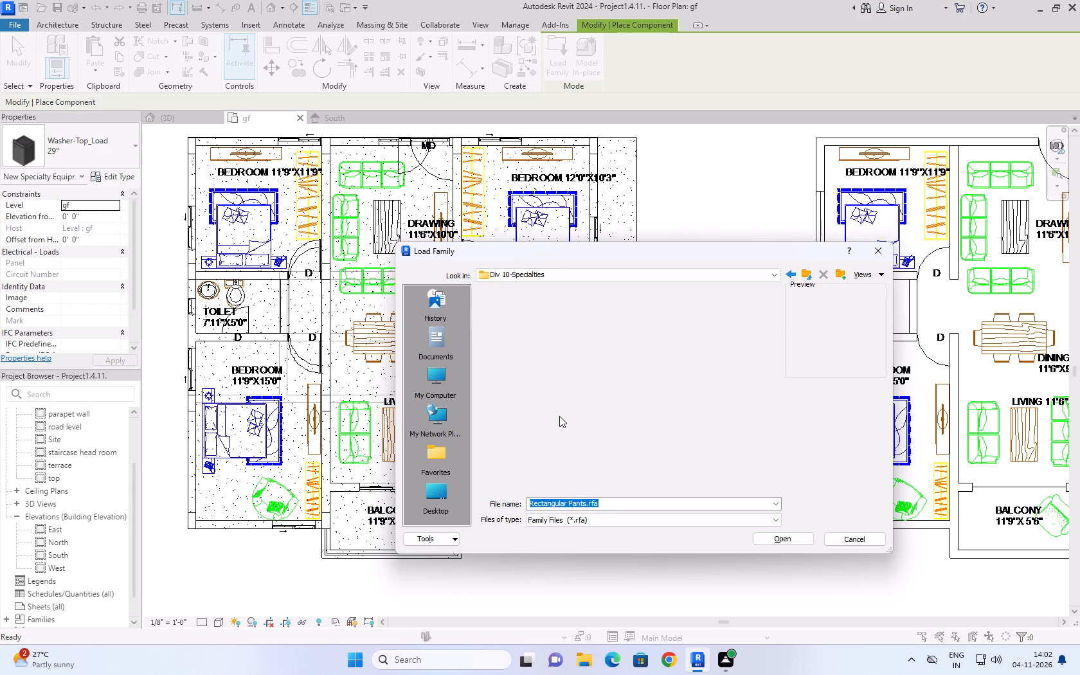
key(BackSpace)
key(BackSpace)
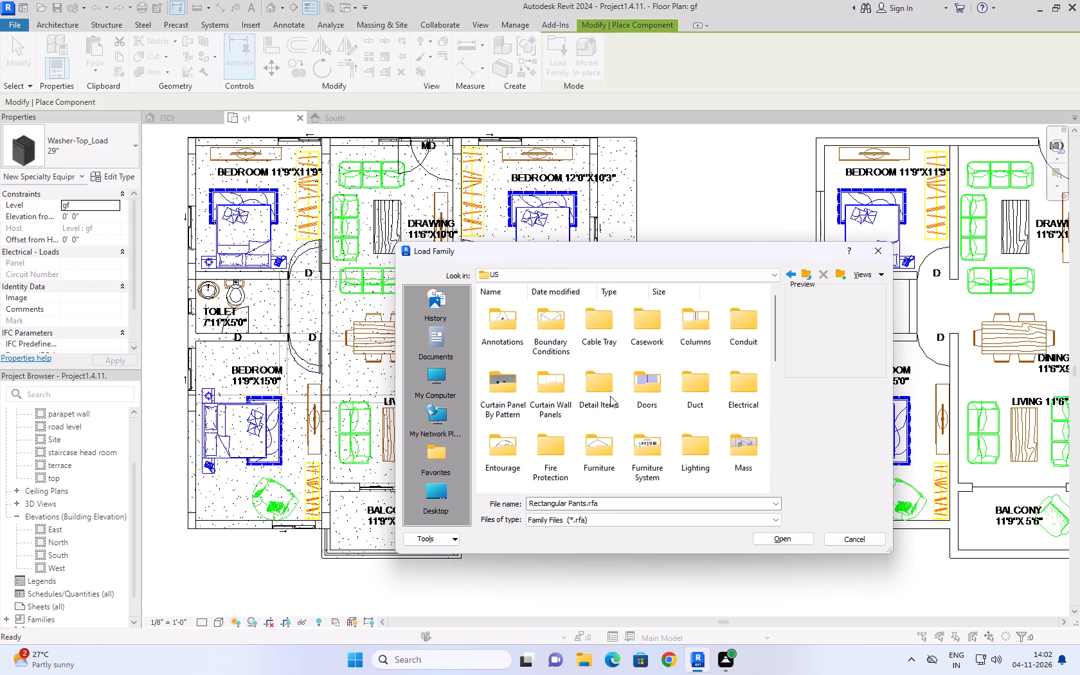
Check the System Families folder and browse the Partitions, Hardware and Supports, and Storage folders under Furniture System.
scroll(615, 397, down, 10)
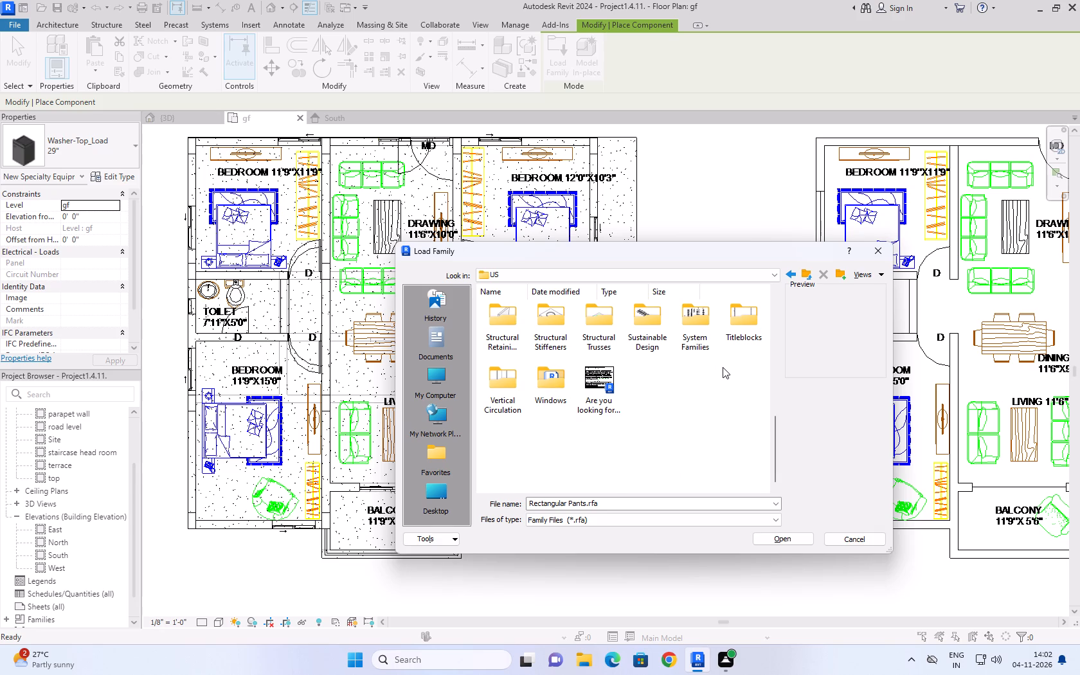
scroll(723, 367, up, 1)
double_click(705, 416)
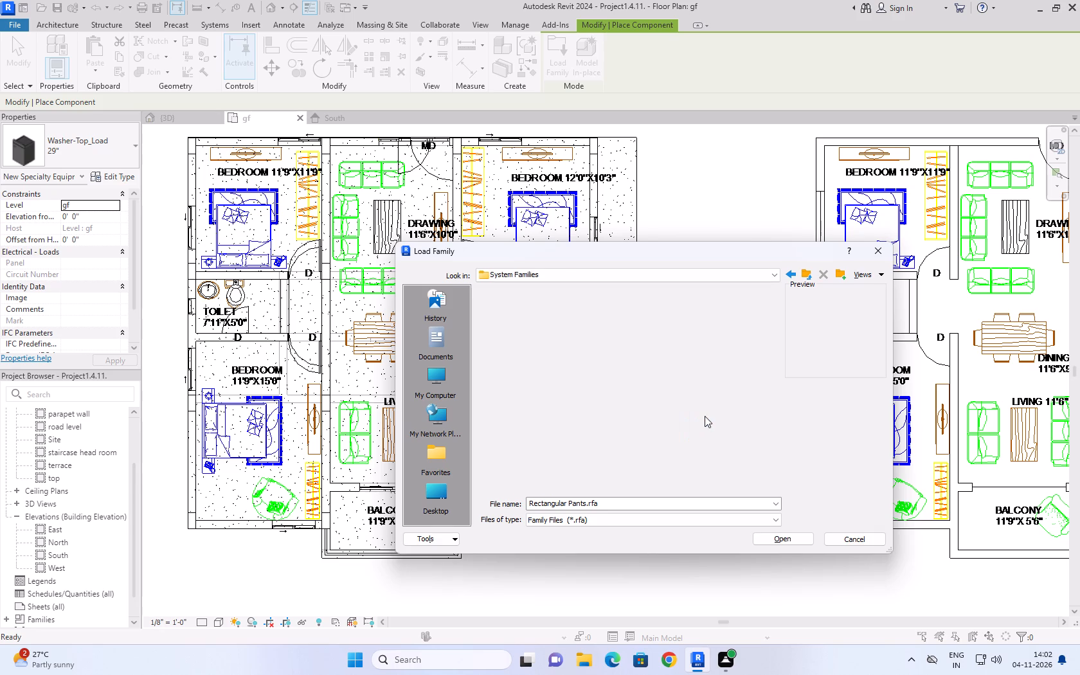
key(BackSpace)
double_click(643, 455)
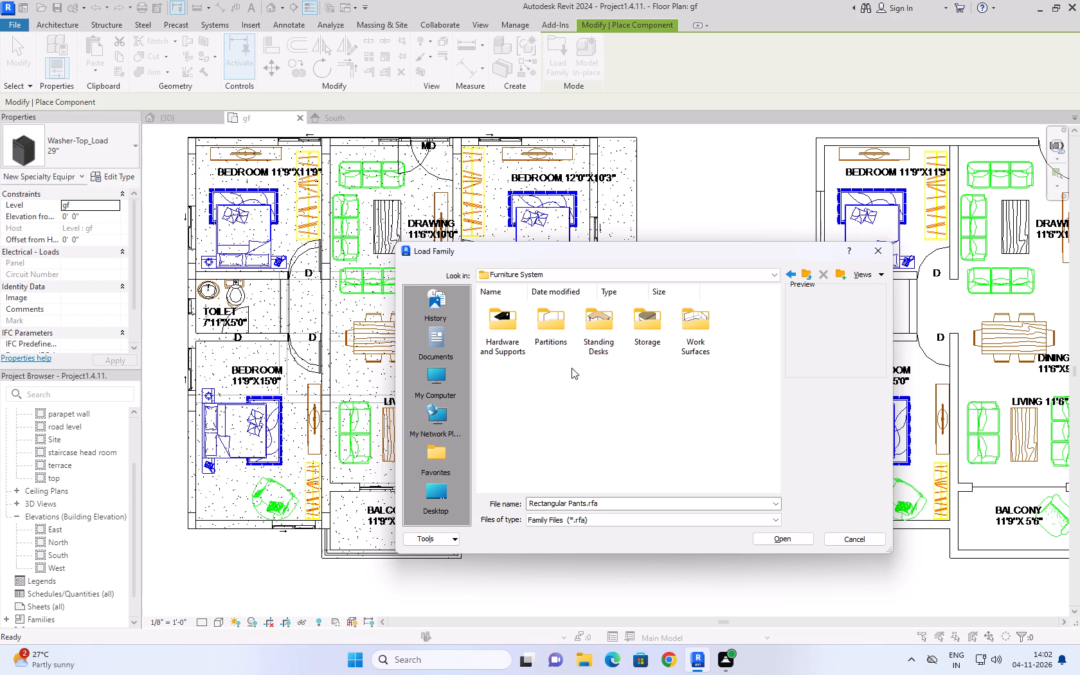
double_click(551, 337)
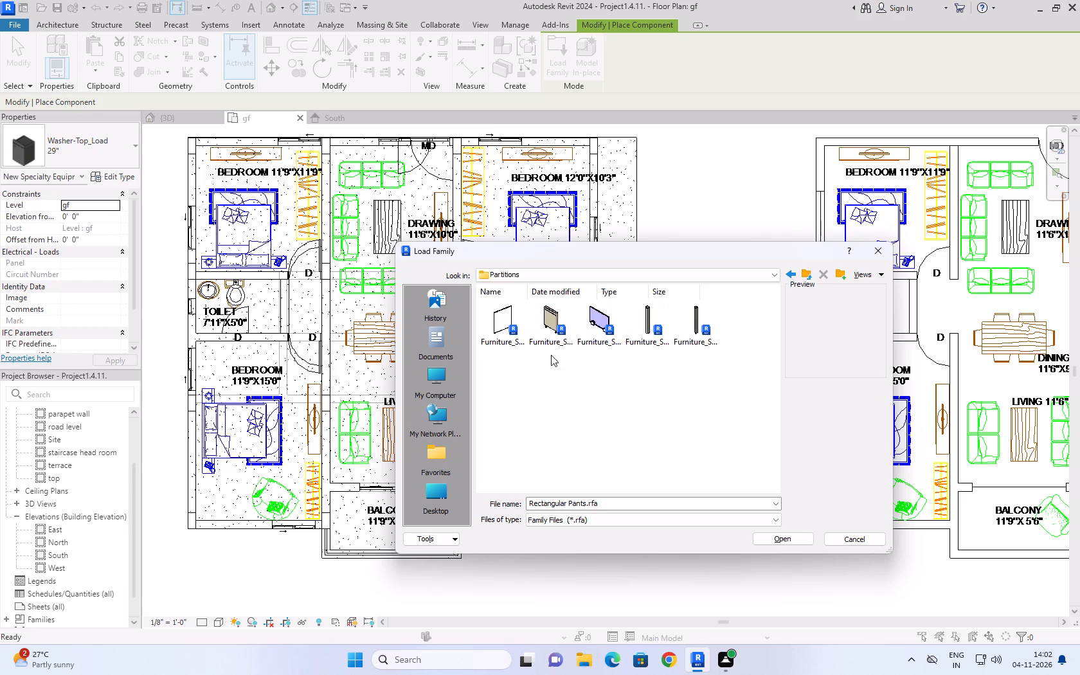
click(566, 408)
key(BackSpace)
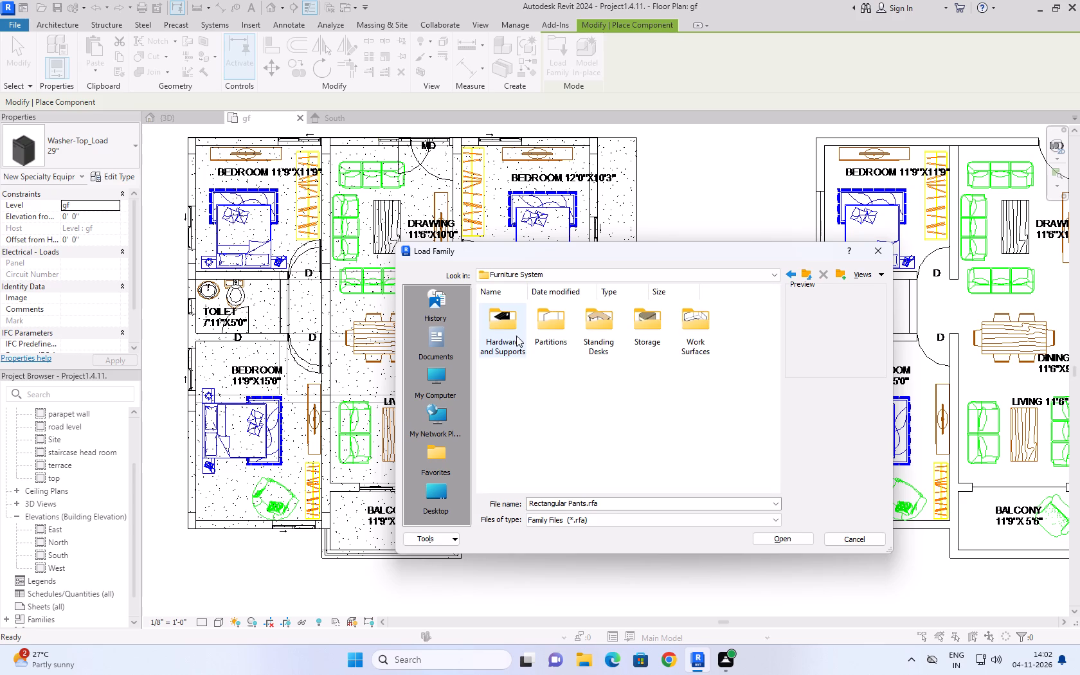
double_click(516, 336)
key(BackSpace)
double_click(648, 345)
key(BackSpace)
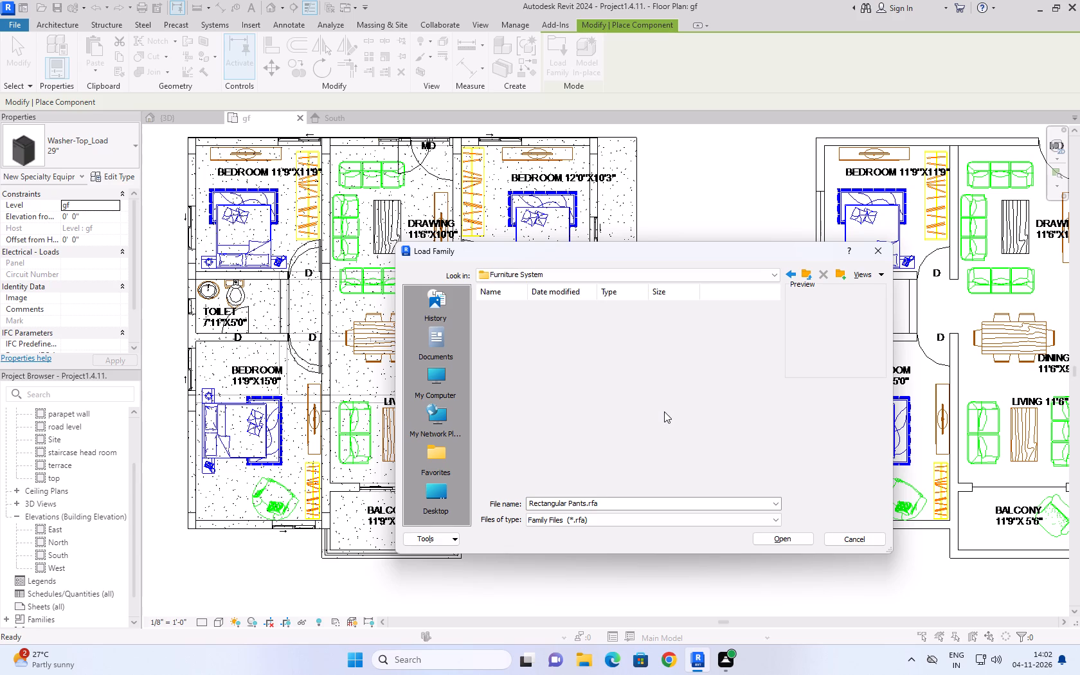
Load the Bed-Box family from the Beds folder under Furniture, comparing it with the Bed-Shaker and Bed-Standard previews.
key(BackSpace)
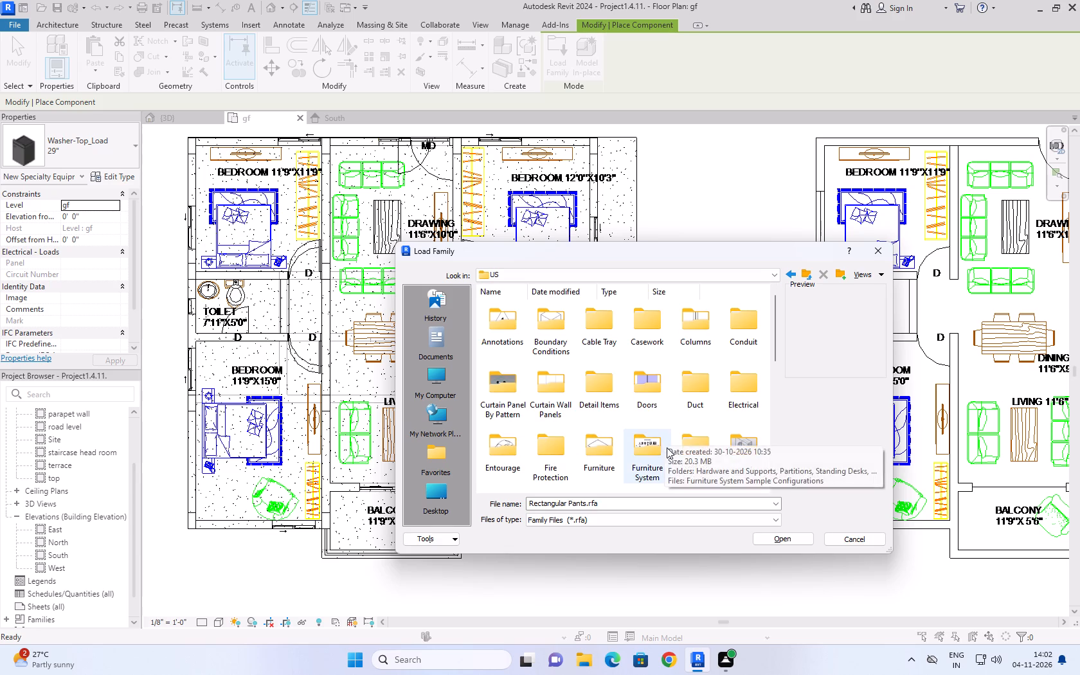
double_click(613, 455)
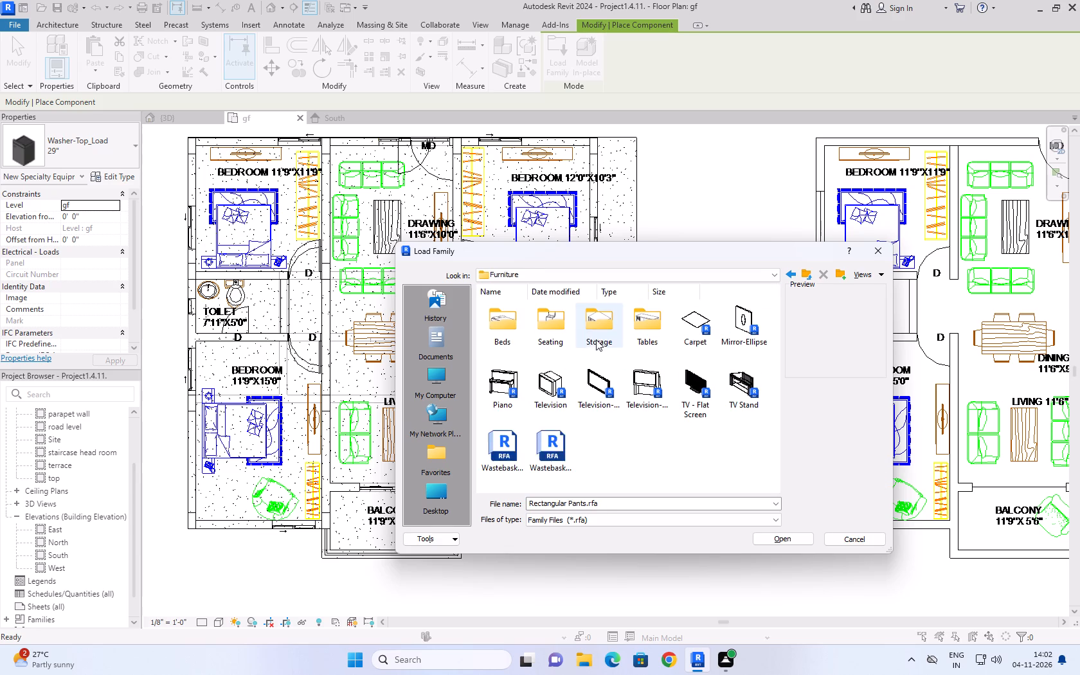
click(614, 460)
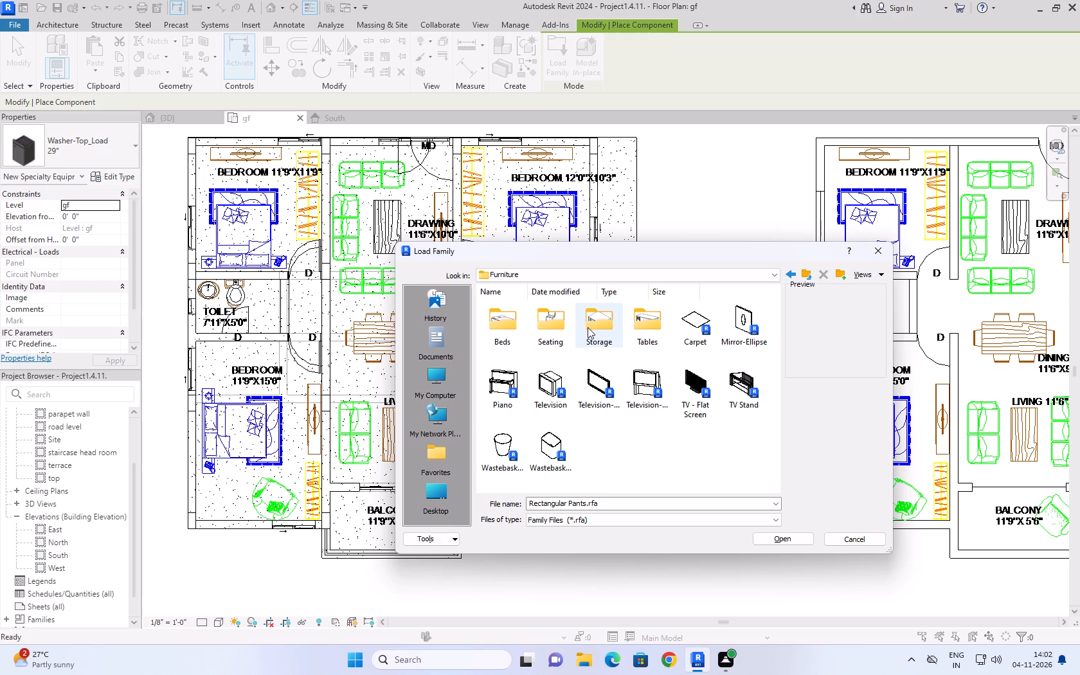
double_click(514, 326)
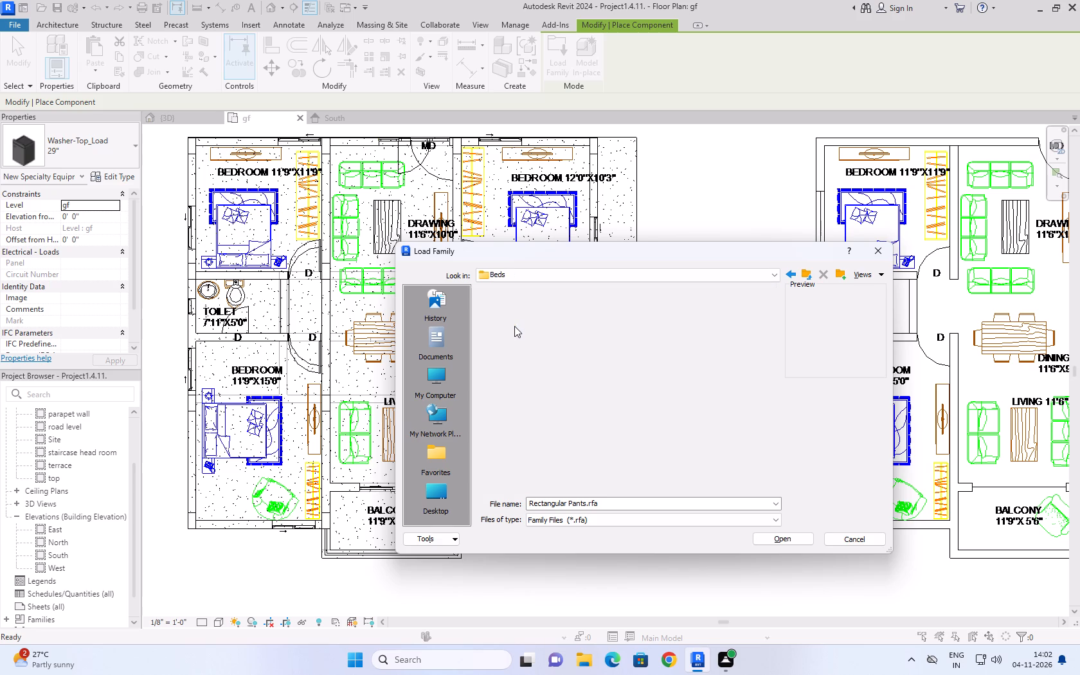
click(582, 400)
click(654, 309)
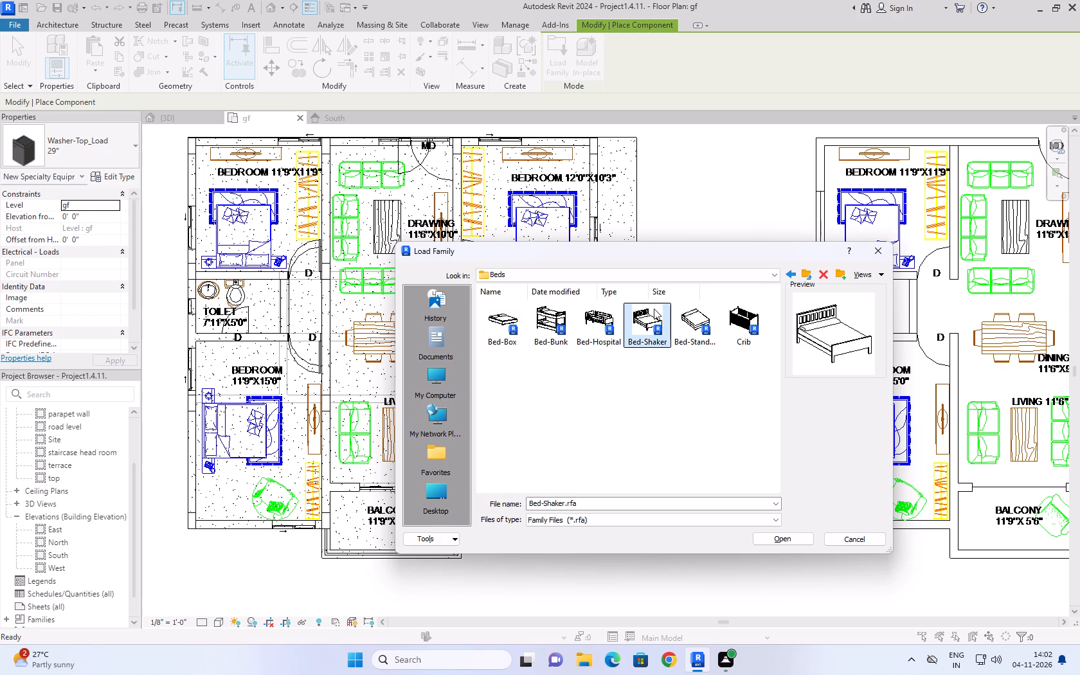
click(688, 323)
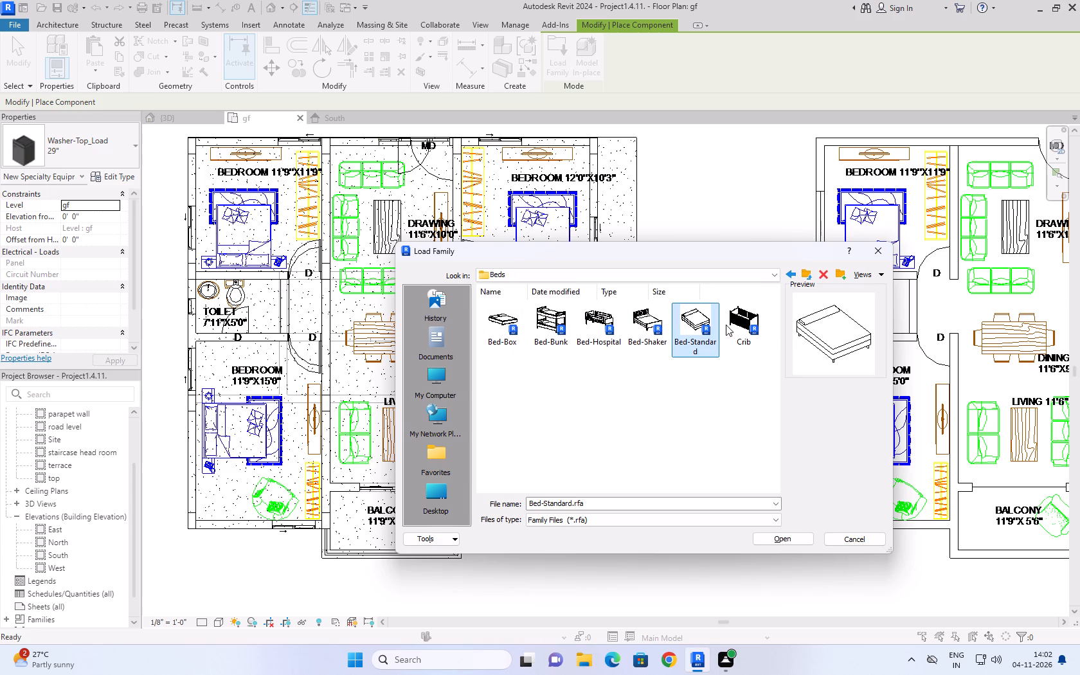
click(512, 321)
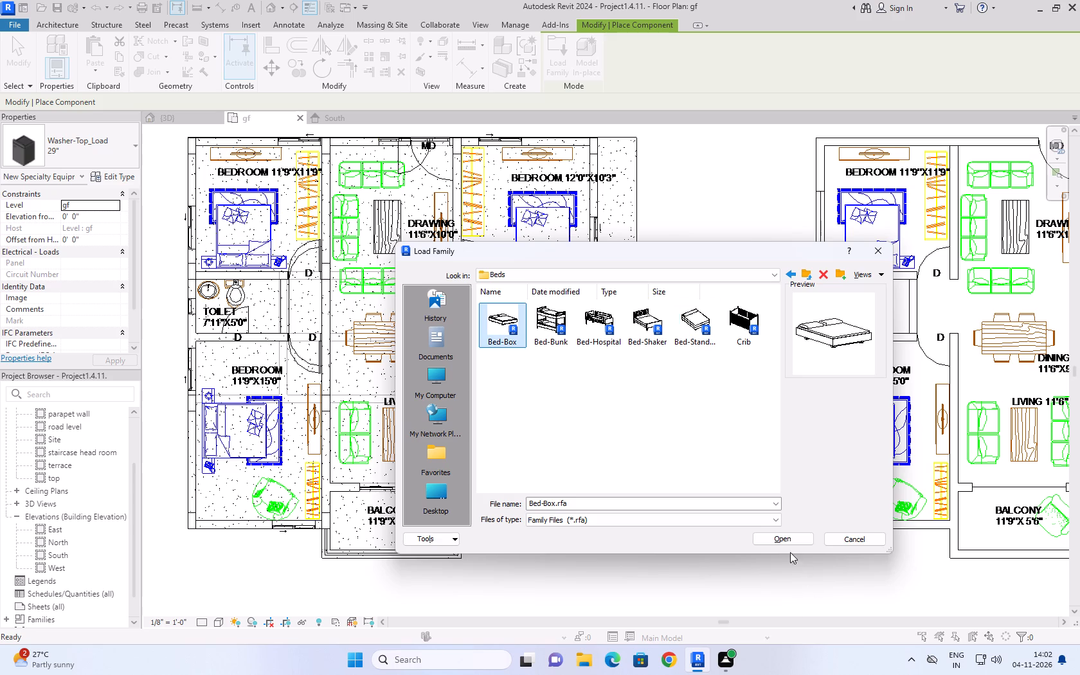
click(788, 539)
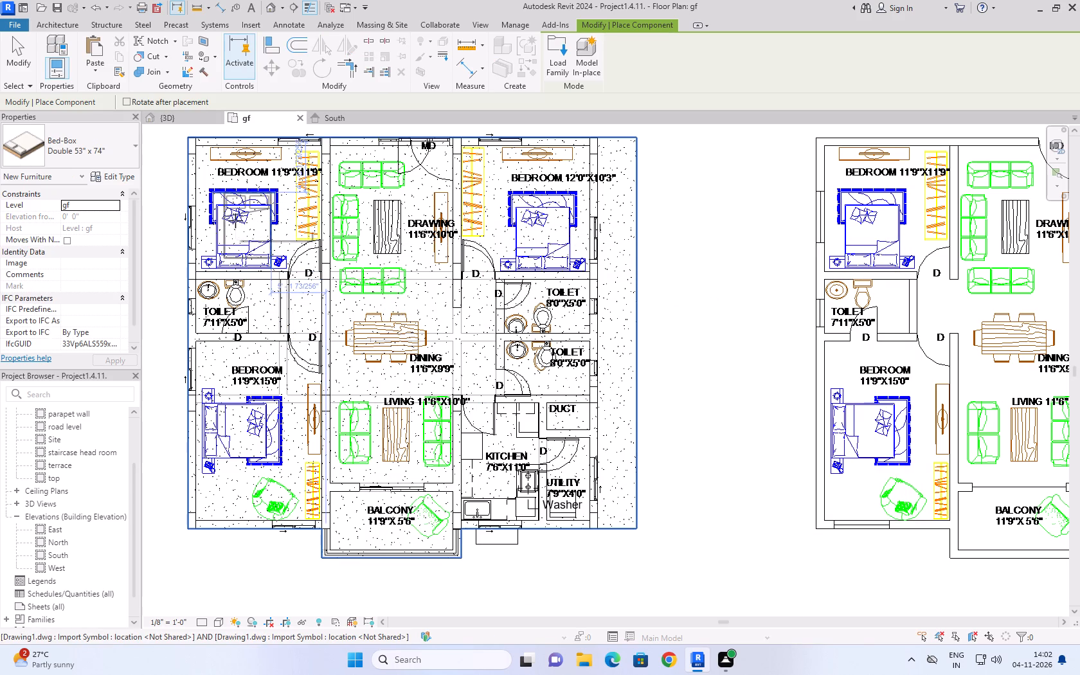
Place a Bed-Box Double 53" x 74" over the drawn bed in the 11'9"X11'9" bedroom.
key(space)
key(space)
key(space)
key(space)
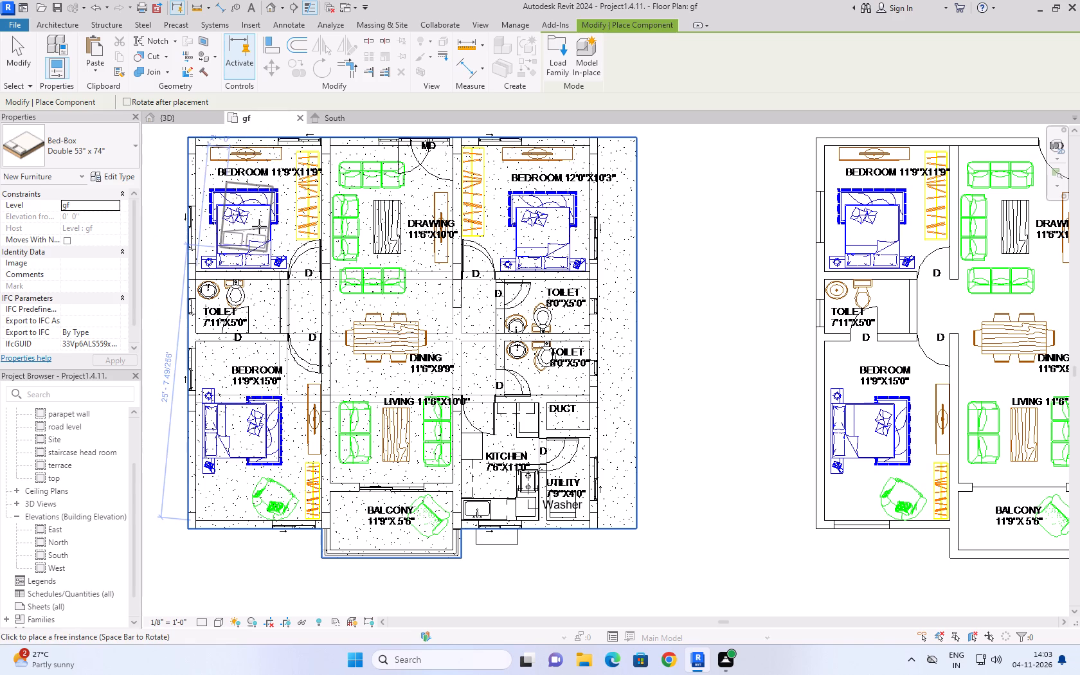
key(space)
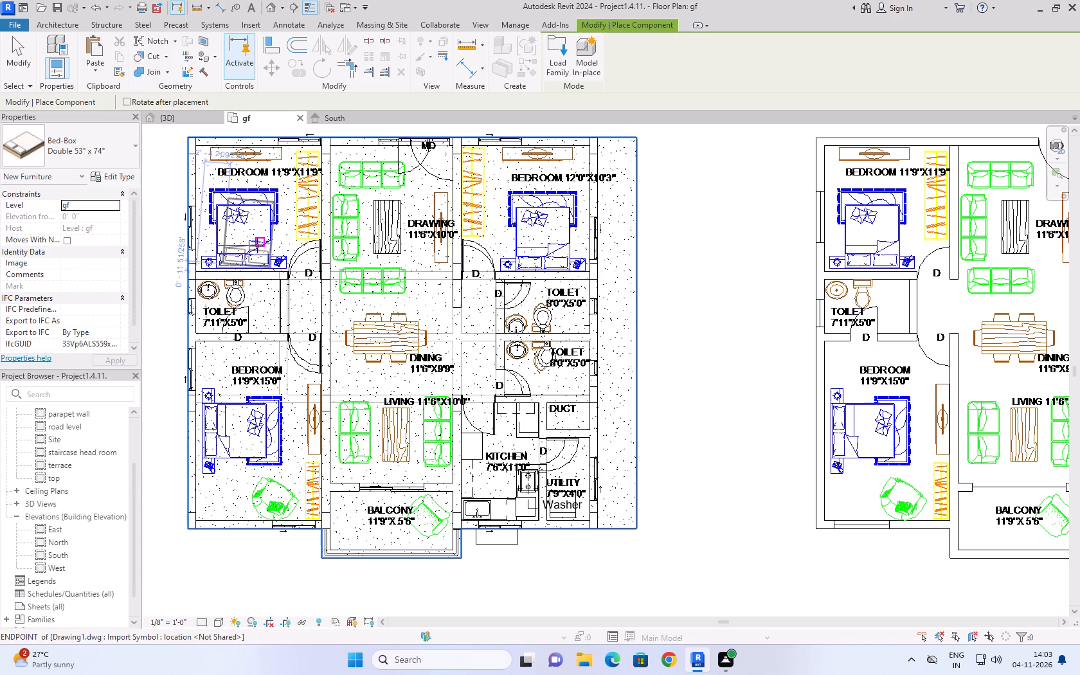
key(space)
key(space)
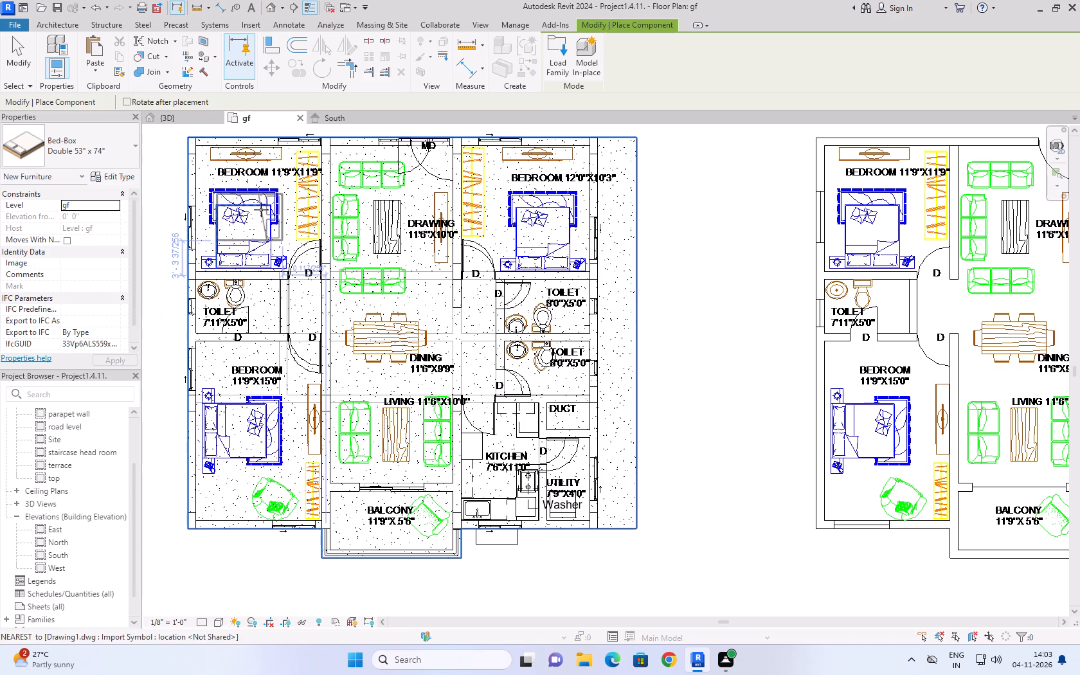
key(space)
key(space)
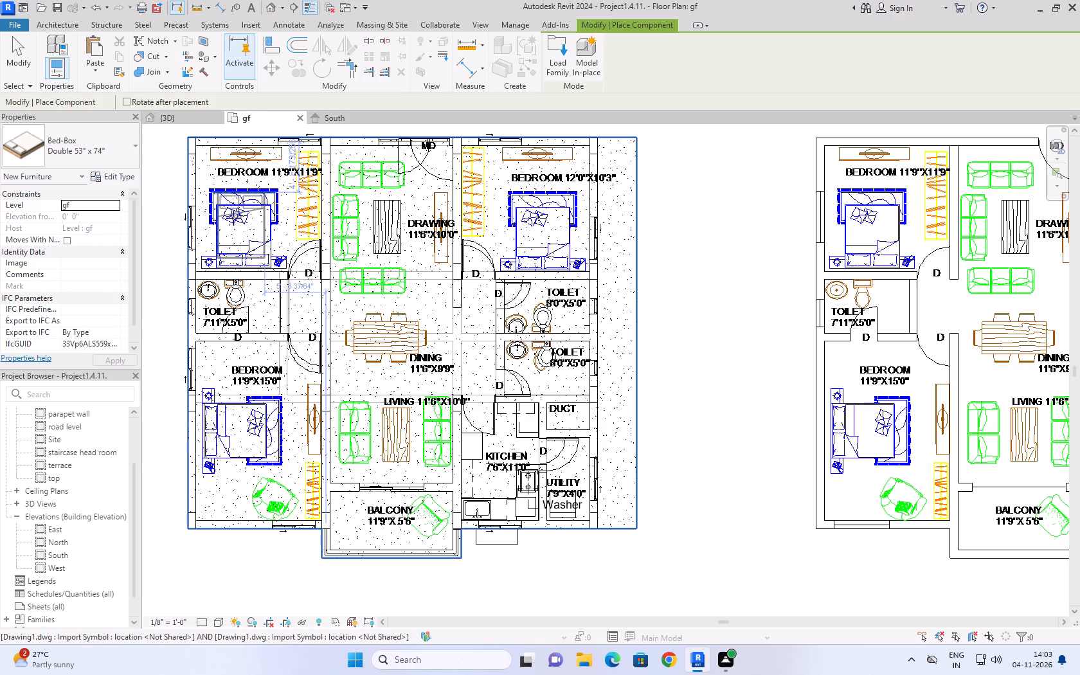
click(233, 216)
Place two more Bed-Box beds, rotated to suit the drawn beds in the 11'9"X15'0" and 12'0"X10'3" bedrooms, and end placement.
key(space)
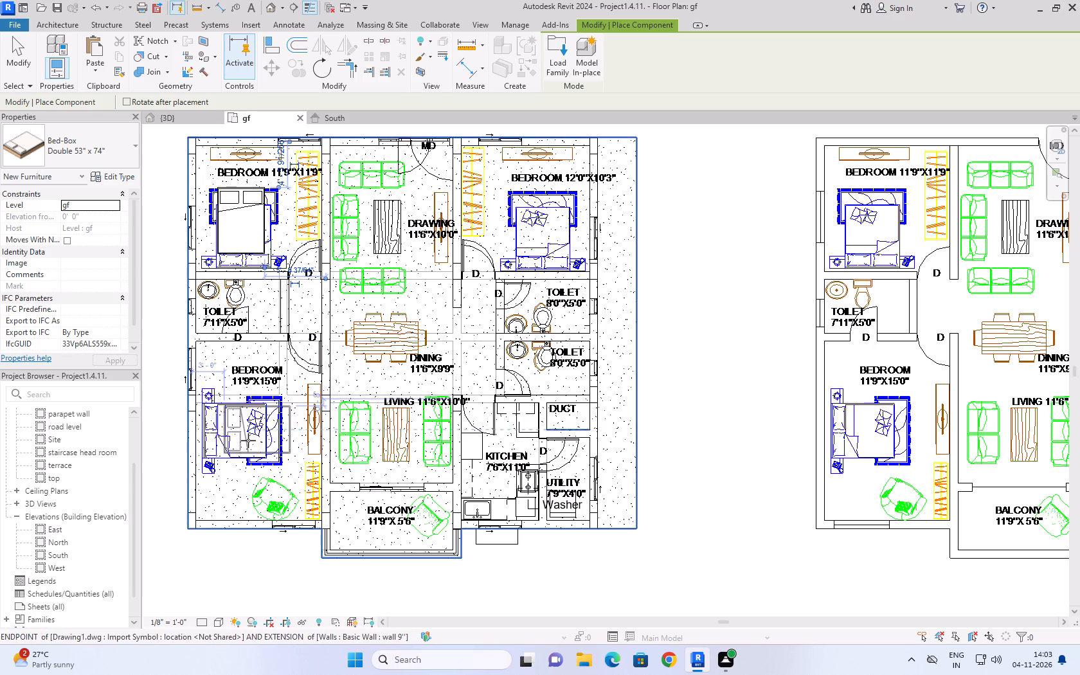
click(230, 440)
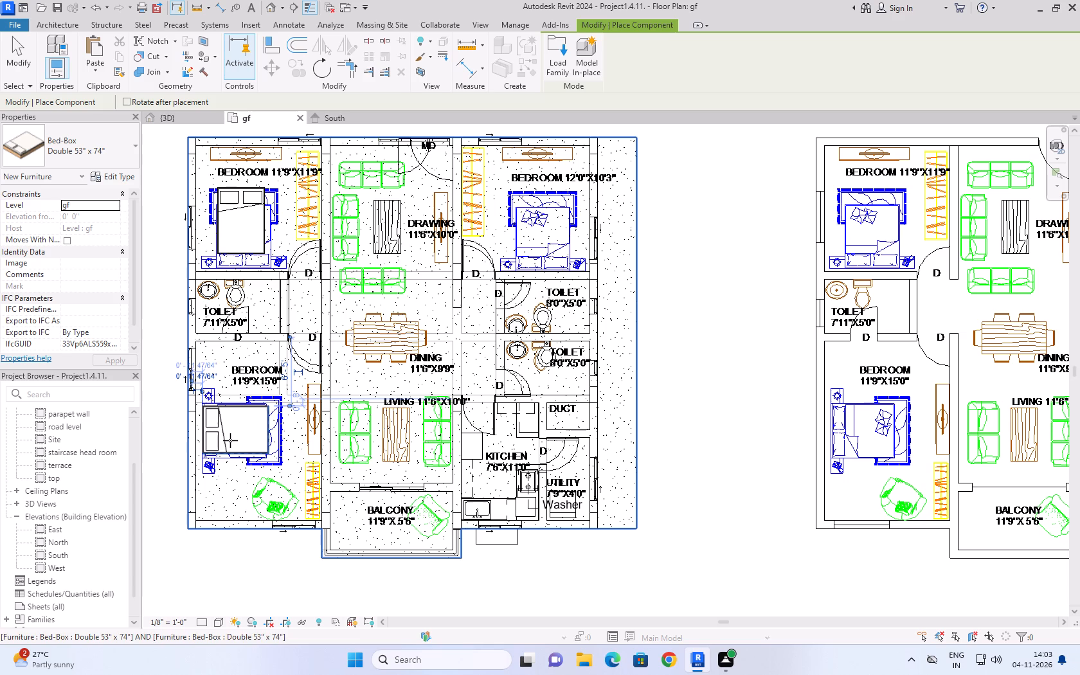
key(space)
key(space)
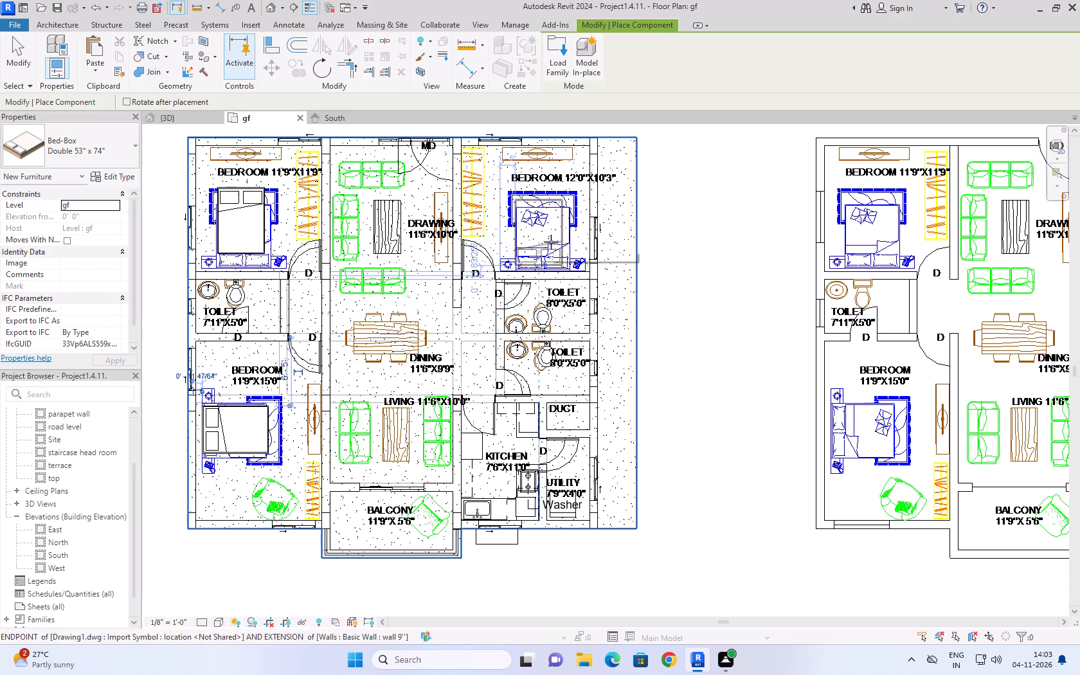
click(551, 242)
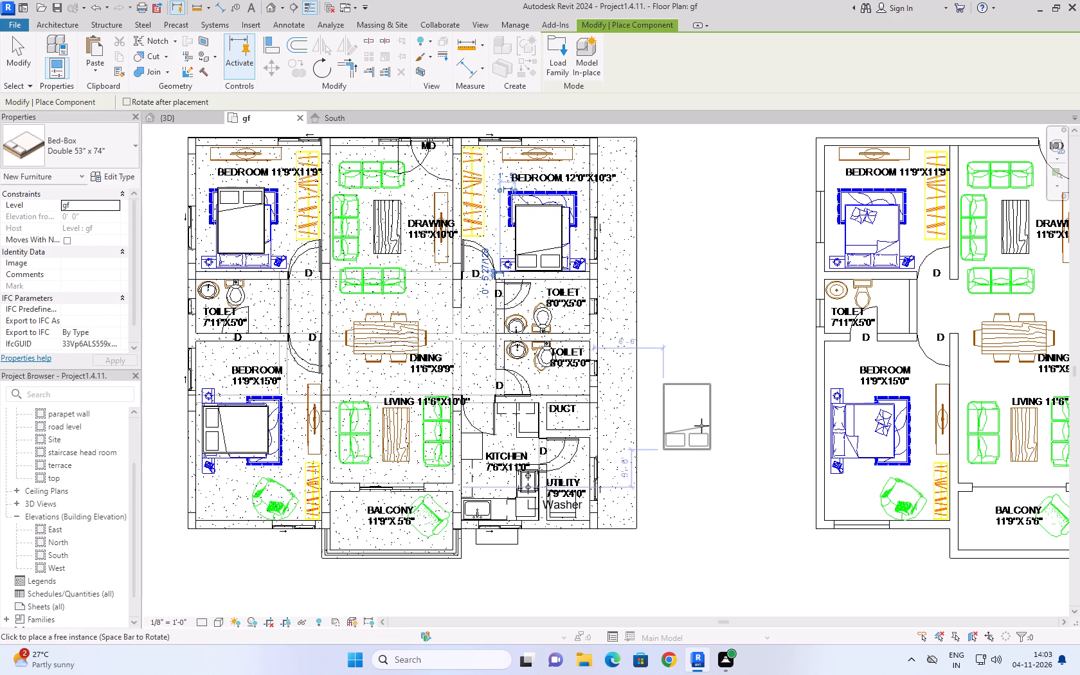
key(Escape)
key(Escape)
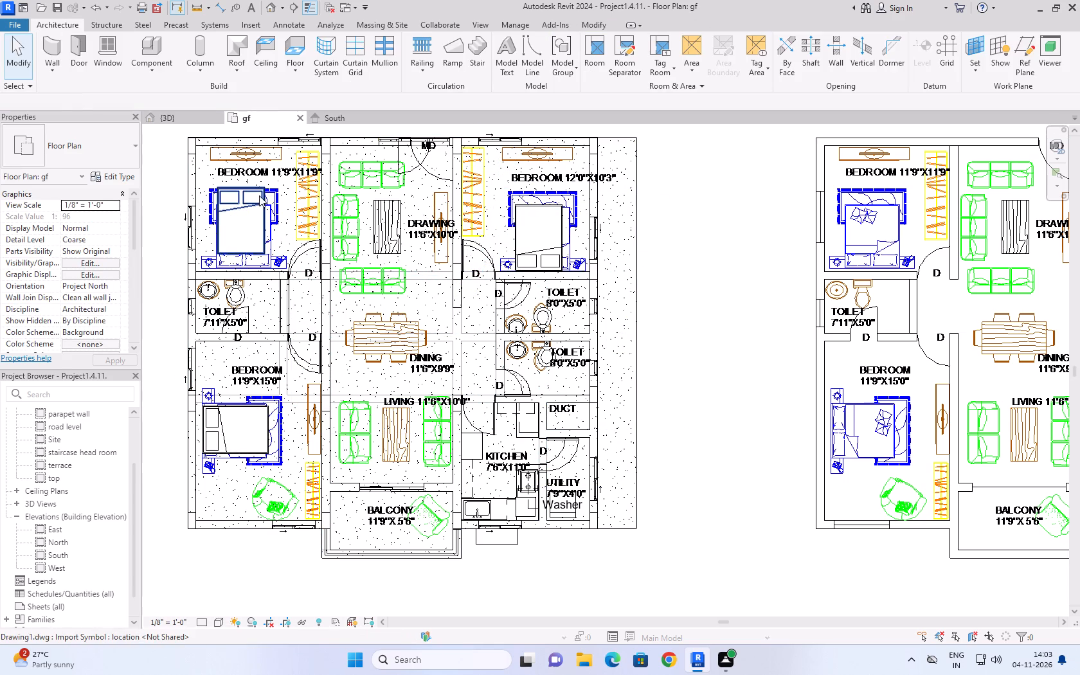
Rotate the bed in the 11'9"X11'9" bedroom by 180 degrees so its head faces the toilet side.
click(259, 195)
key(space)
key(space)
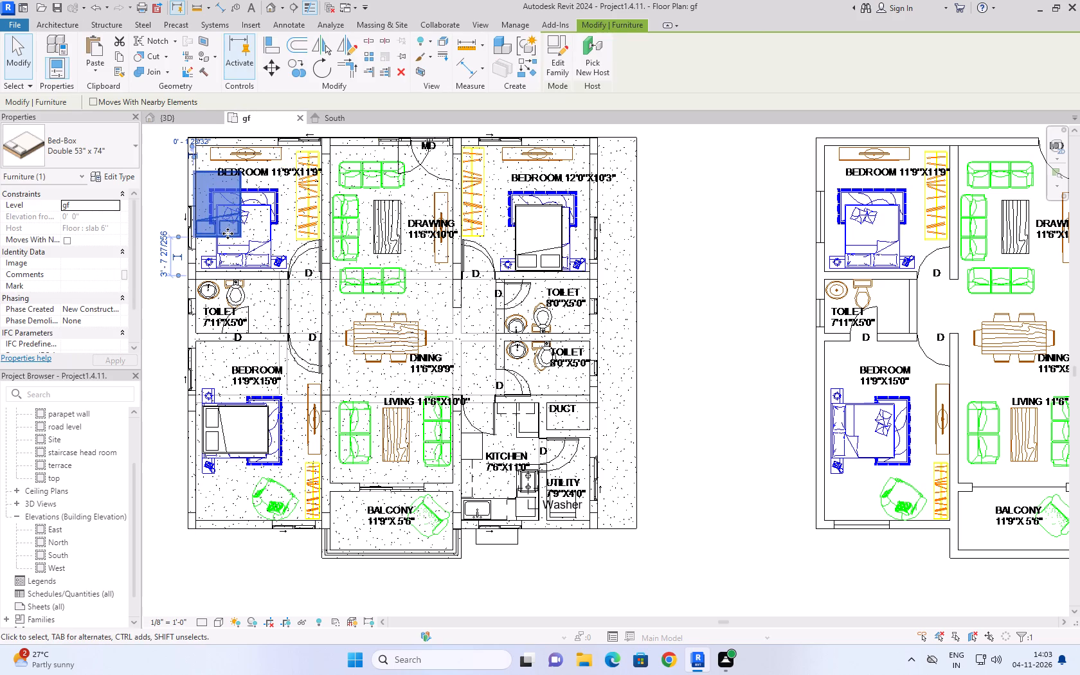
Nudge the rotated bed down and to the right until it sits over the drawn bed in the 11'9"X11'9" bedroom.
key(Down)
key(Down)
key(Down)
key(Down)
key(Down)
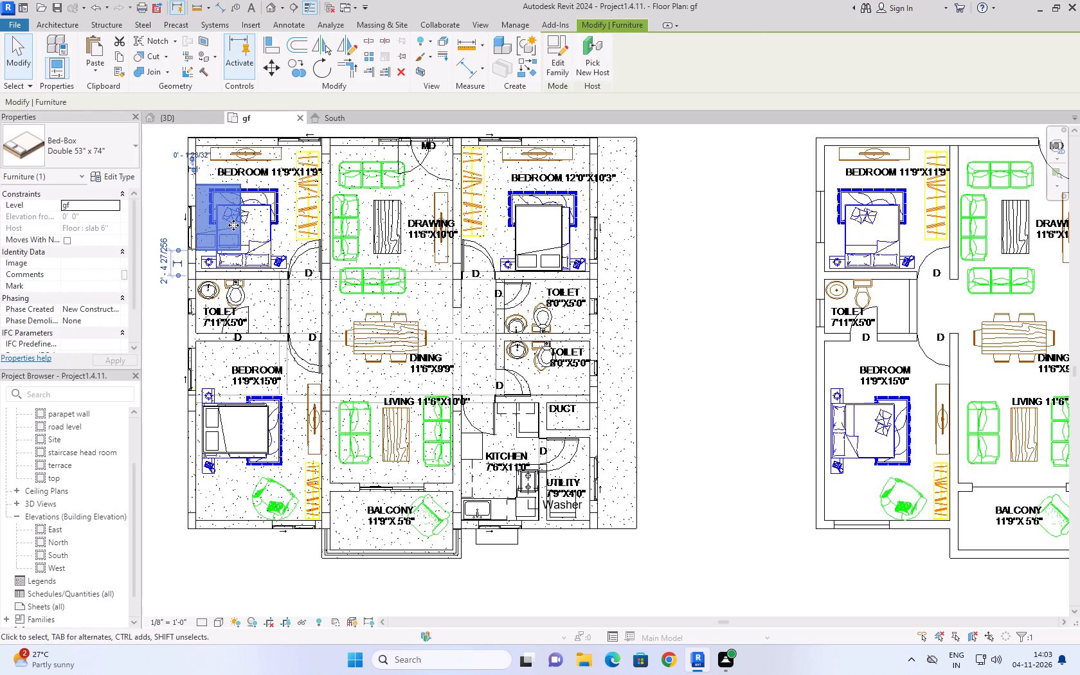
key(Right)
key(Right)
key(Right)
key(Down)
key(Down)
key(Down)
key(Down)
key(Right)
key(Down)
key(Right)
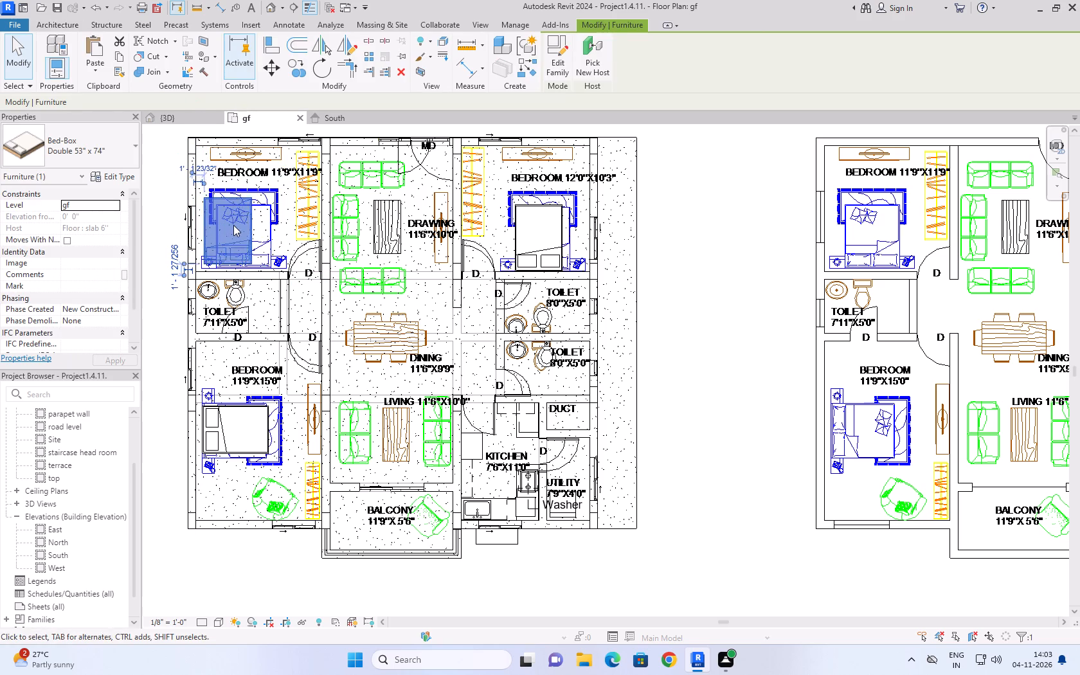
key(Right)
key(Right)
key(Right)
key(Right)
key(Right)
key(Right)
key(Down)
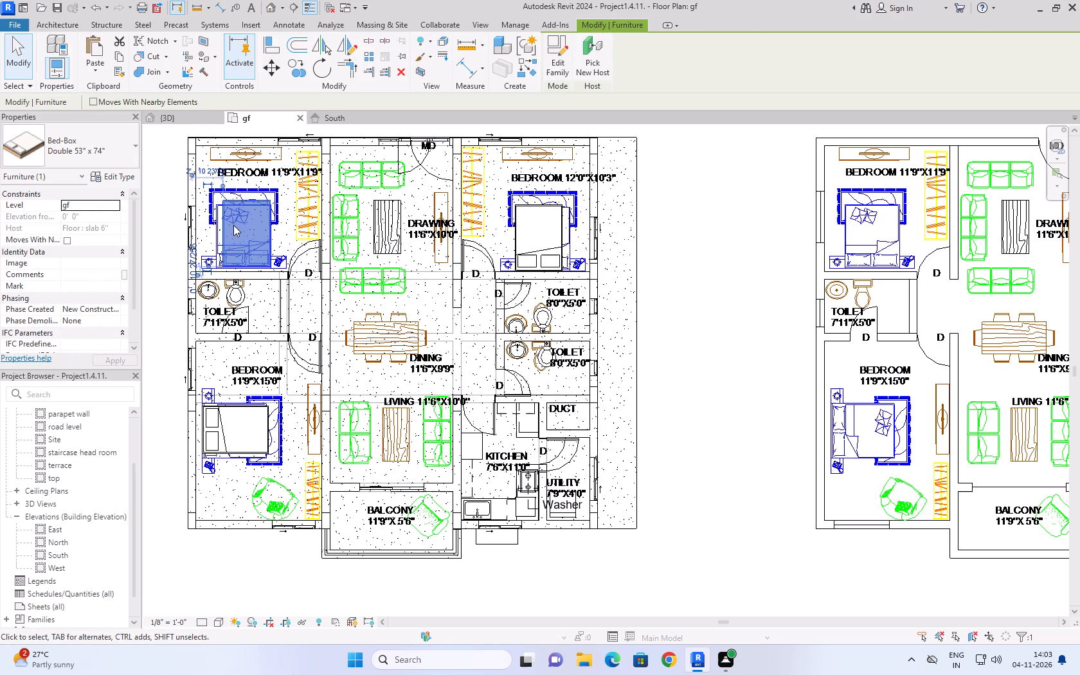
click(706, 231)
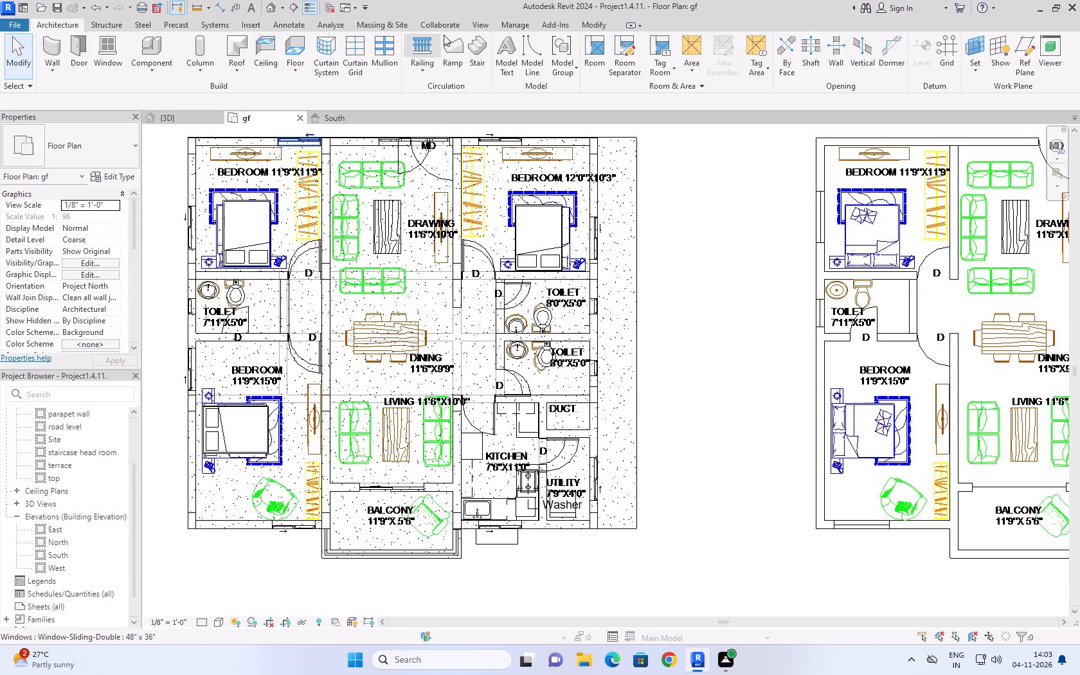
Restart component placement with Load Family and look through the Seating folder under Furniture.
click(168, 71)
click(170, 82)
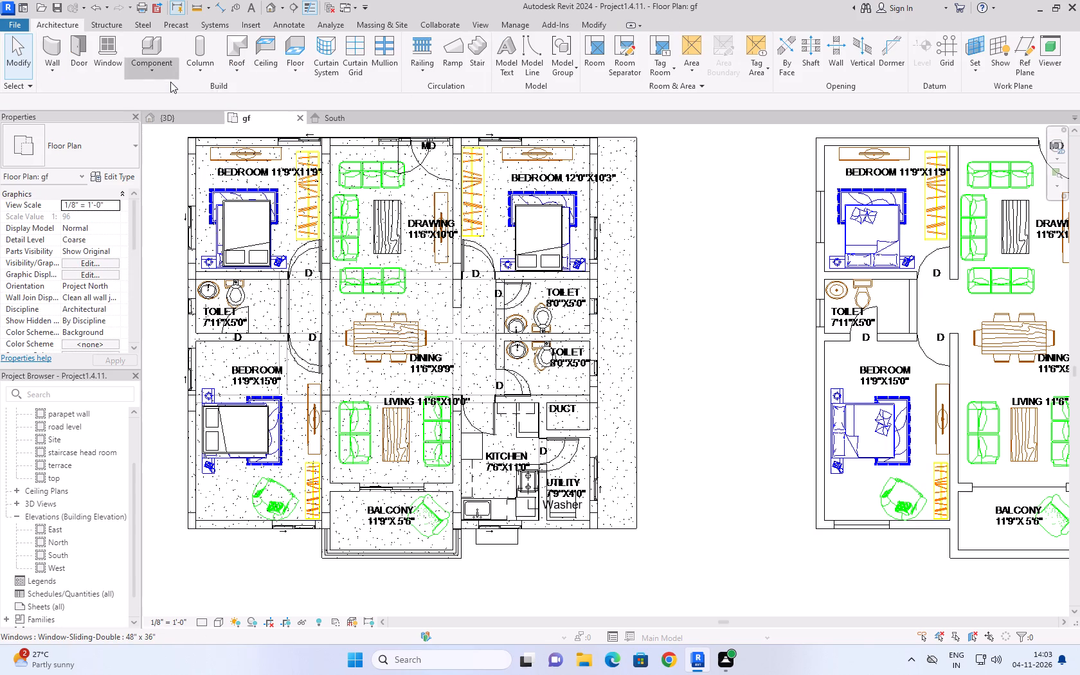
click(557, 33)
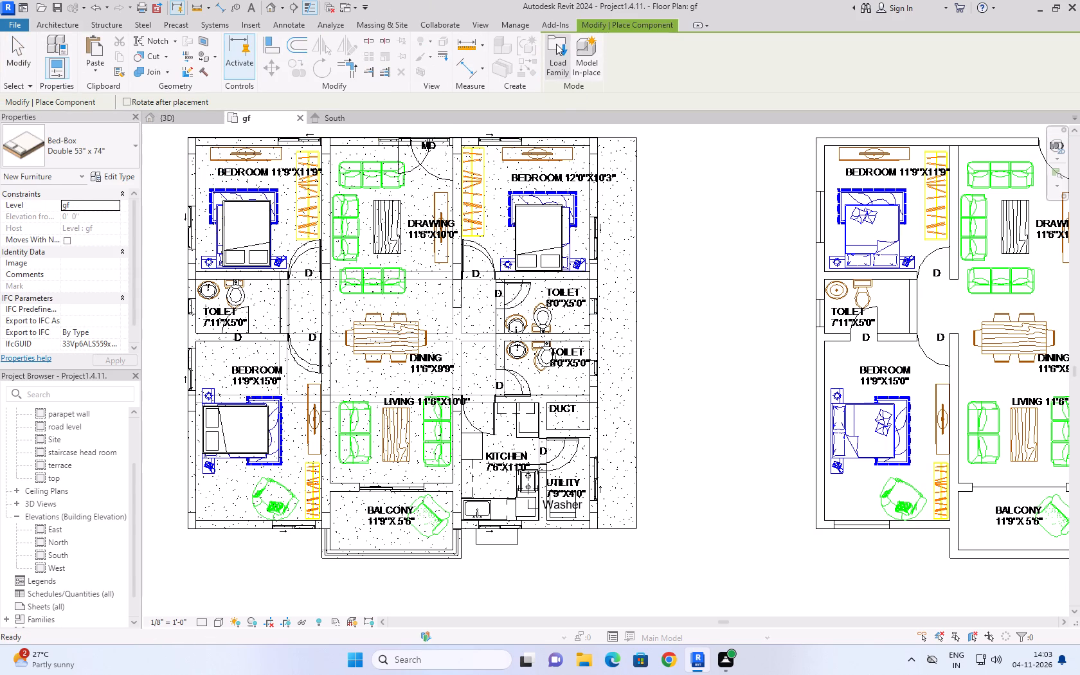
click(556, 44)
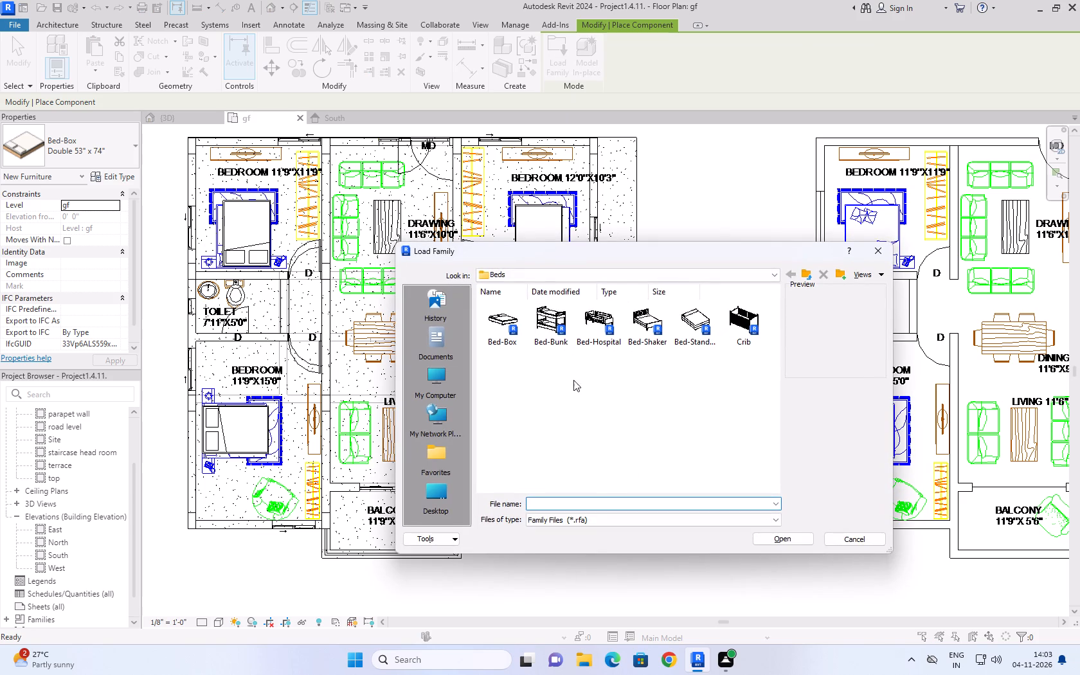
key(BackSpace)
key(BackSpace)
click(582, 392)
key(BackSpace)
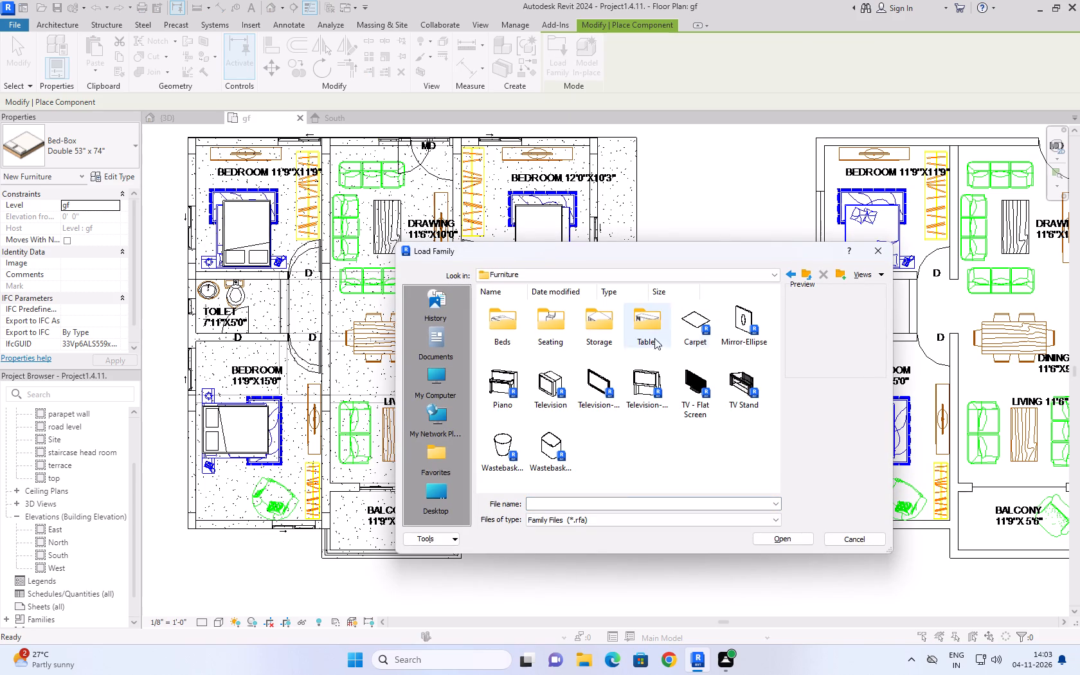
double_click(571, 338)
double_click(561, 325)
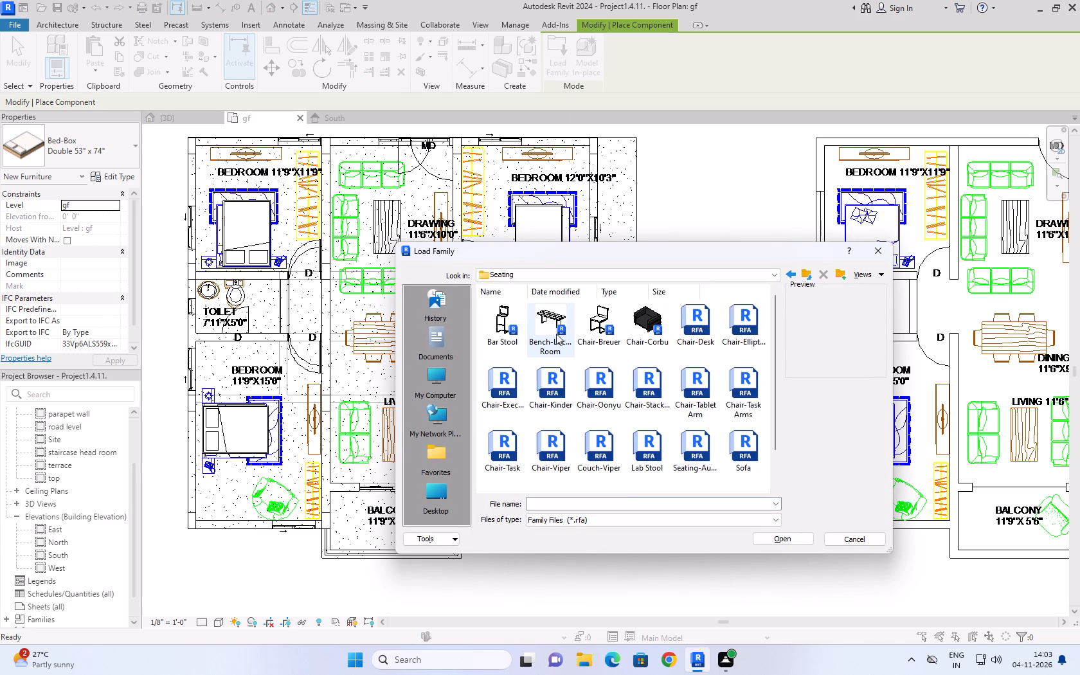
key(BackSpace)
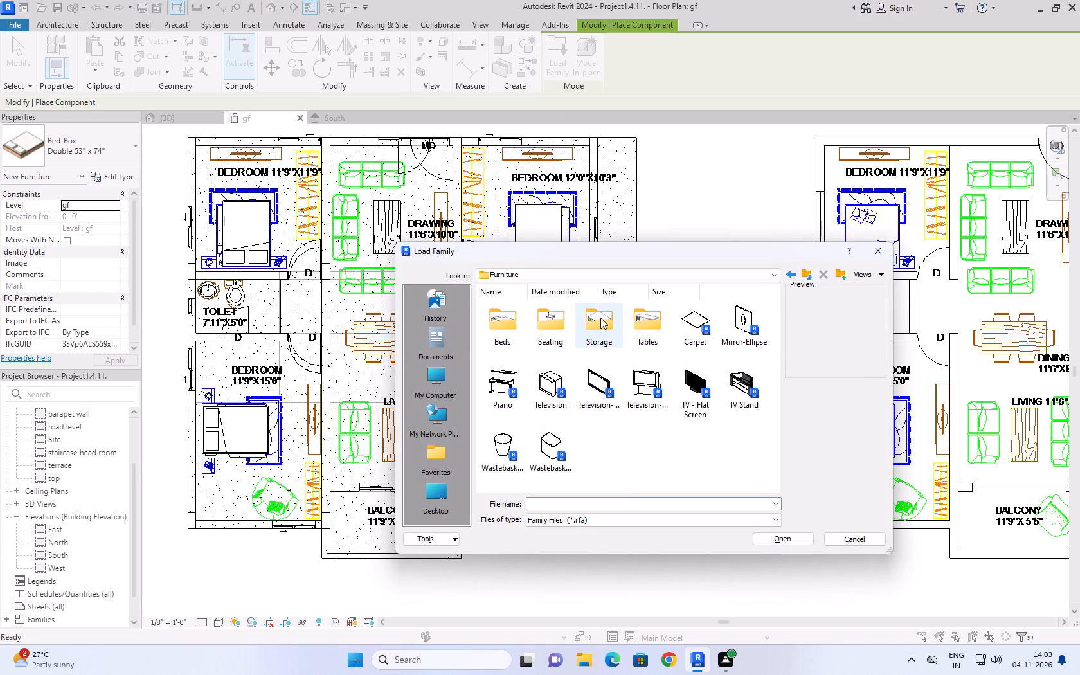
Browse the Tables, Storage and Seating folders under Furniture for a suitable family.
double_click(655, 321)
double_click(652, 323)
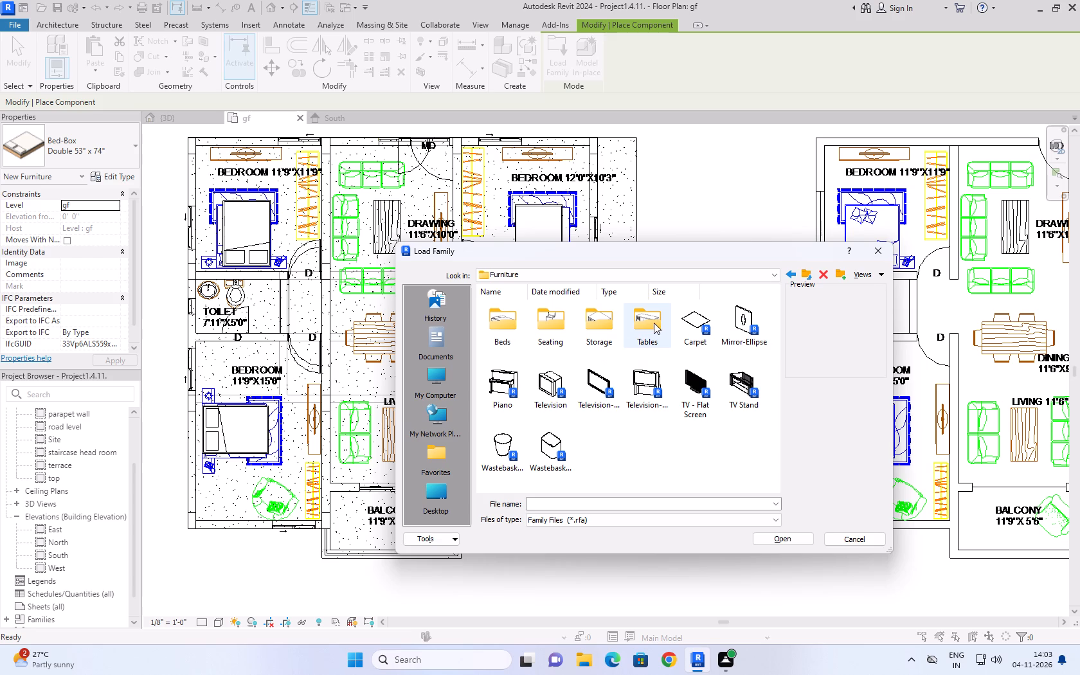
double_click(654, 323)
key(BackSpace)
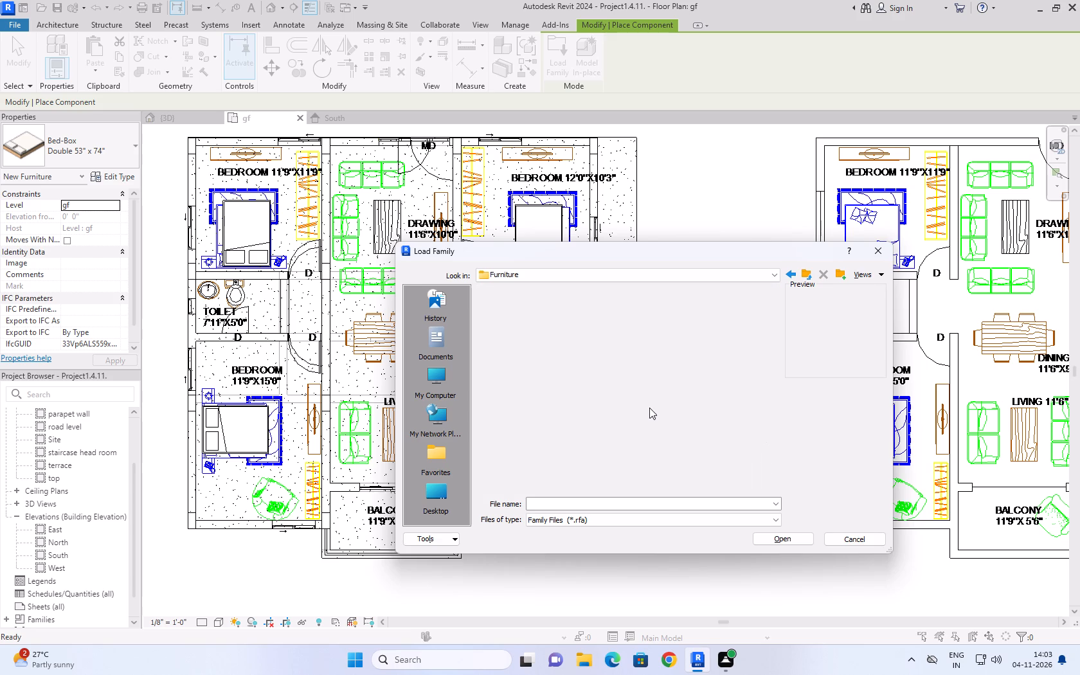
double_click(597, 326)
key(BackSpace)
double_click(553, 325)
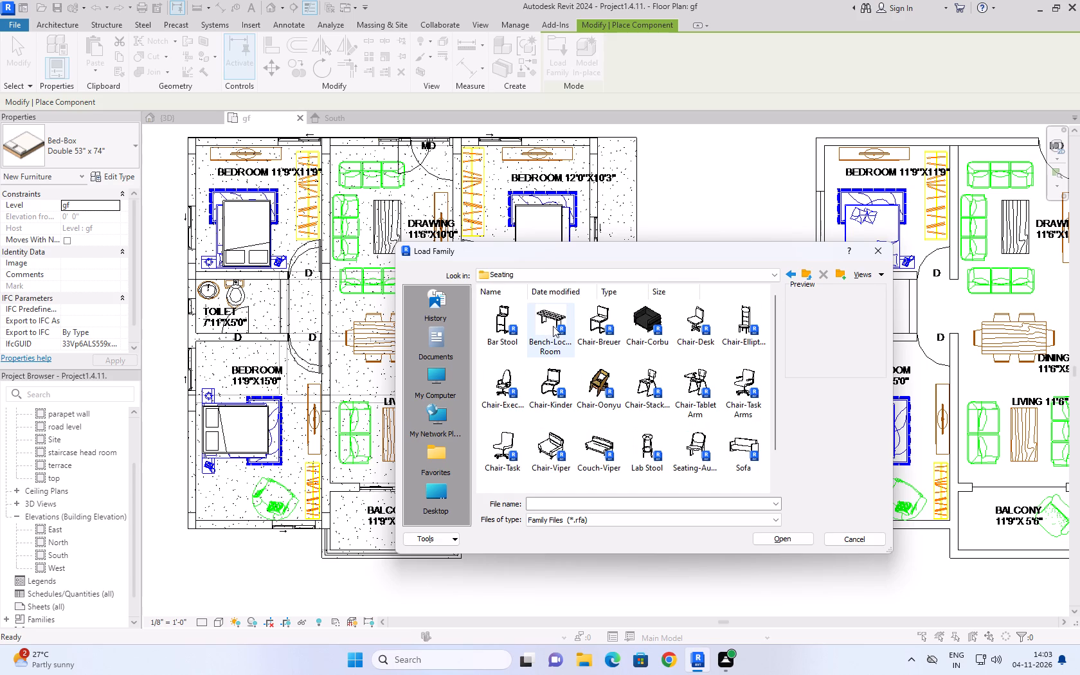
scroll(616, 366, down, 5)
scroll(618, 372, up, 1)
key(BackSpace)
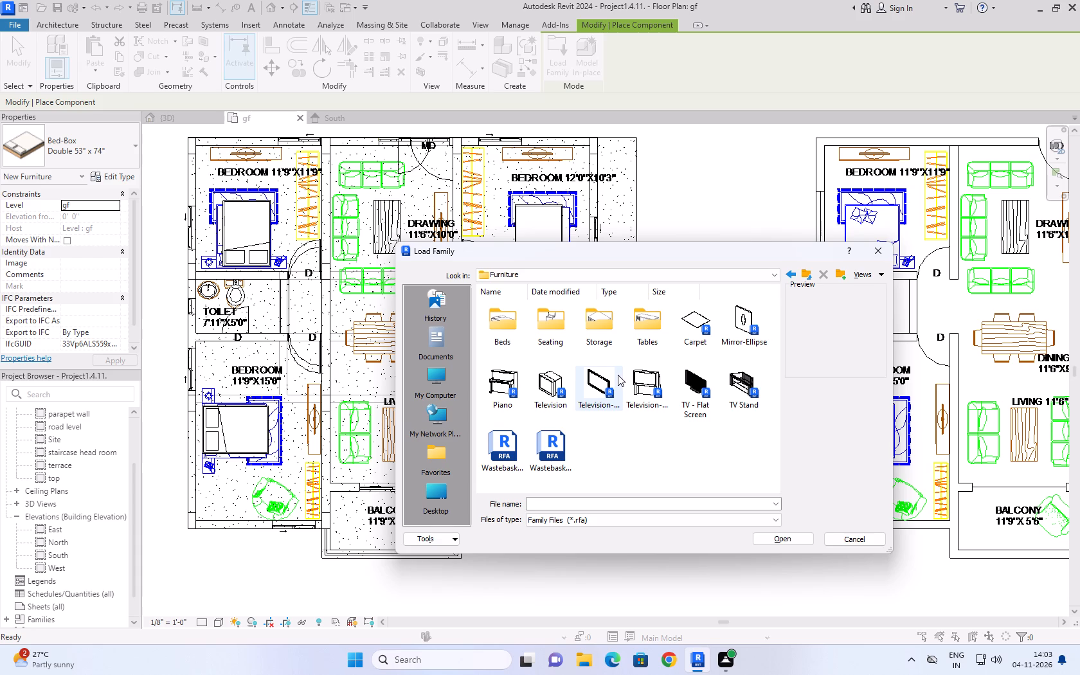
Load the TV - Flat Screen family and place the 32" type, turned parallel to the drawing room wall, beside the drawn TV unit.
click(618, 449)
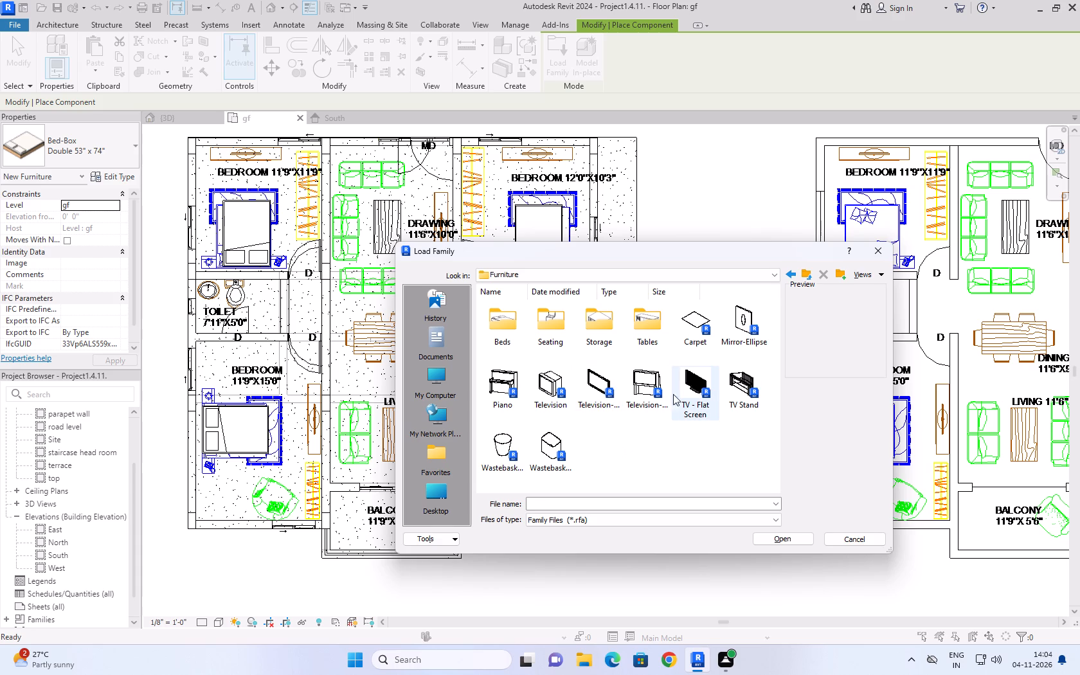
click(701, 373)
click(780, 535)
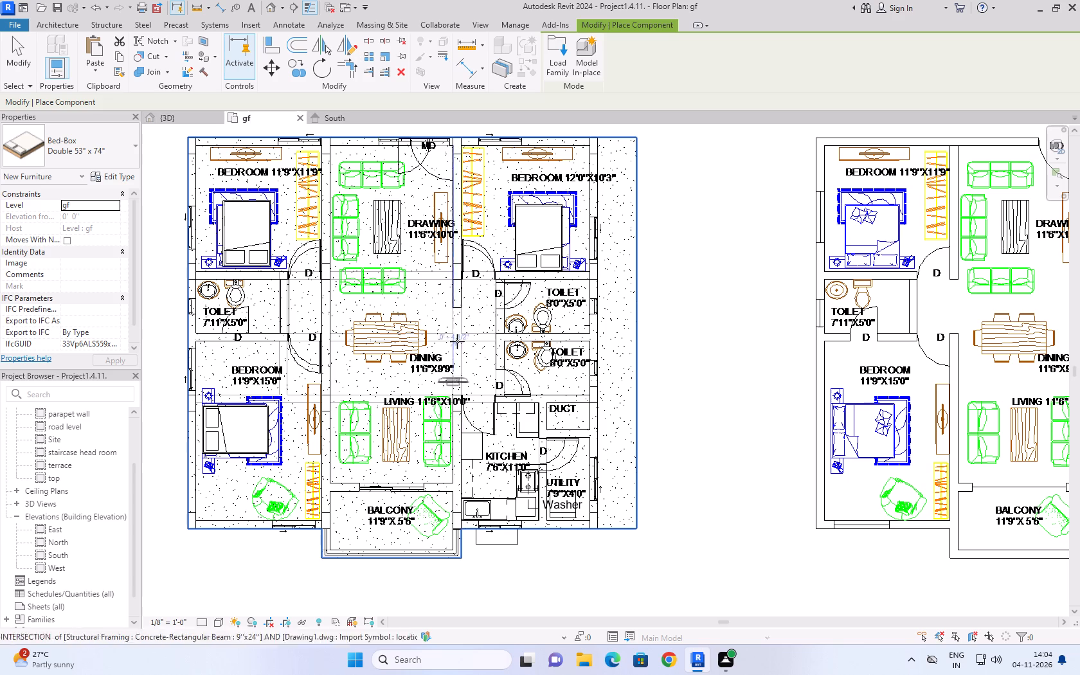
key(space)
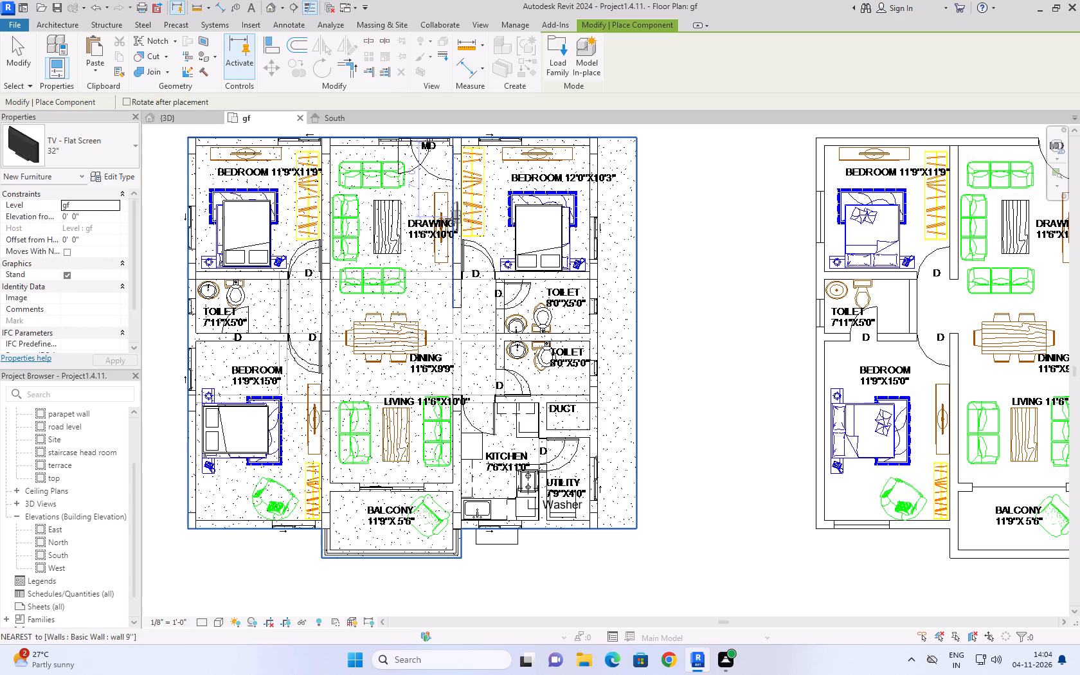
scroll(452, 218, up, 6)
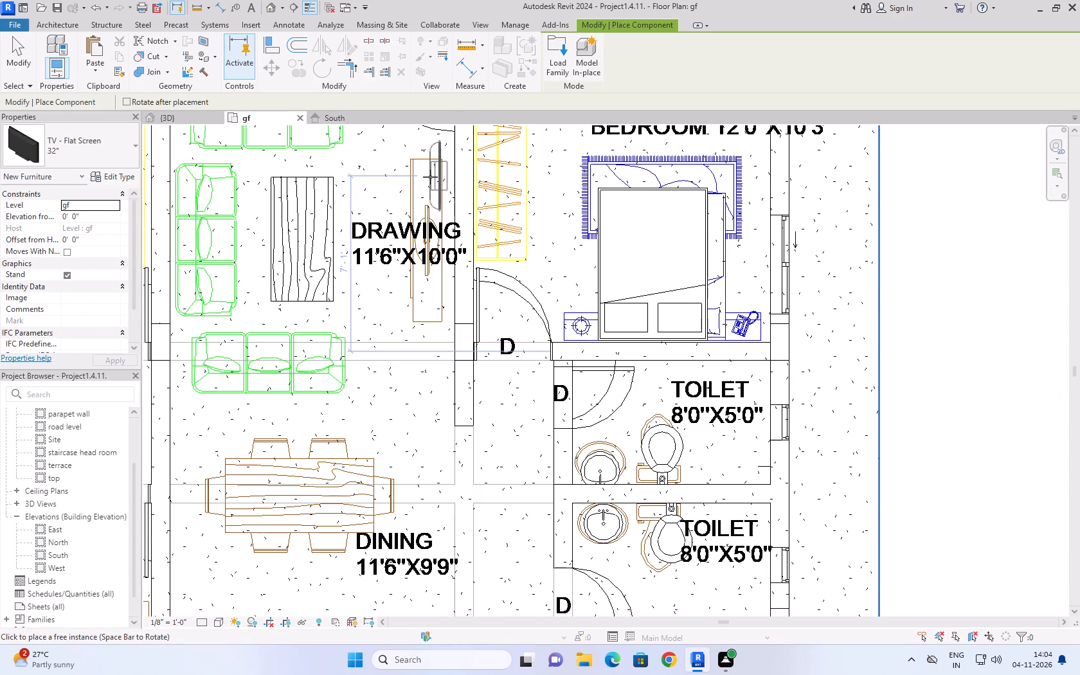
key(space)
key(space)
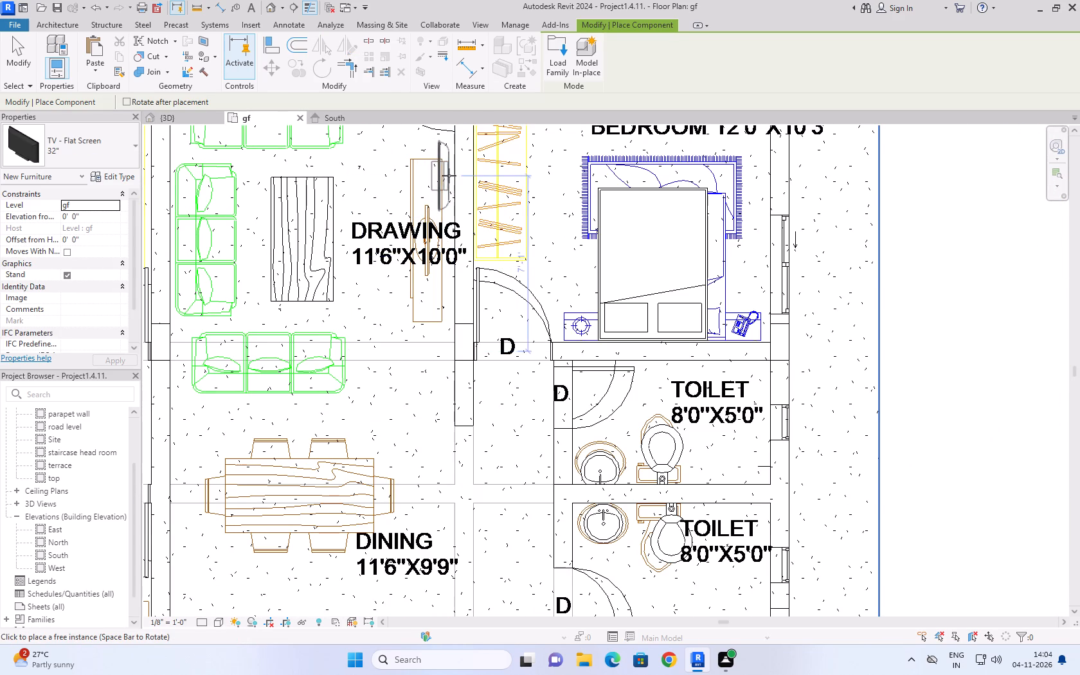
click(453, 178)
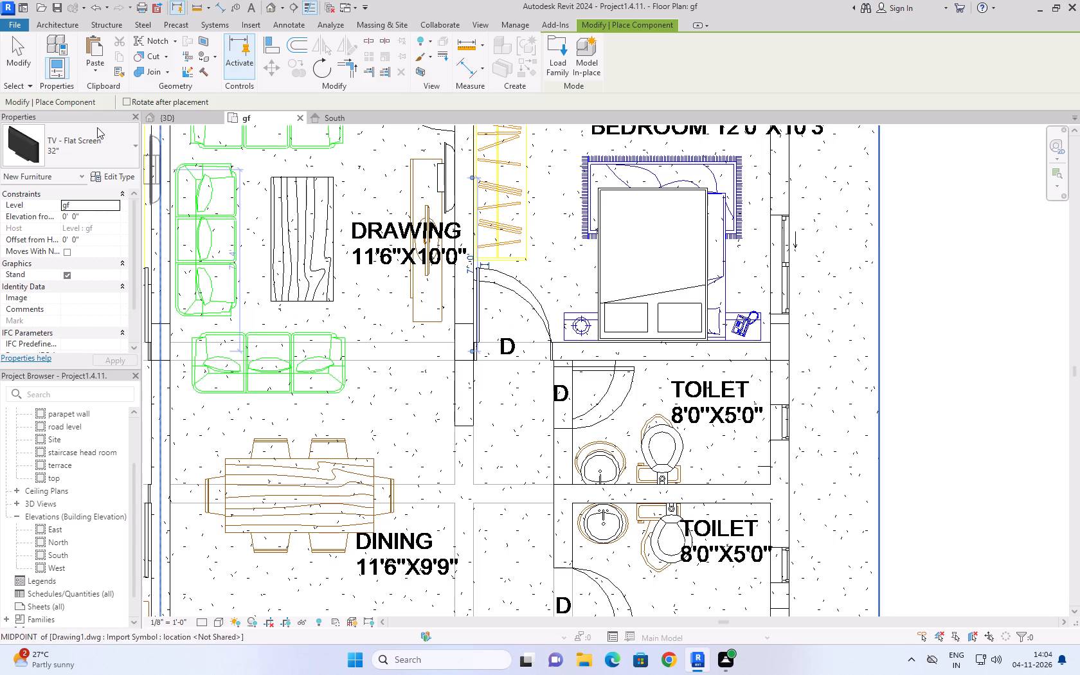
click(19, 50)
Nudge the flat screen TV down along the drawing room wall until it is centred on the drawn TV unit.
click(449, 196)
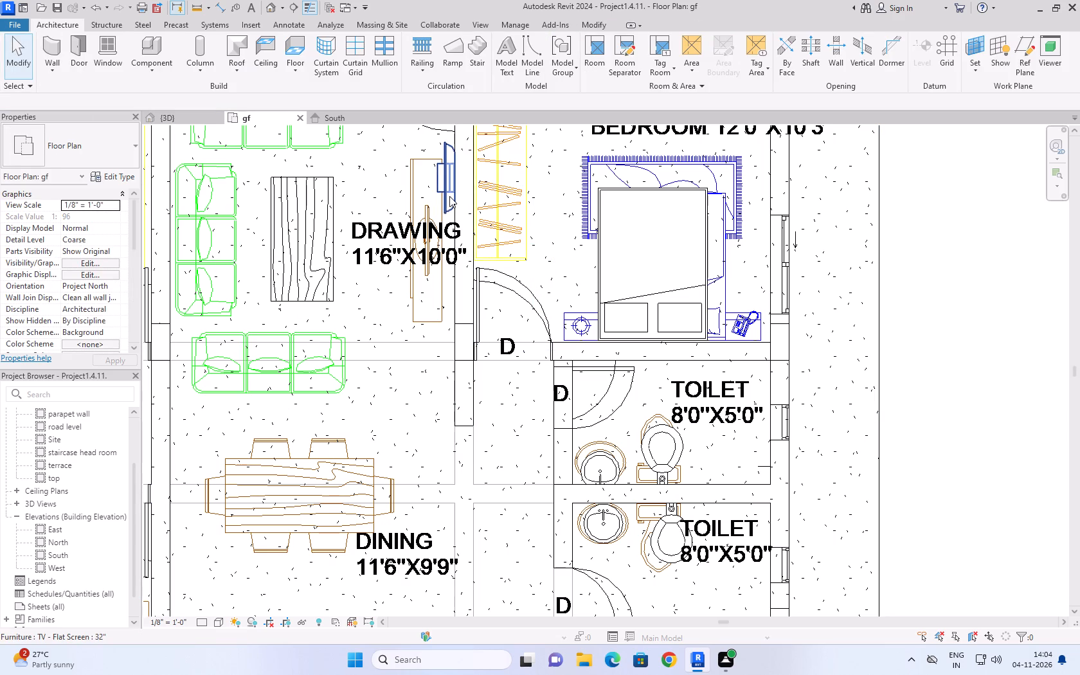
key(Down)
key(Down)
key(Down)
key(Down)
key(Down)
key(Down)
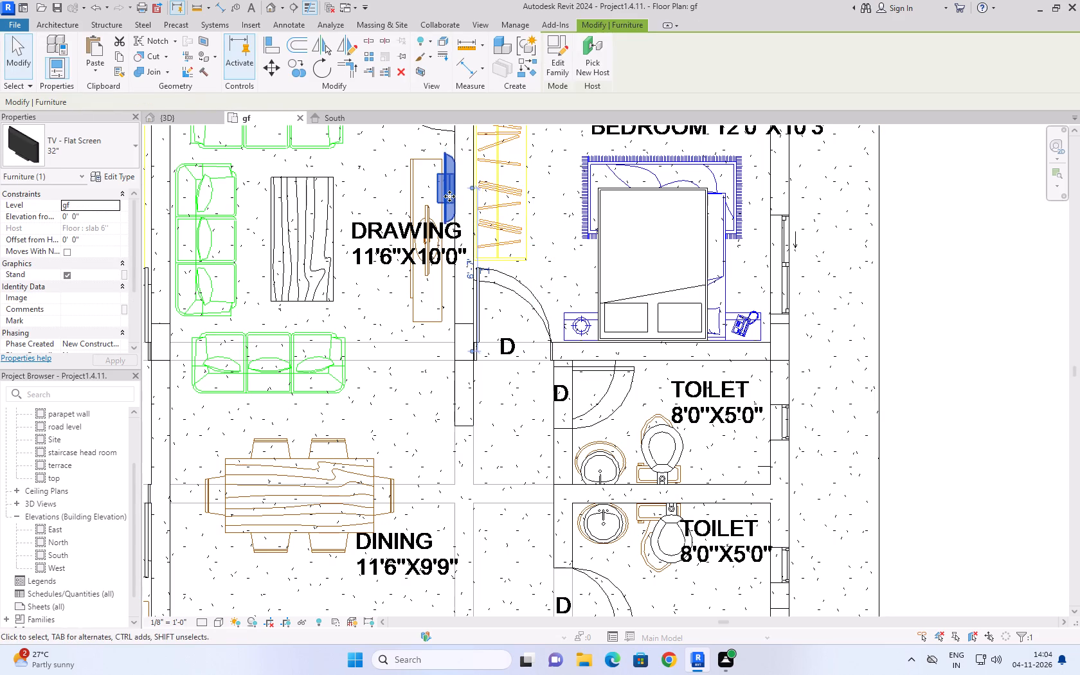
key(Down)
key(Down)
key(Down)
key(Down)
key(Down)
key(Down)
key(Down)
key(Down)
key(Down)
key(Down)
key(Down)
key(Down)
key(Down)
key(Down)
key(Down)
key(Down)
key(Down)
key(Down)
key(Down)
key(Down)
key(Down)
key(Down)
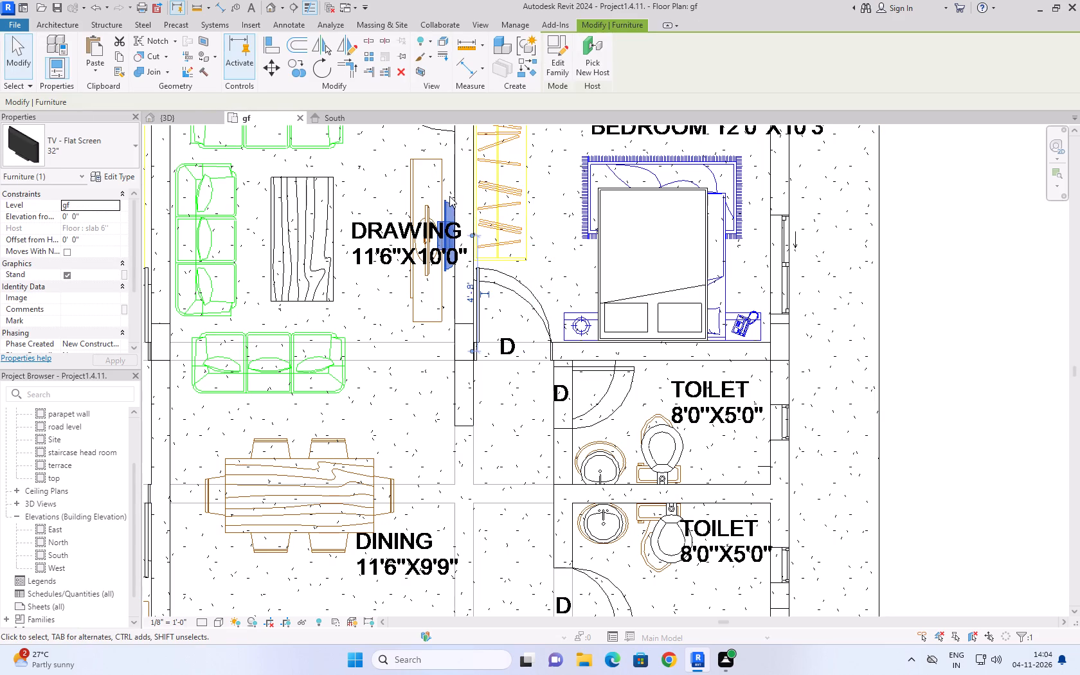
key(Down)
key(Down)
key(Down)
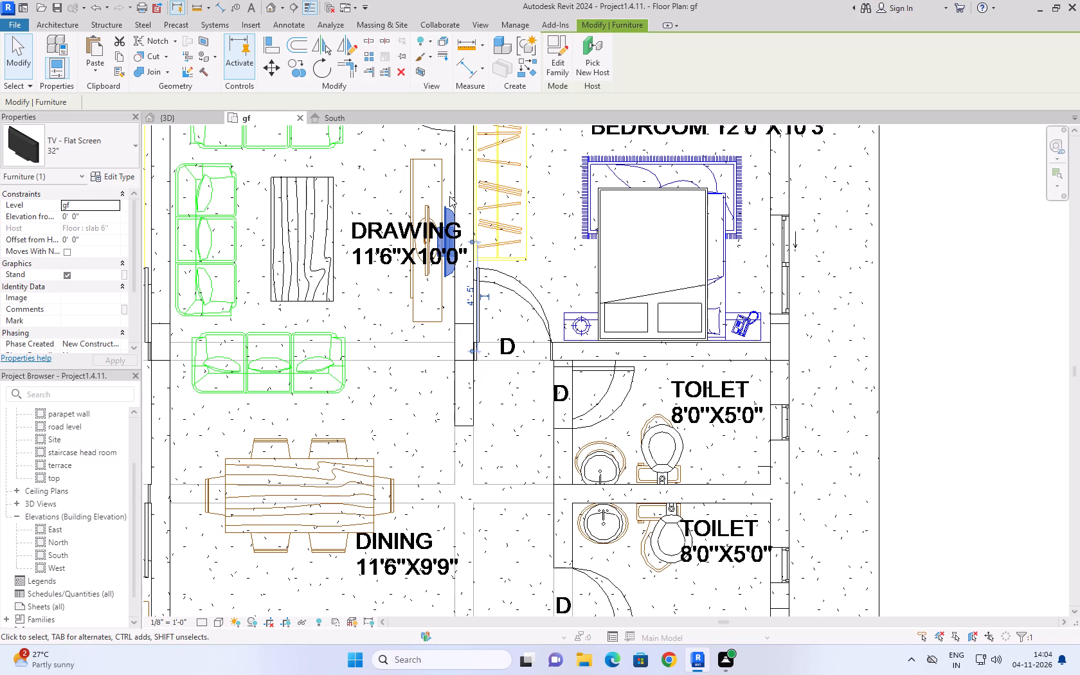
click(10, 51)
Preview the couch and sofa families in the Seating folder and load the Sofa family for placement.
click(166, 73)
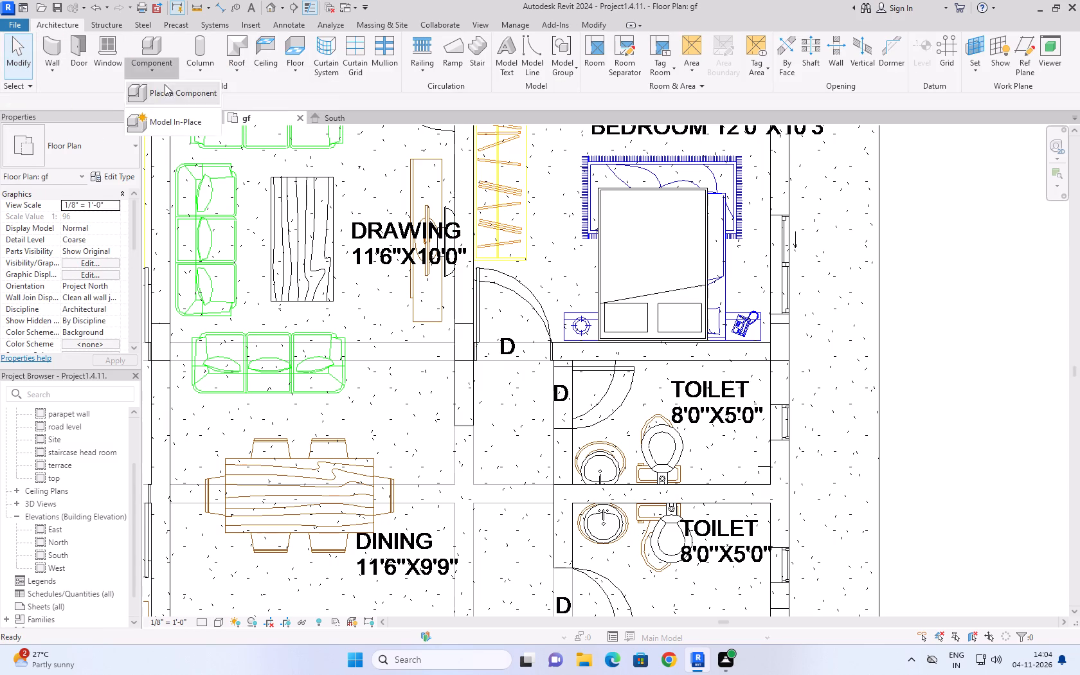
click(165, 86)
click(557, 49)
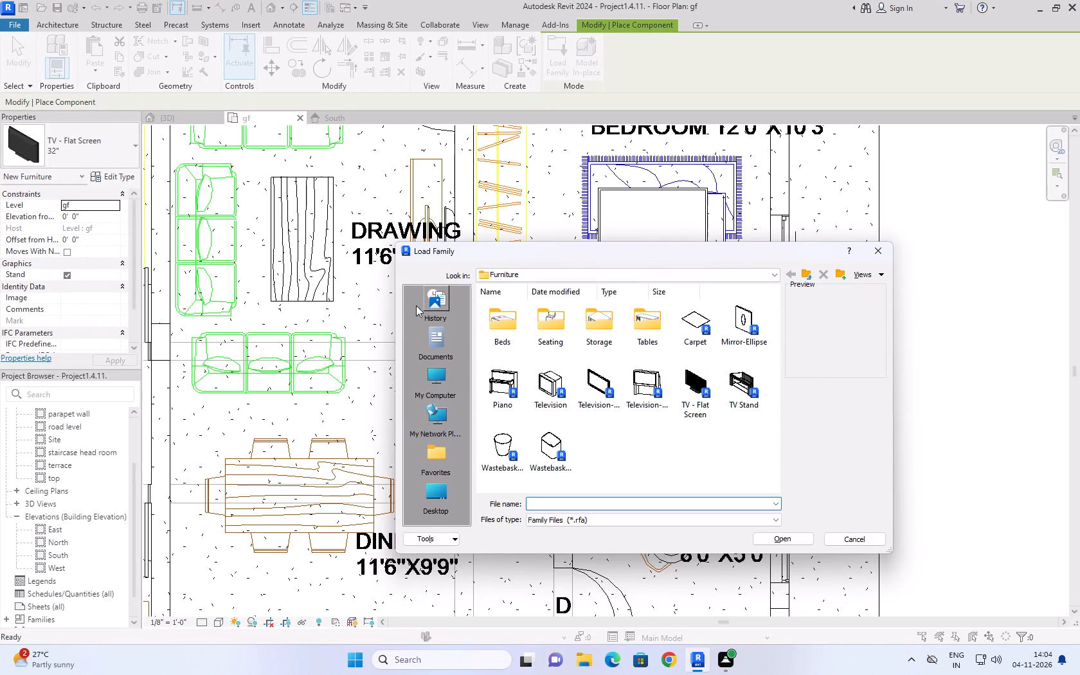
double_click(559, 316)
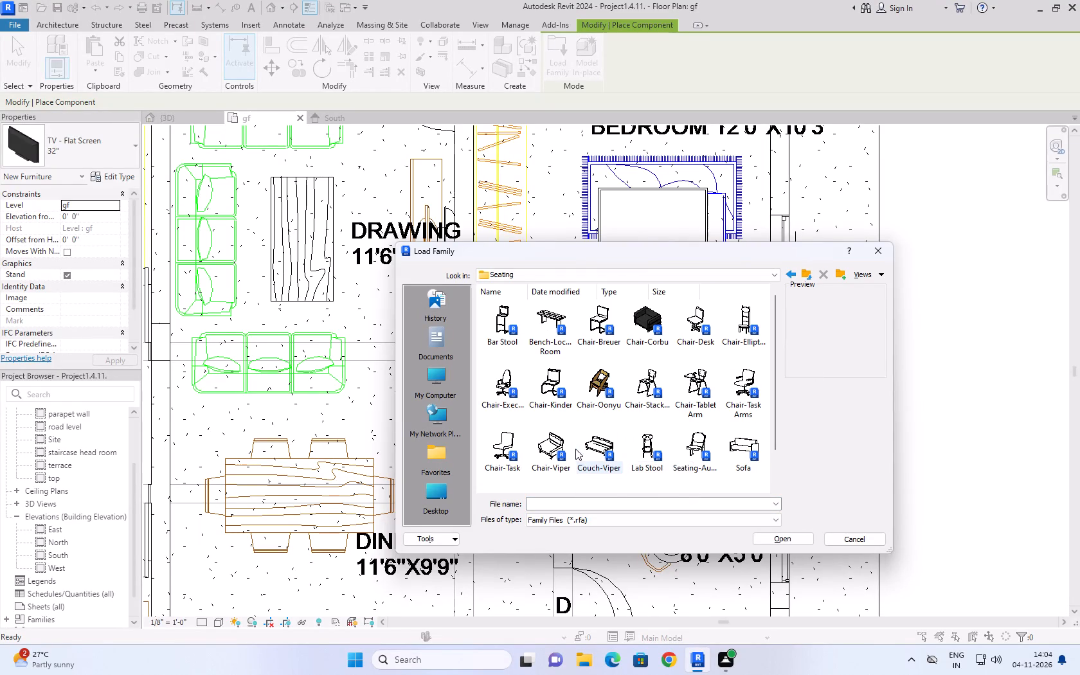
click(751, 440)
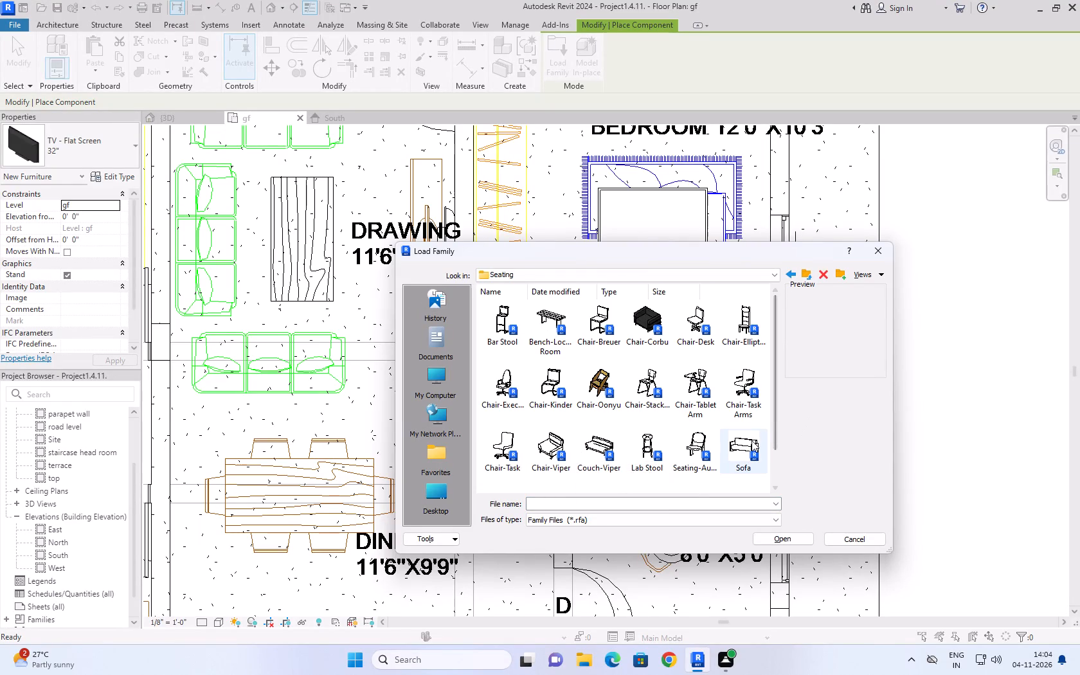
click(607, 444)
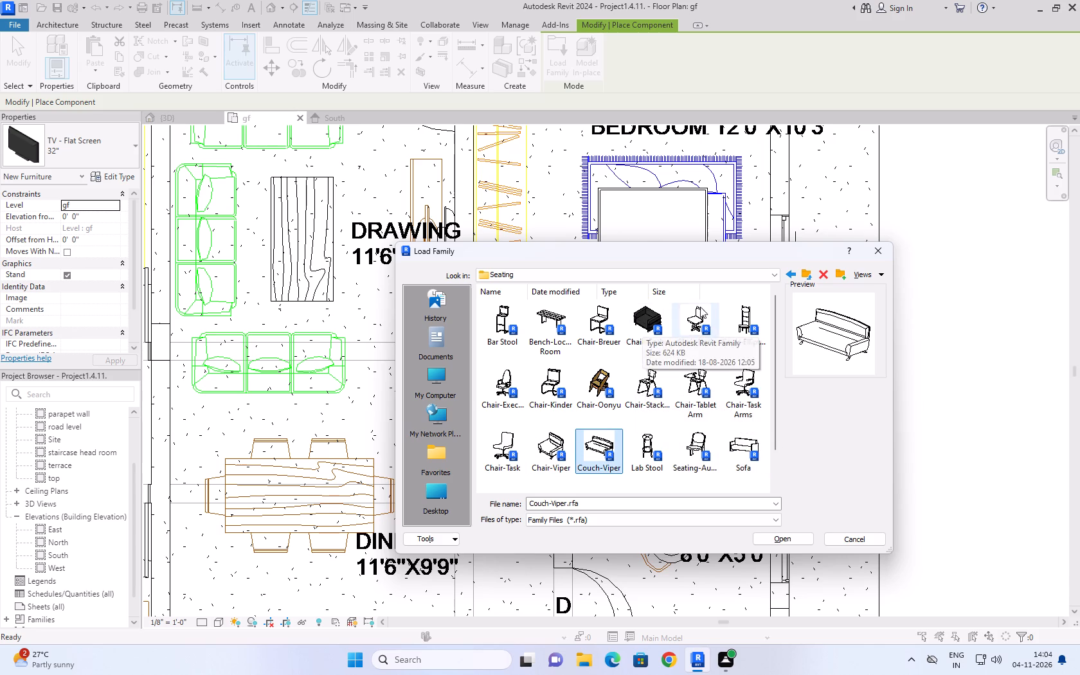
scroll(541, 351, up, 4)
scroll(543, 352, down, 10)
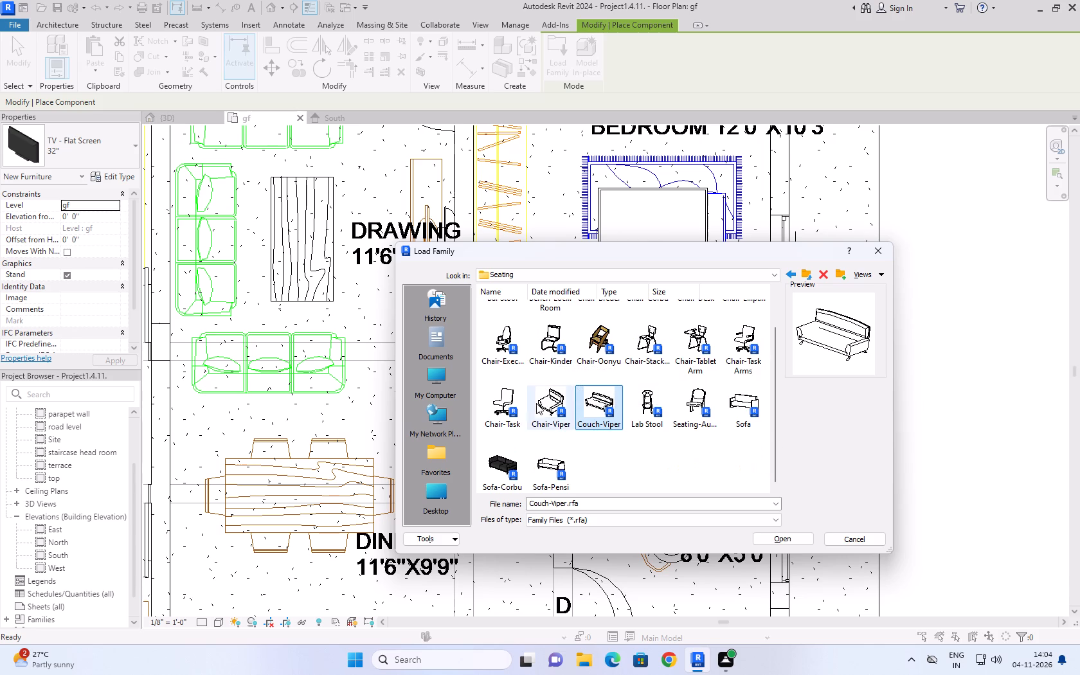
click(541, 474)
click(552, 462)
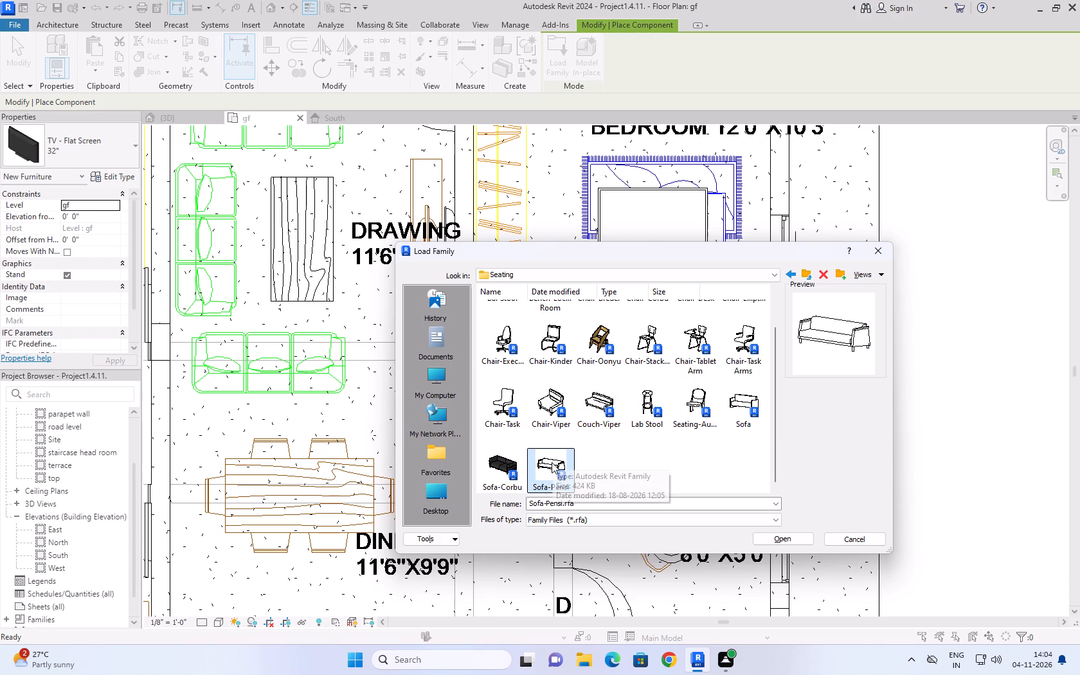
click(742, 401)
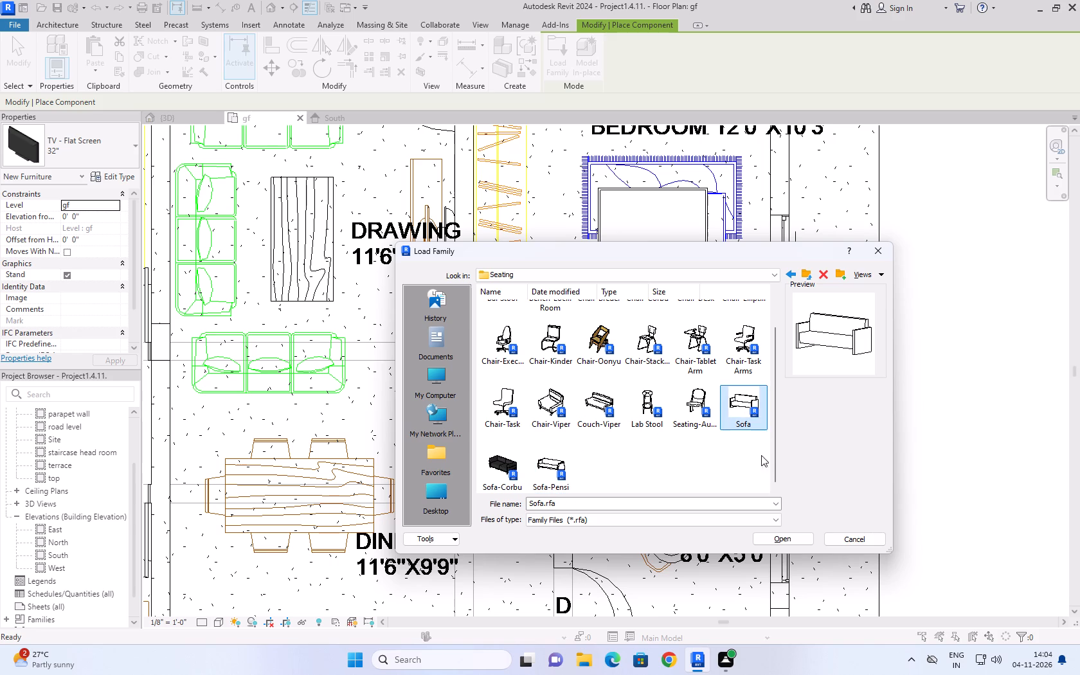
click(780, 536)
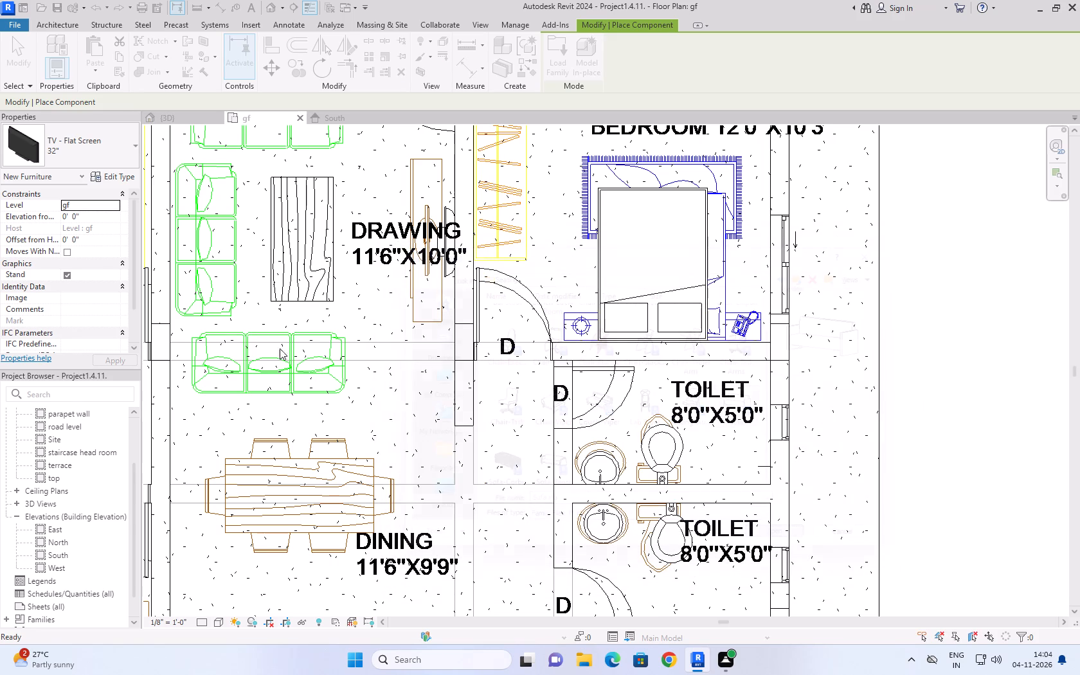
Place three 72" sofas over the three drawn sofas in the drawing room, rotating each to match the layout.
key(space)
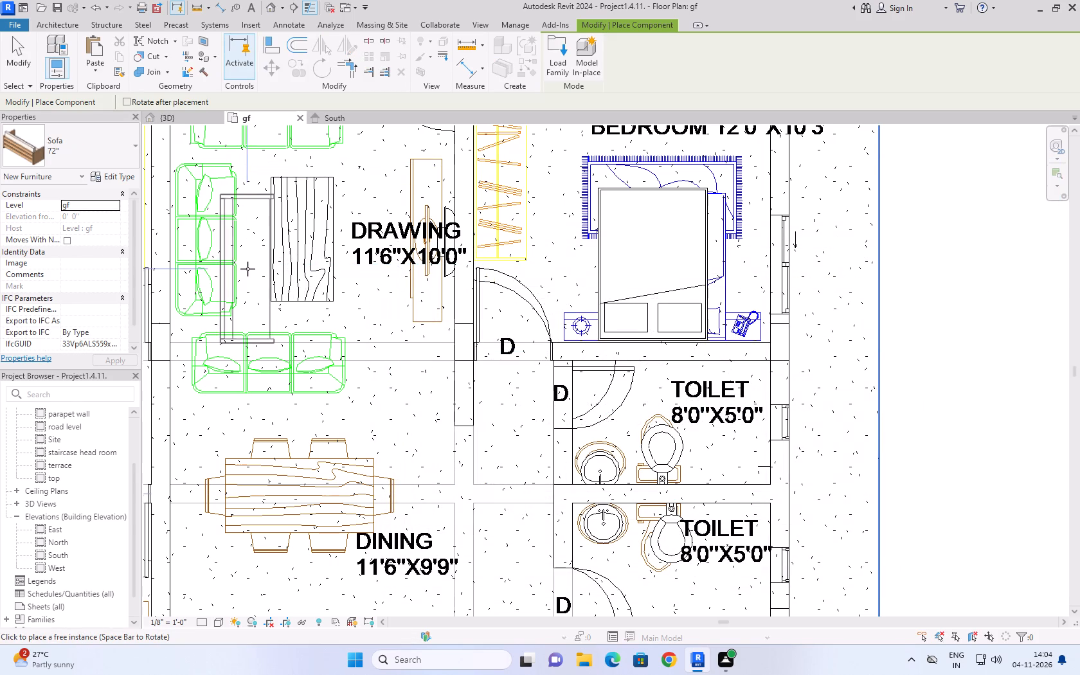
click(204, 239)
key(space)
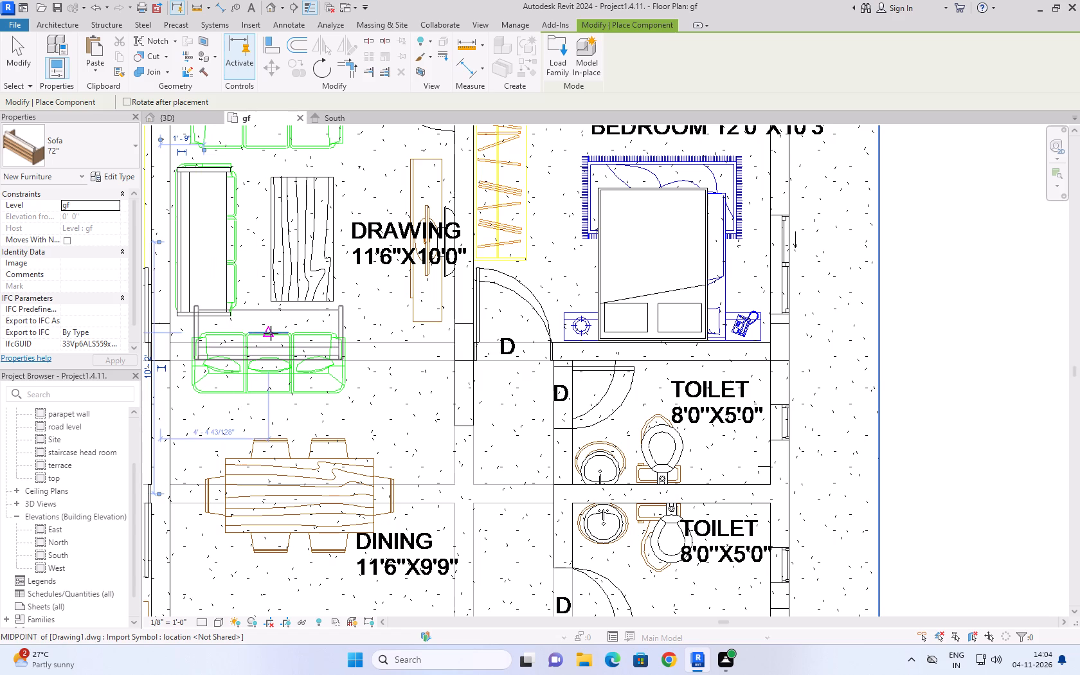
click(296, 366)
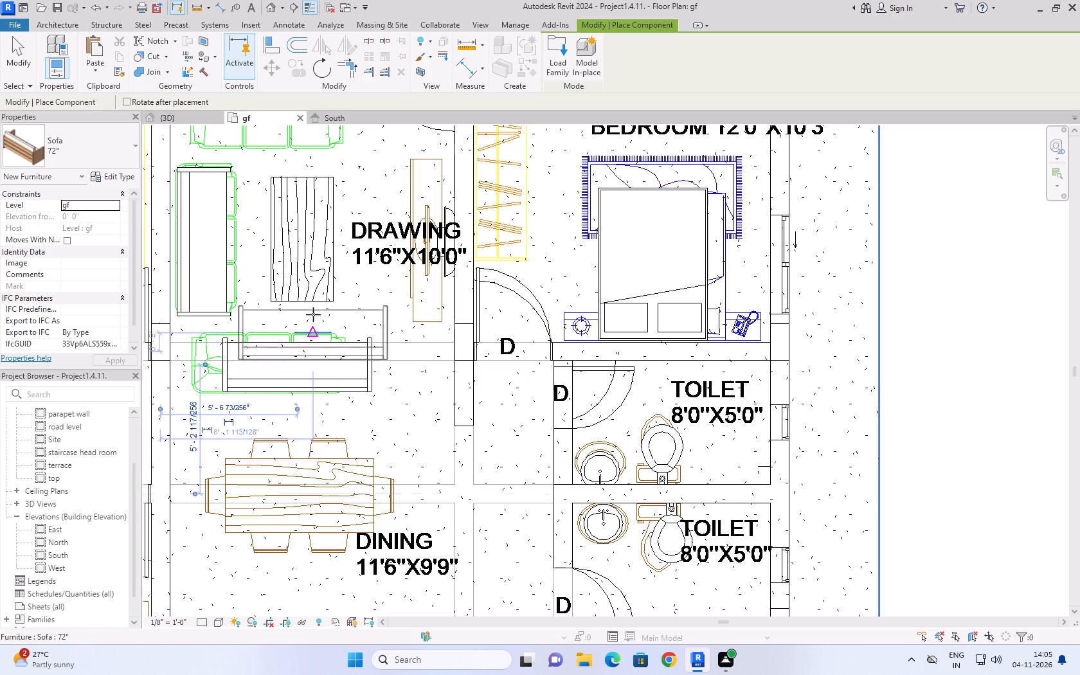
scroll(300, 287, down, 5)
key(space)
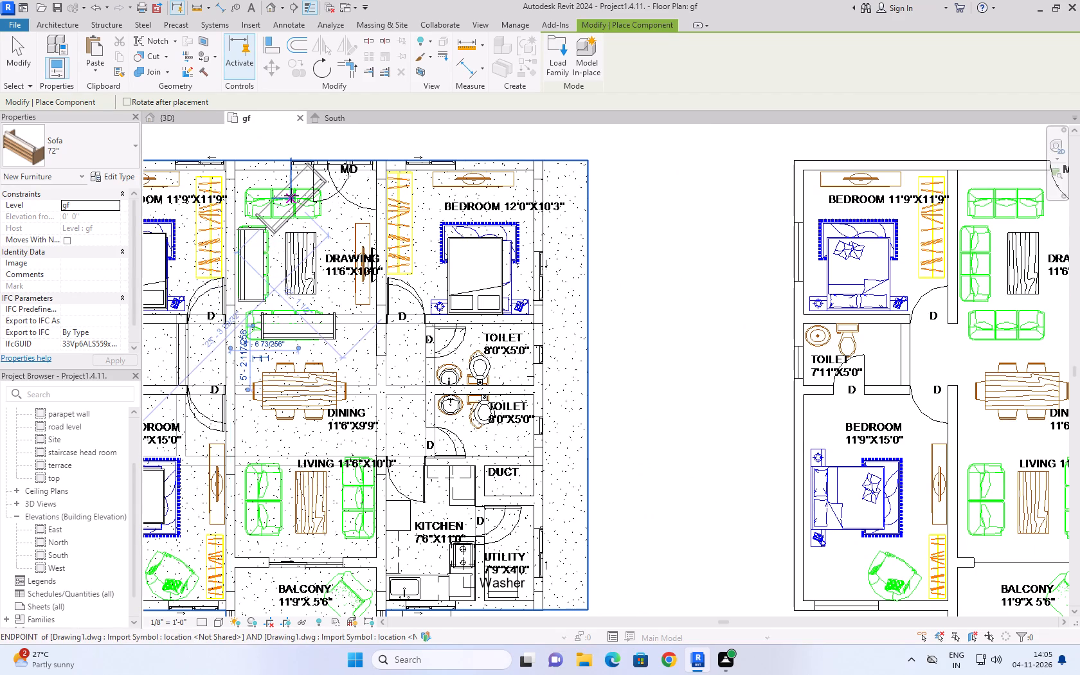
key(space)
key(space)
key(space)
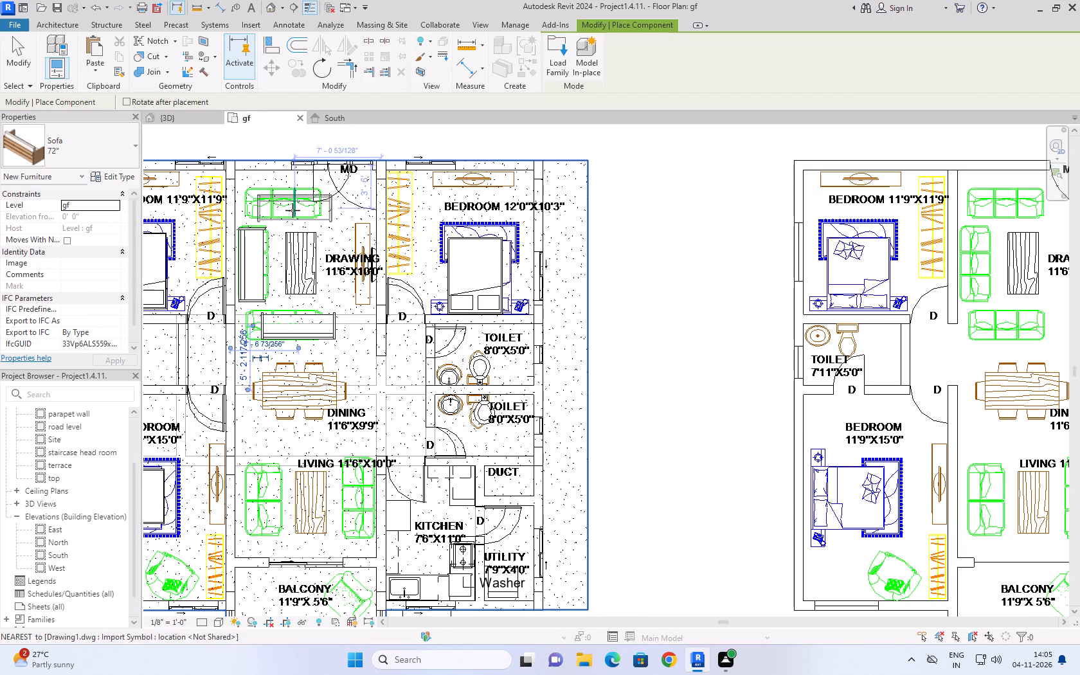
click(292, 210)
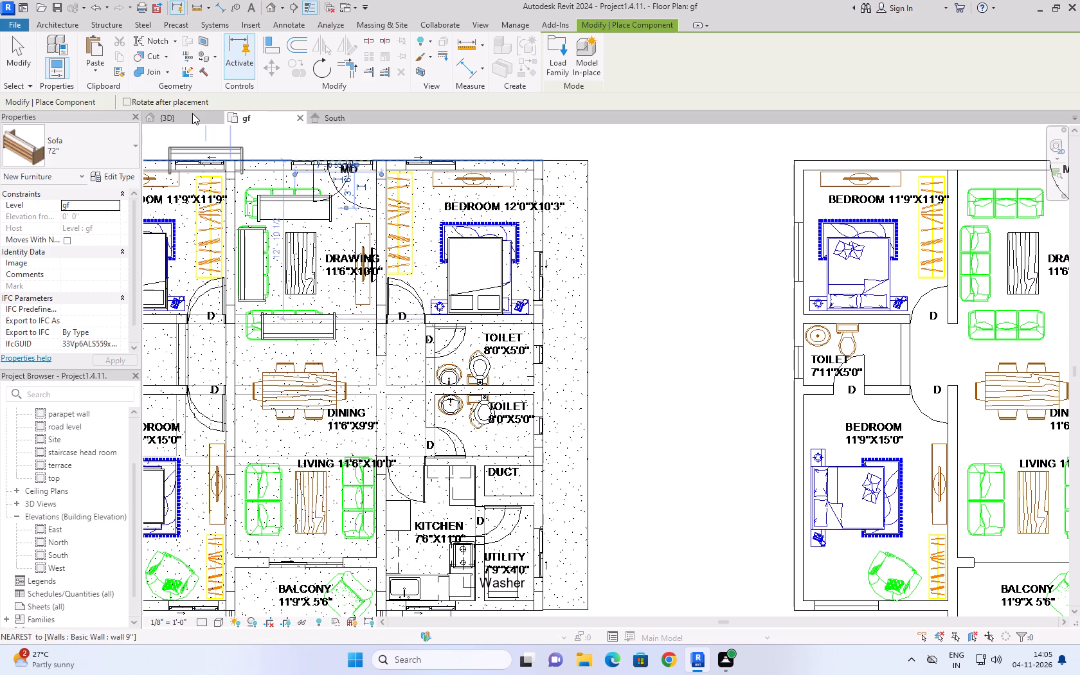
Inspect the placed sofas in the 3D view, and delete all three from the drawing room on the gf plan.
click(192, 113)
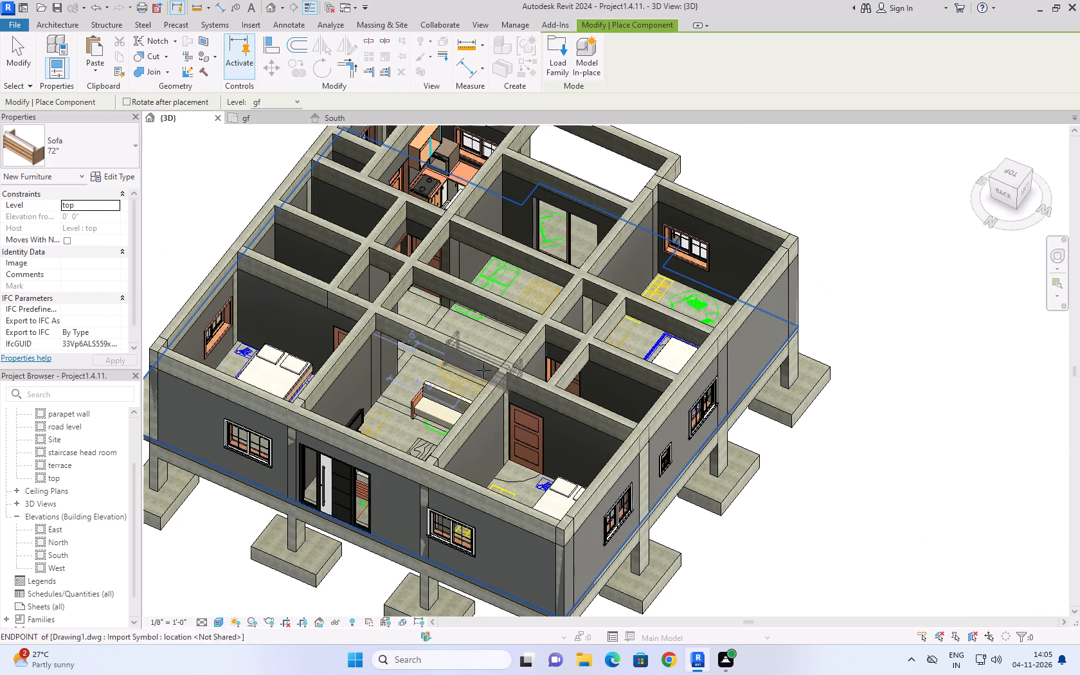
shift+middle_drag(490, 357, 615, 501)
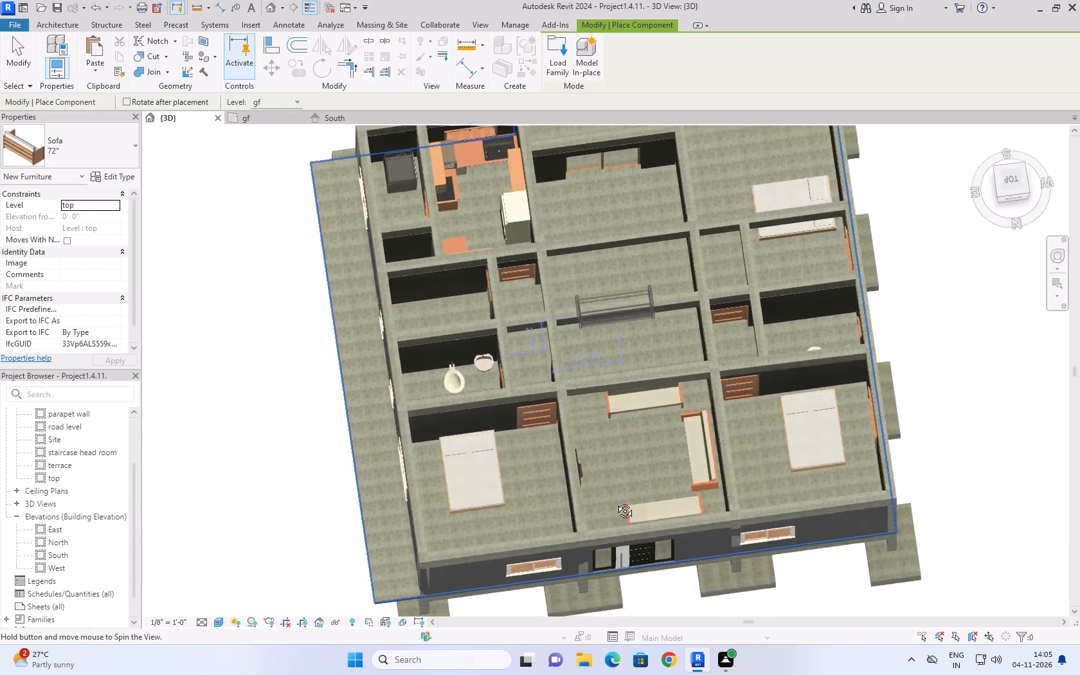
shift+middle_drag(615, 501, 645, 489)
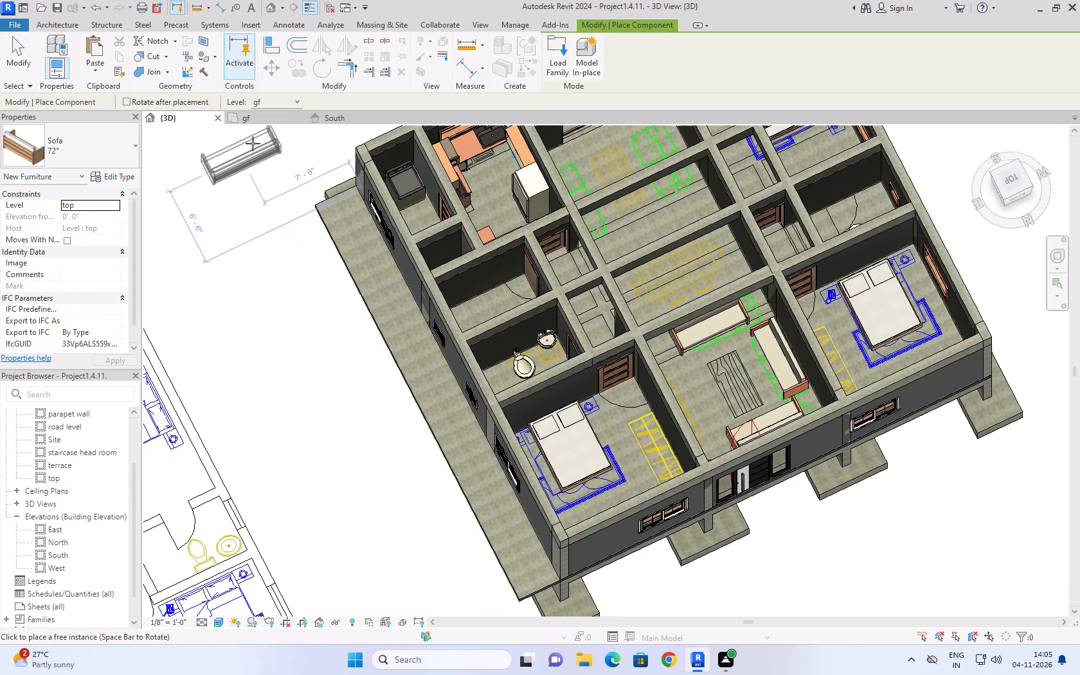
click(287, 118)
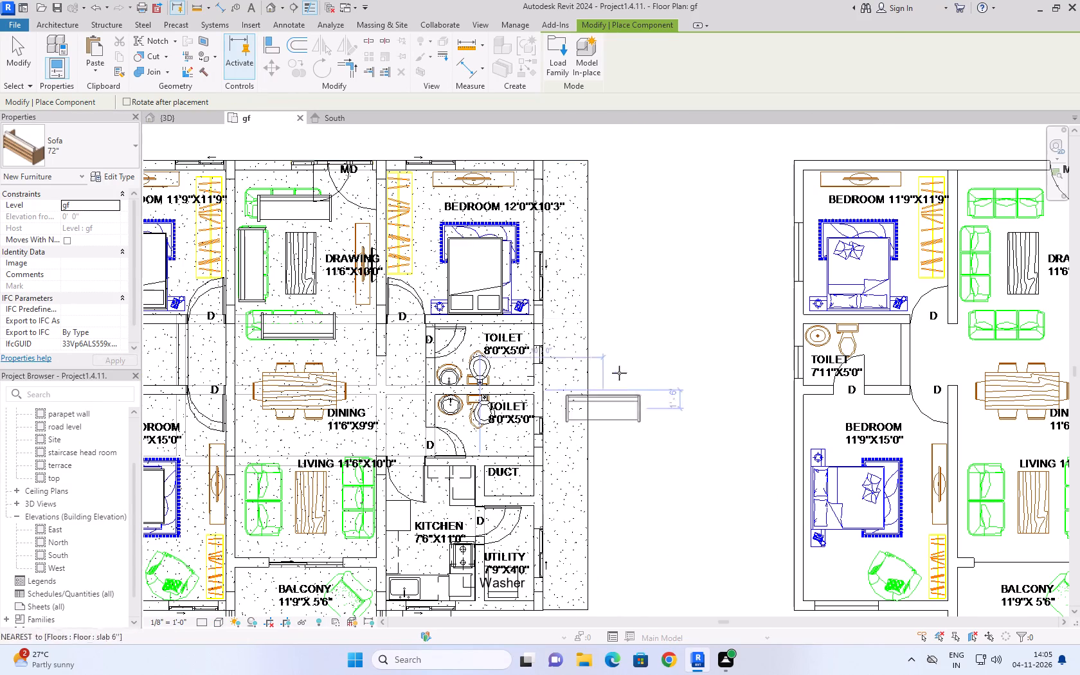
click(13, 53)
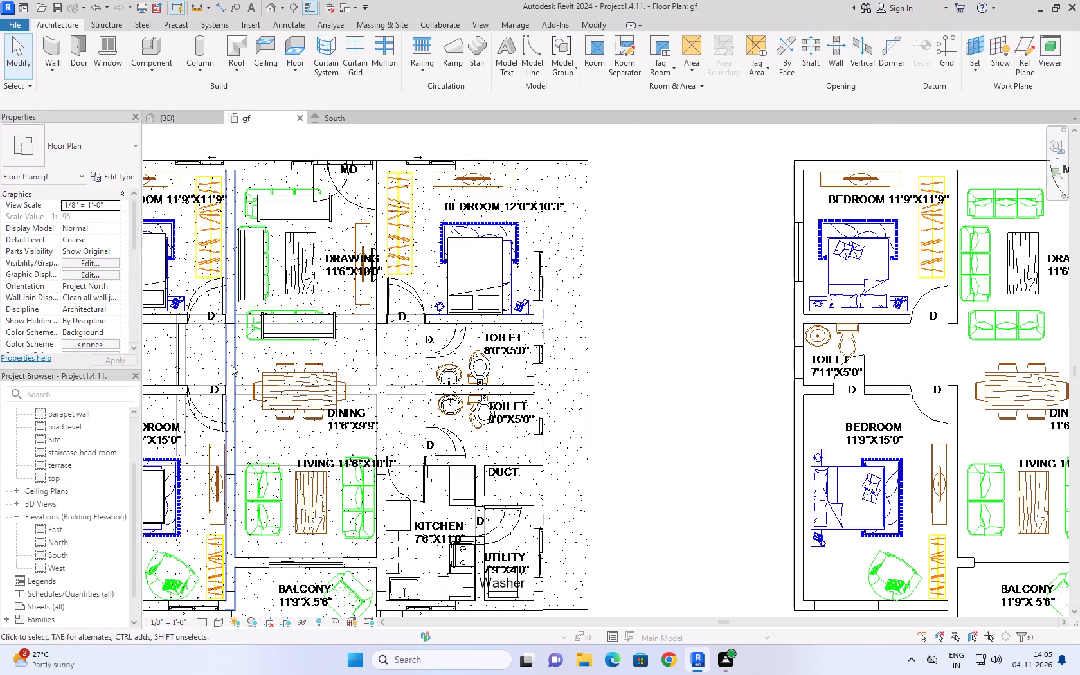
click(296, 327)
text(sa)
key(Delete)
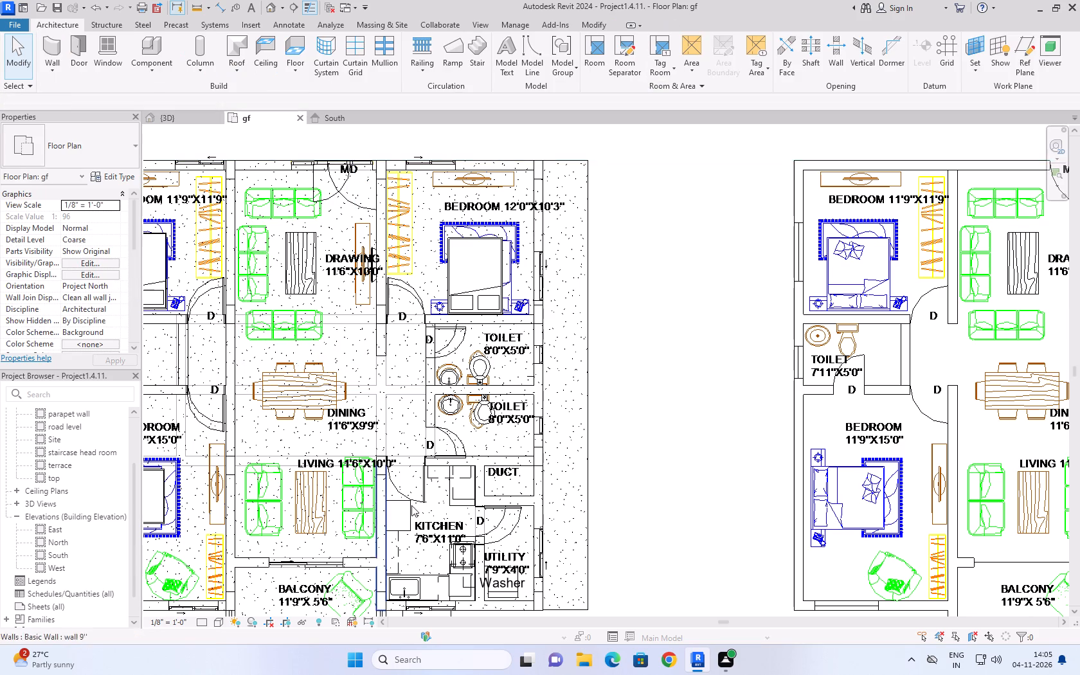
Load the Sofa-Corbu family from the Seating folder for placement on the gf plan.
click(143, 73)
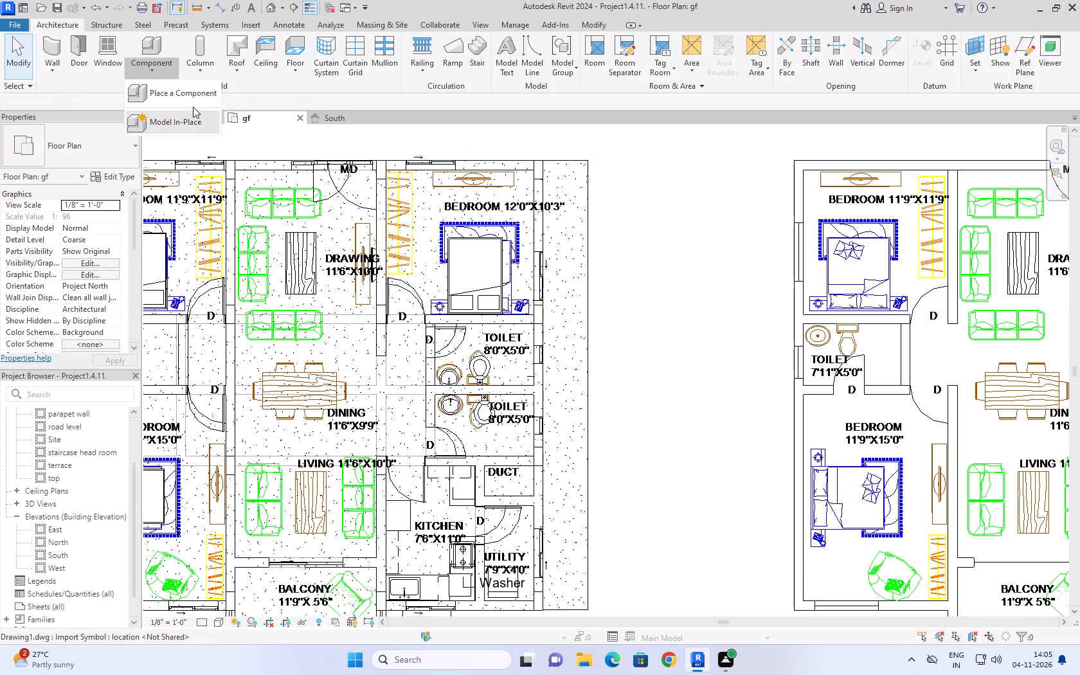
click(191, 91)
click(553, 60)
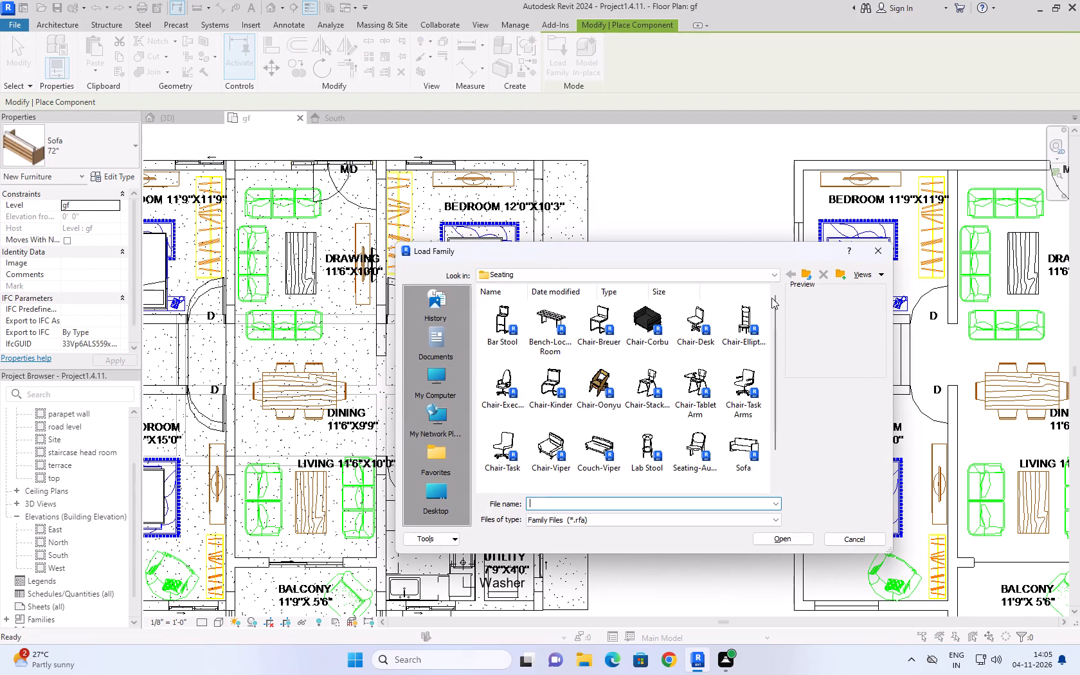
scroll(706, 416, down, 5)
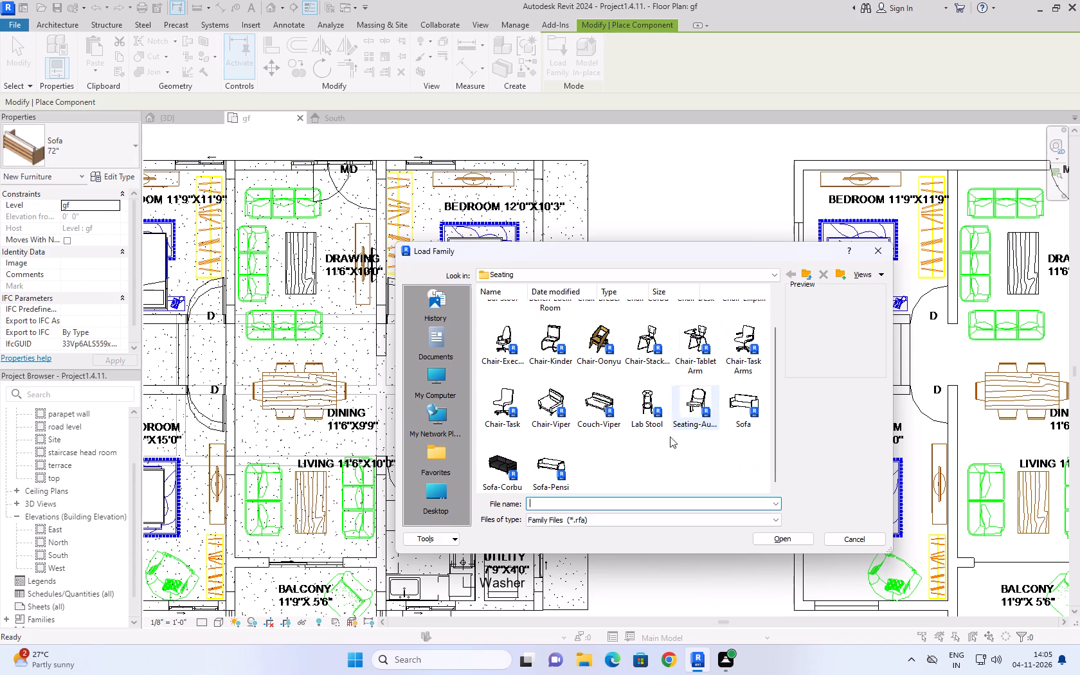
click(492, 463)
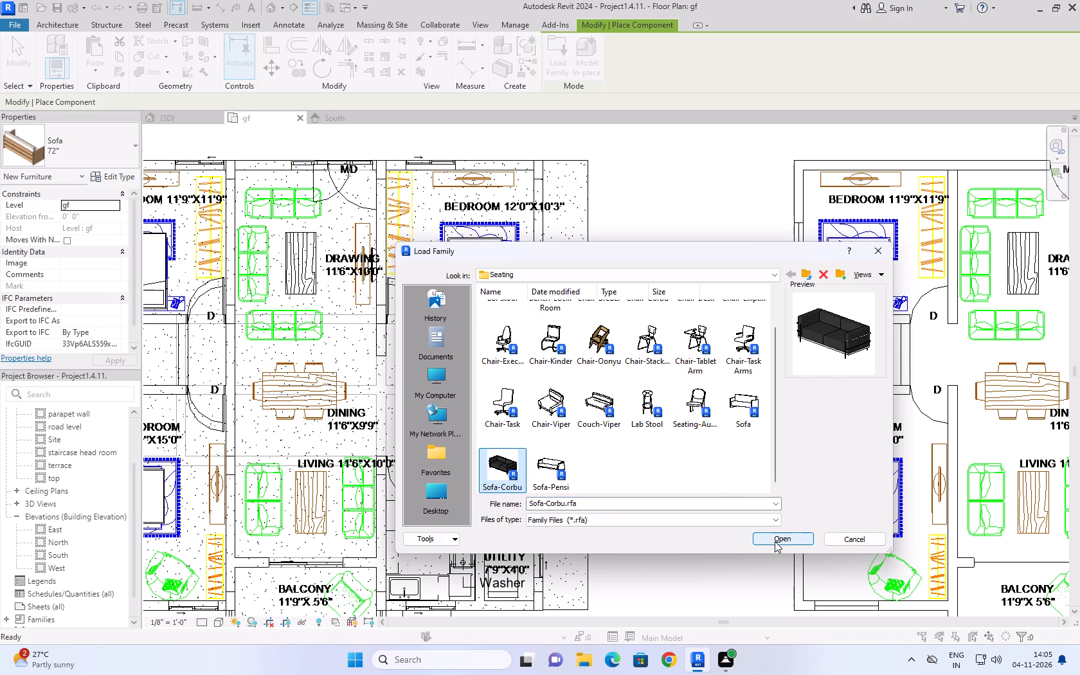
click(779, 538)
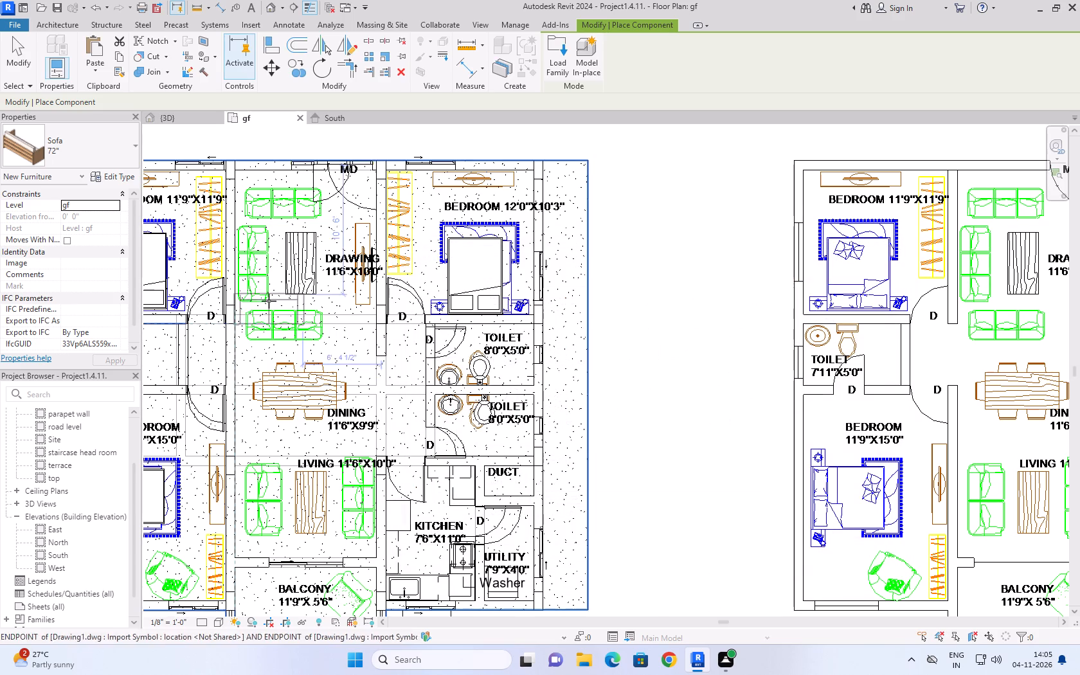
Place three Sofa-Corbu sofas over the three drawn sofas in the drawing room, rotating them to match the layout.
key(space)
key(space)
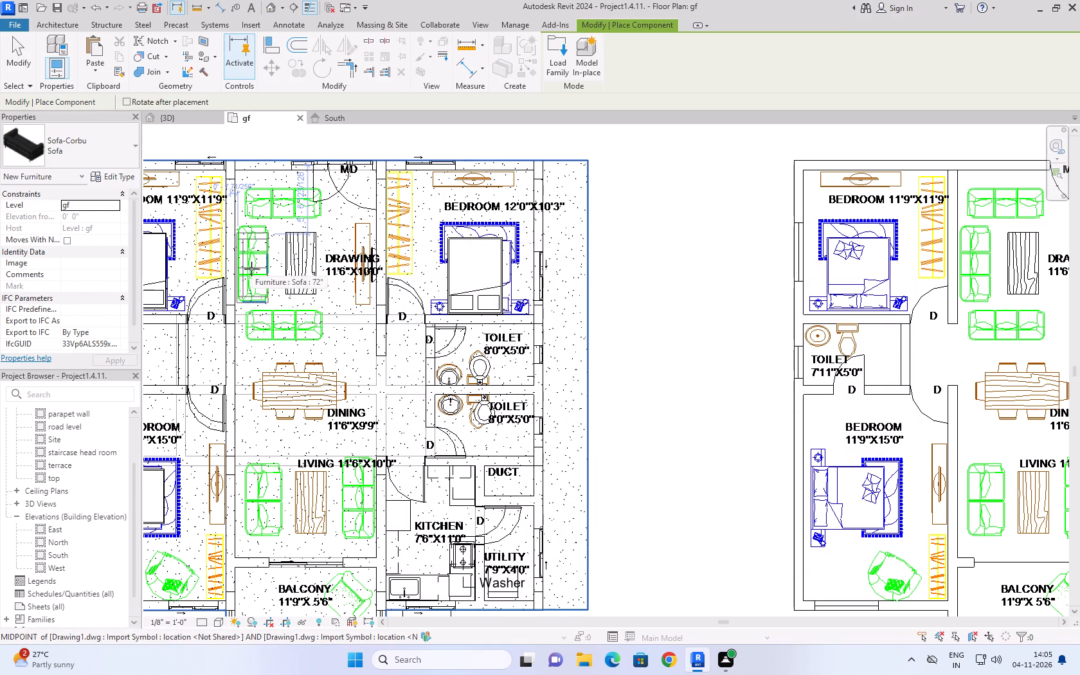
click(251, 269)
key(space)
key(space)
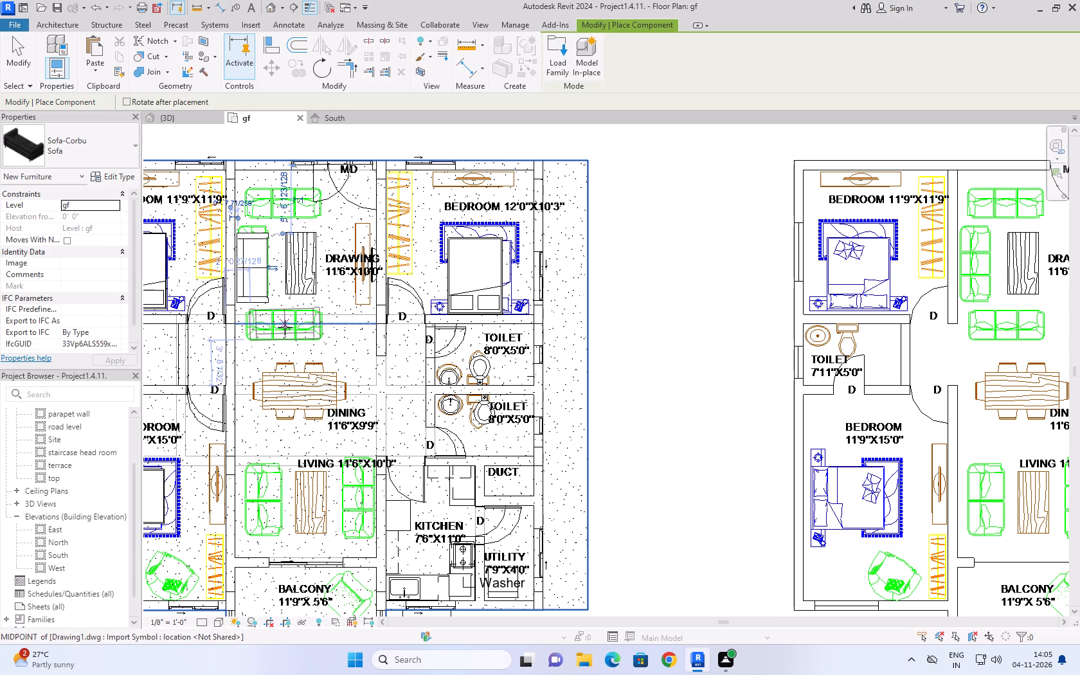
click(285, 327)
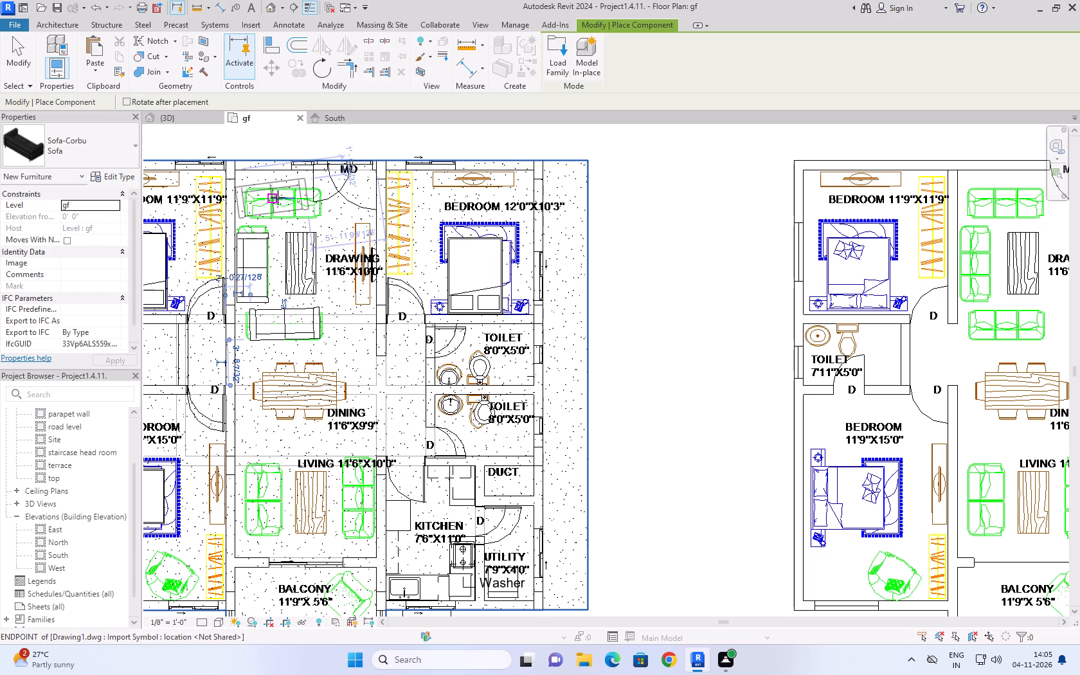
click(285, 201)
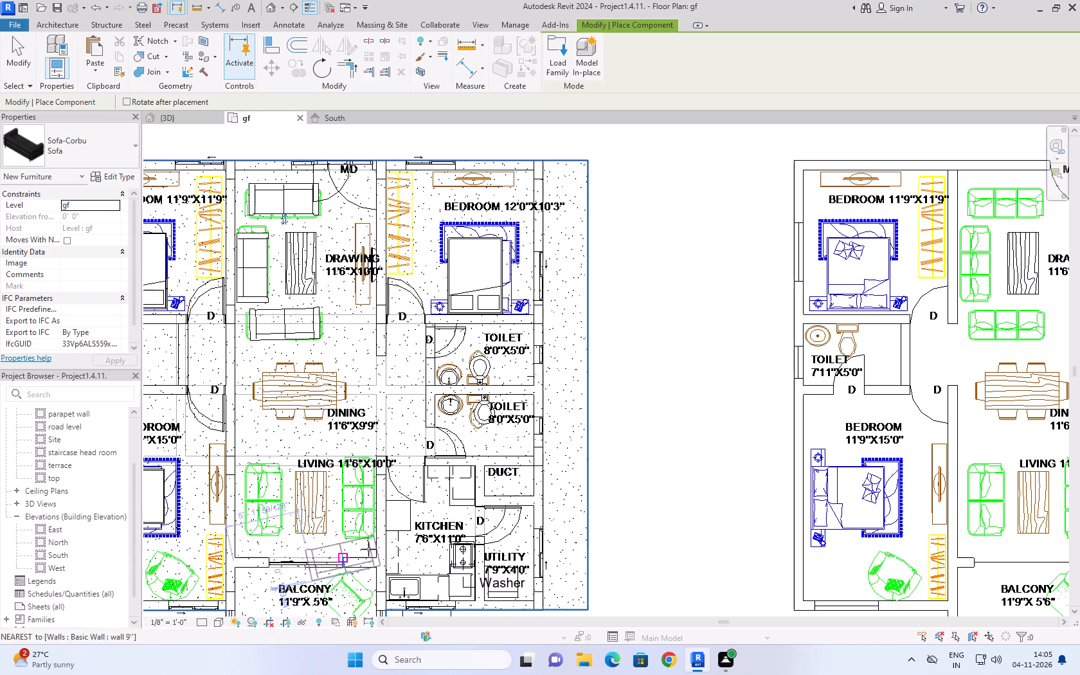
Place two Sofa-Corbu sofas over the two drawn sofas in the living room, rotating each to match the layout.
key(space)
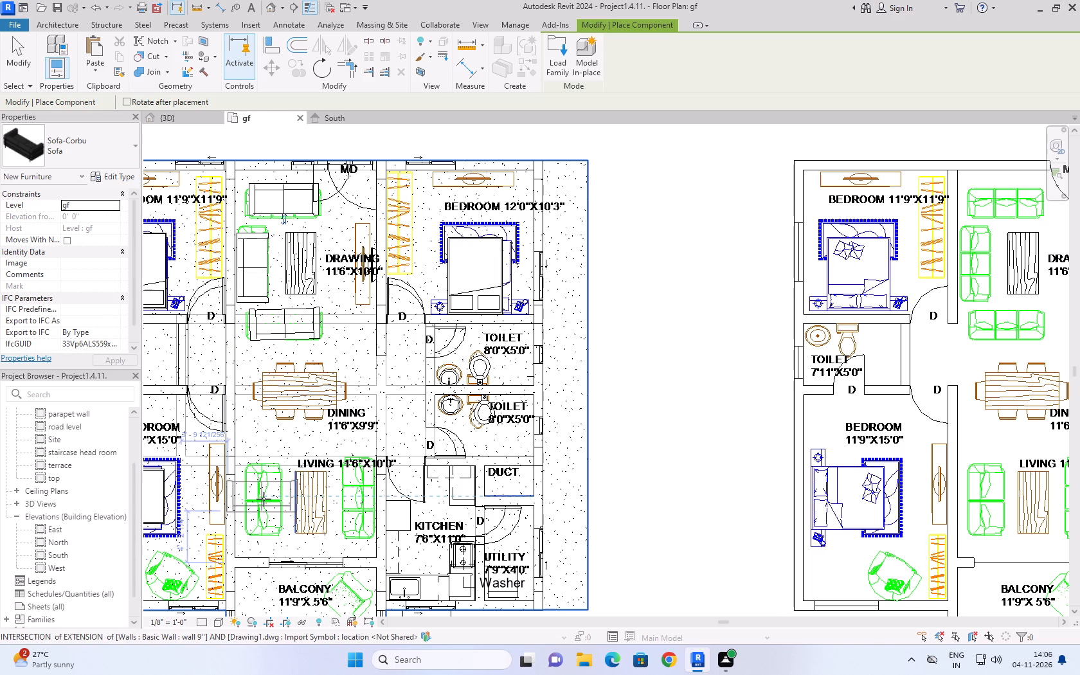
key(space)
key(space)
key(space)
key(space)
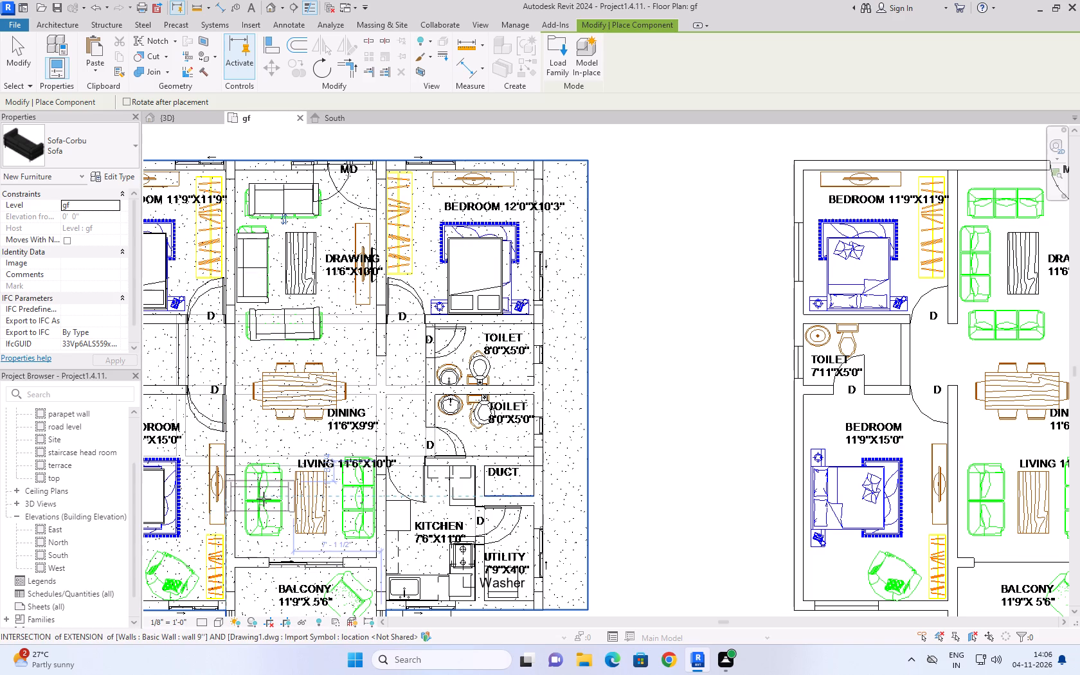
key(space)
key(space)
click(264, 499)
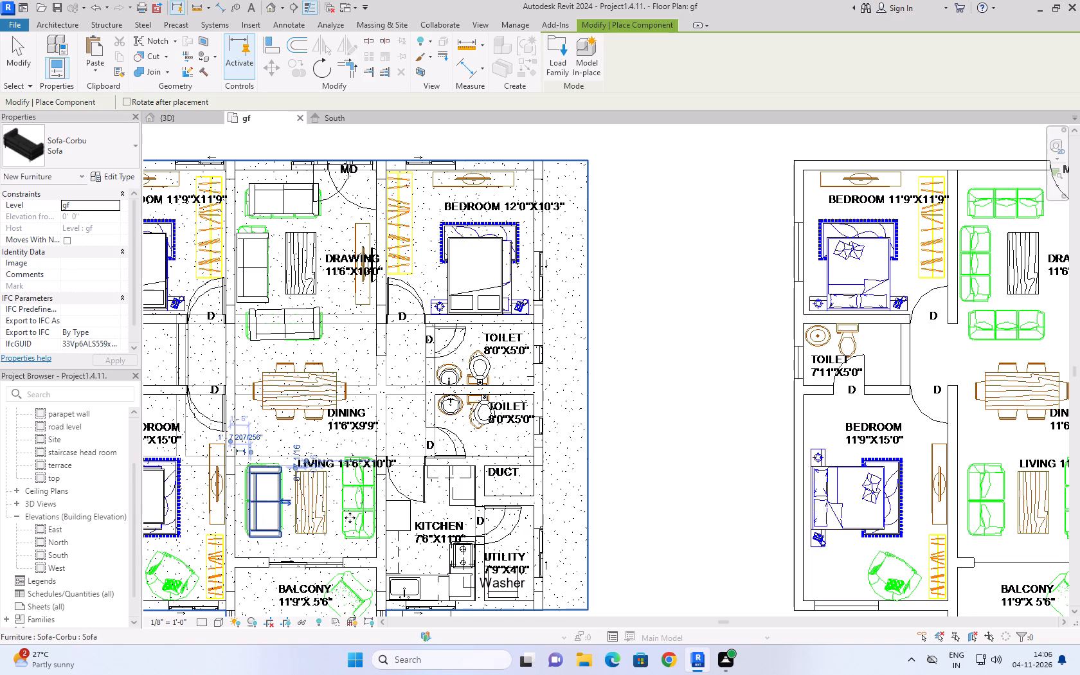
key(space)
key(space)
key(space)
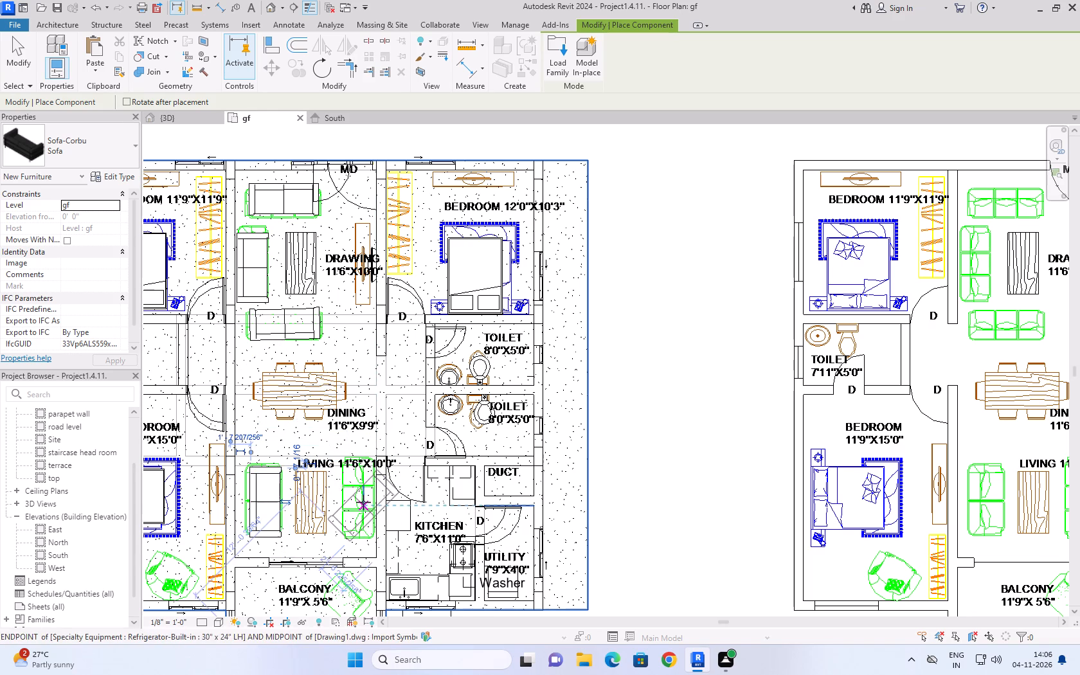
key(space)
click(361, 502)
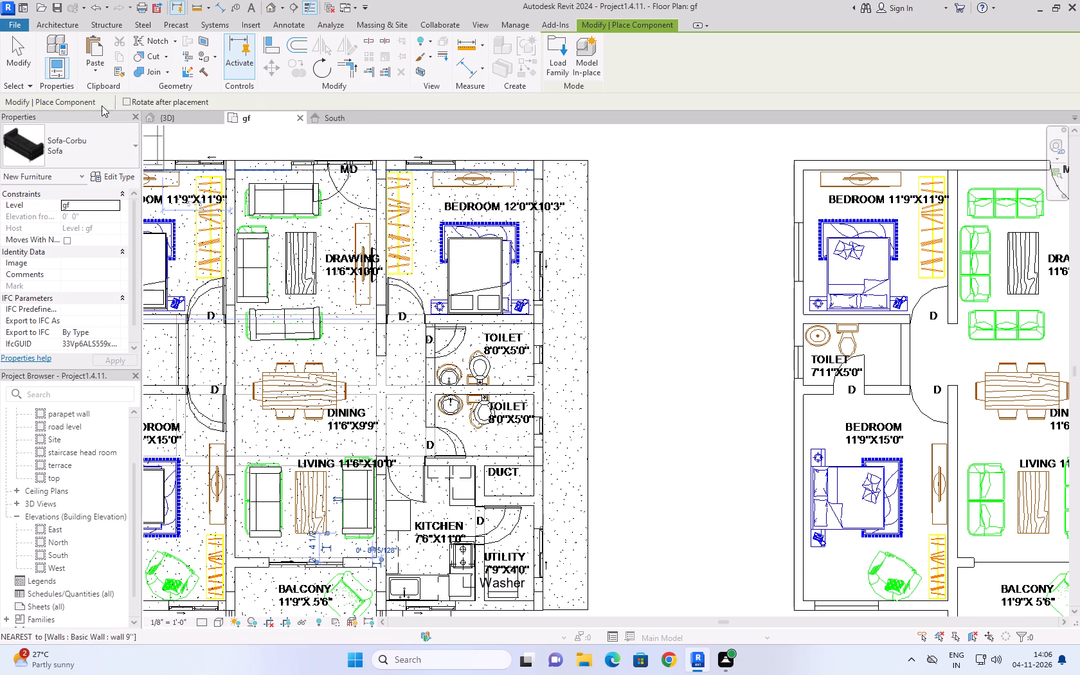
Inspect the placed sofas in the 3D view, end the placement, and return to the gf plan to review the furniture layout.
click(175, 114)
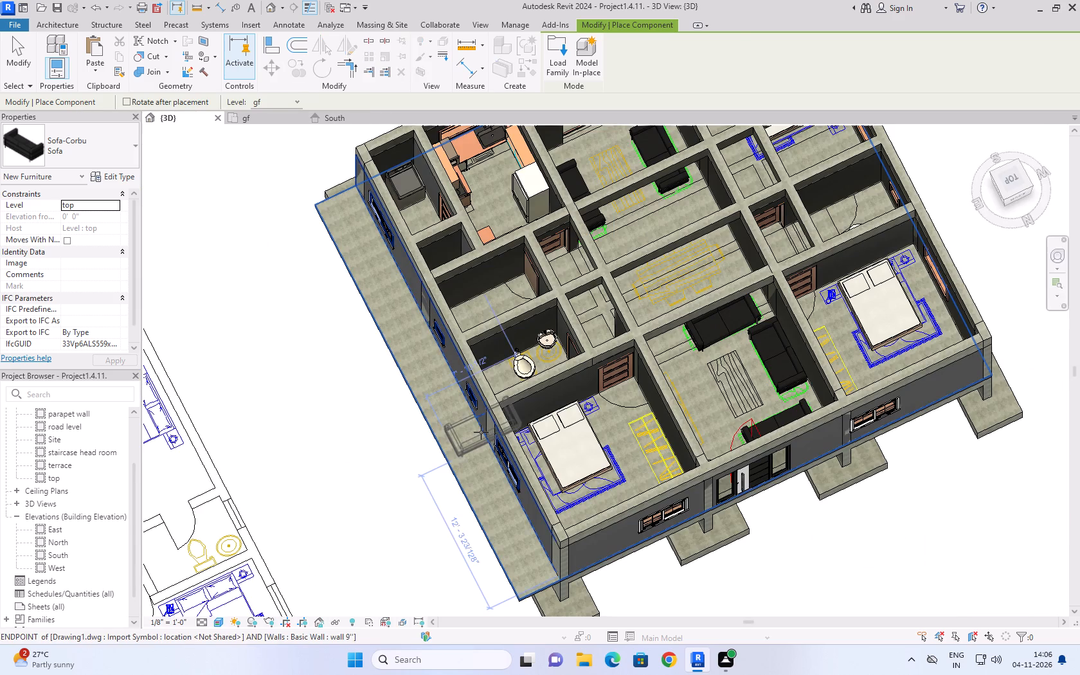
scroll(564, 397, down, 5)
scroll(591, 229, up, 2)
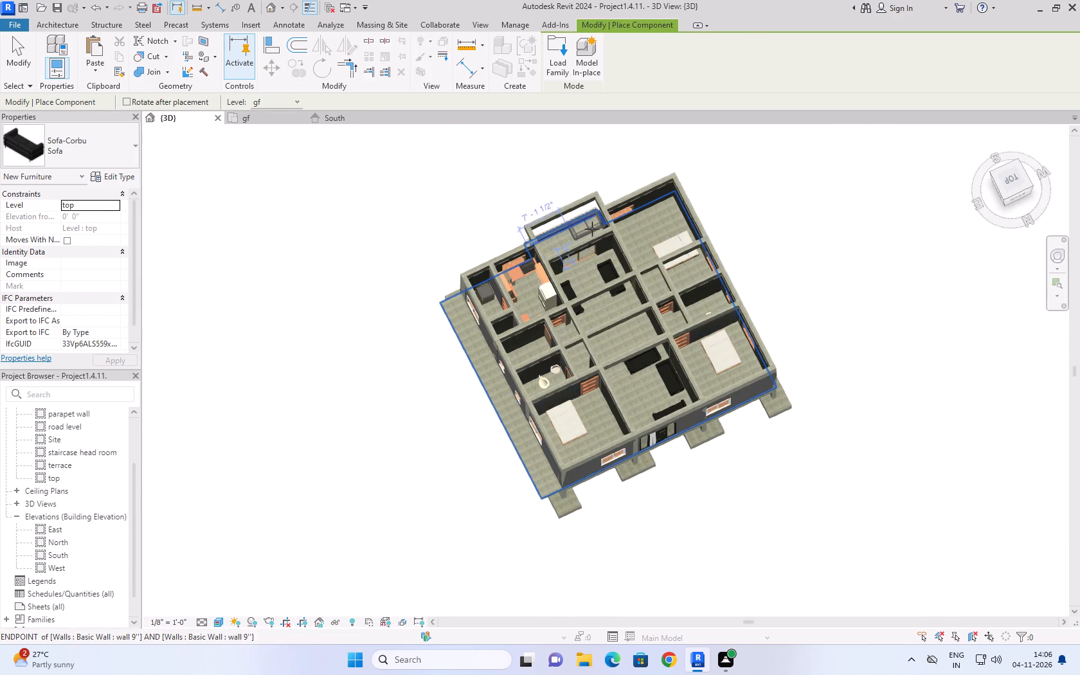
scroll(592, 229, up, 1)
scroll(697, 408, up, 2)
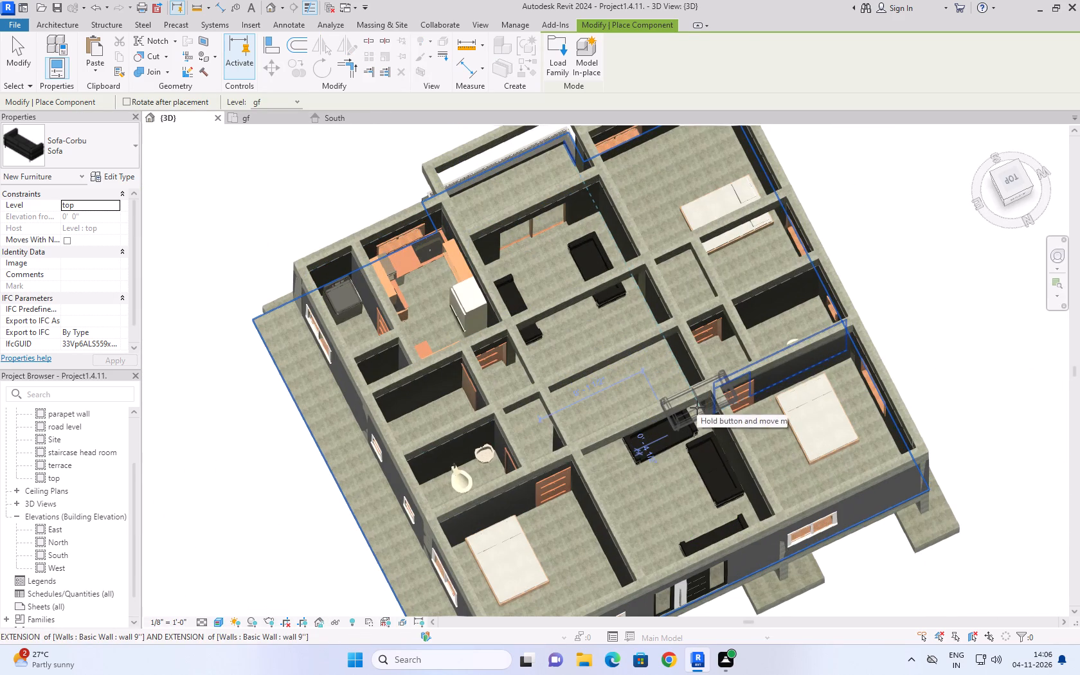
scroll(697, 408, up, 2)
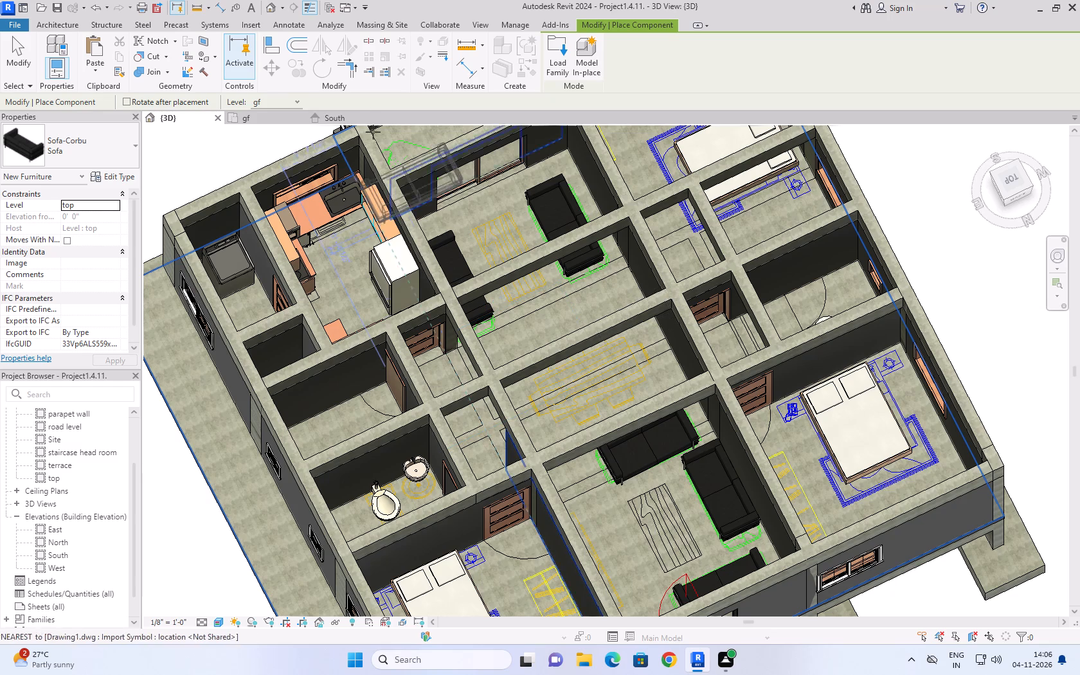
click(19, 50)
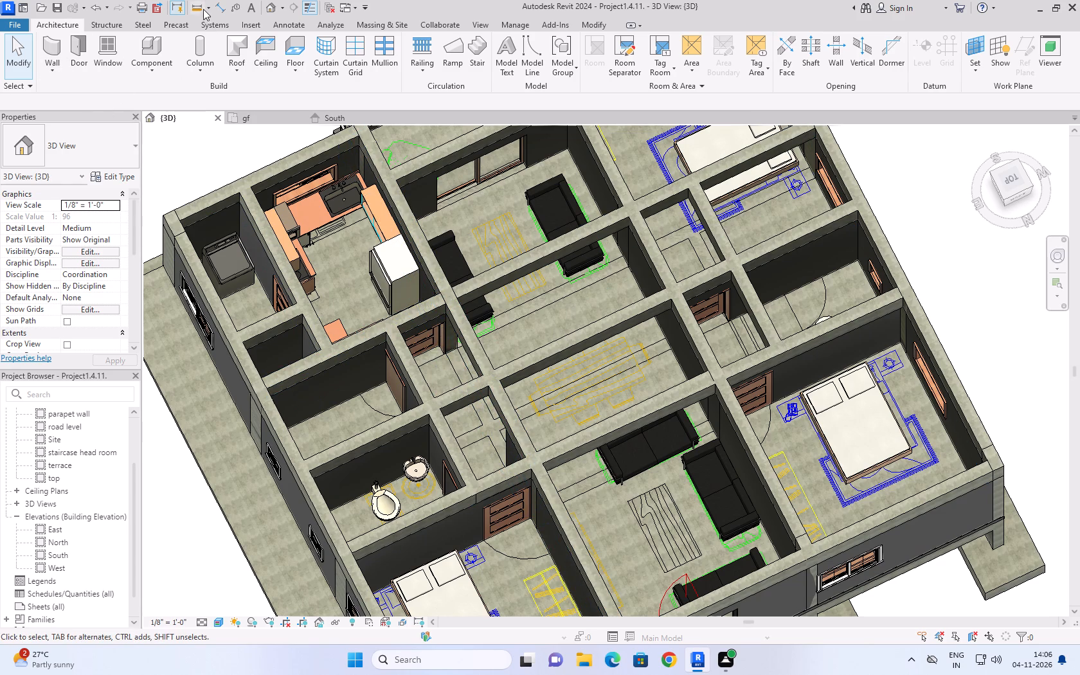
click(259, 118)
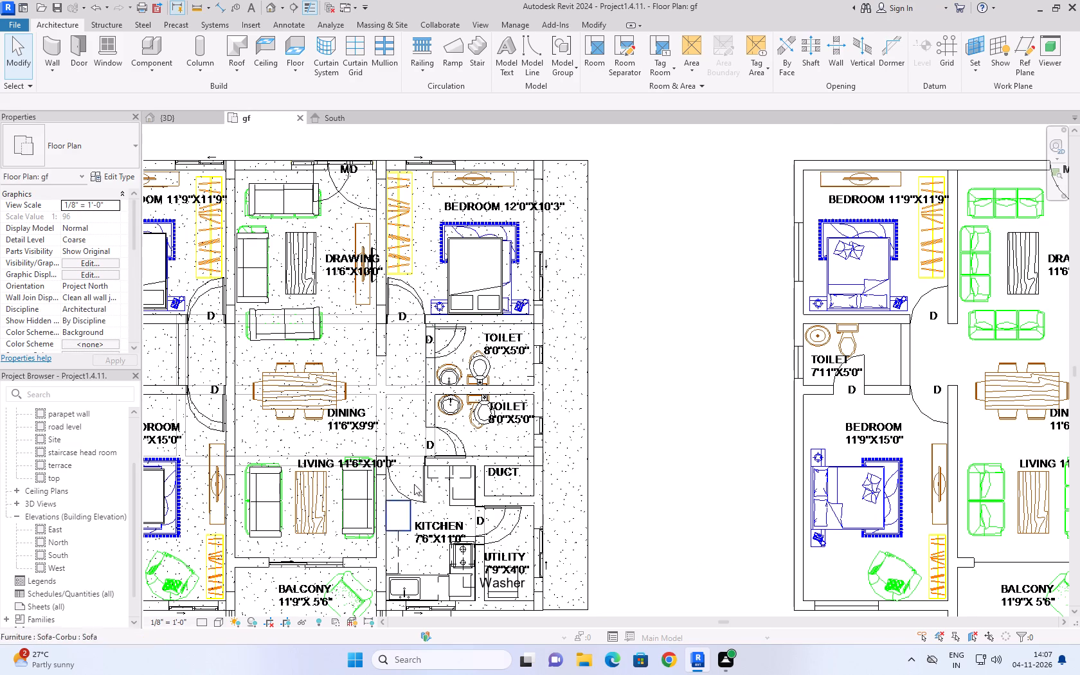
scroll(428, 476, down, 2)
scroll(322, 593, up, 4)
scroll(368, 514, down, 3)
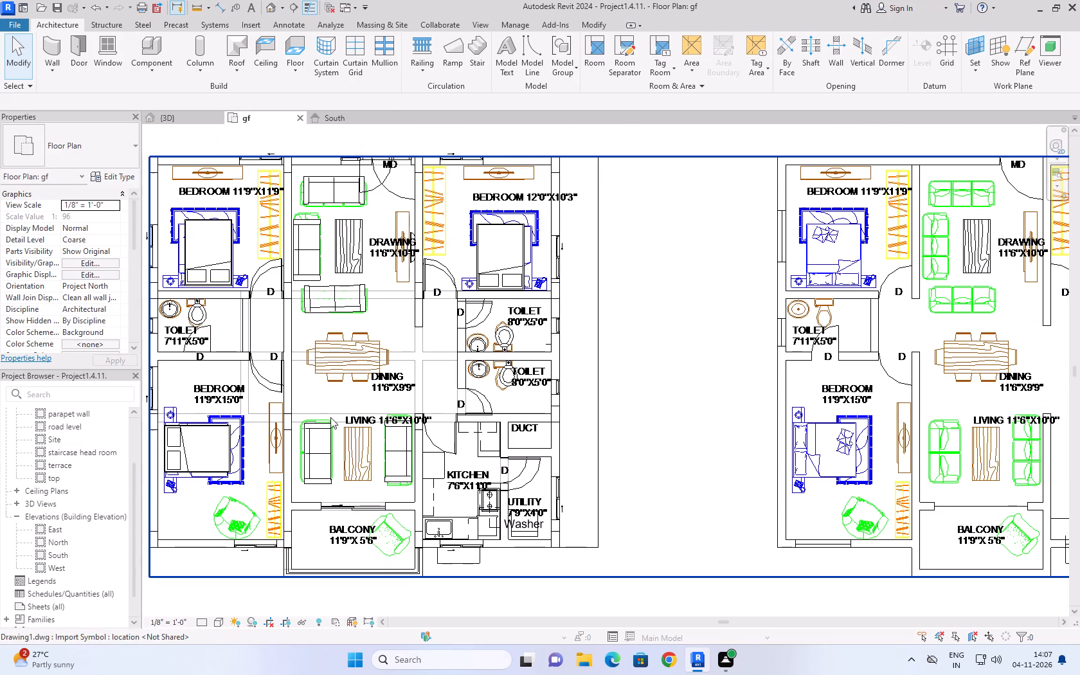
middle_drag(323, 406, 357, 453)
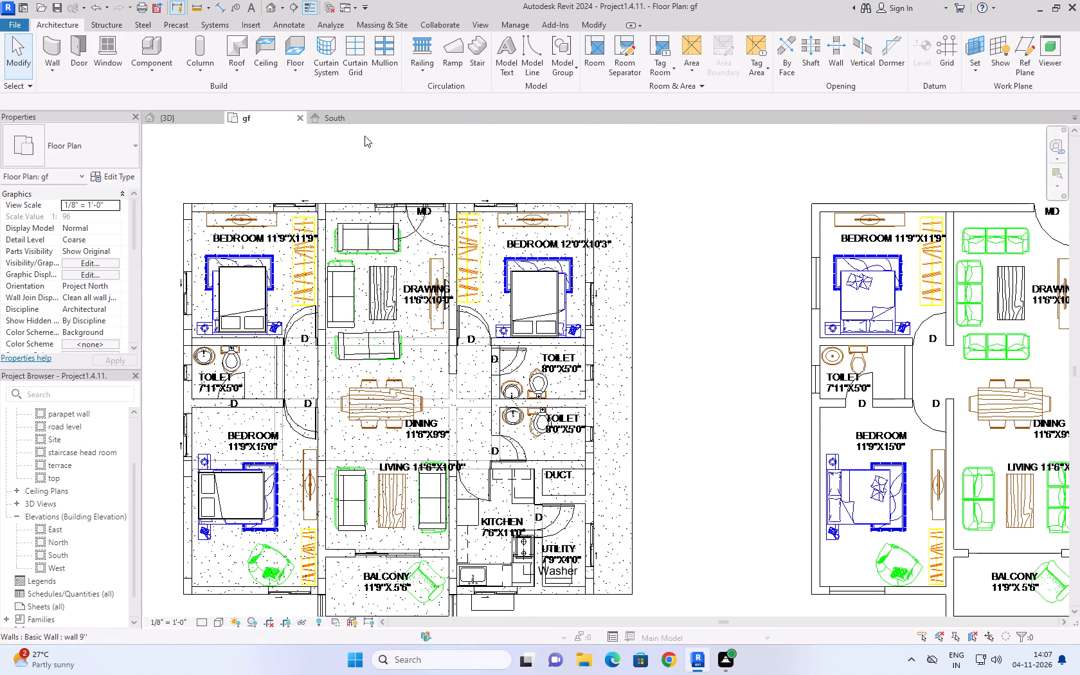
click(342, 112)
click(266, 120)
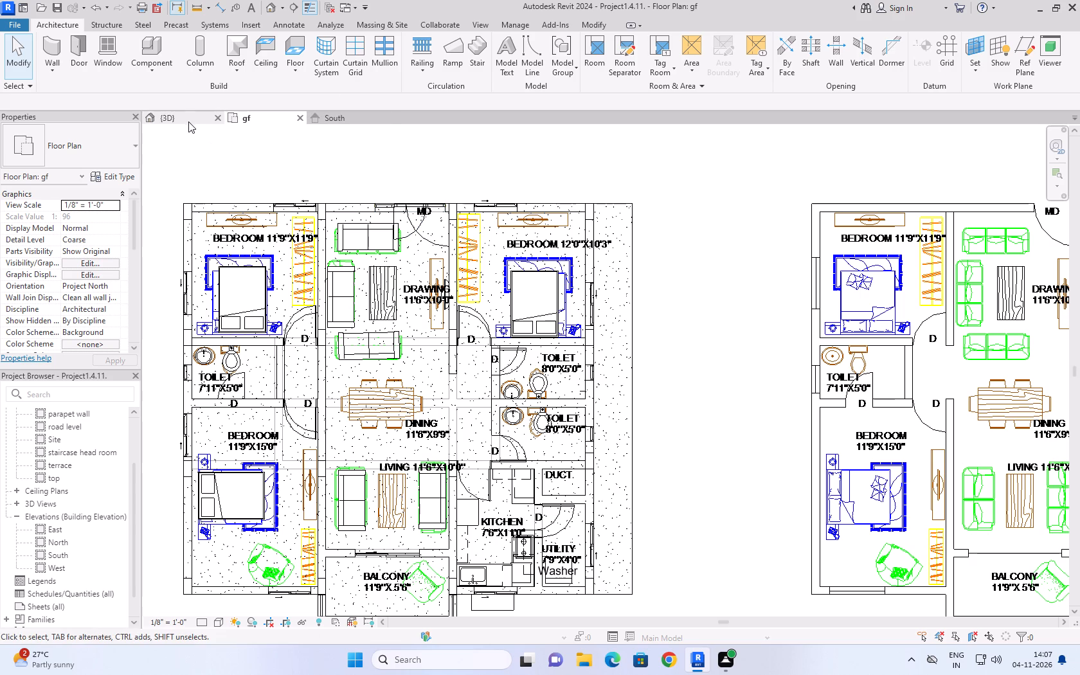
Preview the chair families in the Seating folder and load the Chair-Viper family for placement.
click(165, 73)
click(170, 89)
click(560, 59)
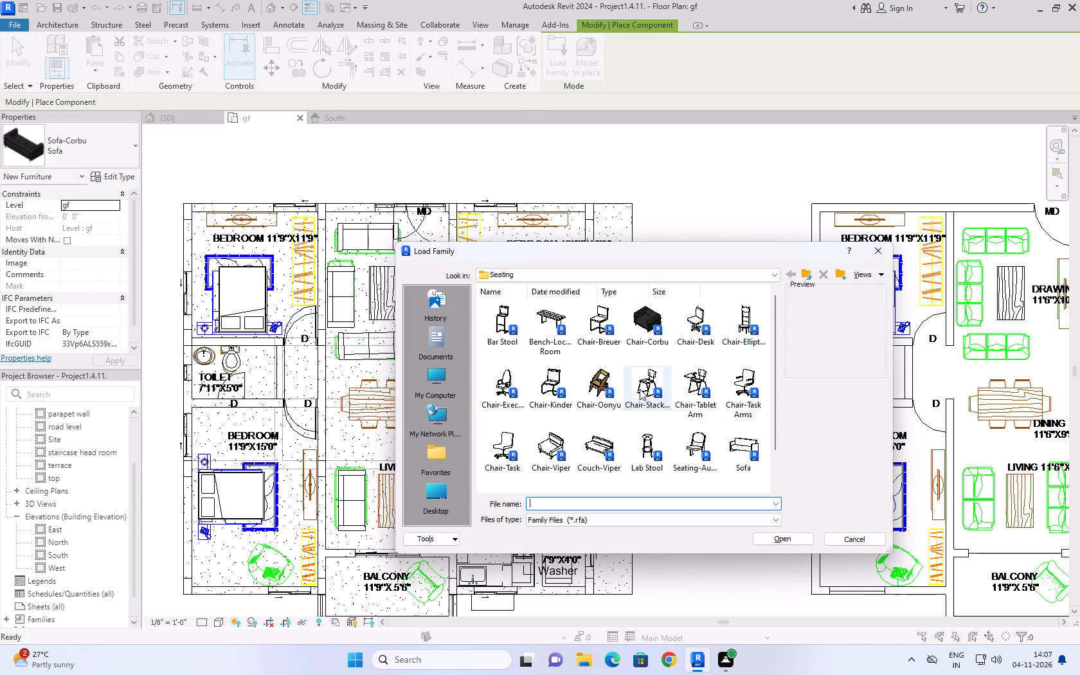
scroll(635, 396, down, 4)
scroll(605, 422, up, 3)
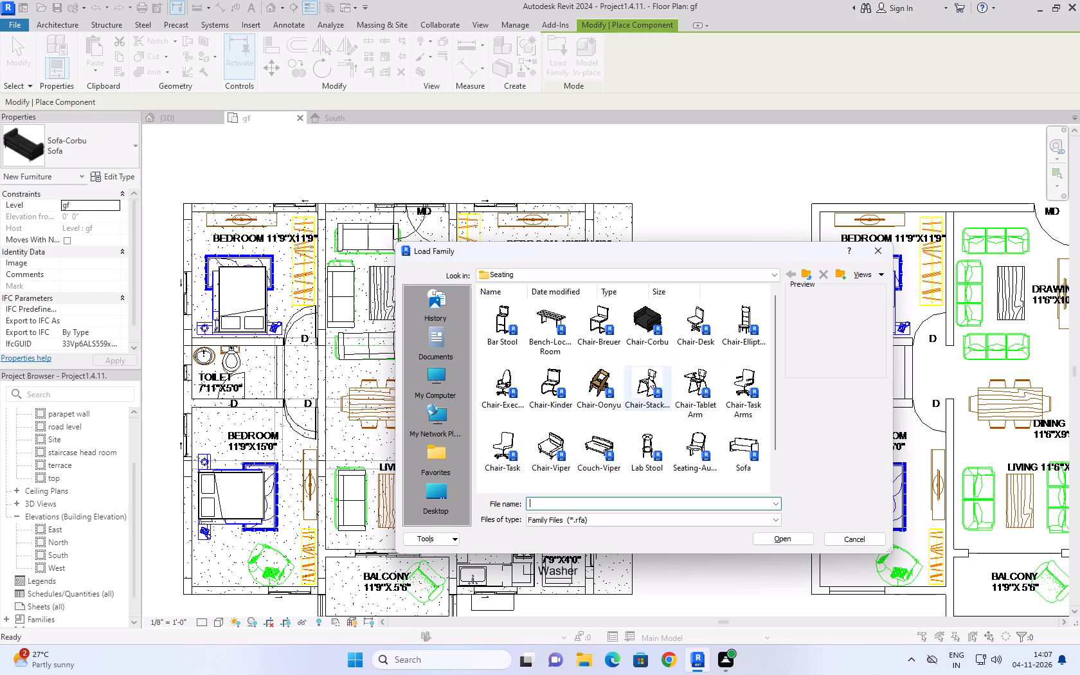
click(658, 329)
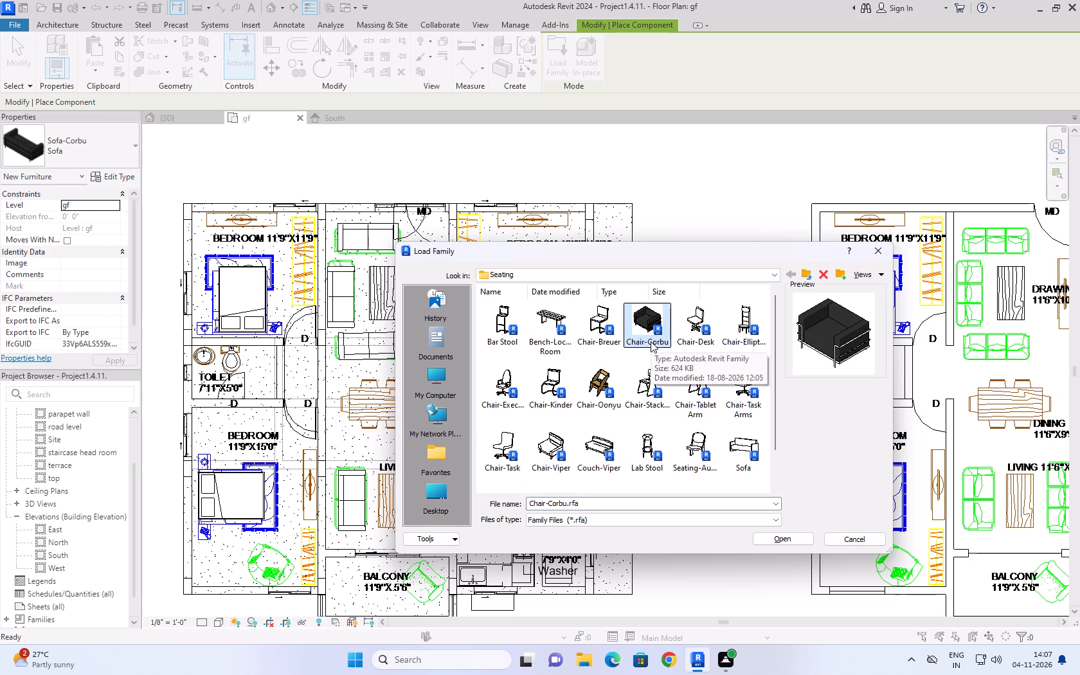
click(742, 312)
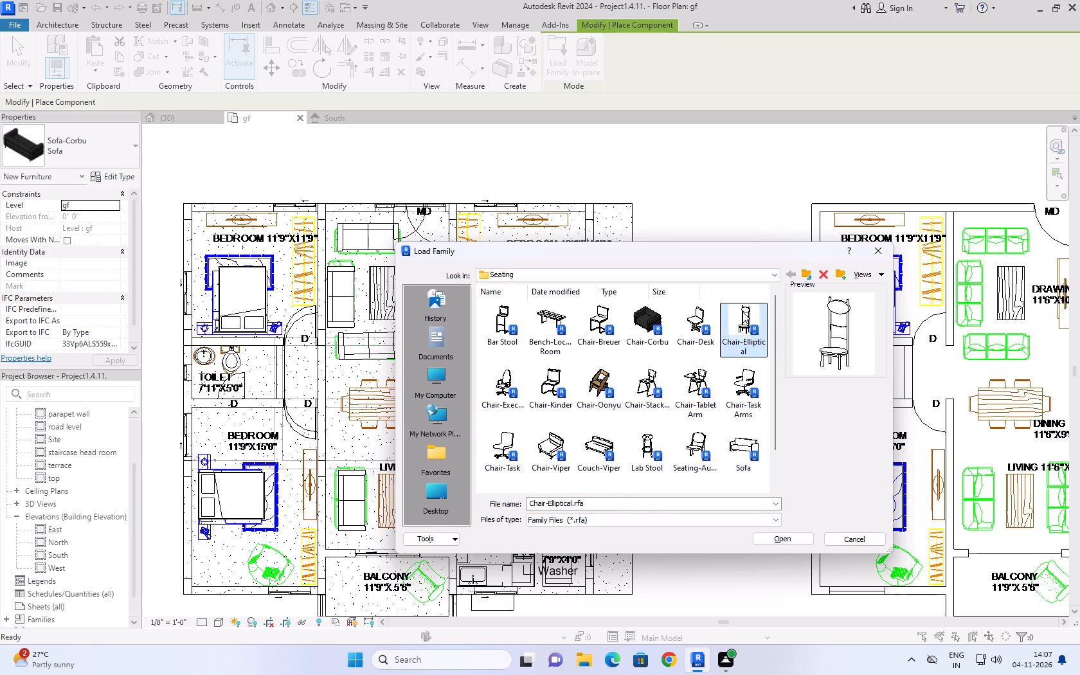
click(697, 316)
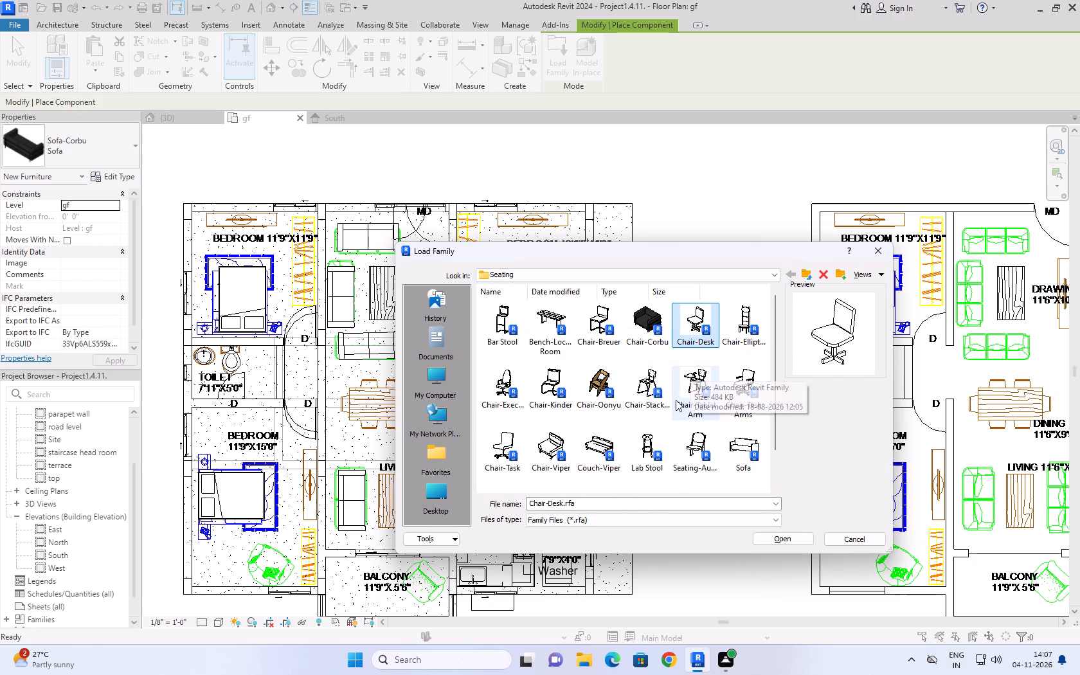
click(671, 406)
click(731, 373)
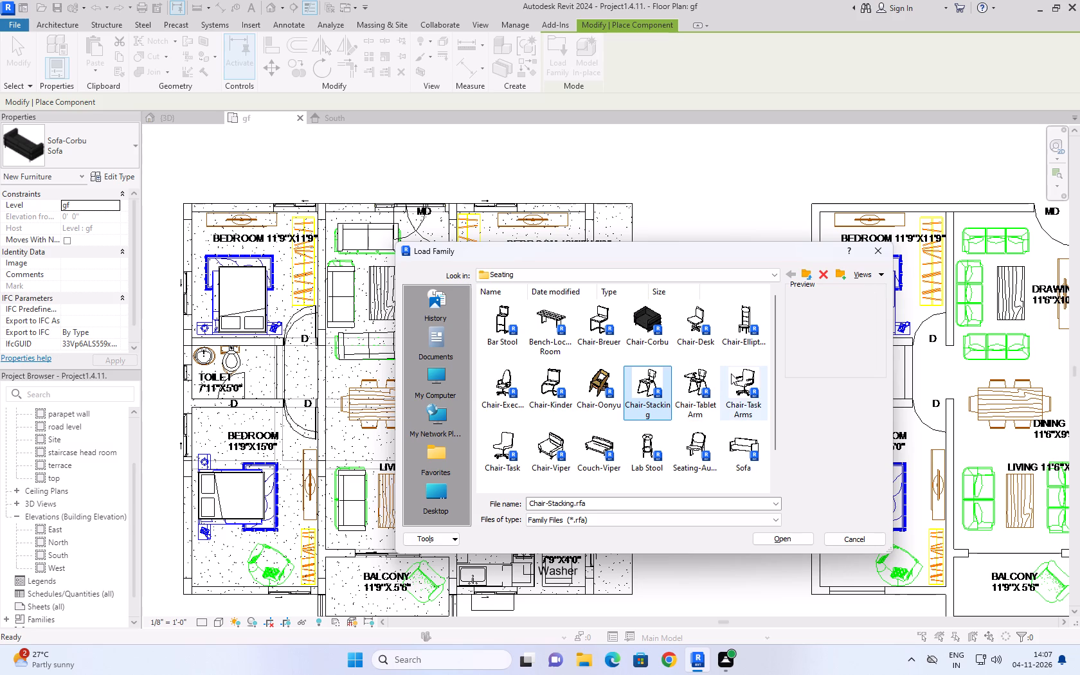
click(701, 453)
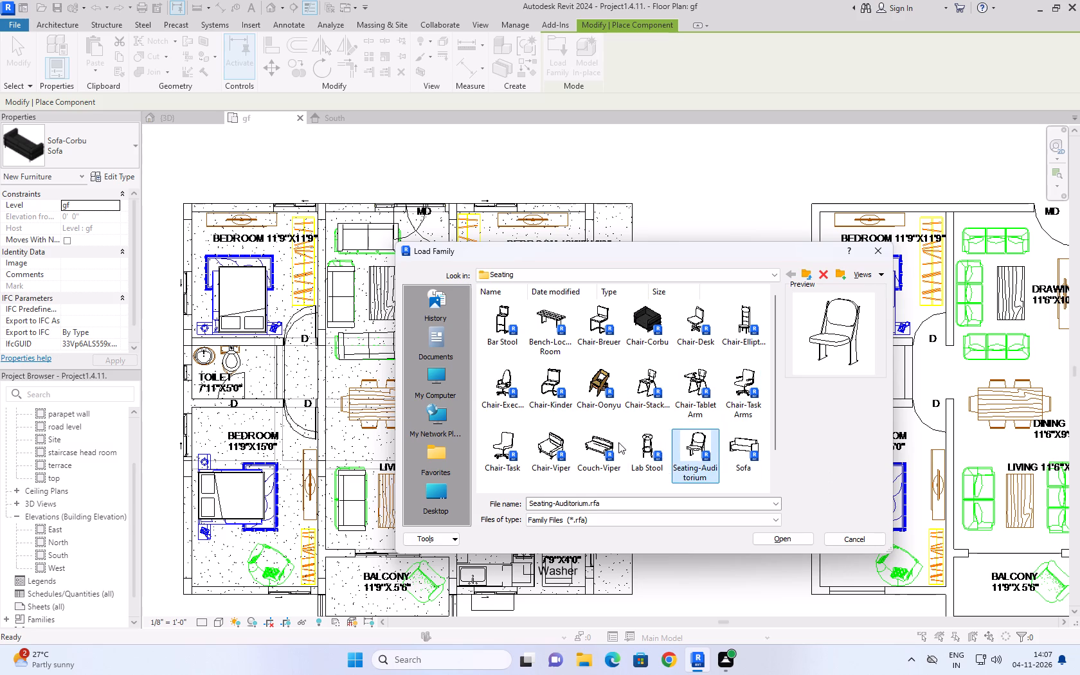
scroll(567, 400, up, 1)
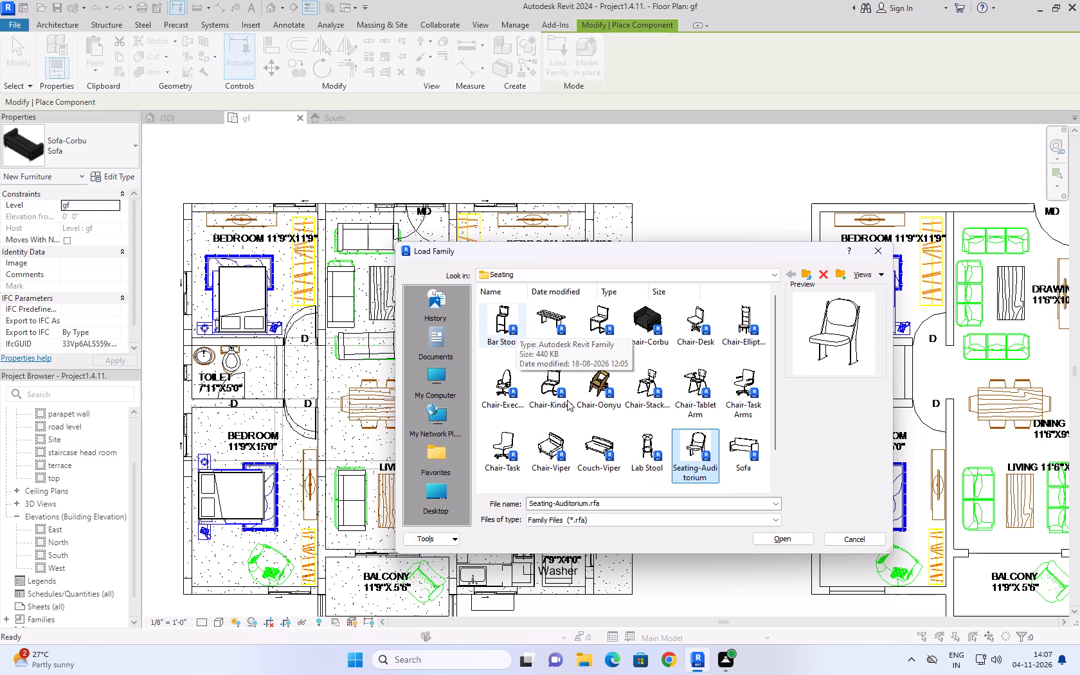
scroll(567, 400, up, 2)
click(653, 309)
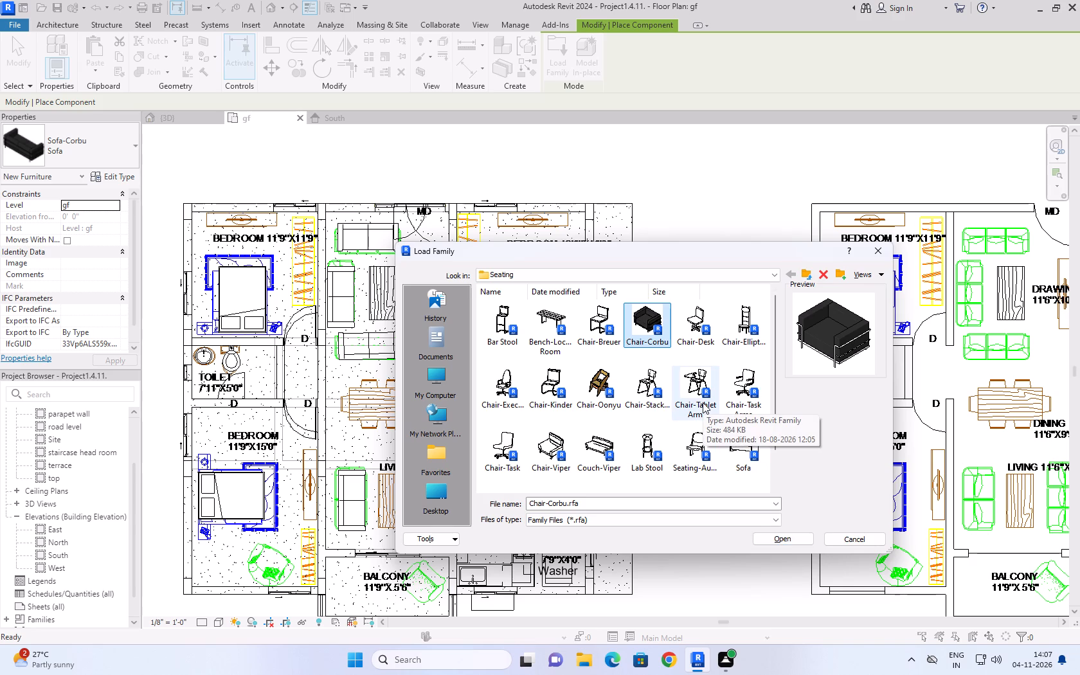
click(549, 443)
click(777, 542)
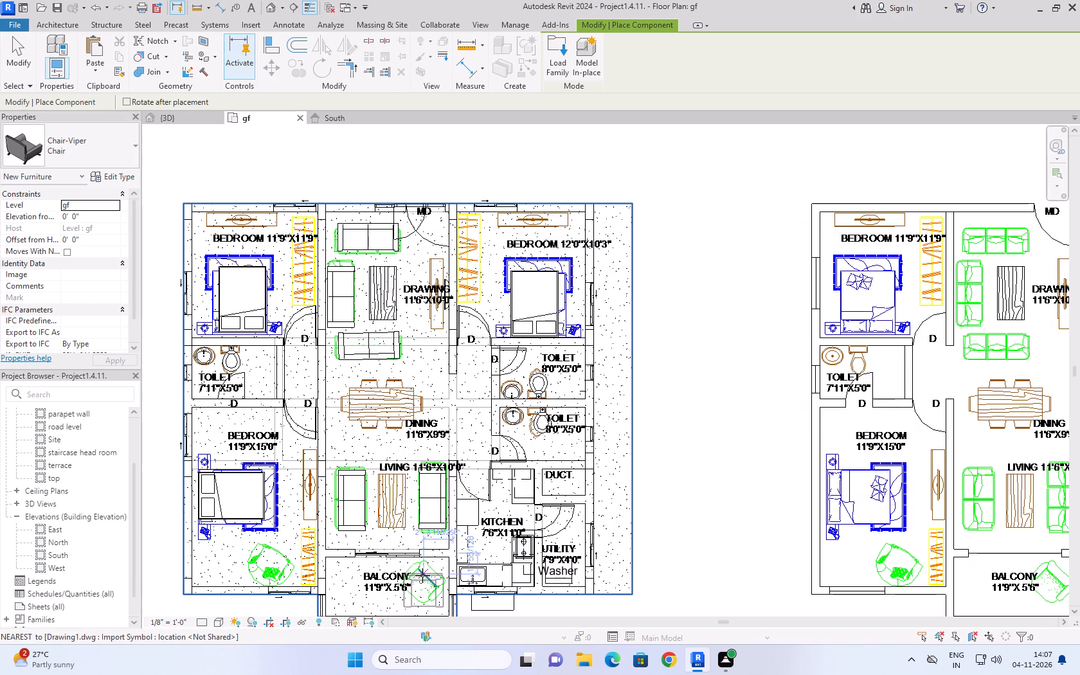
Place a Chair-Viper over the drawn armchair in the balcony, rotated diagonally to match the layout.
key(space)
key(space)
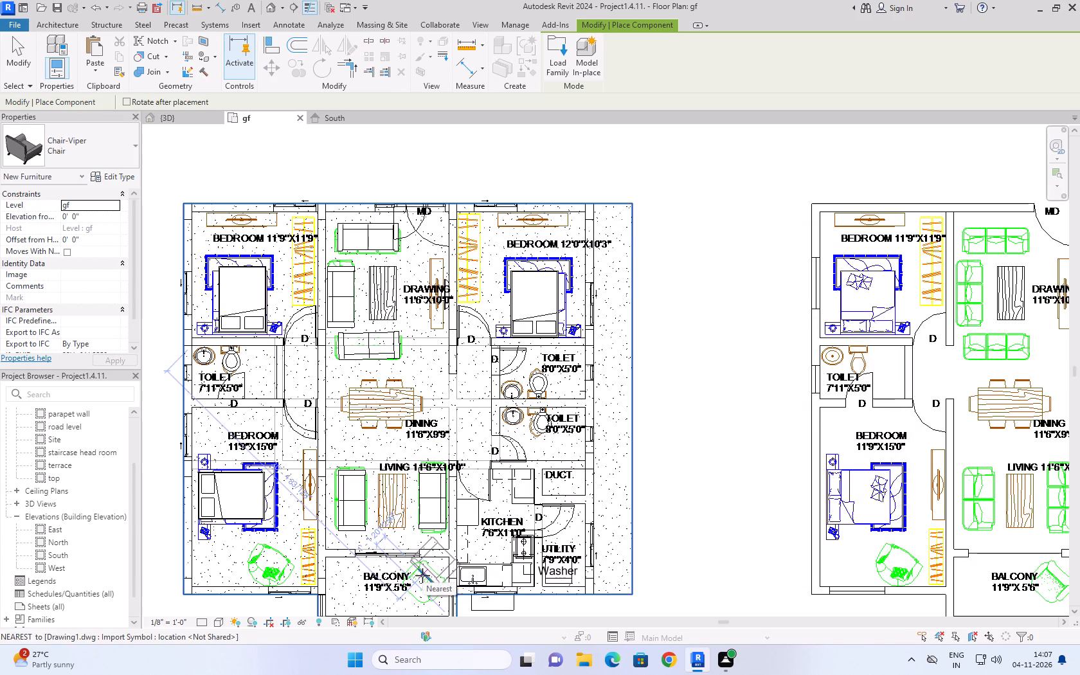
key(space)
key(space)
key(space)
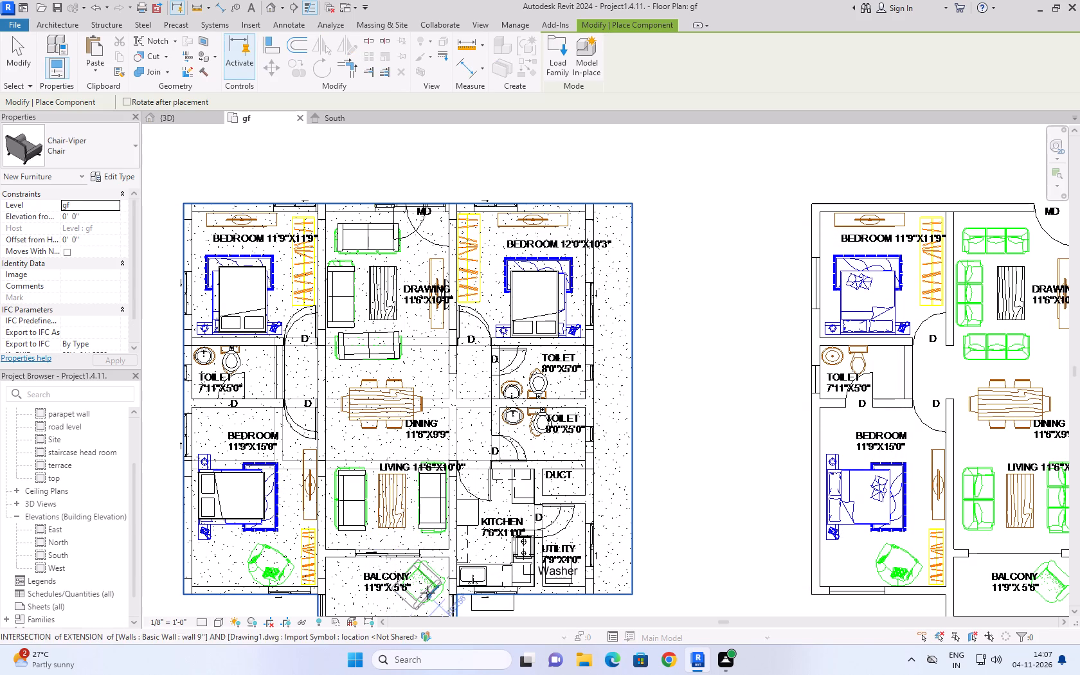
key(space)
key(space)
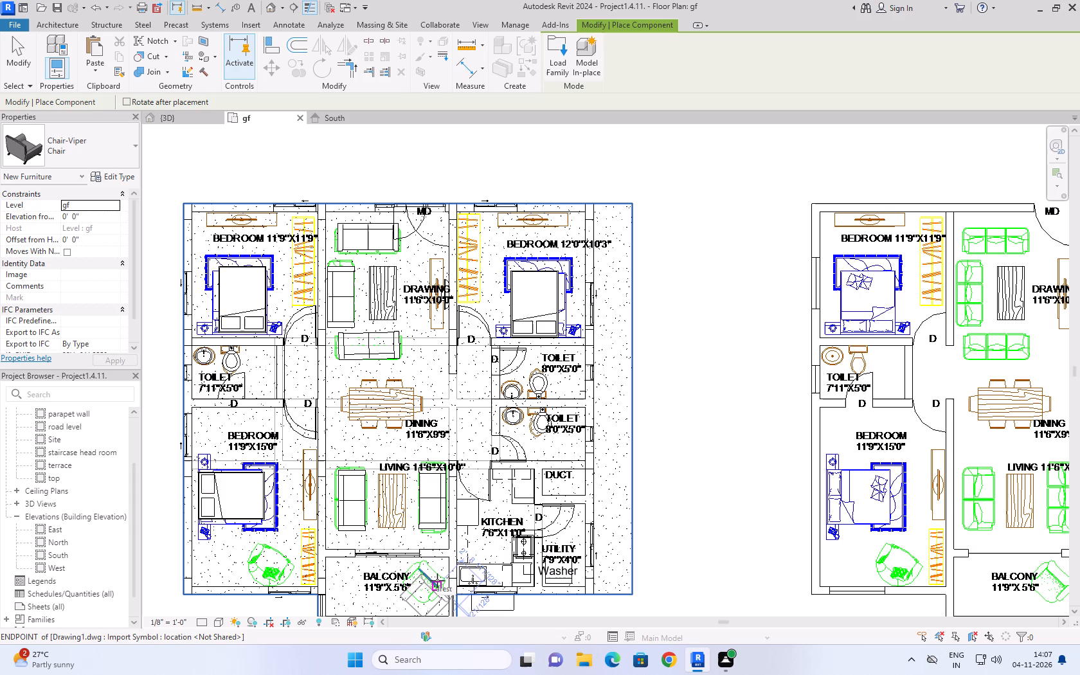
click(437, 571)
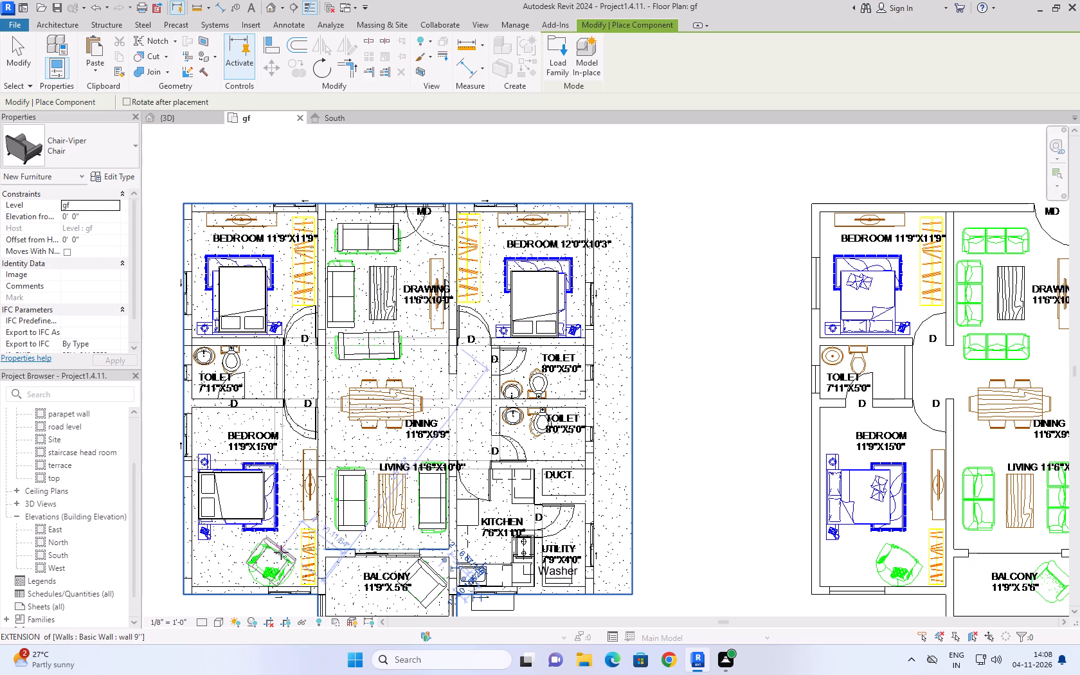
Place a second Chair-Viper over the drawn armchair in the 11'9"X15'0" bedroom, rotated to match its slant, and end the placement.
key(space)
key(space)
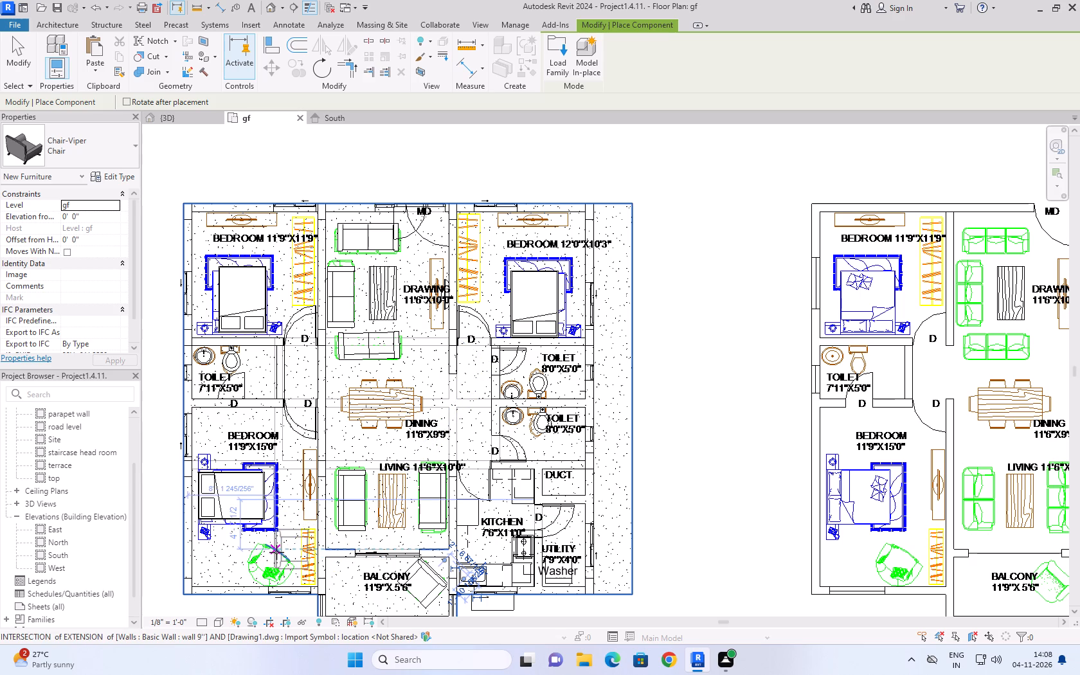
key(space)
key(space)
key(space)
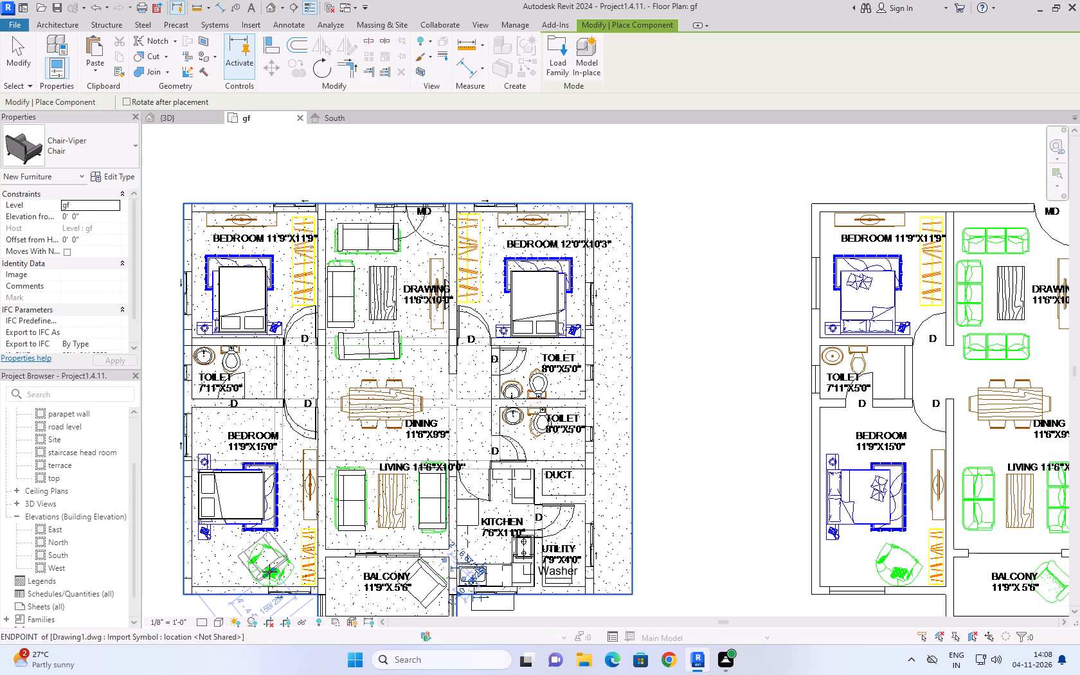
key(space)
key(space)
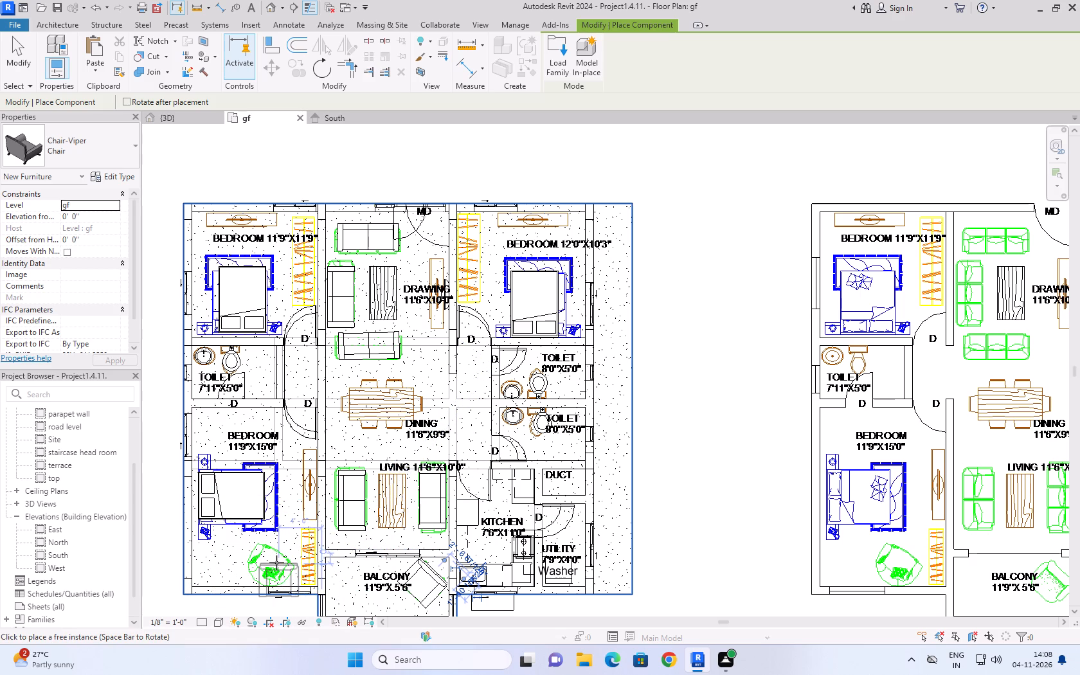
key(space)
key(space)
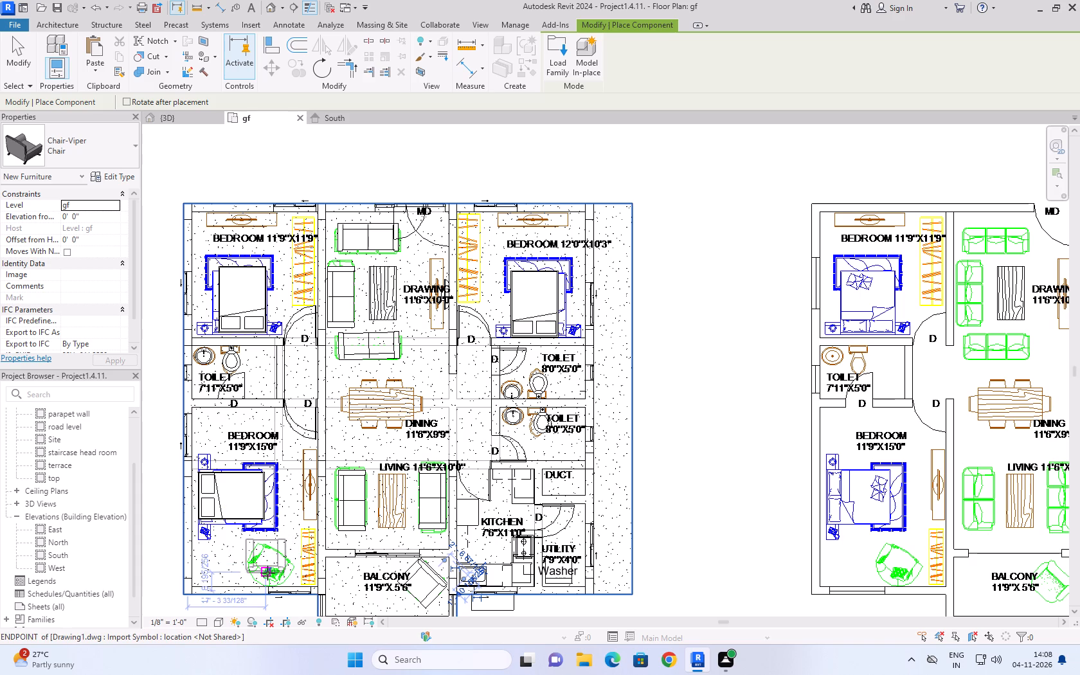
key(space)
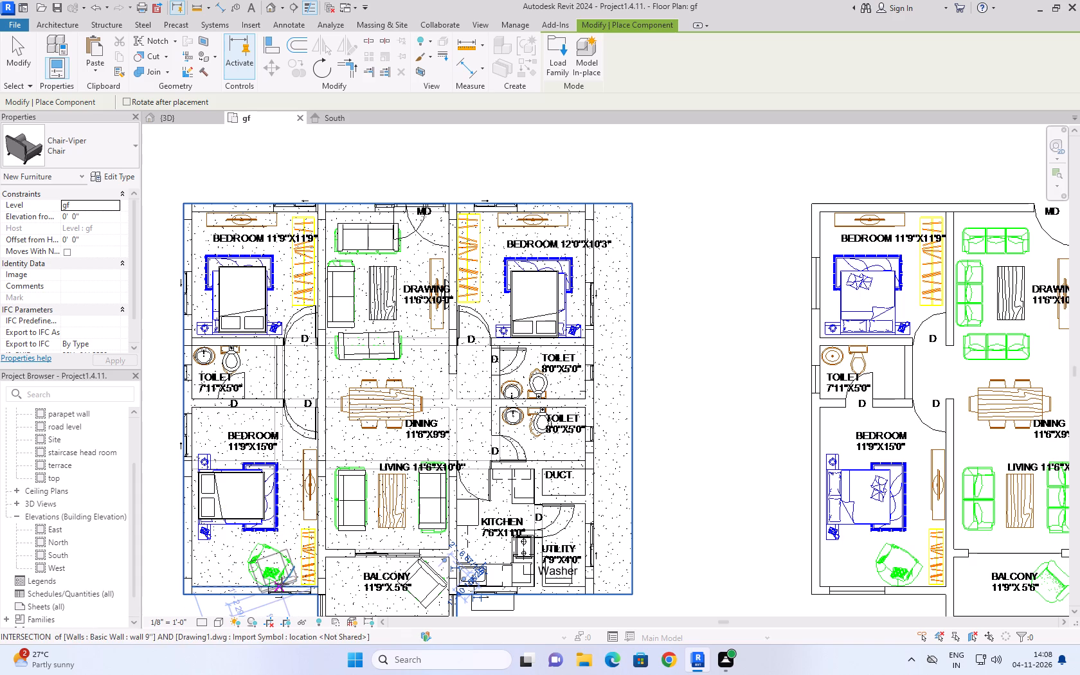
click(273, 582)
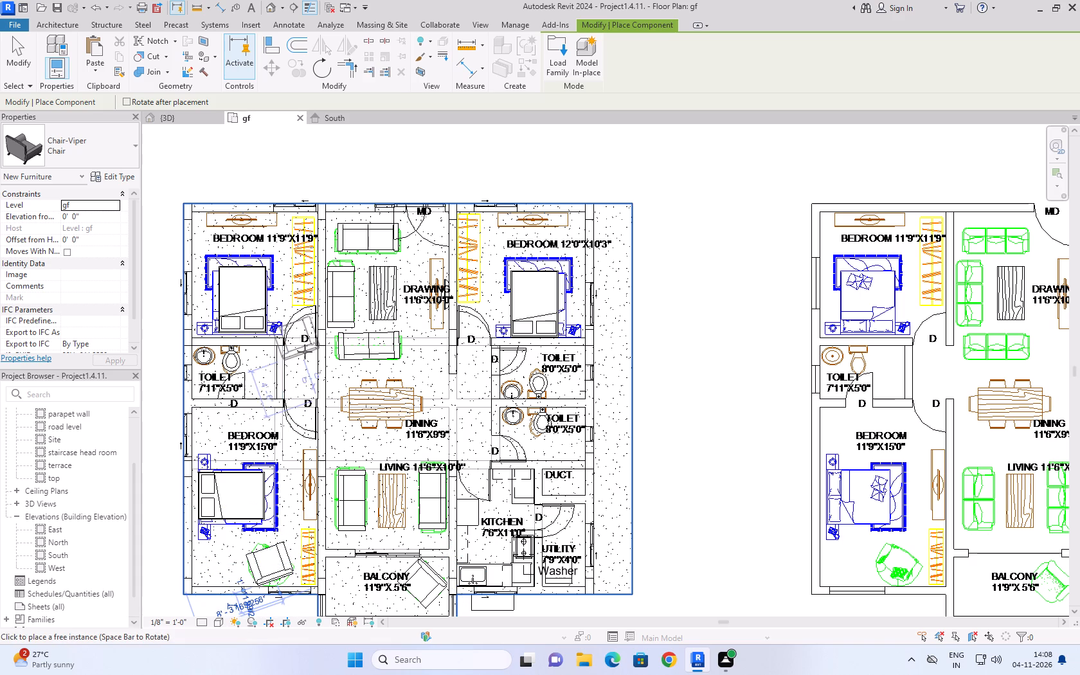
click(17, 57)
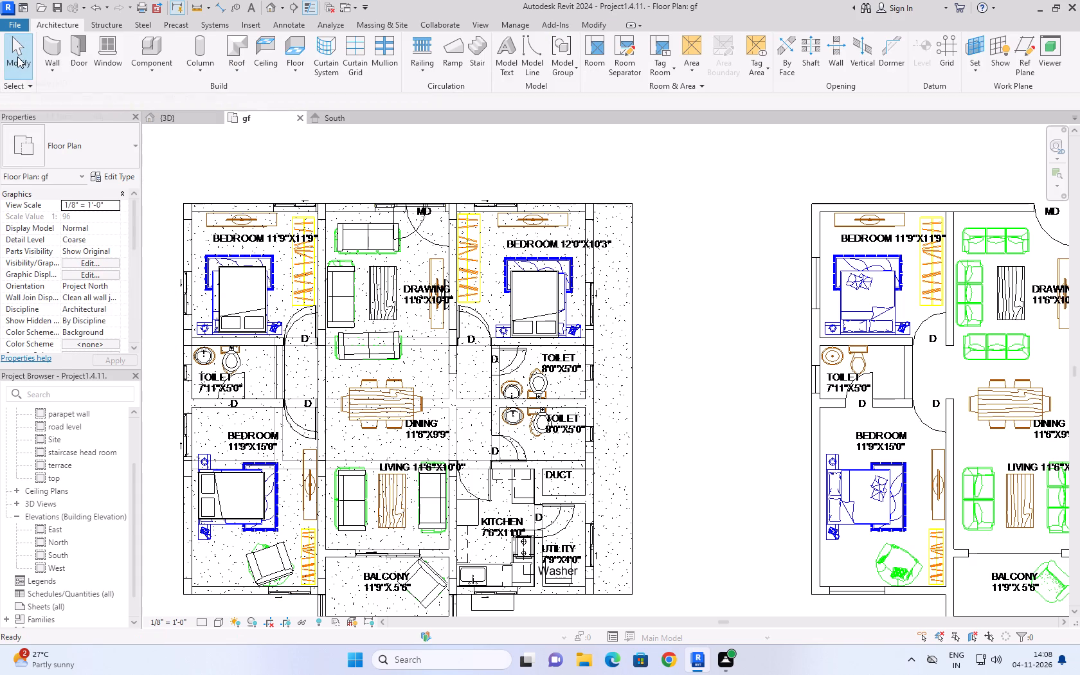
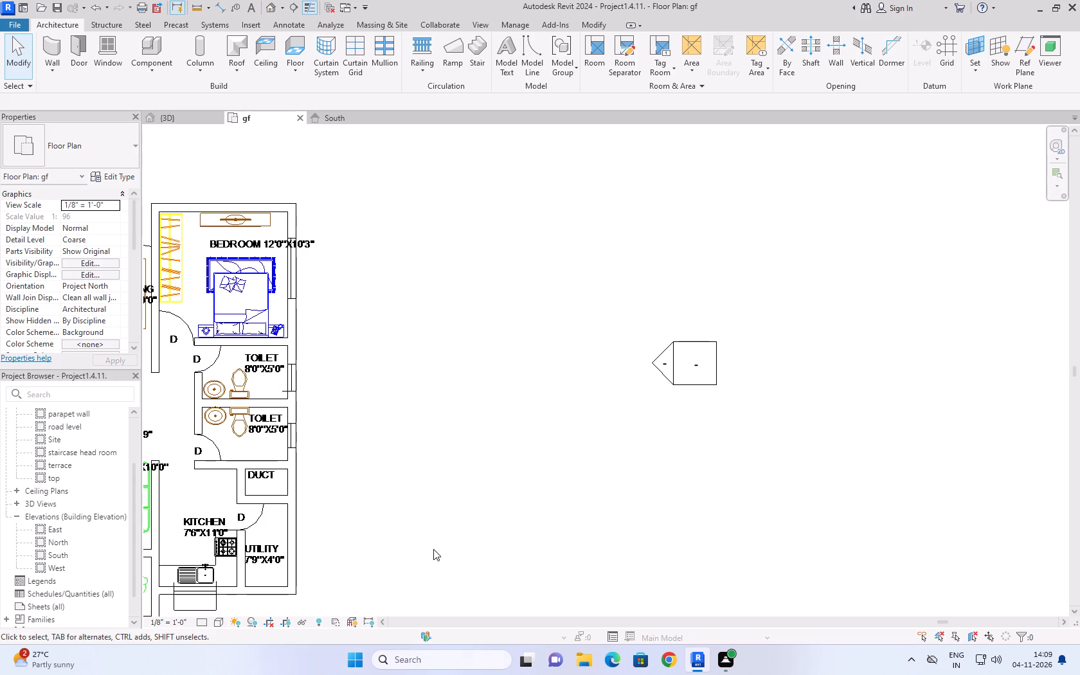
Load the Table-Dining Round w Chairs family from the Furniture library's Tables folder, after previewing Table-Conference2 w Chairs.
scroll(463, 430, down, 1)
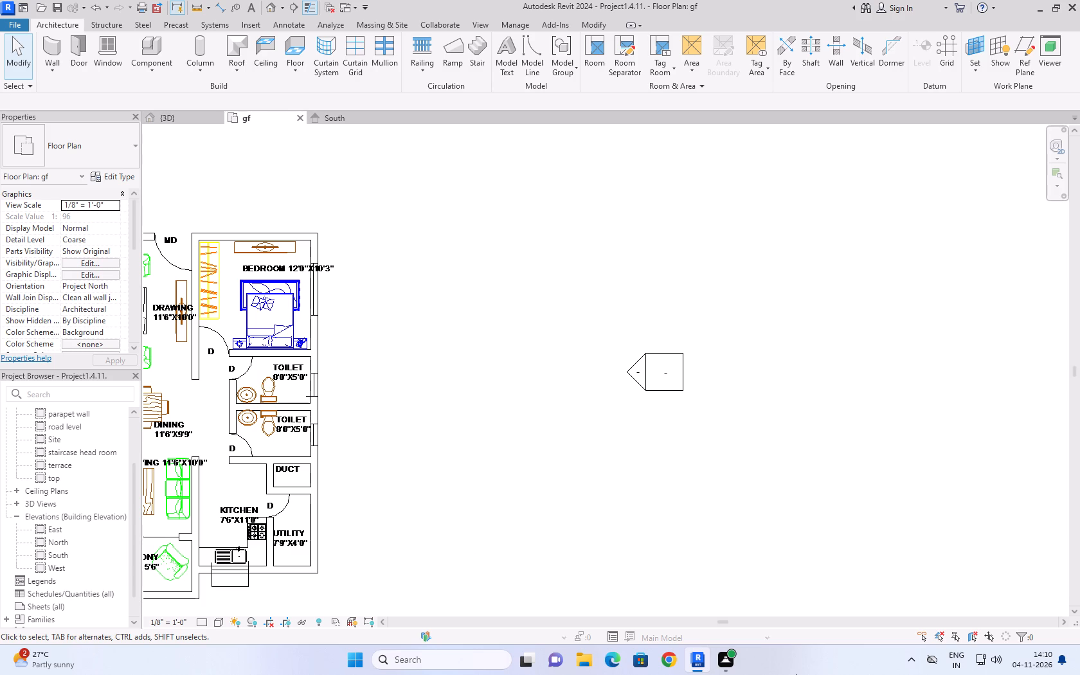
scroll(579, 425, down, 5)
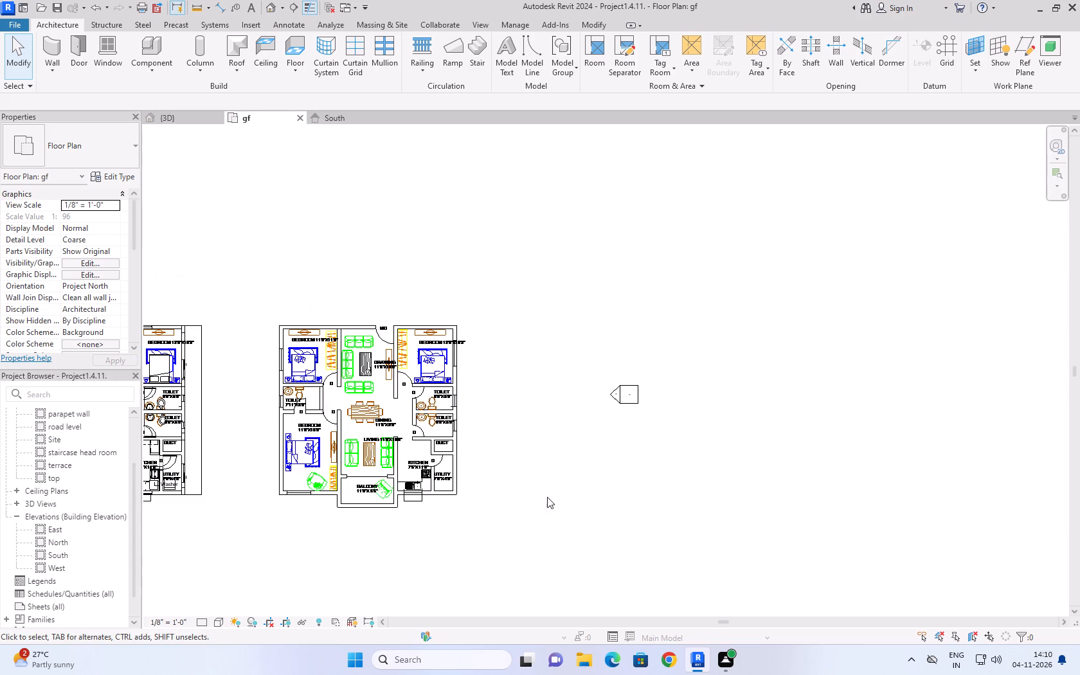
scroll(356, 438, up, 5)
scroll(519, 396, down, 4)
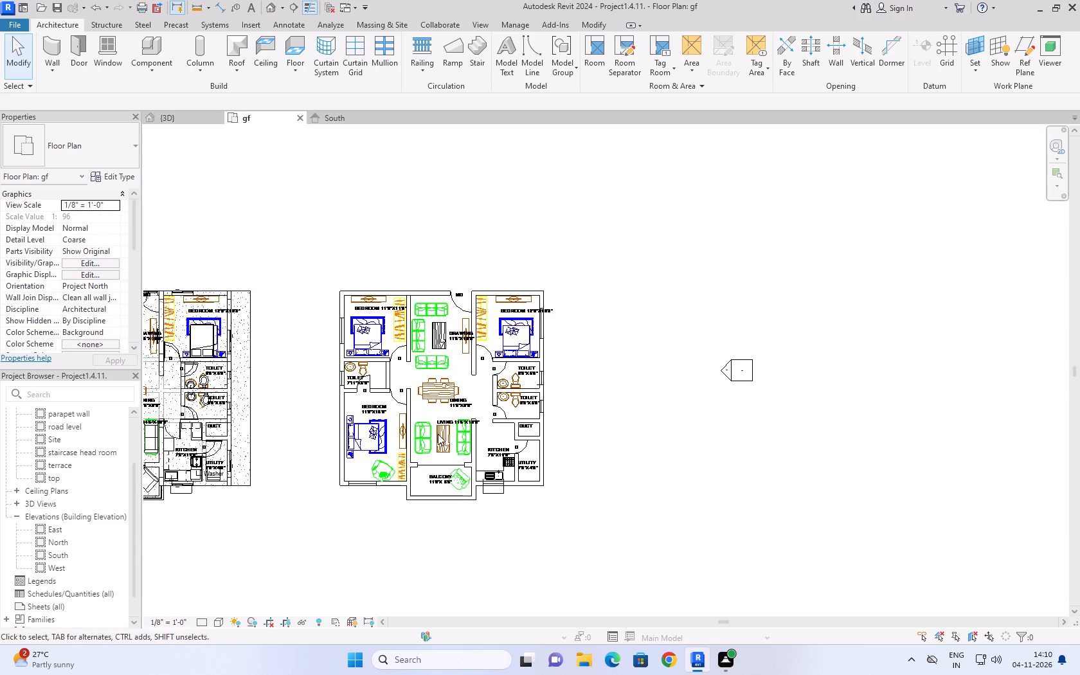
scroll(445, 444, up, 4)
click(269, 160)
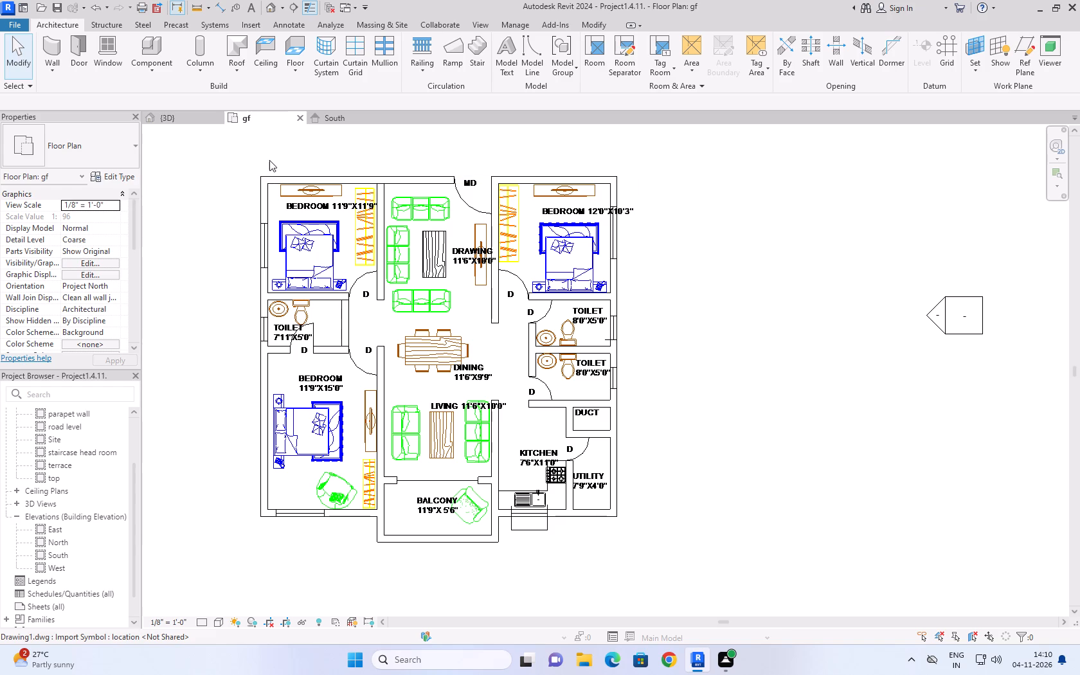
click(165, 74)
click(187, 97)
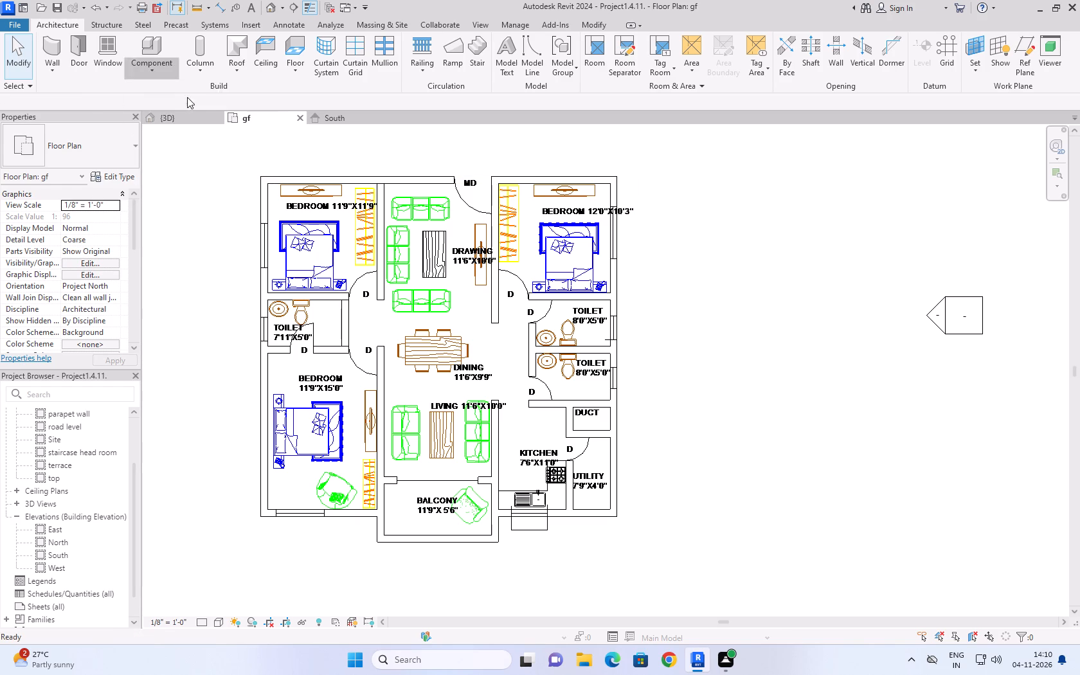
click(553, 61)
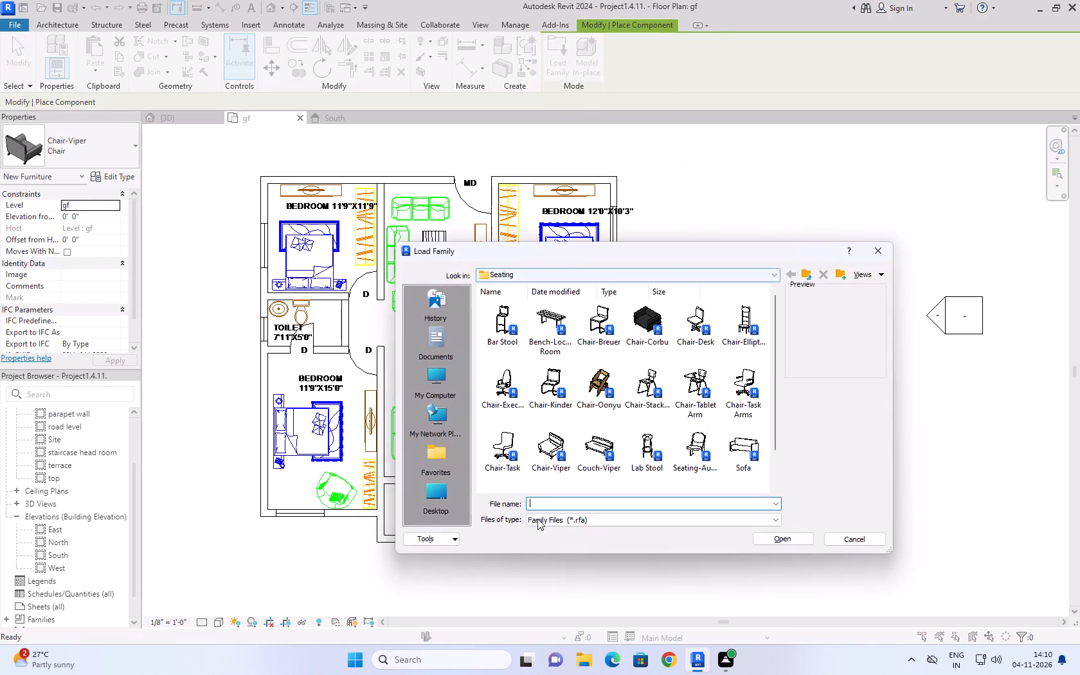
click(807, 272)
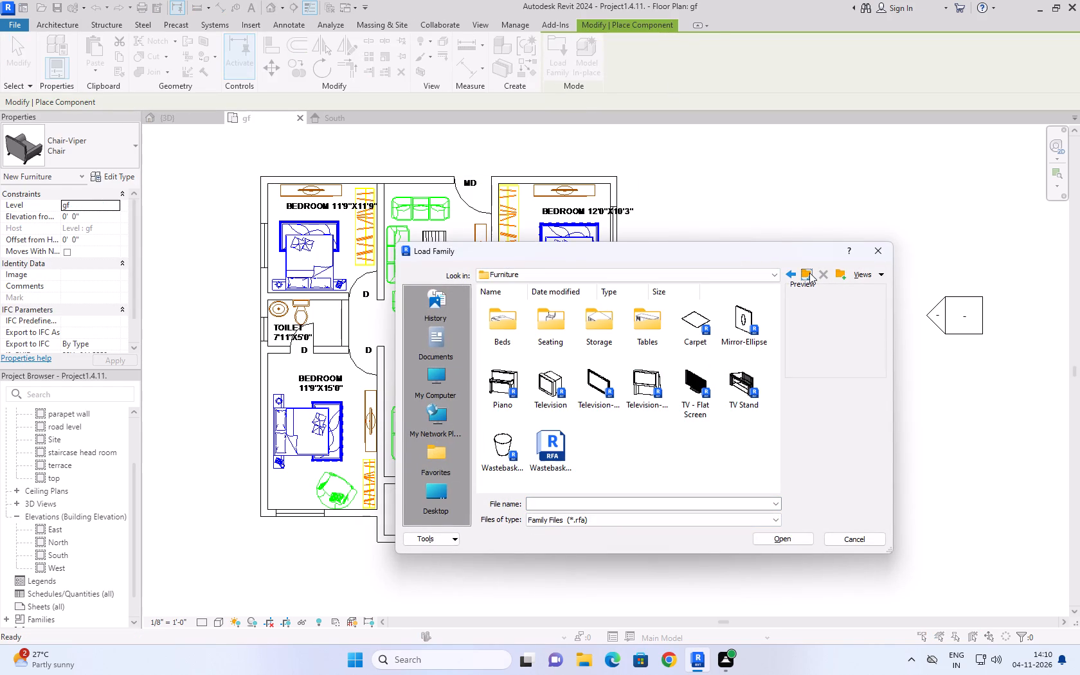
double_click(642, 314)
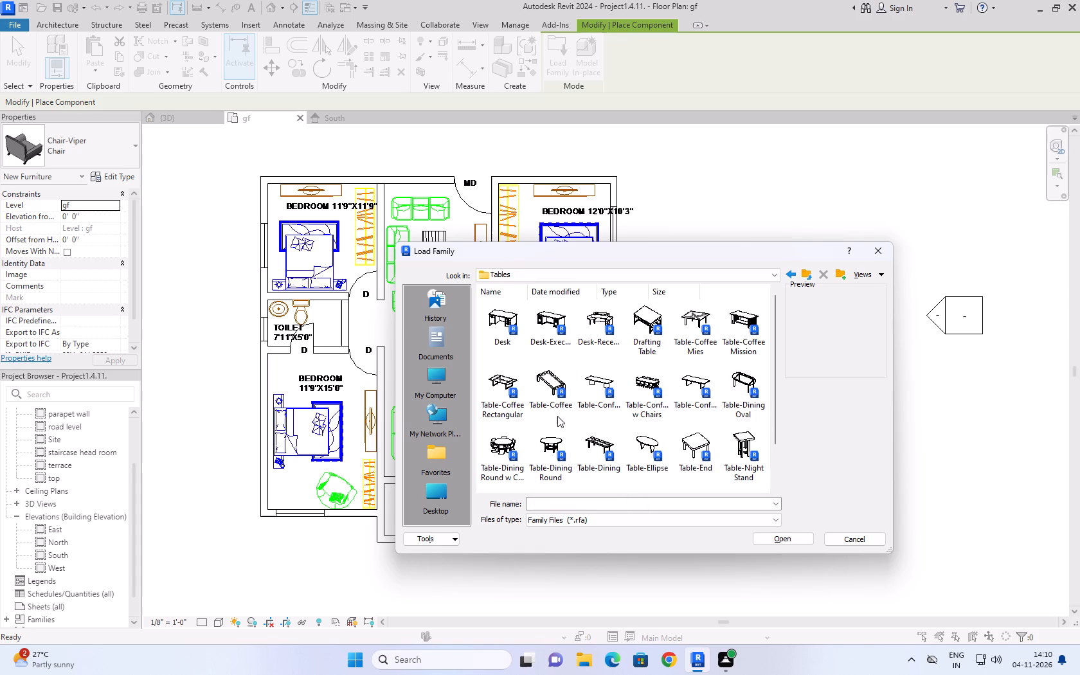
click(636, 376)
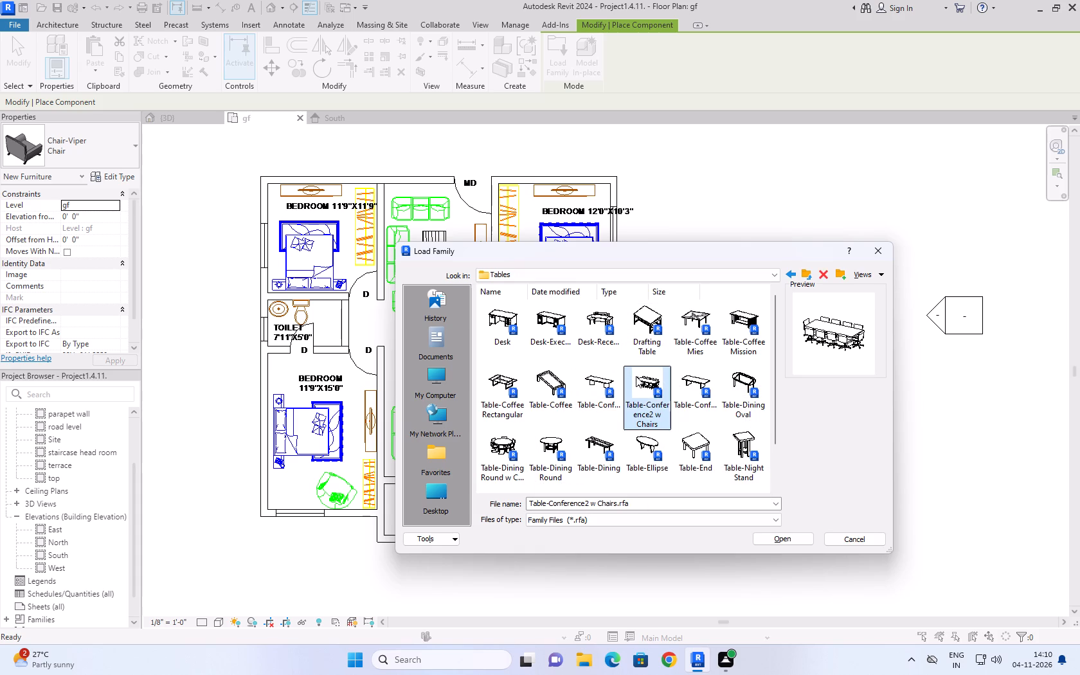
click(489, 441)
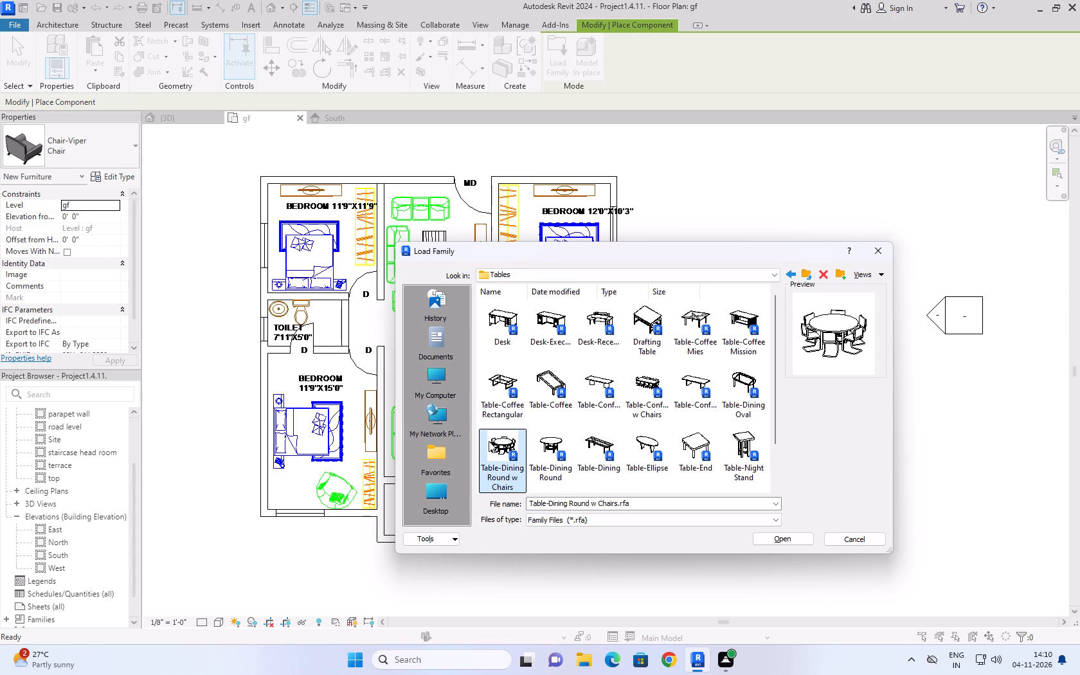
click(781, 542)
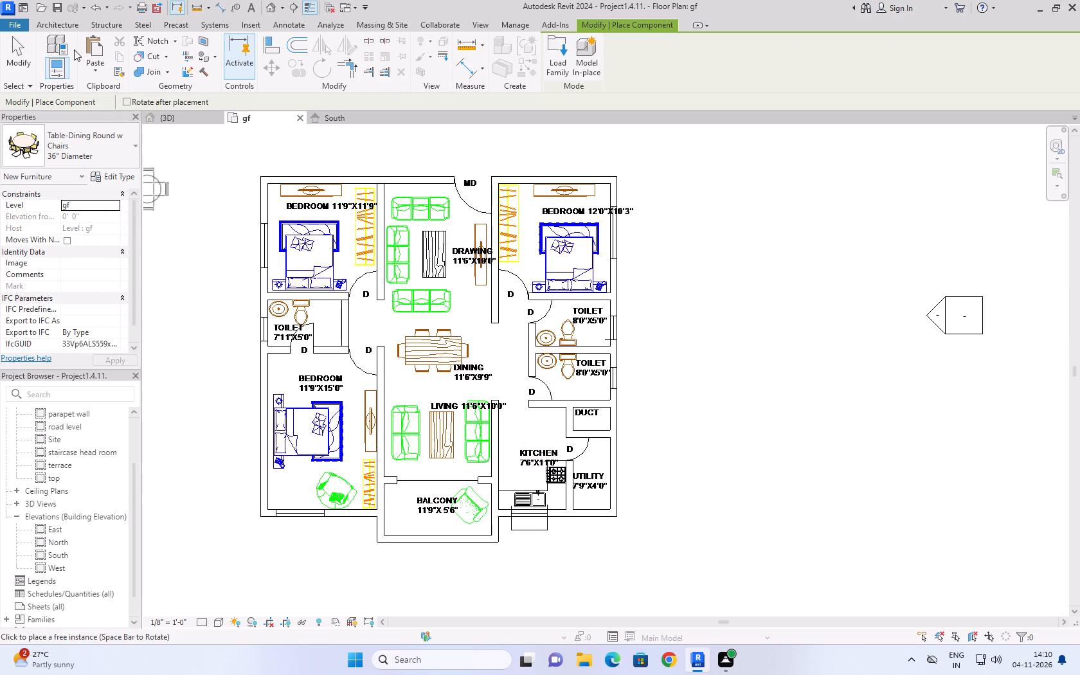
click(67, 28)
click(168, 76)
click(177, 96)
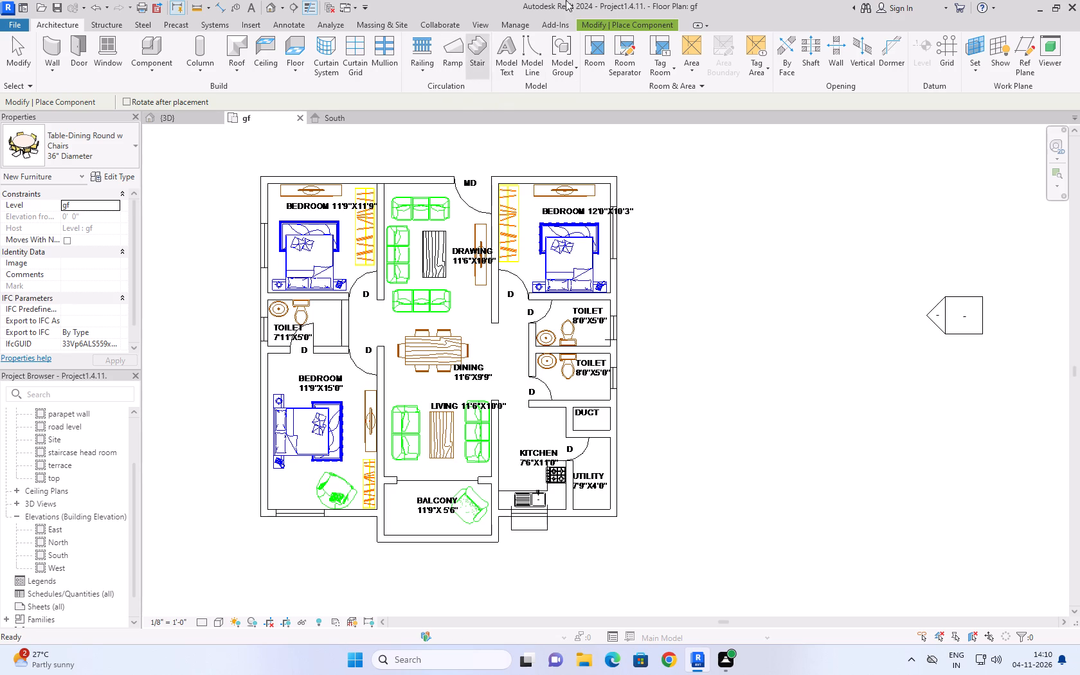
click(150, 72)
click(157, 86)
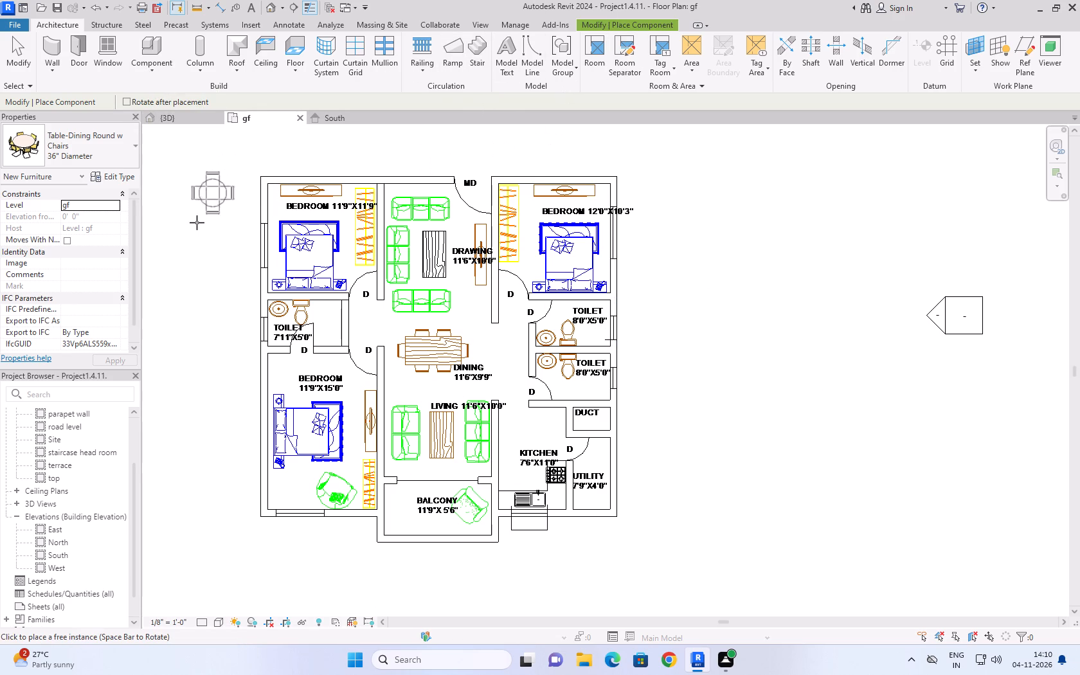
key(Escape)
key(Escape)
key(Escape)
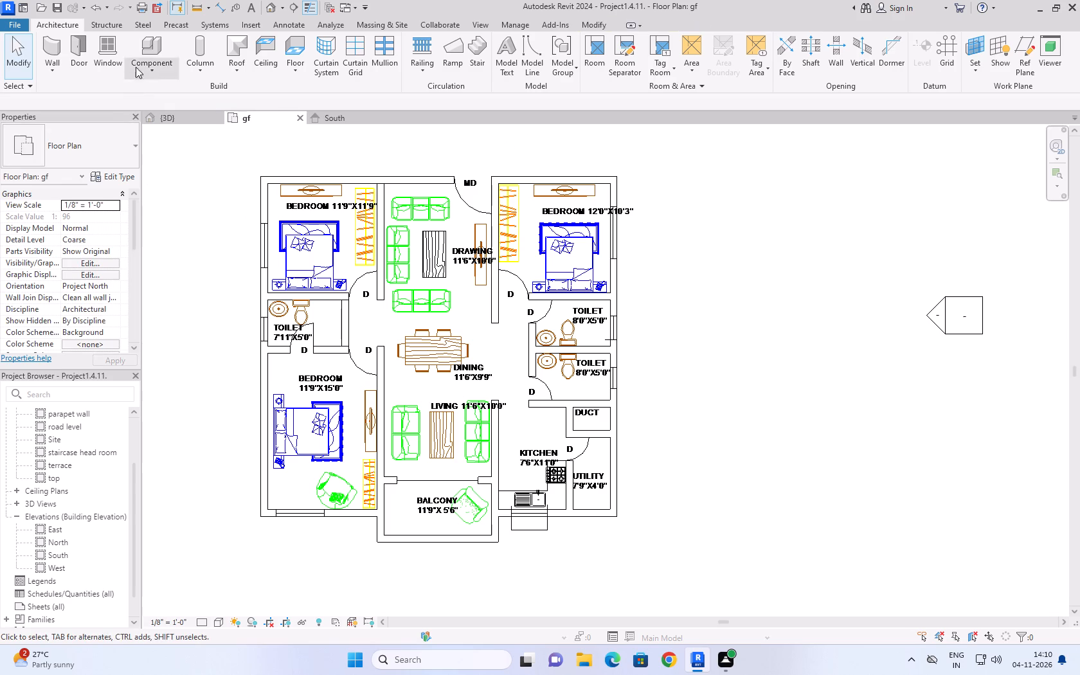
Load the Table-Conference2 w Chairs family and place the 48" x 144" type over the drawn dining table in the dining area.
click(152, 73)
click(164, 93)
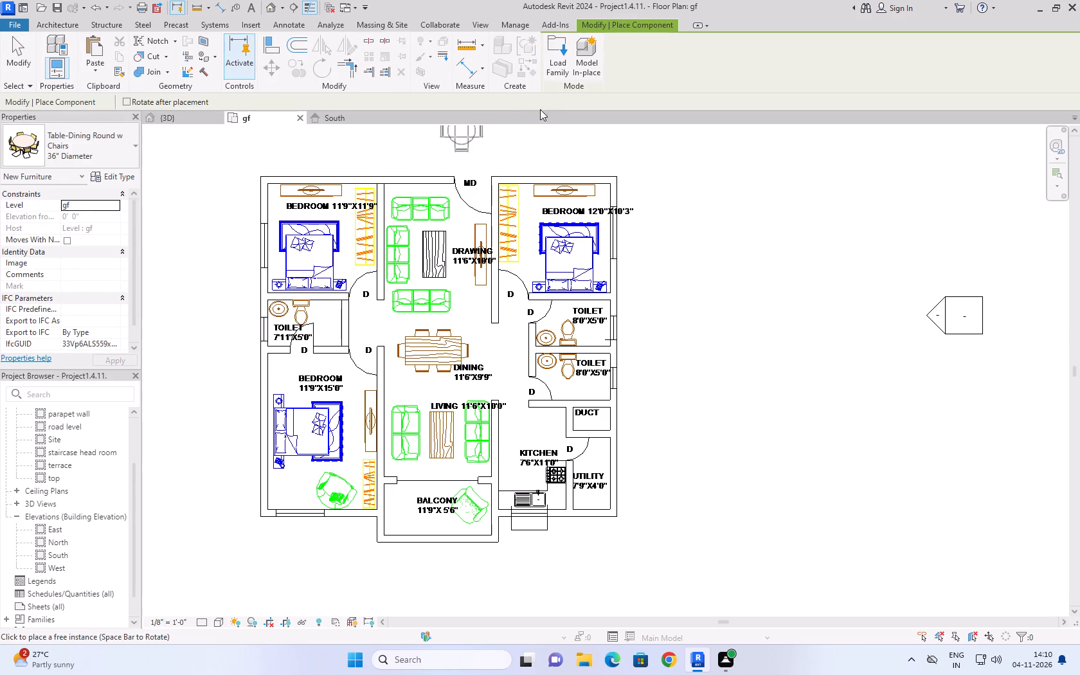
click(565, 46)
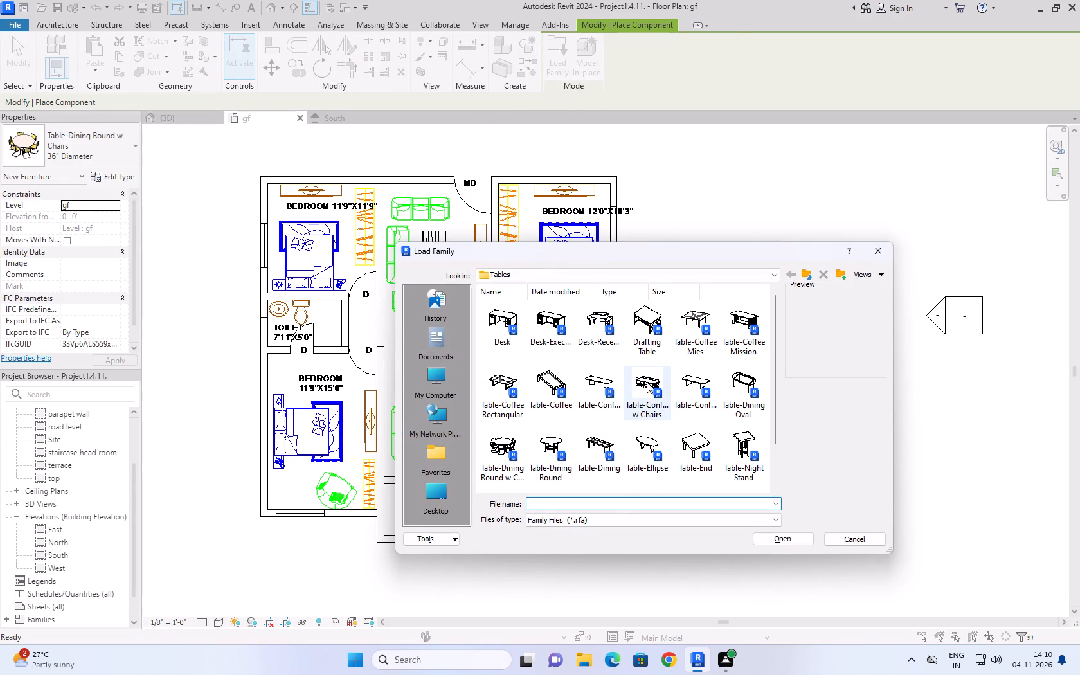
click(654, 375)
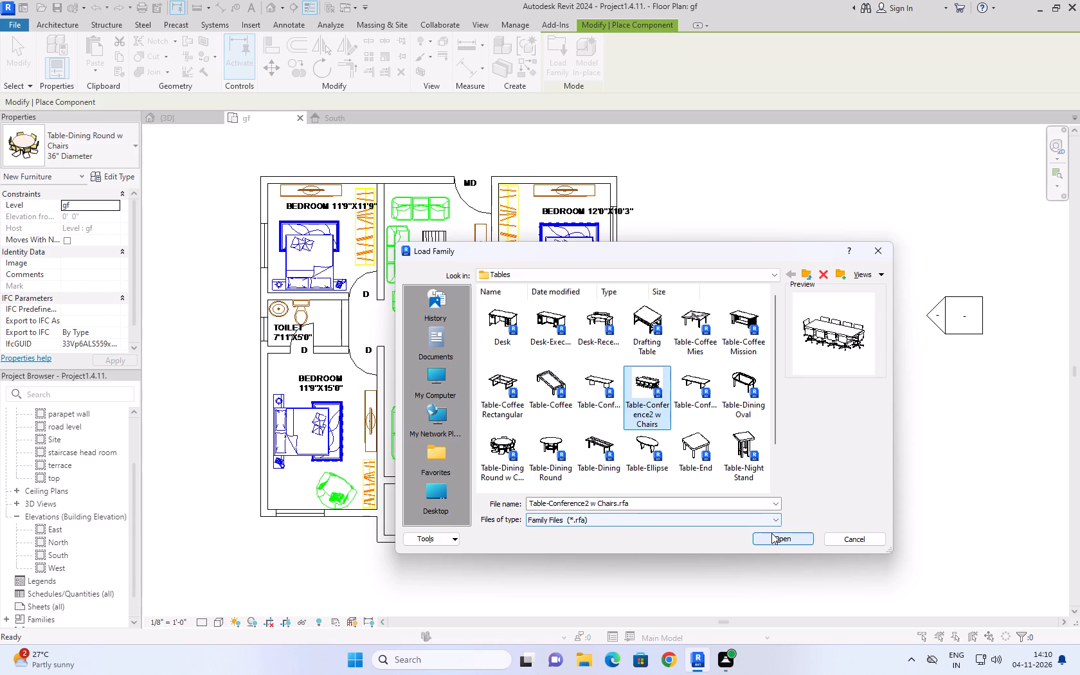
click(771, 533)
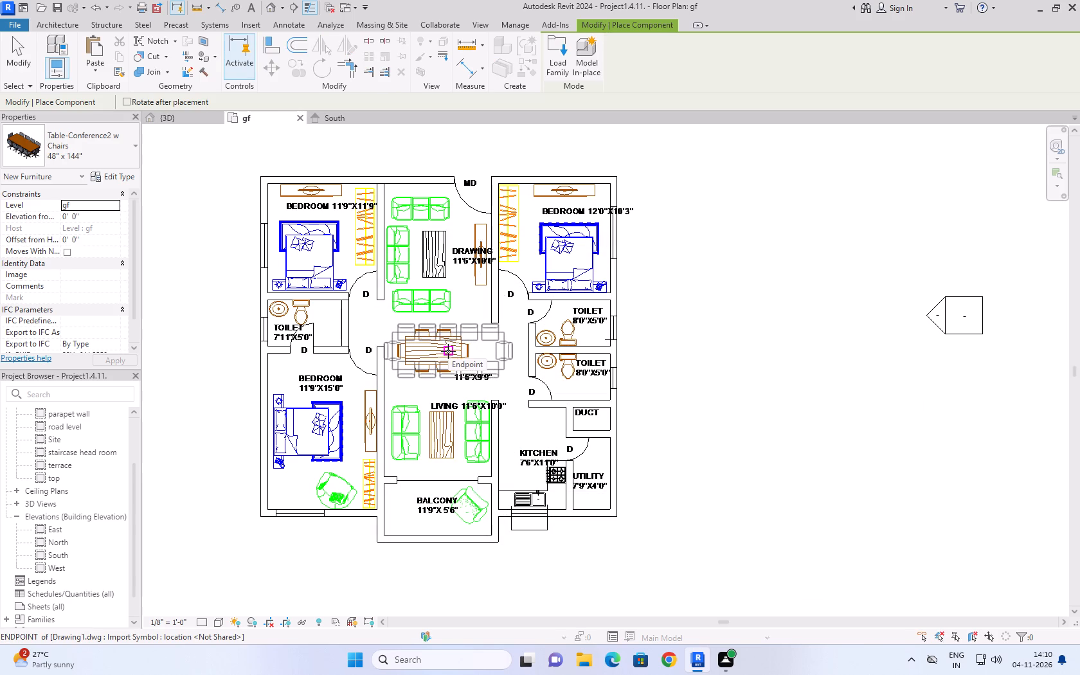
click(449, 357)
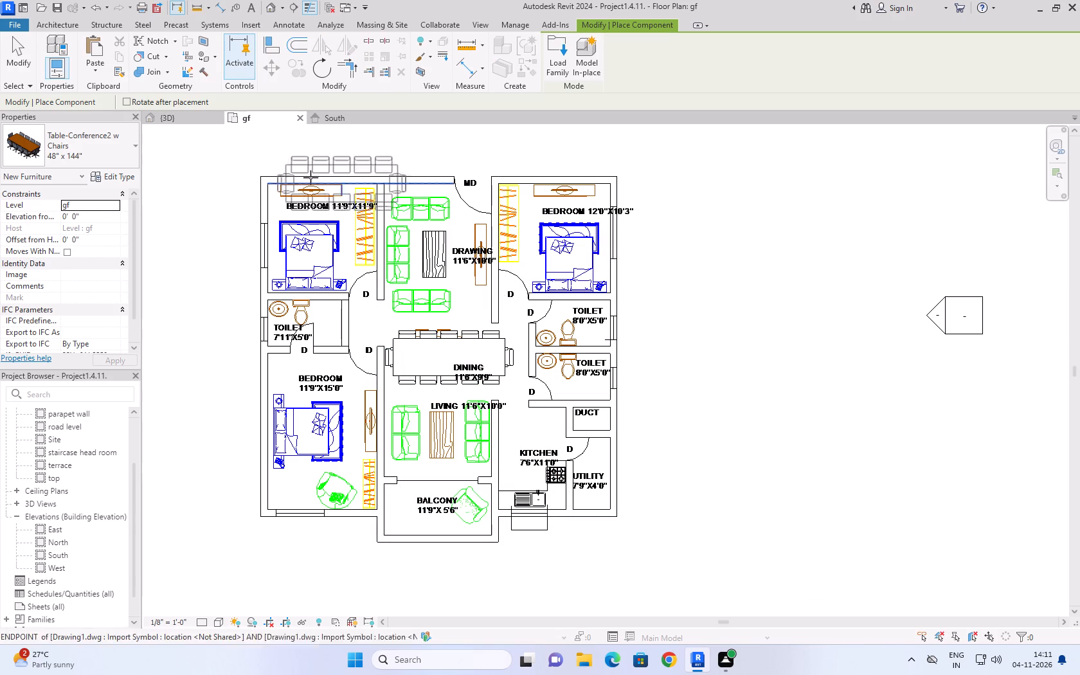
Check the dining area in the 3D view, return to the gf plan, and end the table placement.
click(194, 118)
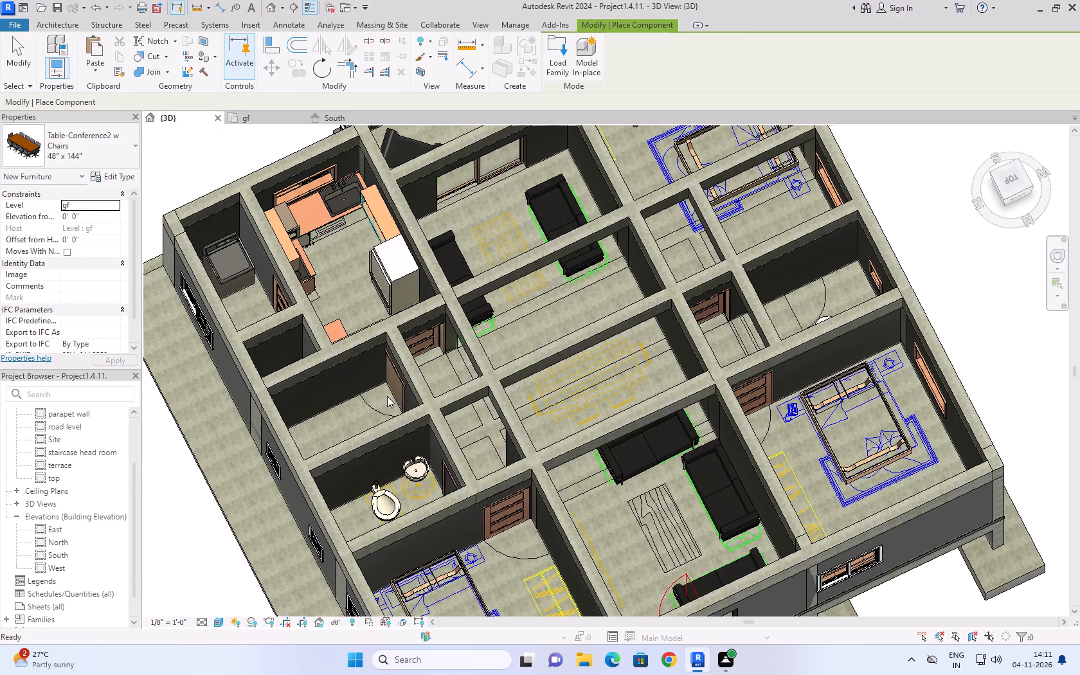
scroll(636, 457, down, 5)
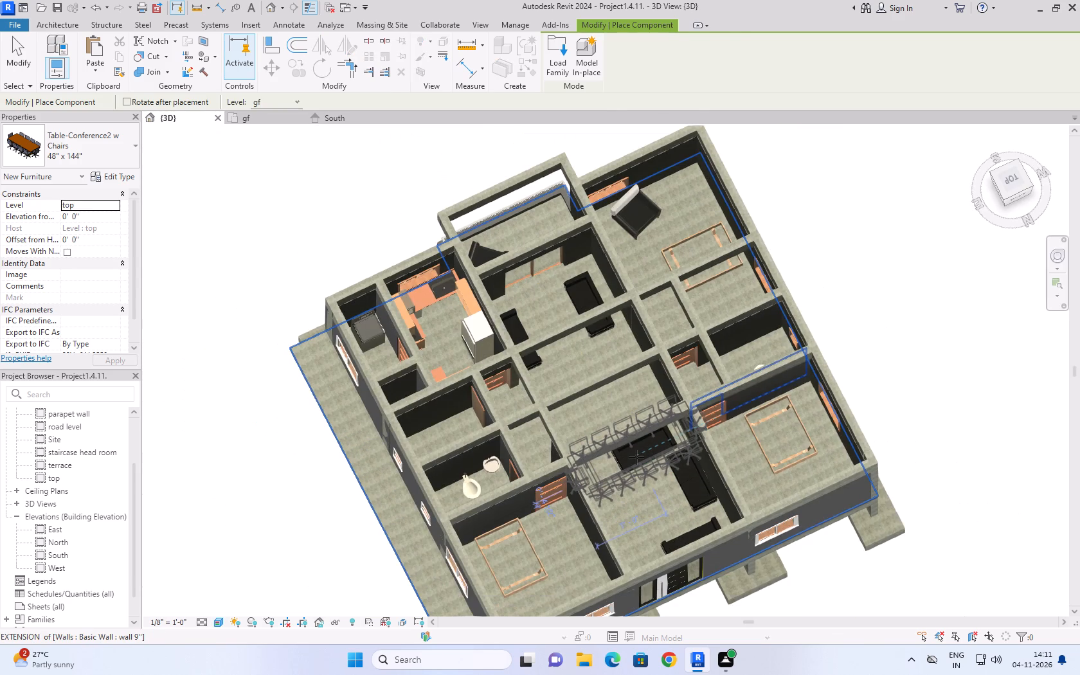
scroll(672, 530, up, 4)
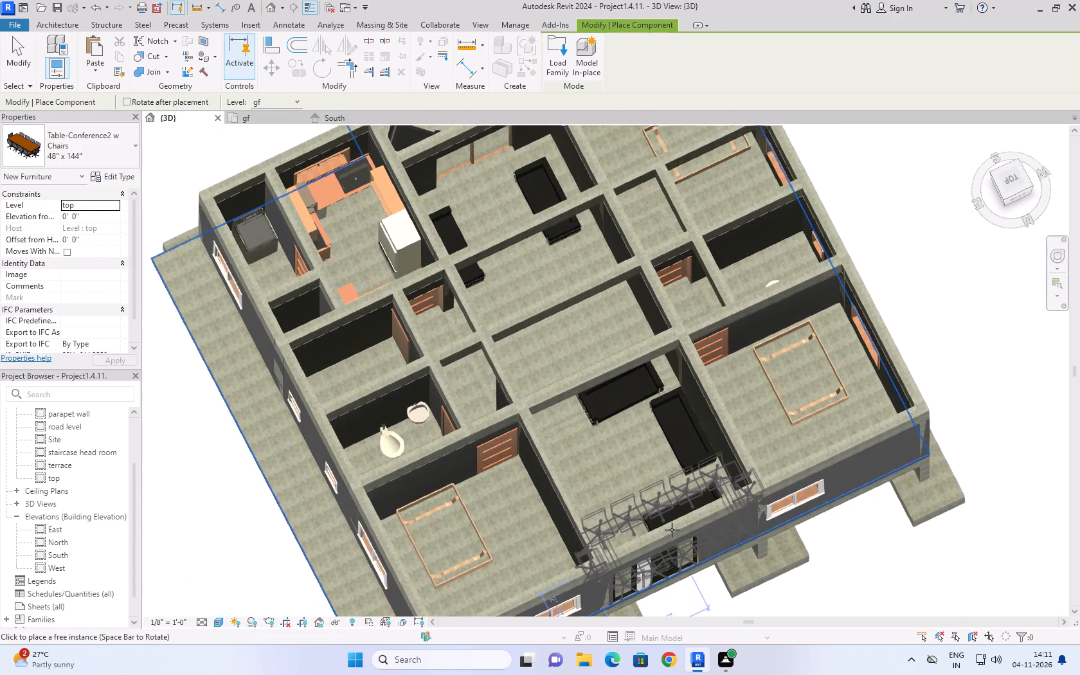
scroll(672, 530, up, 1)
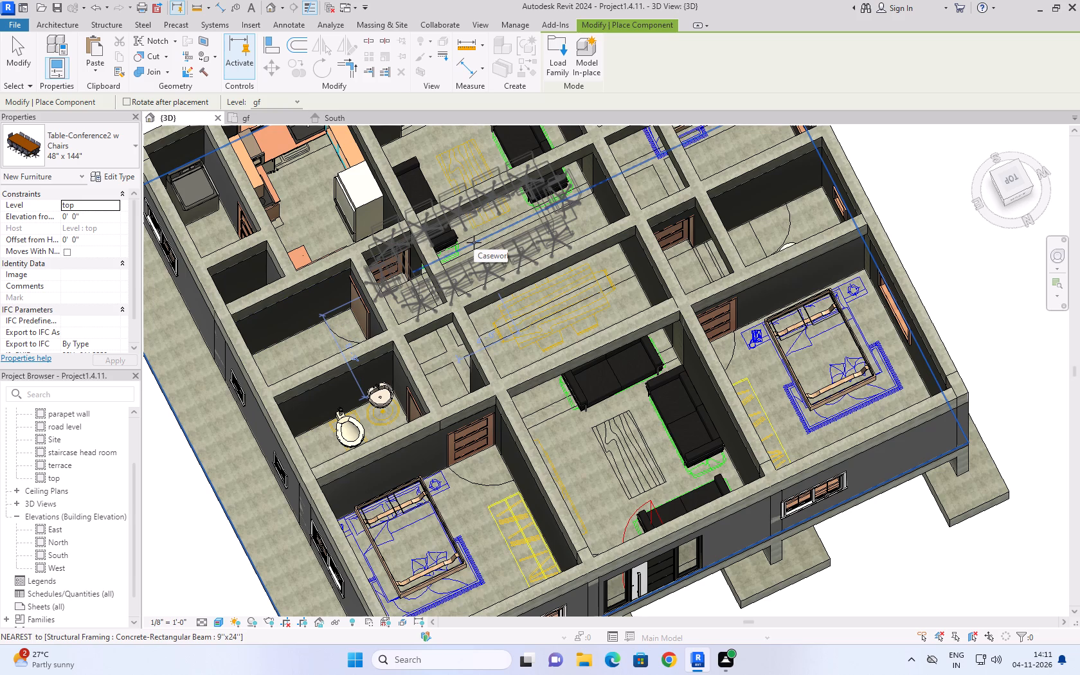
click(263, 117)
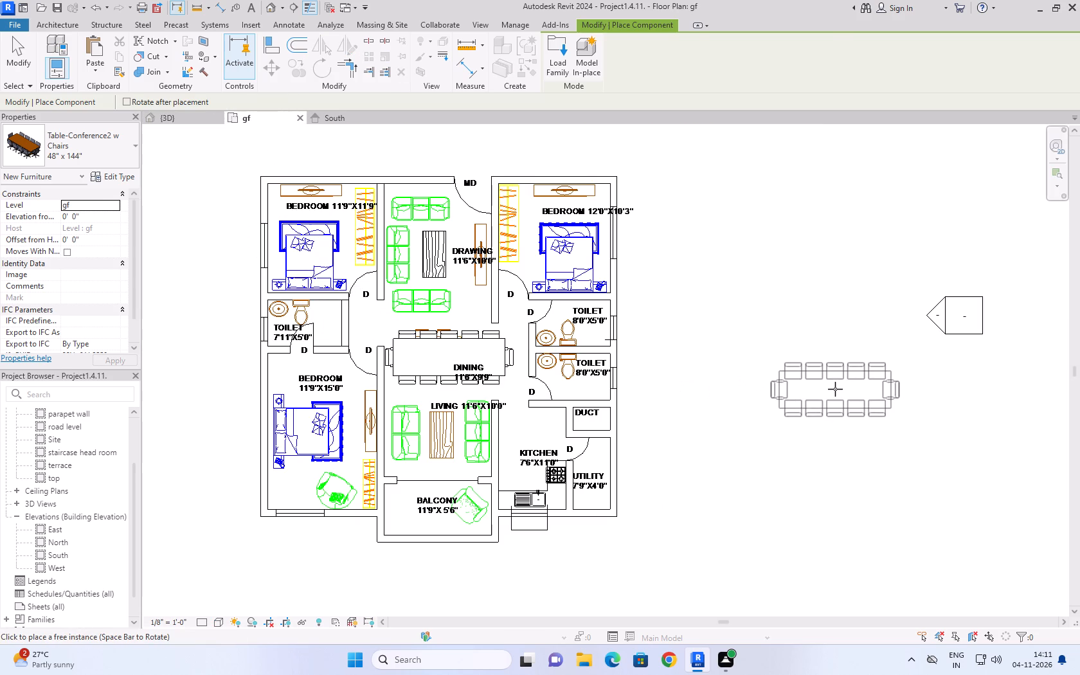
key(Escape)
key(Escape)
Select the Table-Conference2 w Chairs placed in the dining area.
click(496, 338)
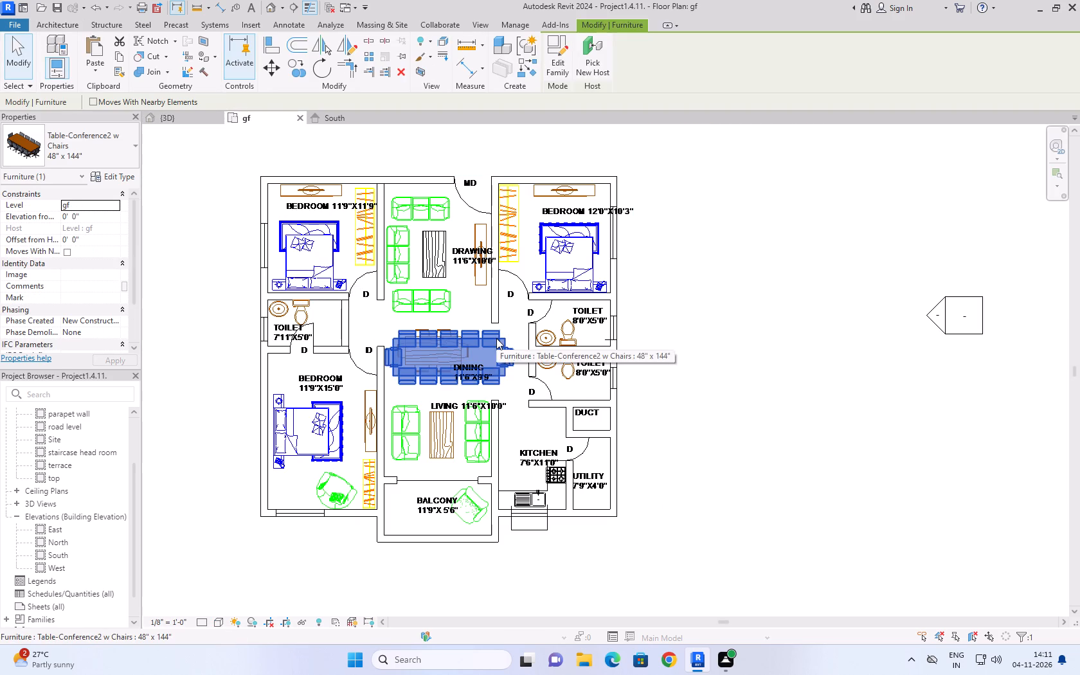
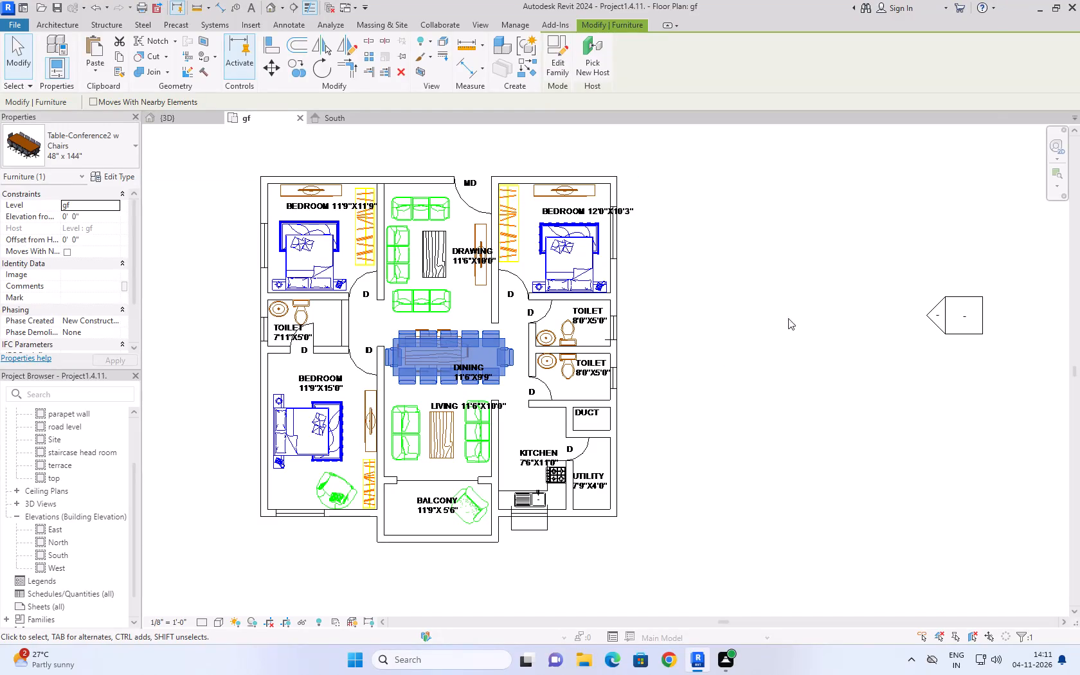
Compare the dining area in the gf plan and the 3D view to locate the placed conference table.
click(809, 304)
click(444, 335)
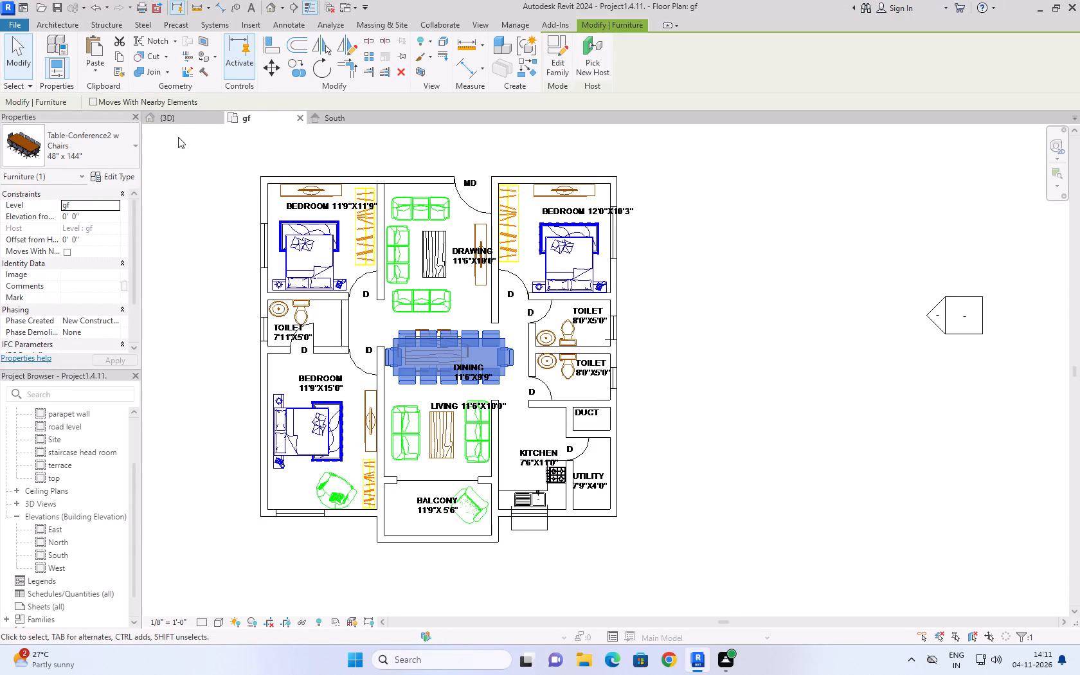
click(179, 119)
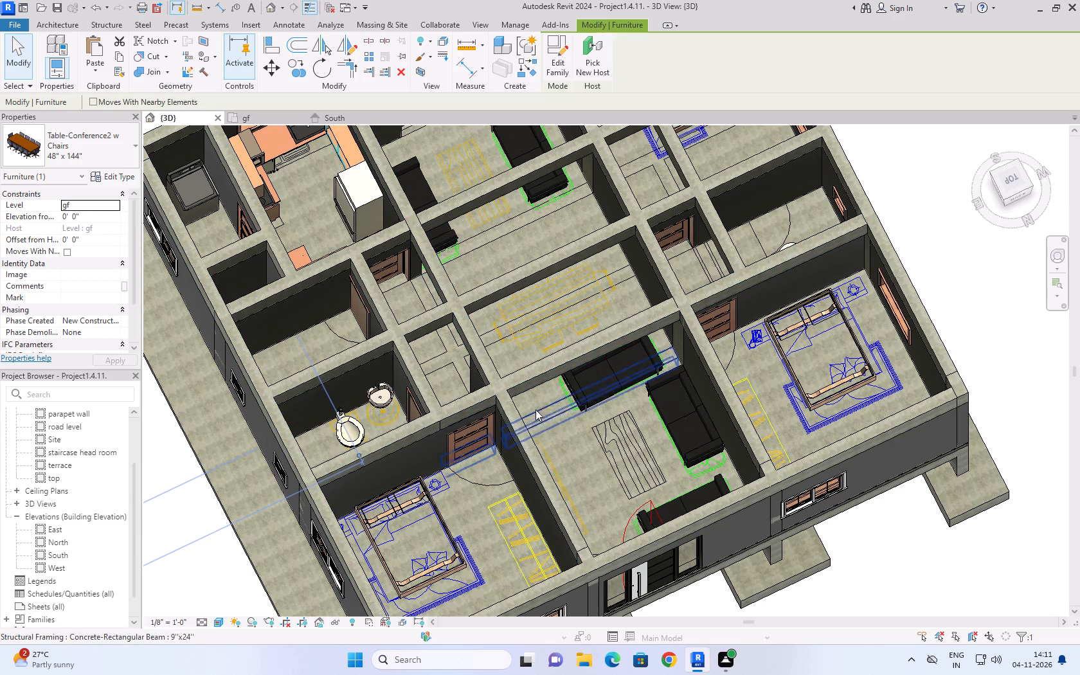
shift+middle_drag(594, 411, 550, 521)
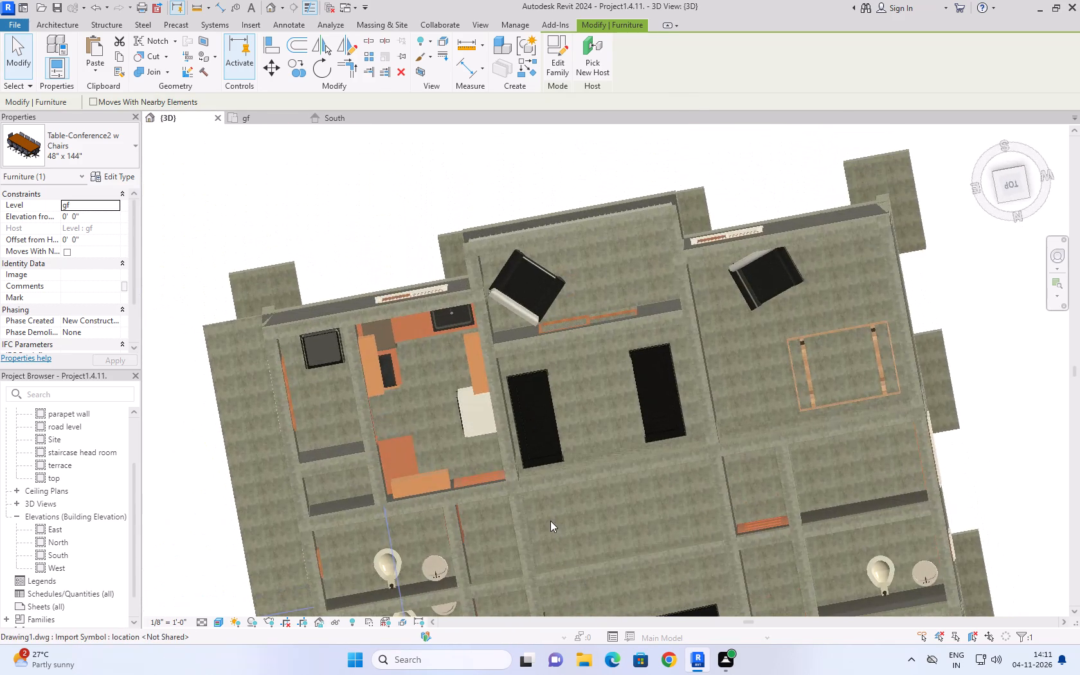
middle_drag(554, 521, 471, 413)
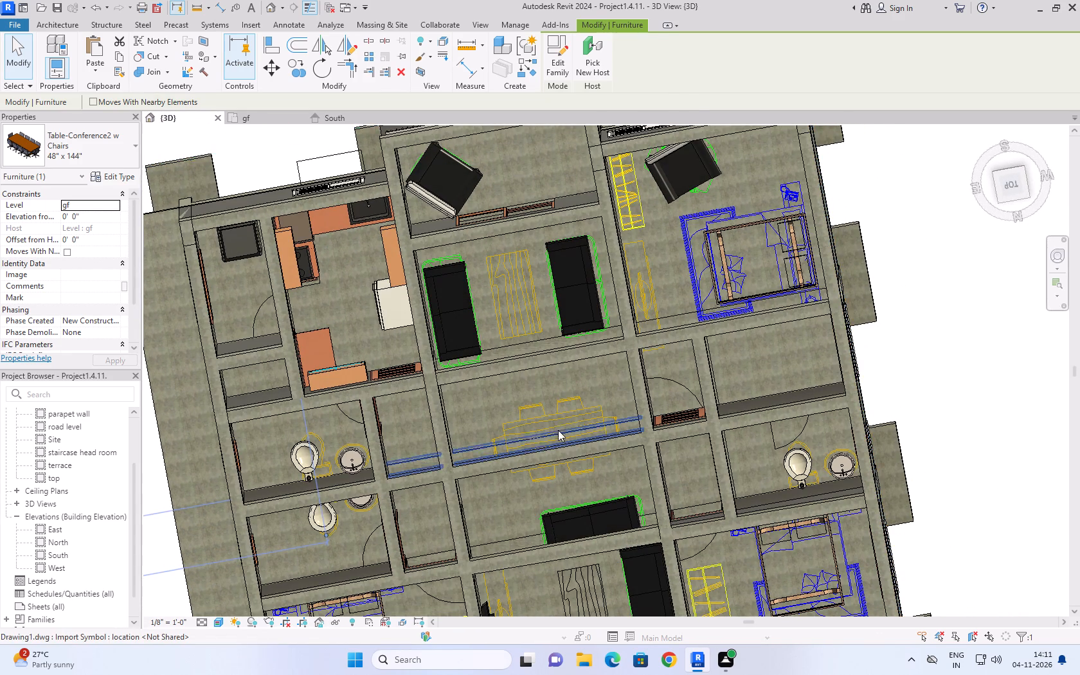
click(257, 119)
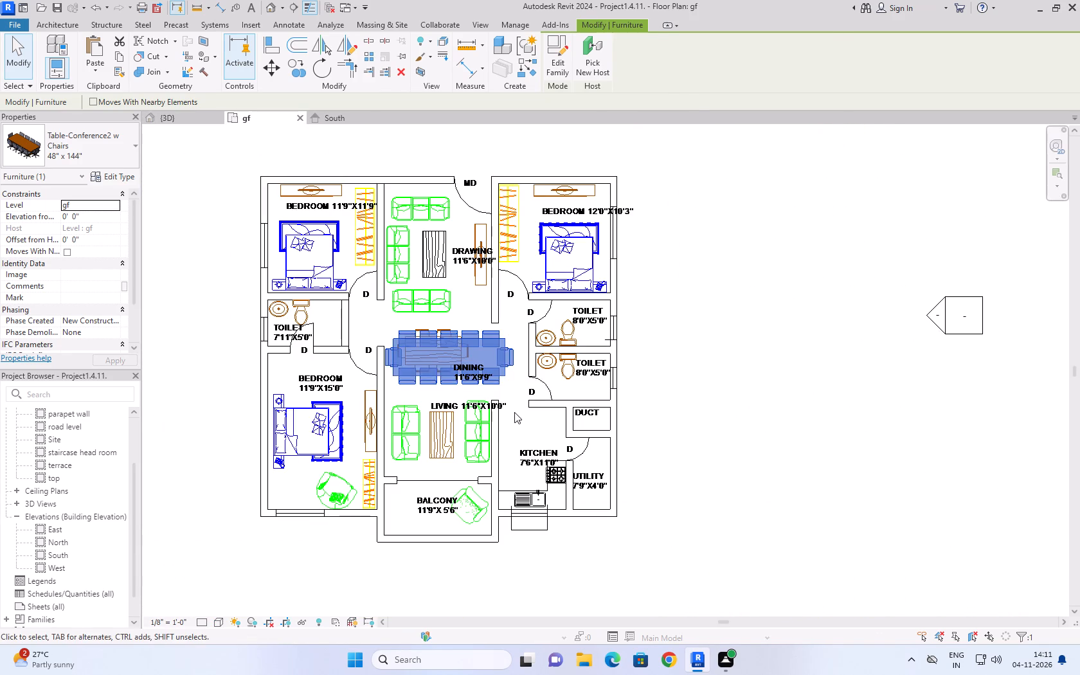
click(708, 285)
click(404, 374)
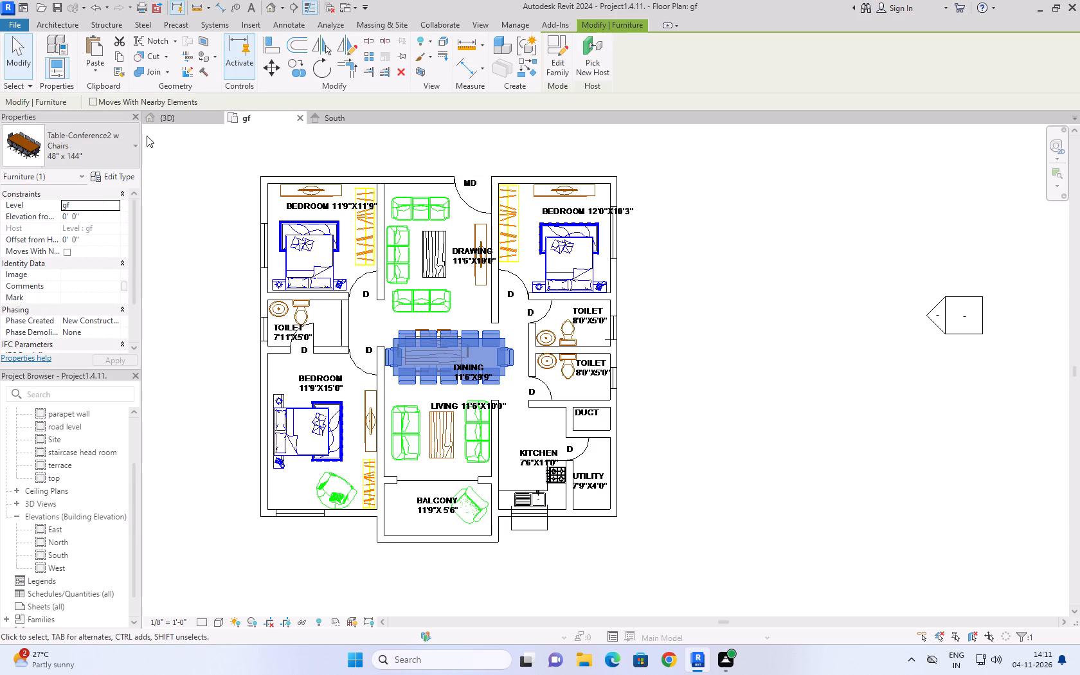
click(761, 322)
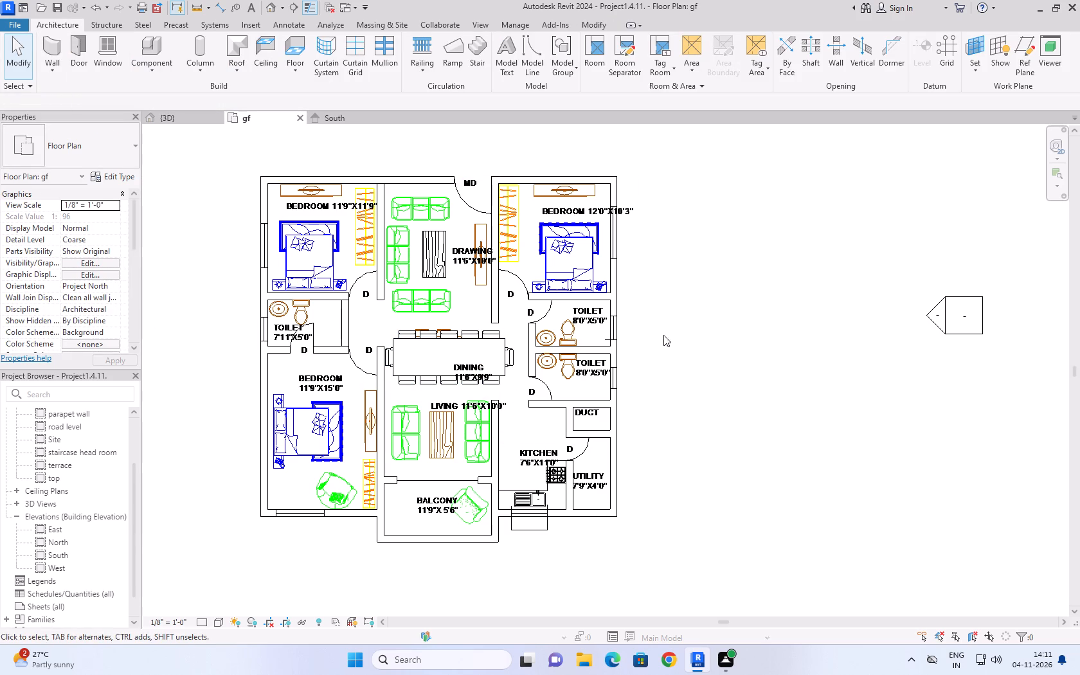
click(721, 352)
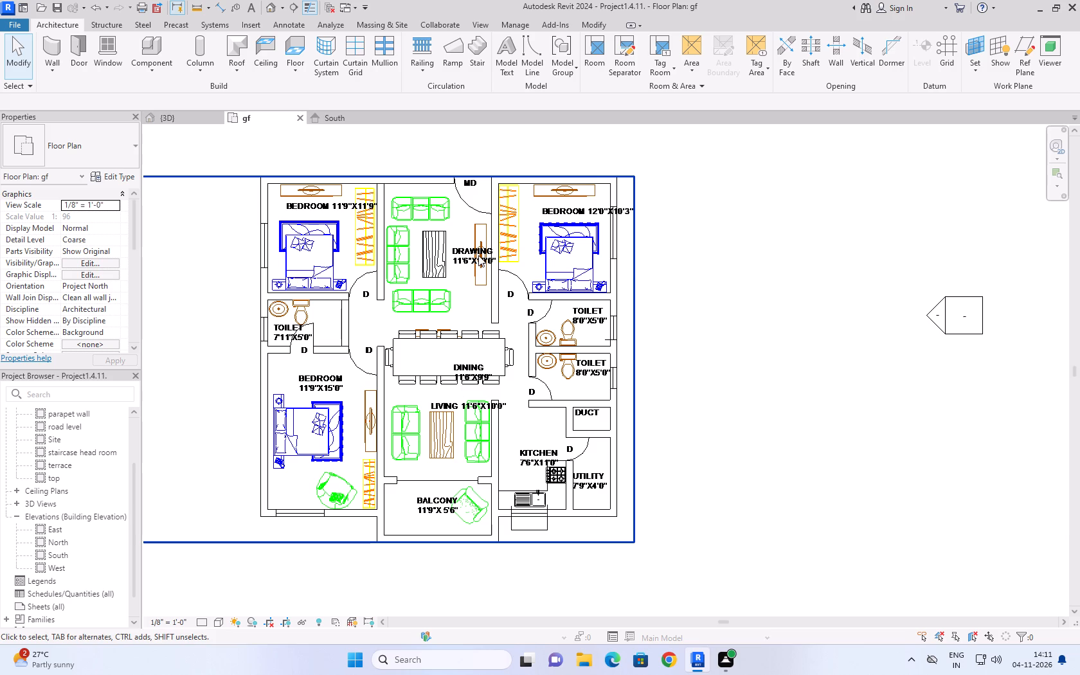
click(345, 117)
click(268, 118)
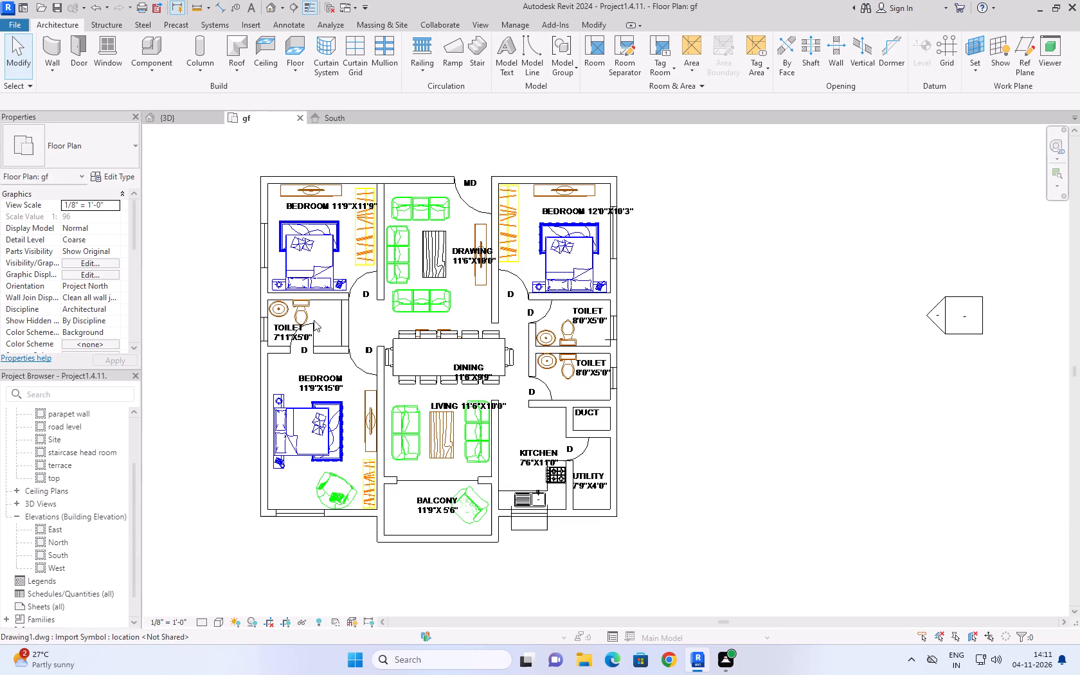
click(178, 120)
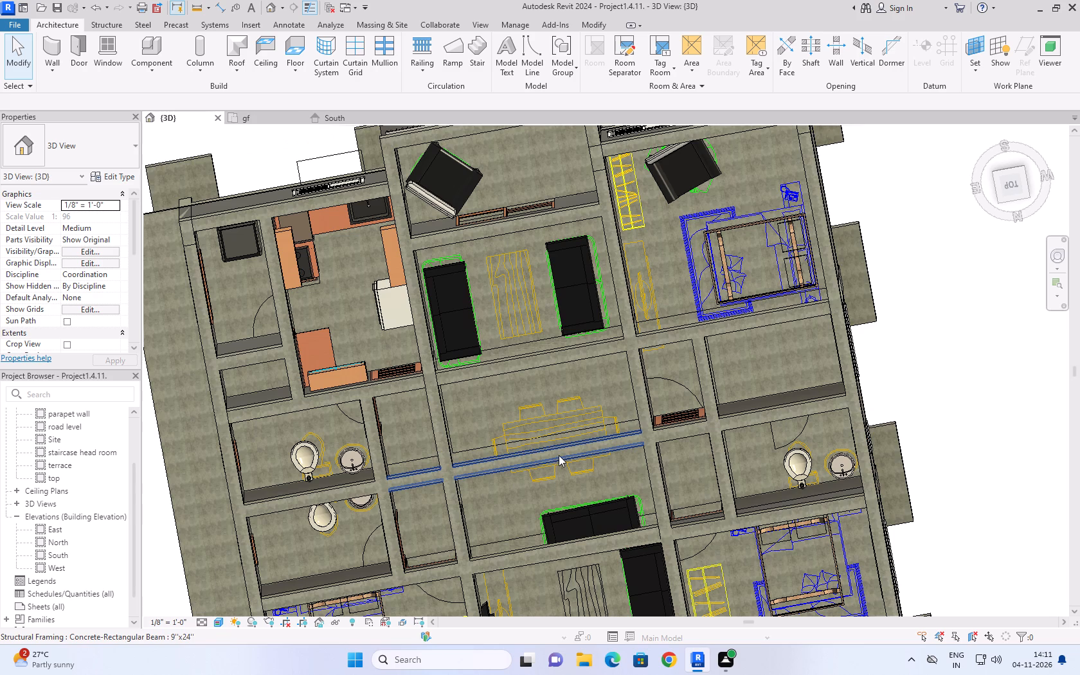
scroll(643, 367, down, 5)
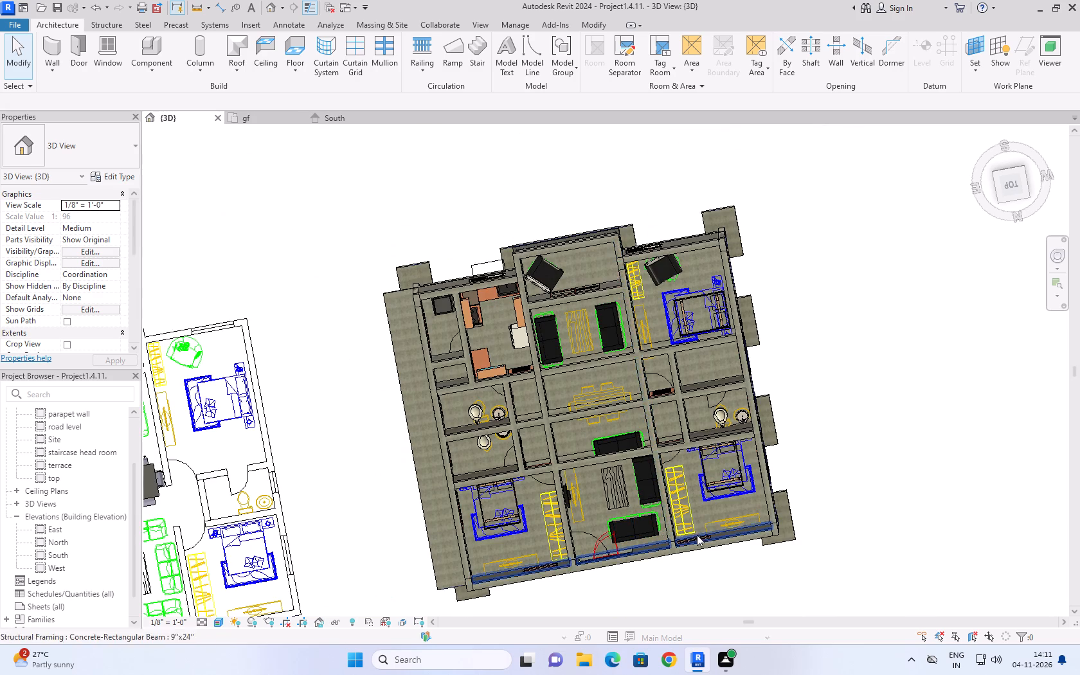
scroll(728, 511, up, 1)
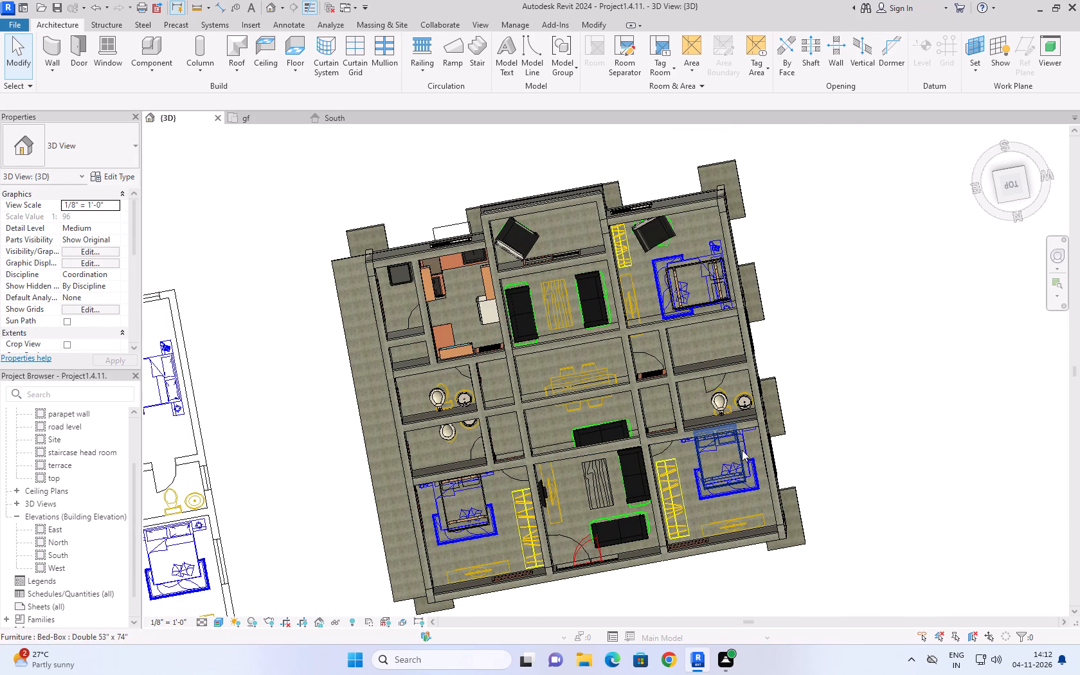
click(739, 451)
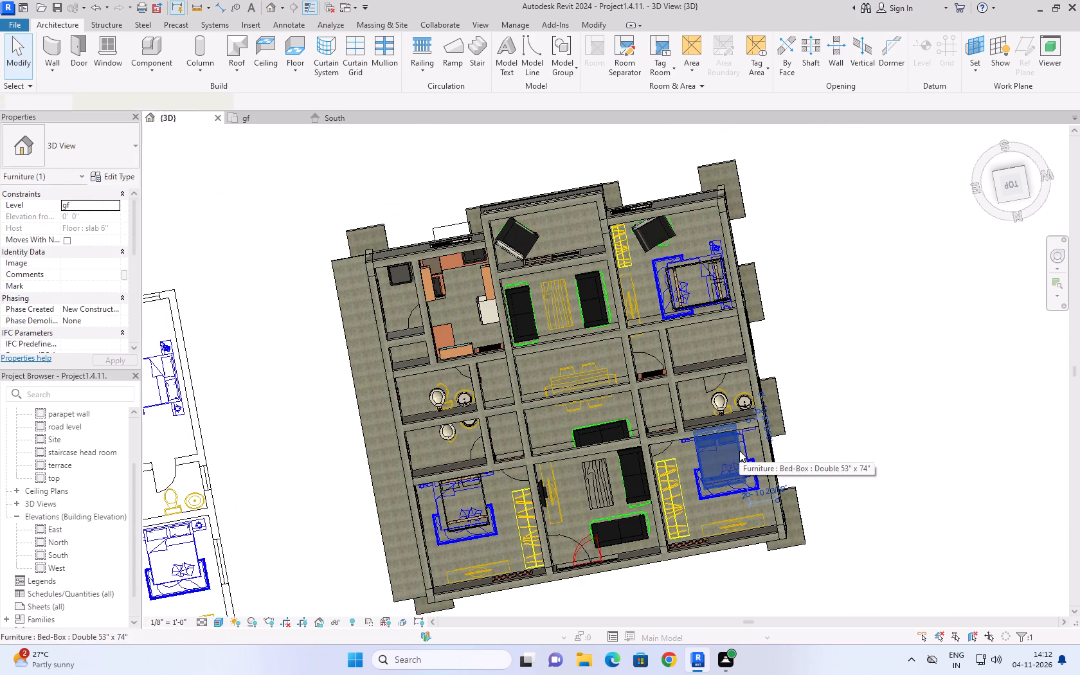
click(858, 350)
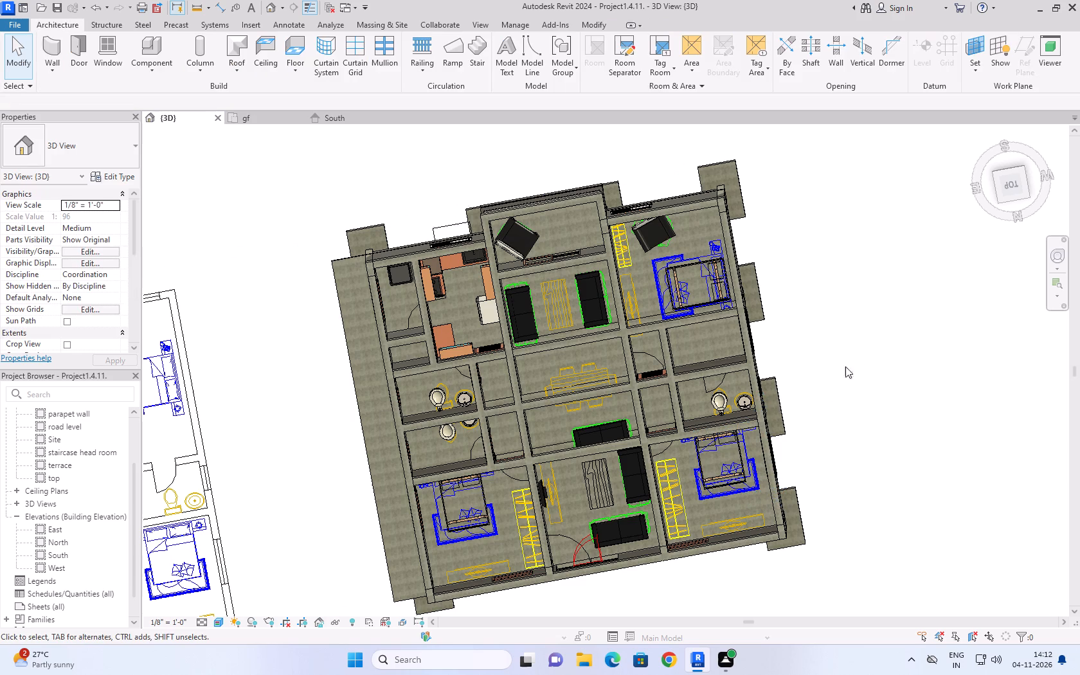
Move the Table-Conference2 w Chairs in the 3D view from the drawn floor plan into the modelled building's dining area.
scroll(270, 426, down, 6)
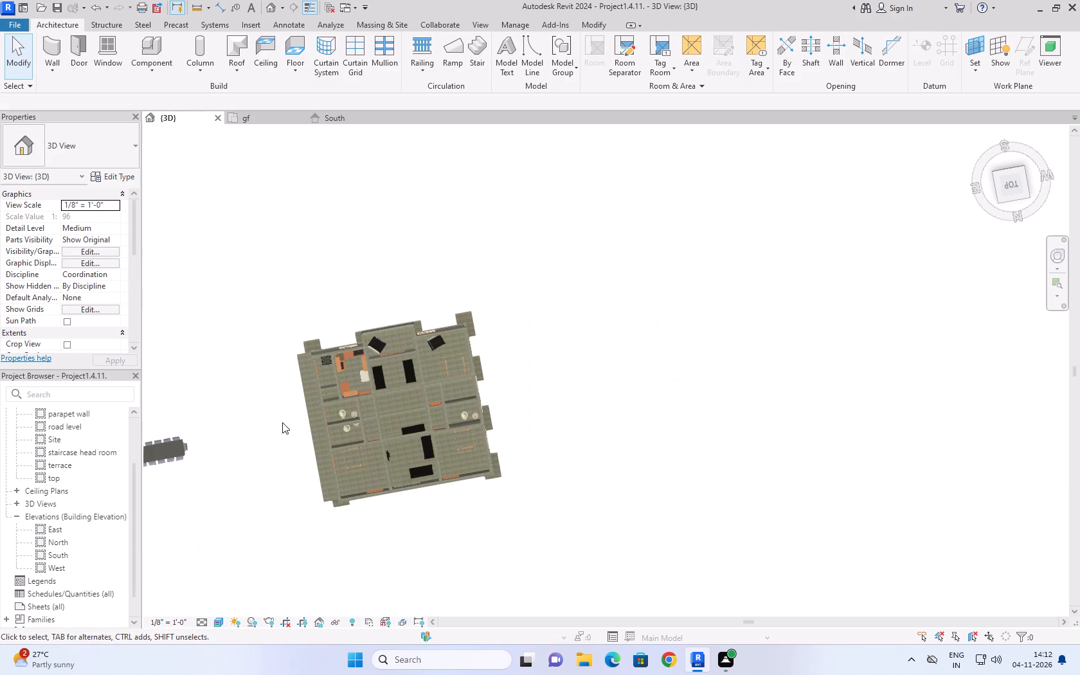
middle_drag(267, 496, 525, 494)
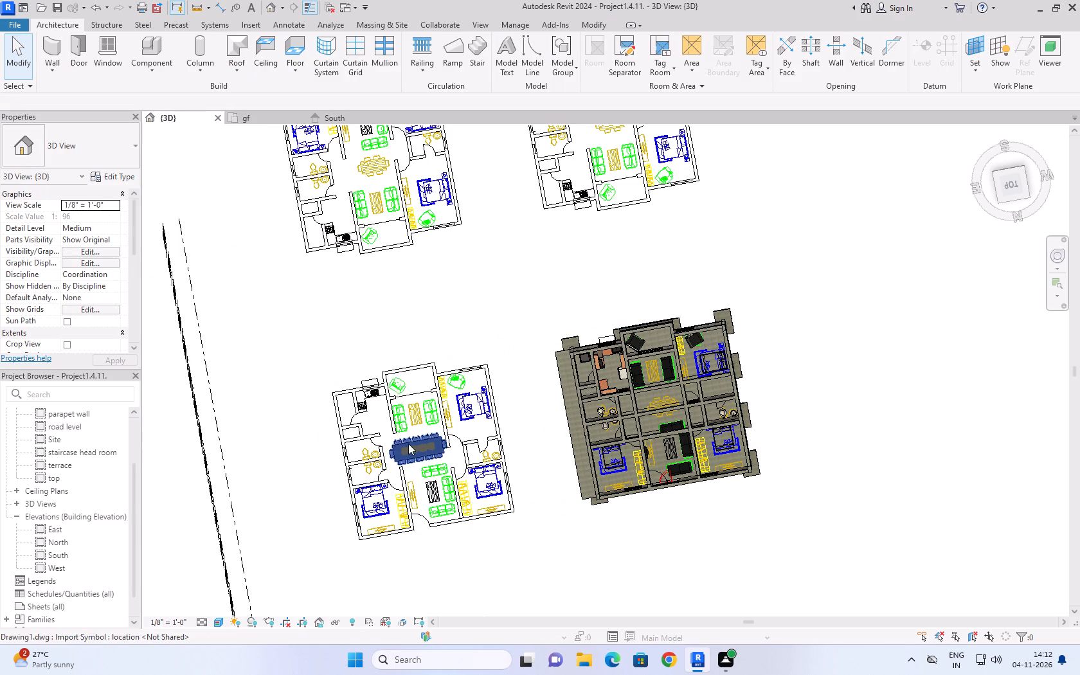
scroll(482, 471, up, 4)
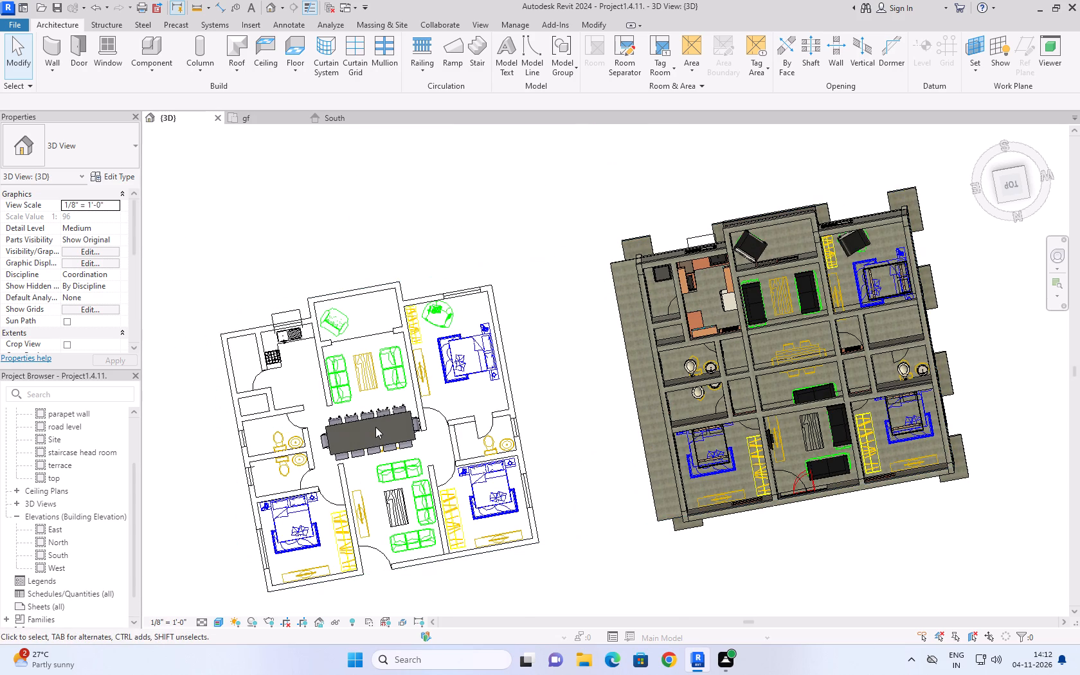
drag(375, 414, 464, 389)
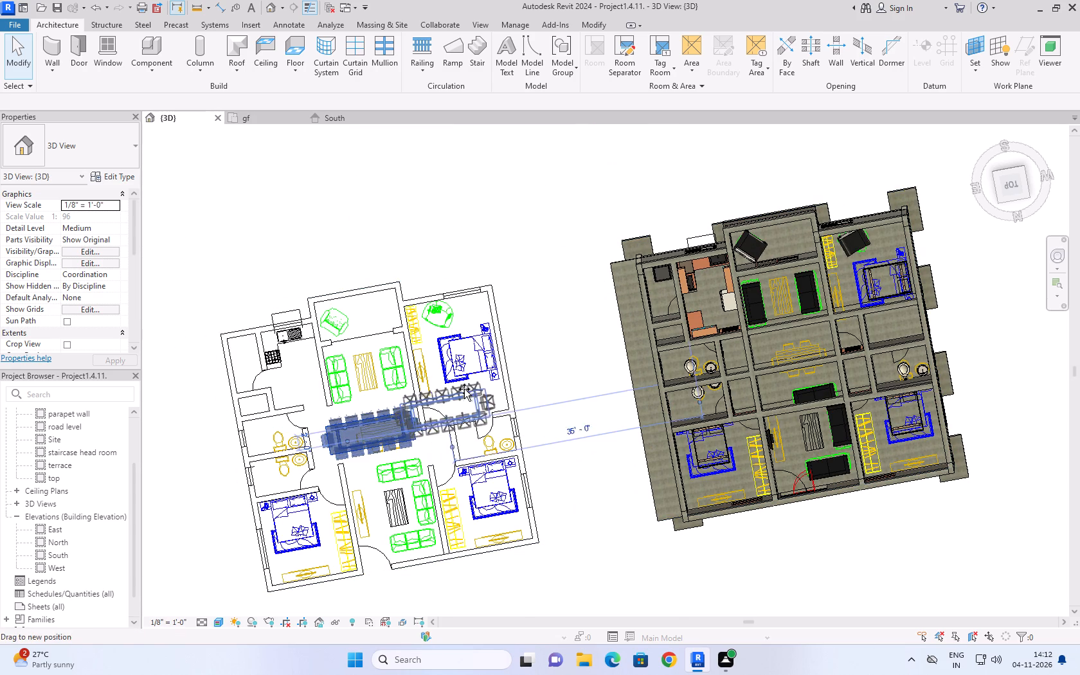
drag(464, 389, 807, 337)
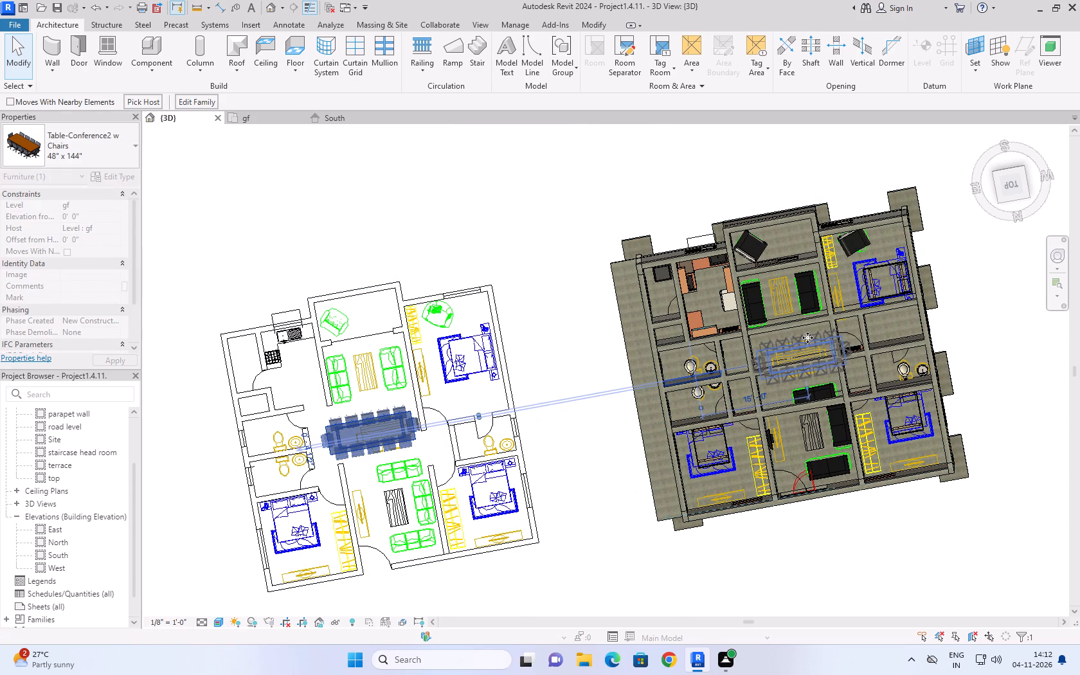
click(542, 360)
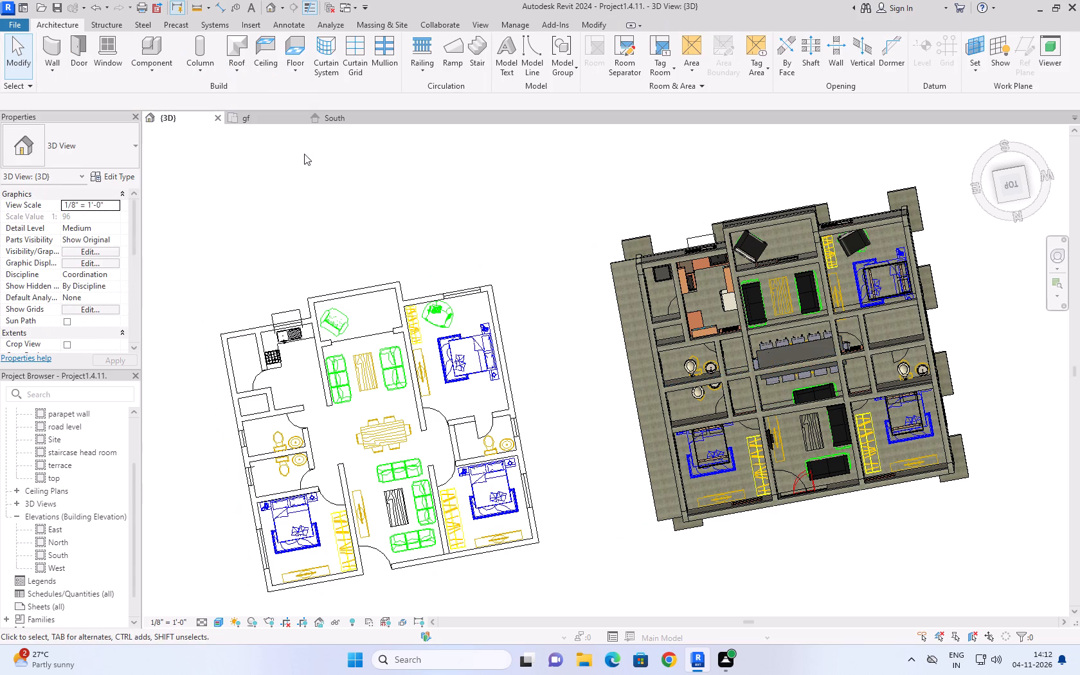
Check the moved conference table's position in the gf plan, comparing the modelled building with the drawn layout beside it.
click(278, 115)
click(461, 345)
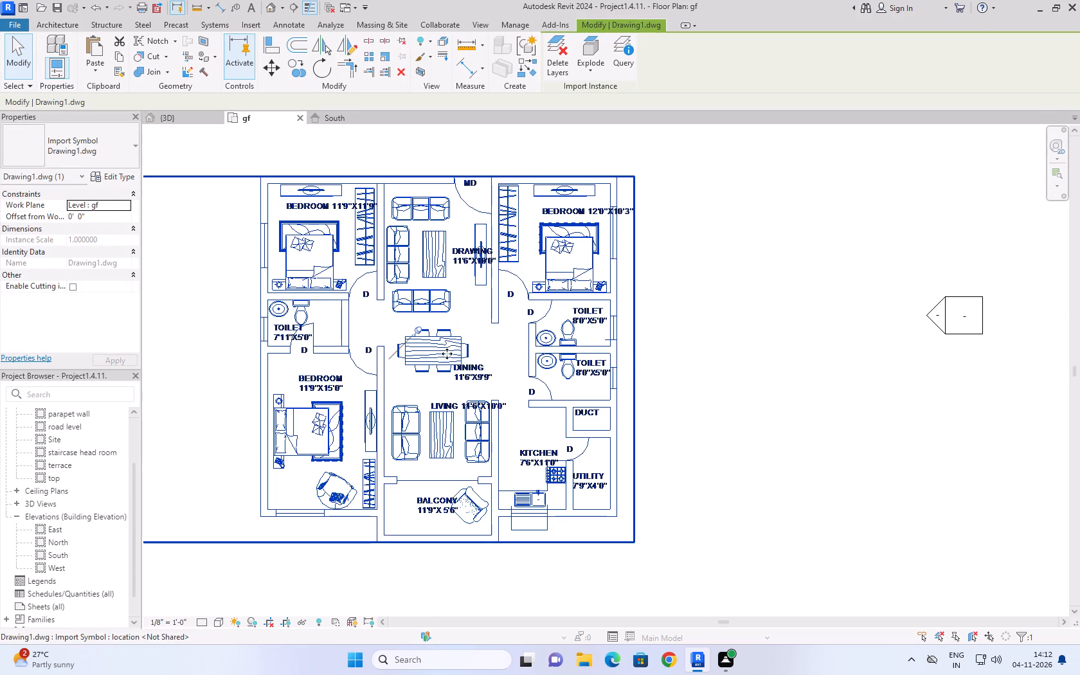
click(813, 293)
scroll(706, 617, down, 4)
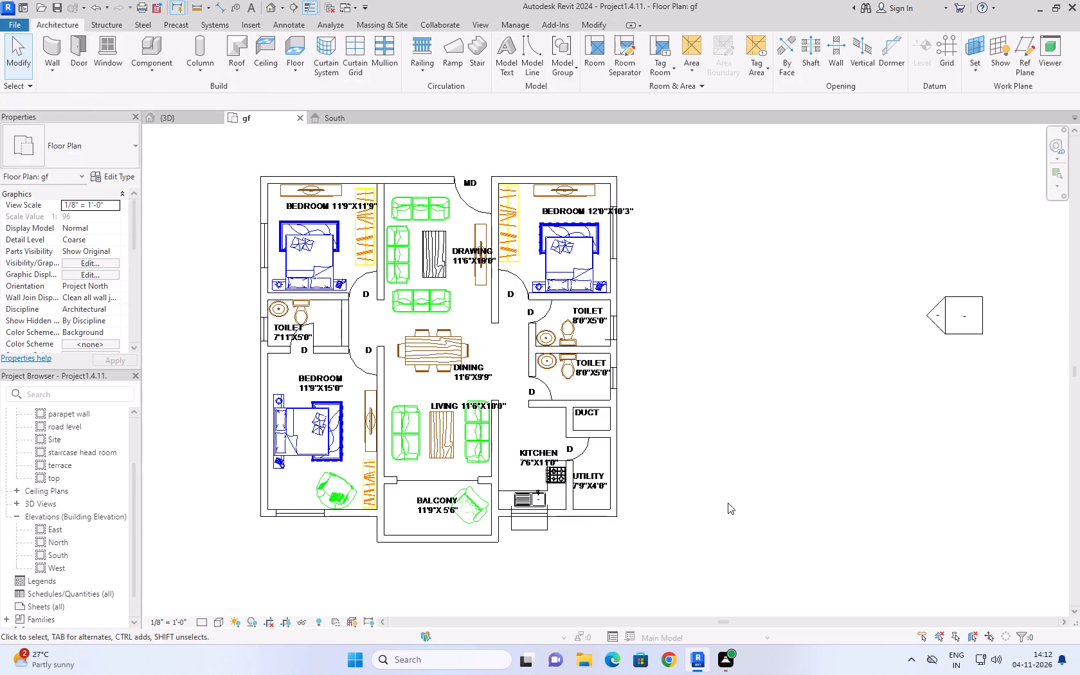
scroll(727, 496, down, 7)
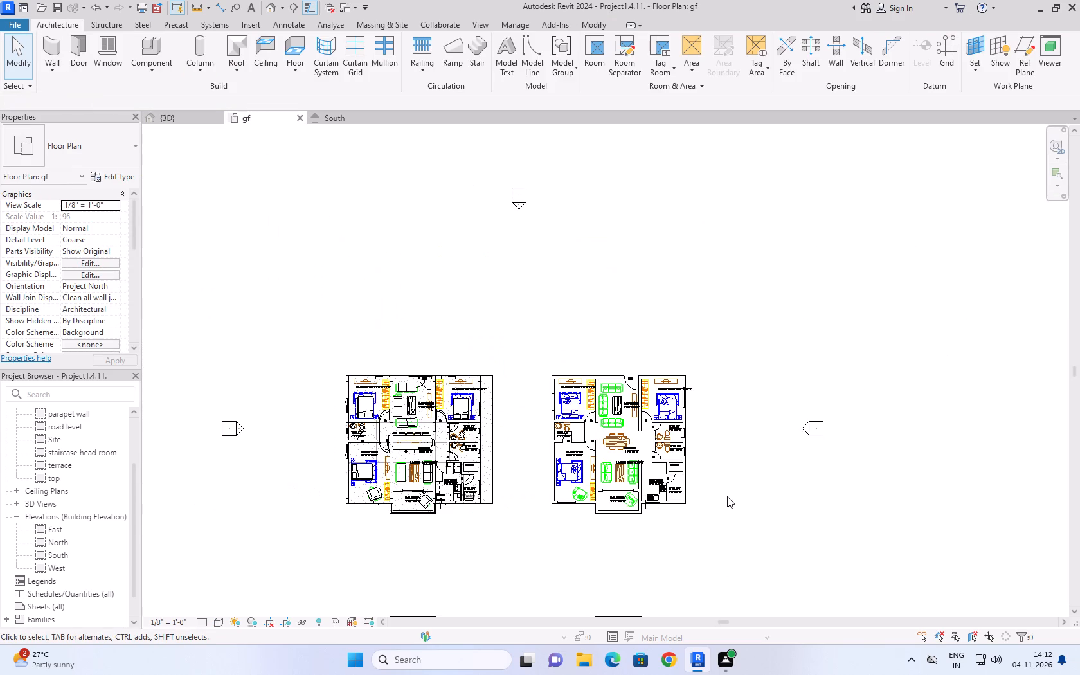
scroll(727, 496, up, 3)
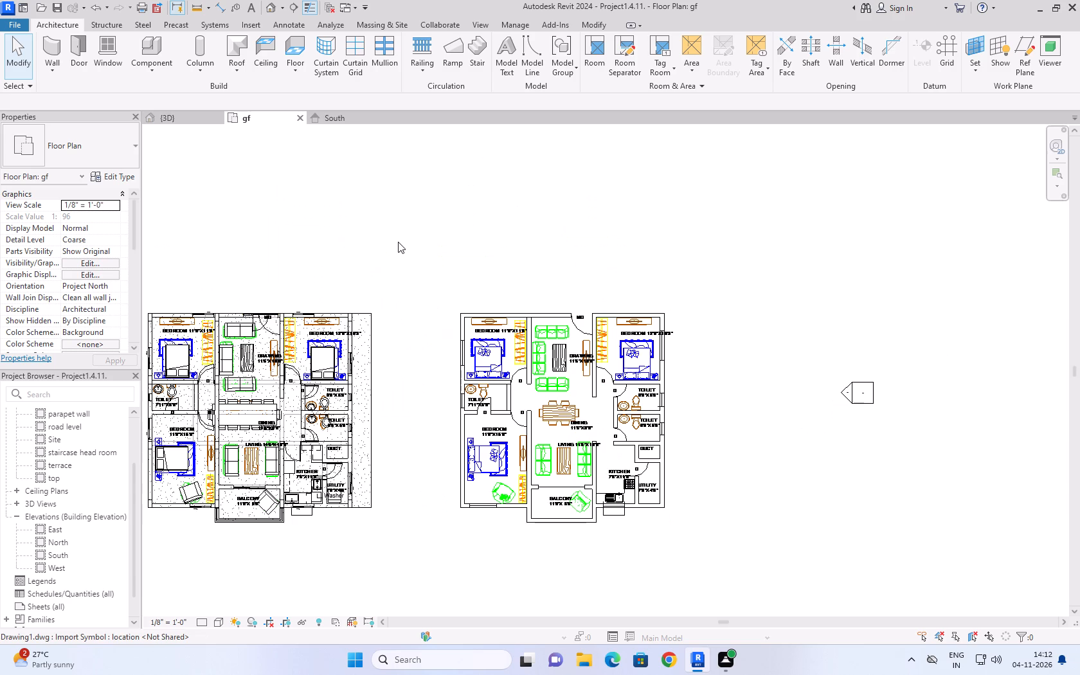
Undo the conference table's move and the recent furniture placements made before it.
key(ctrl+z)
key(ctrl+z)
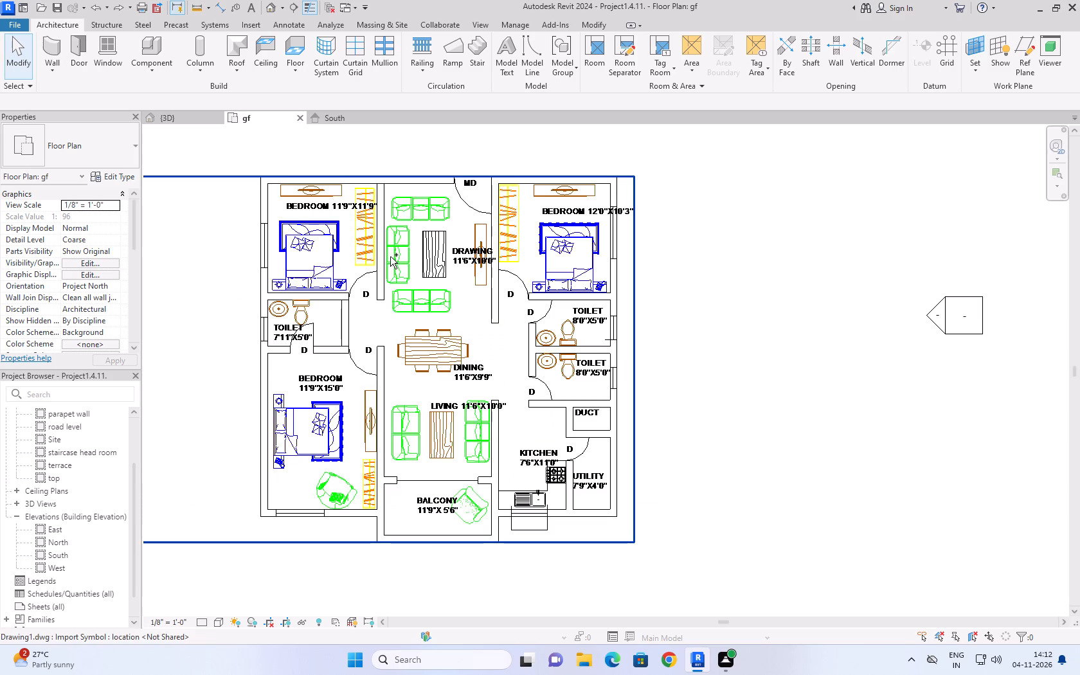
key(ctrl+z)
key(ctrl+z)
key(ctrl+z)
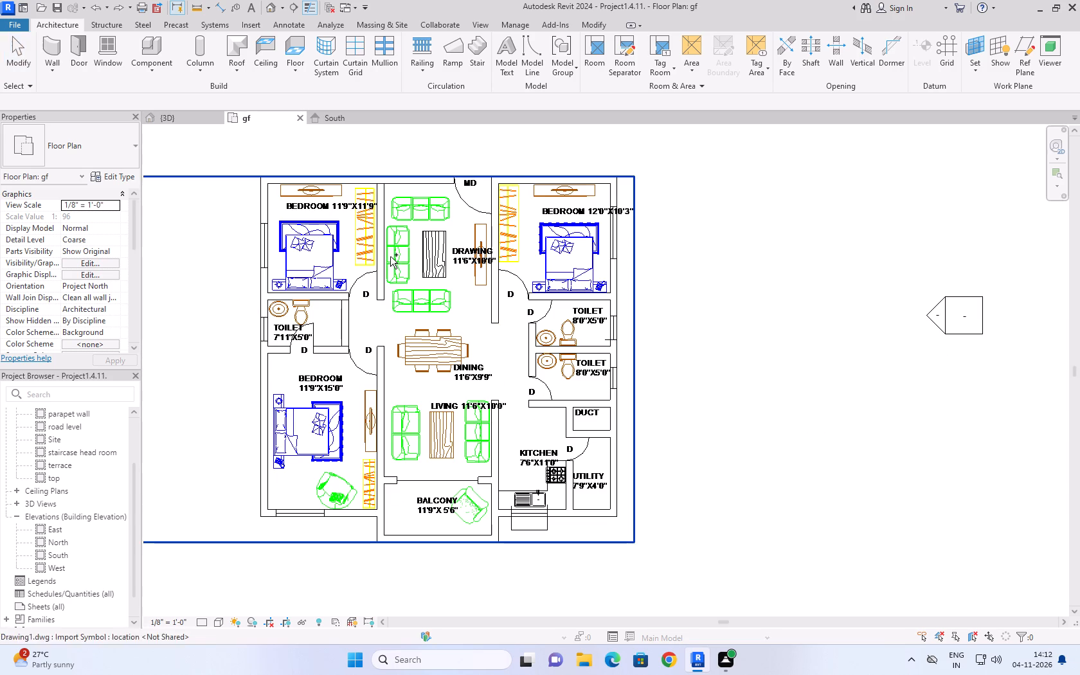
key(ctrl+z)
key(ctrl+z)
Examine the modelled building's furniture in the gf plan against the drawn layout copies around it.
scroll(424, 298, down, 3)
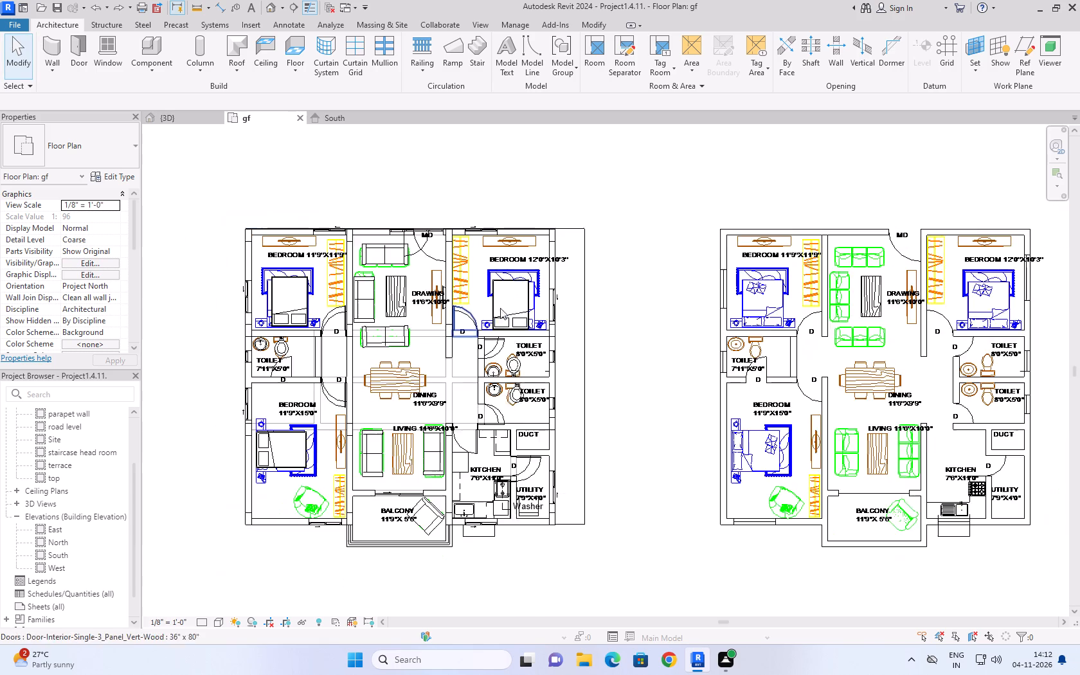
scroll(500, 308, down, 3)
scroll(546, 424, down, 4)
scroll(625, 476, up, 3)
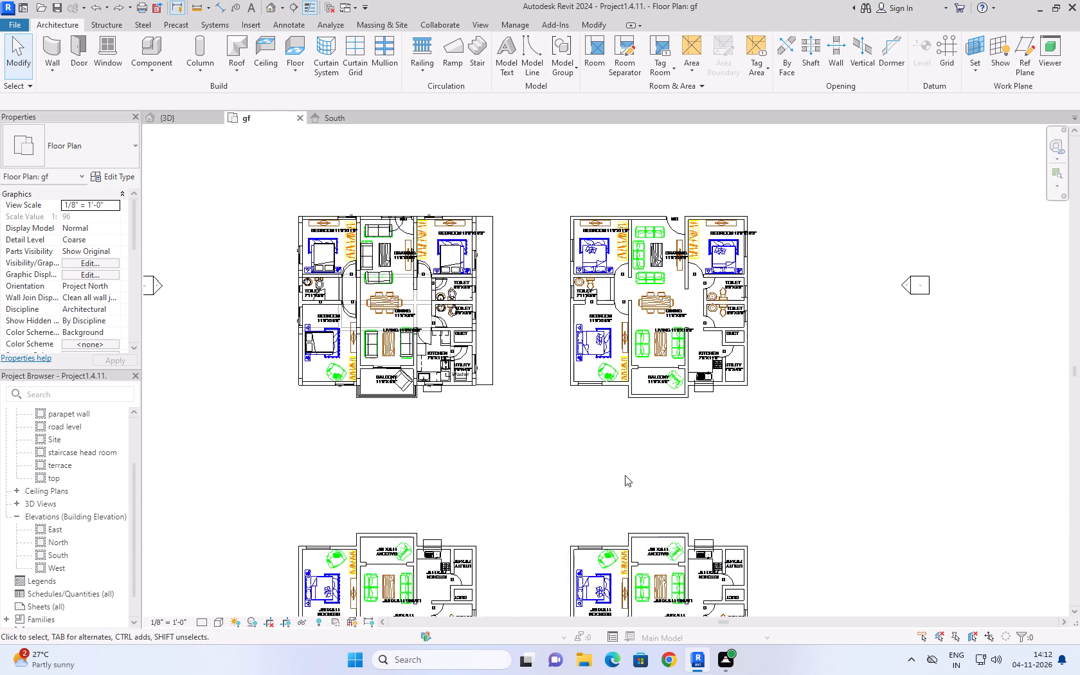
scroll(625, 475, up, 2)
middle_drag(501, 412, 545, 519)
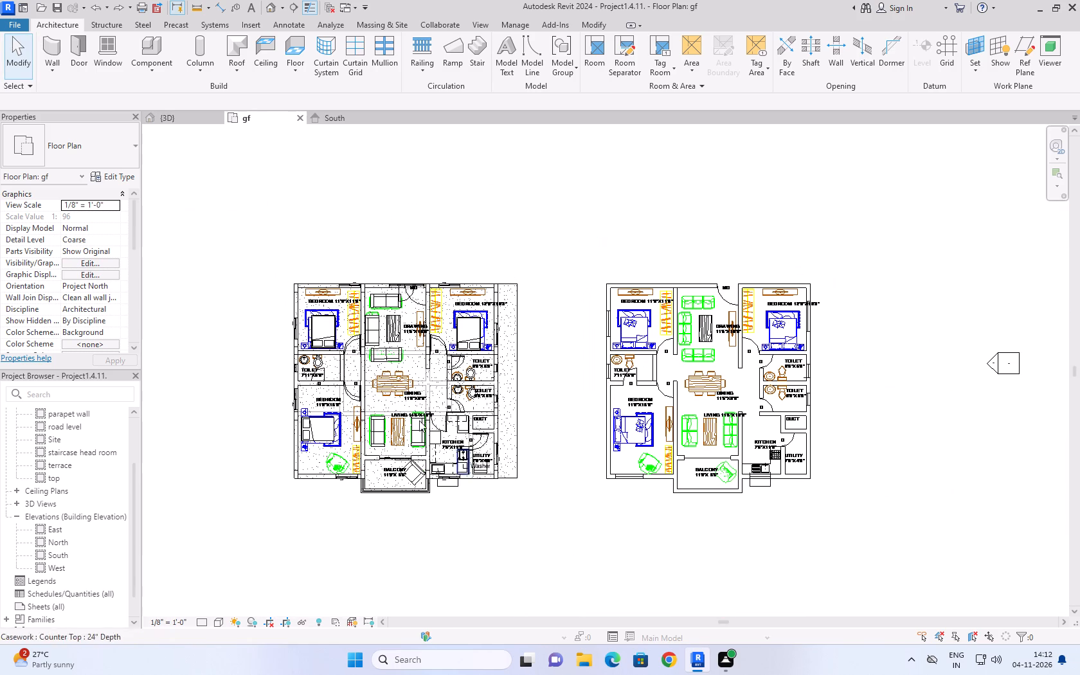
scroll(422, 442, up, 5)
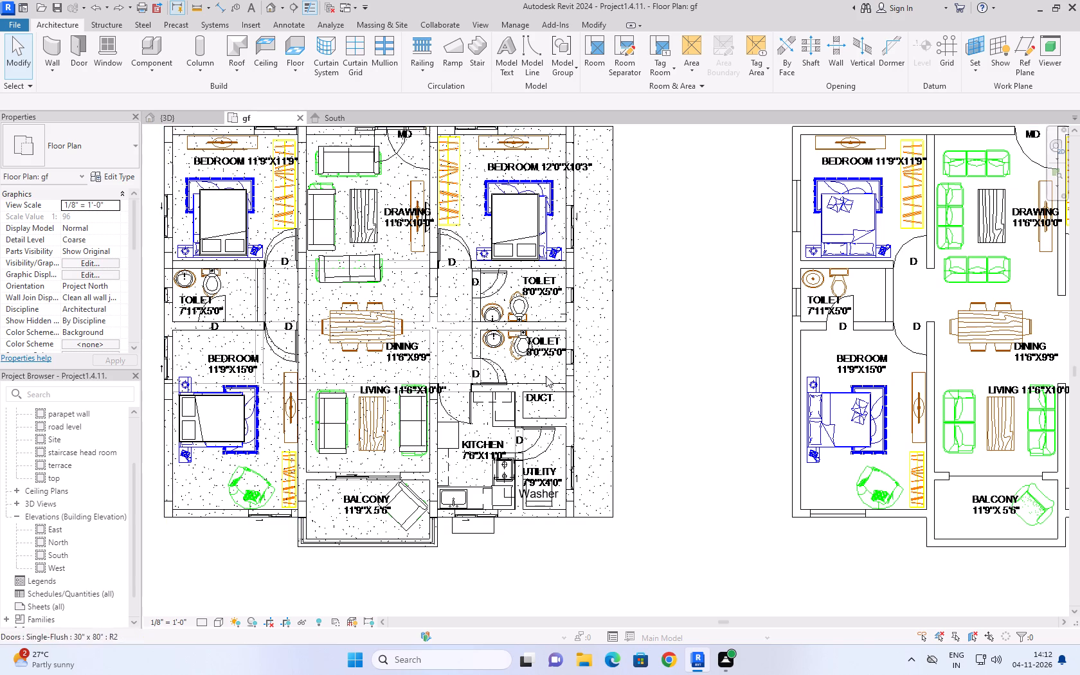
scroll(580, 394, down, 10)
scroll(626, 471, up, 2)
scroll(627, 471, down, 4)
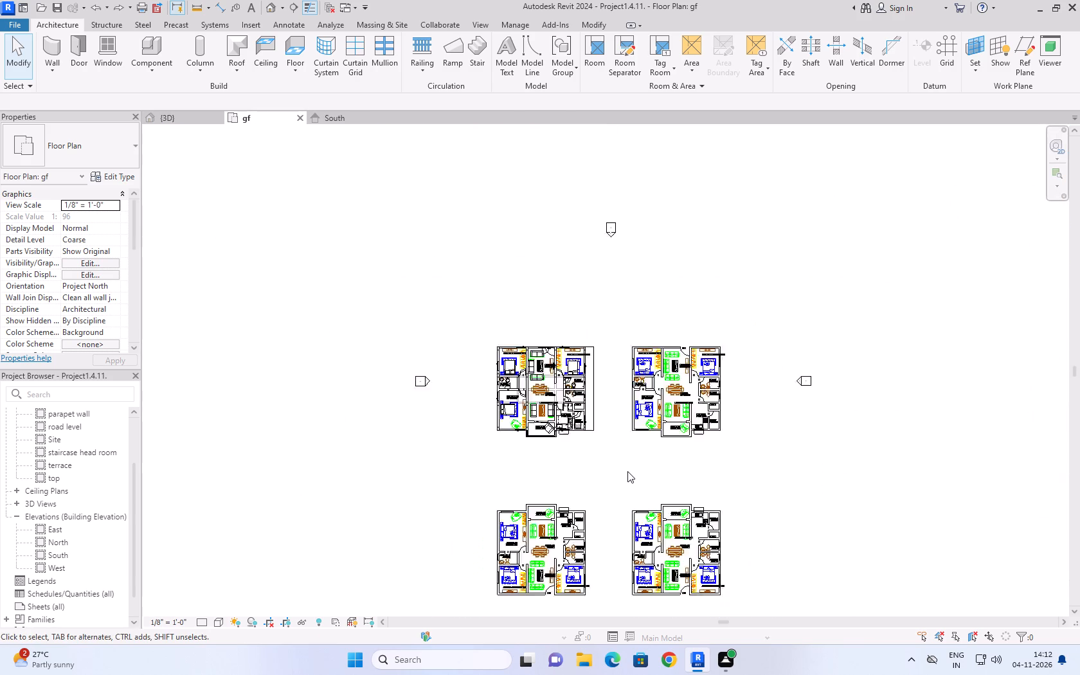
scroll(627, 471, down, 2)
scroll(627, 471, up, 11)
scroll(448, 300, down, 5)
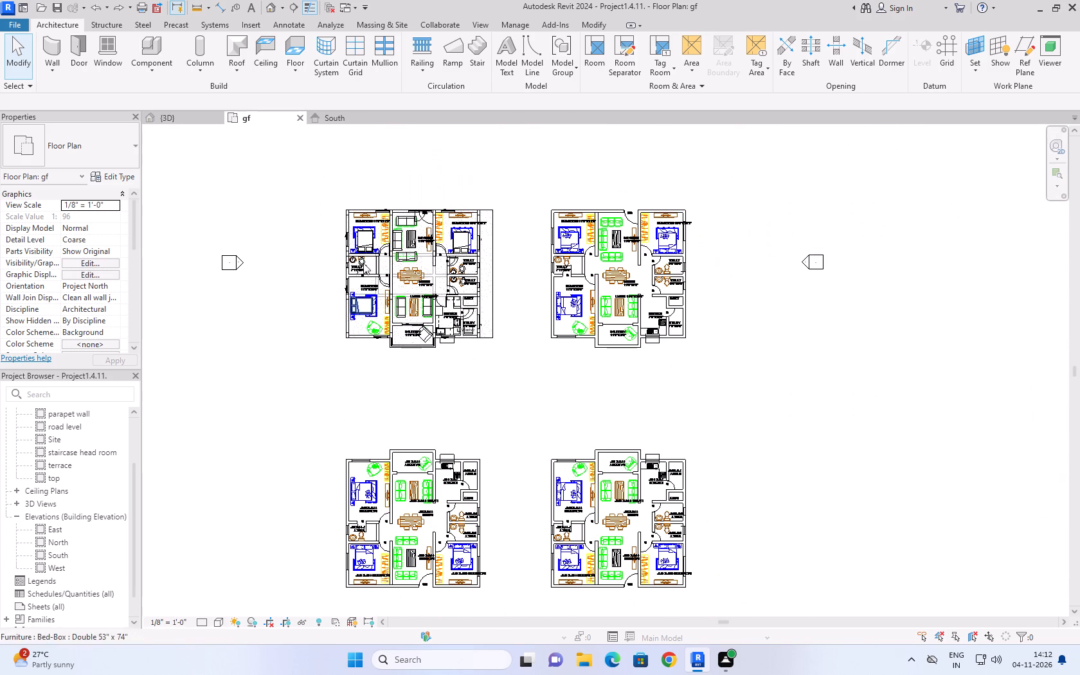
Change the drawing room's TV - Flat Screen in the modelled building to the 50" type.
scroll(355, 175, up, 5)
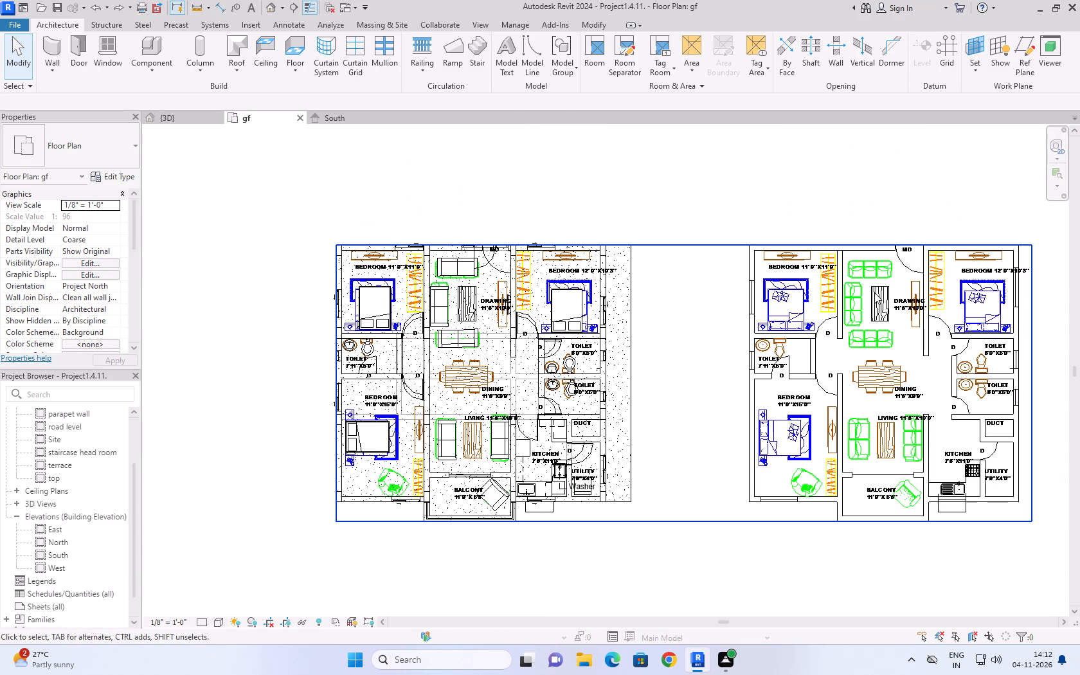
scroll(509, 302, up, 7)
middle_click(509, 302)
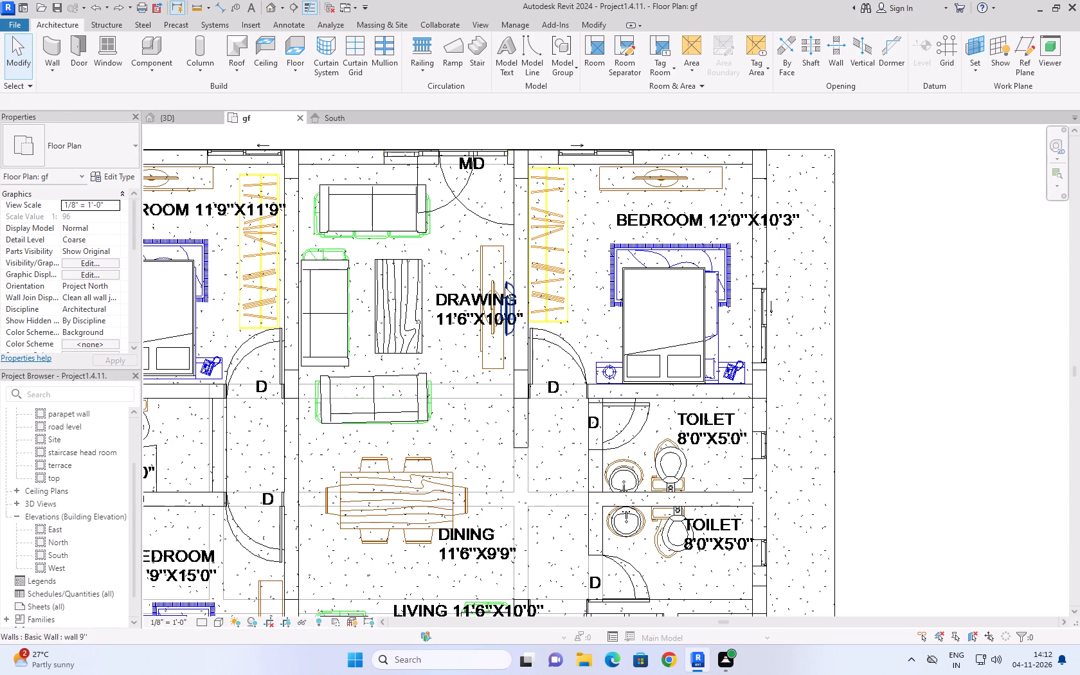
click(505, 287)
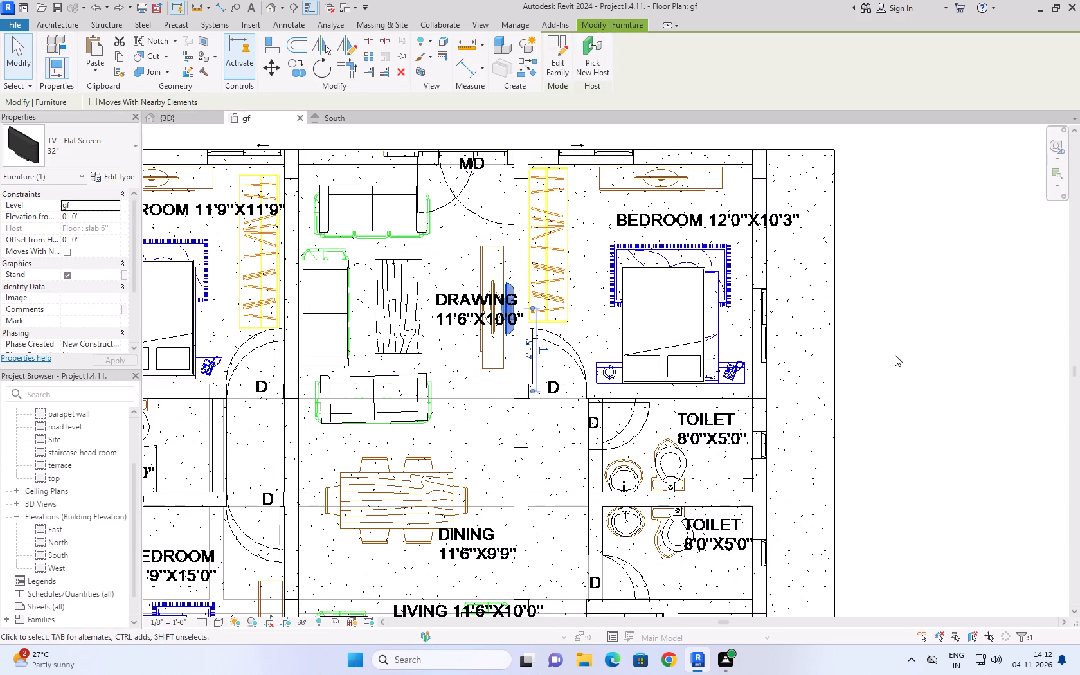
click(141, 150)
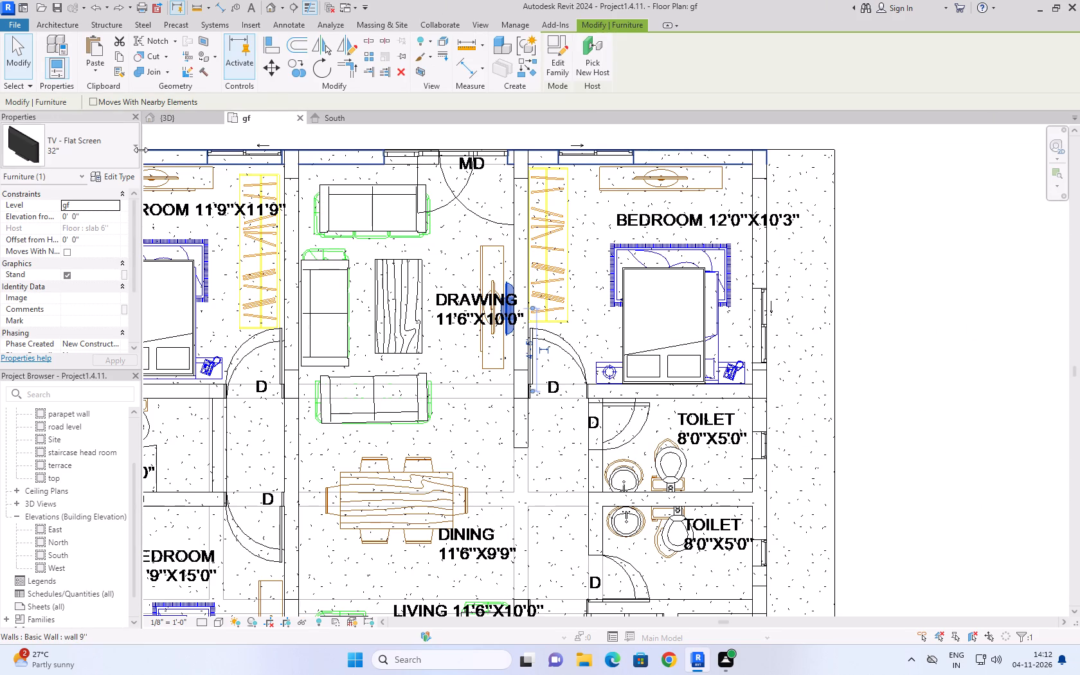
click(125, 152)
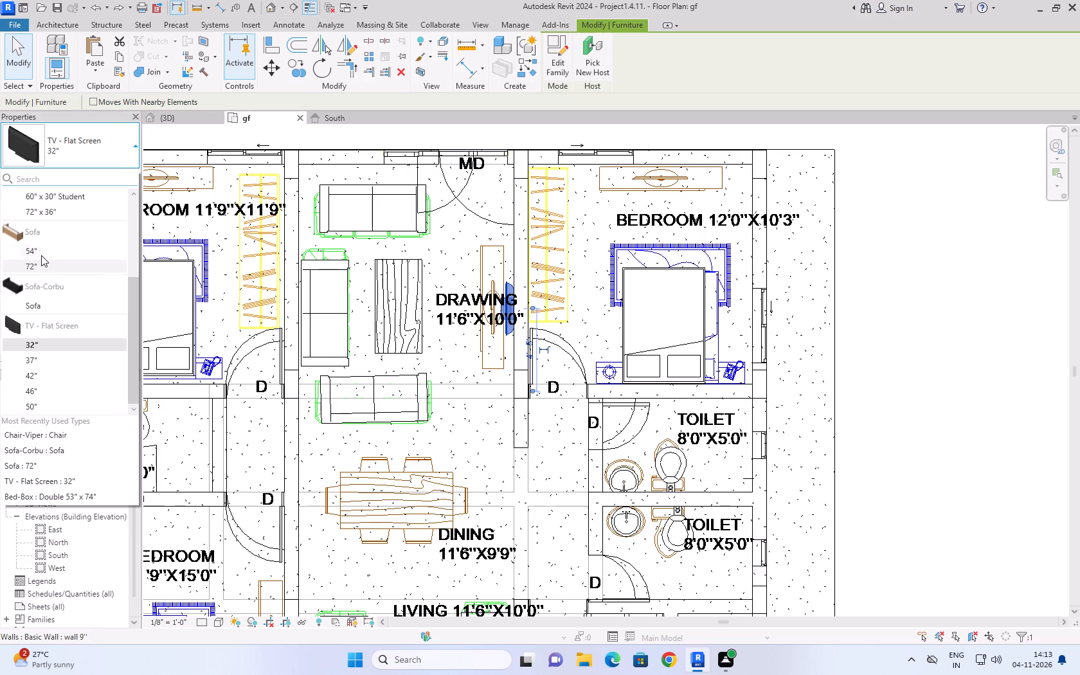
scroll(52, 211, up, 8)
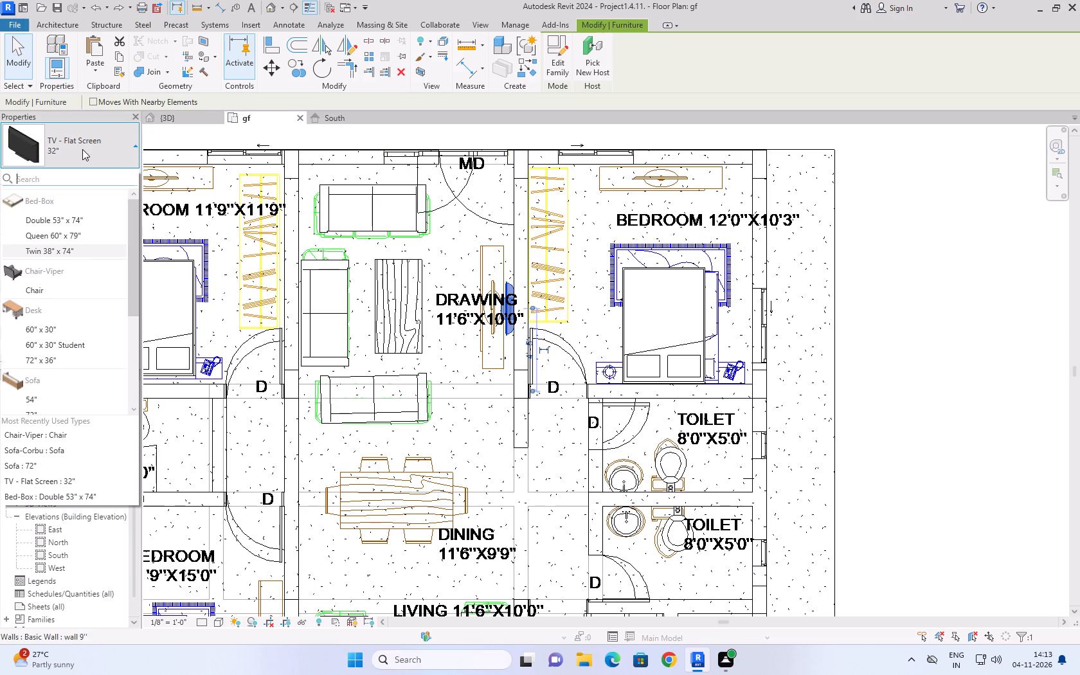
click(82, 149)
click(82, 149)
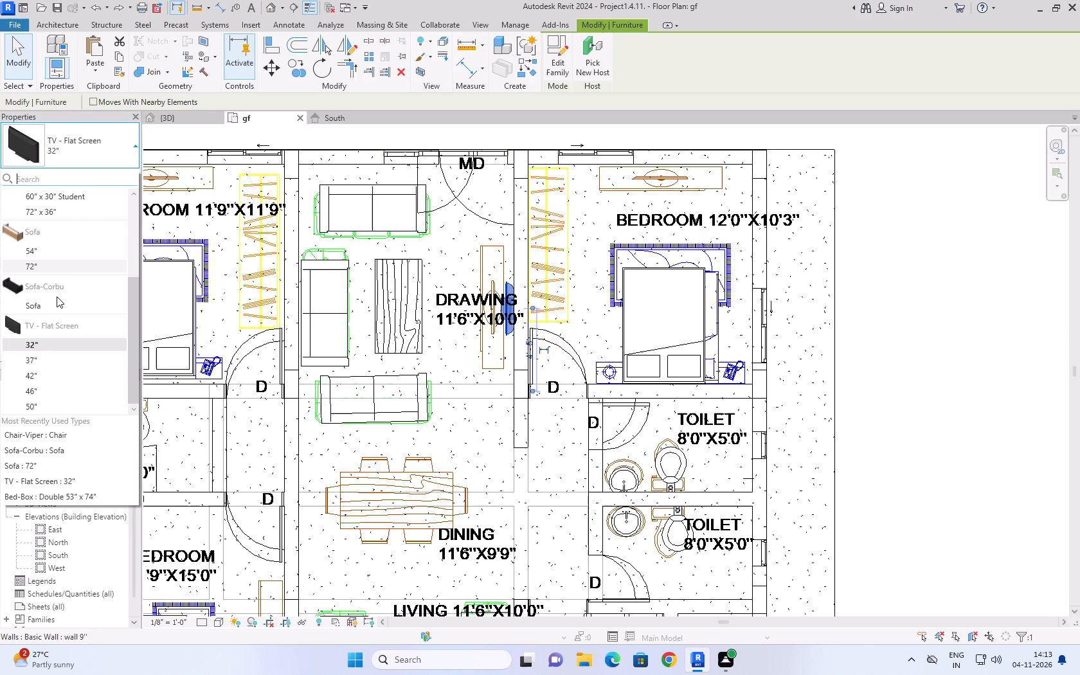
scroll(57, 296, down, 3)
click(39, 405)
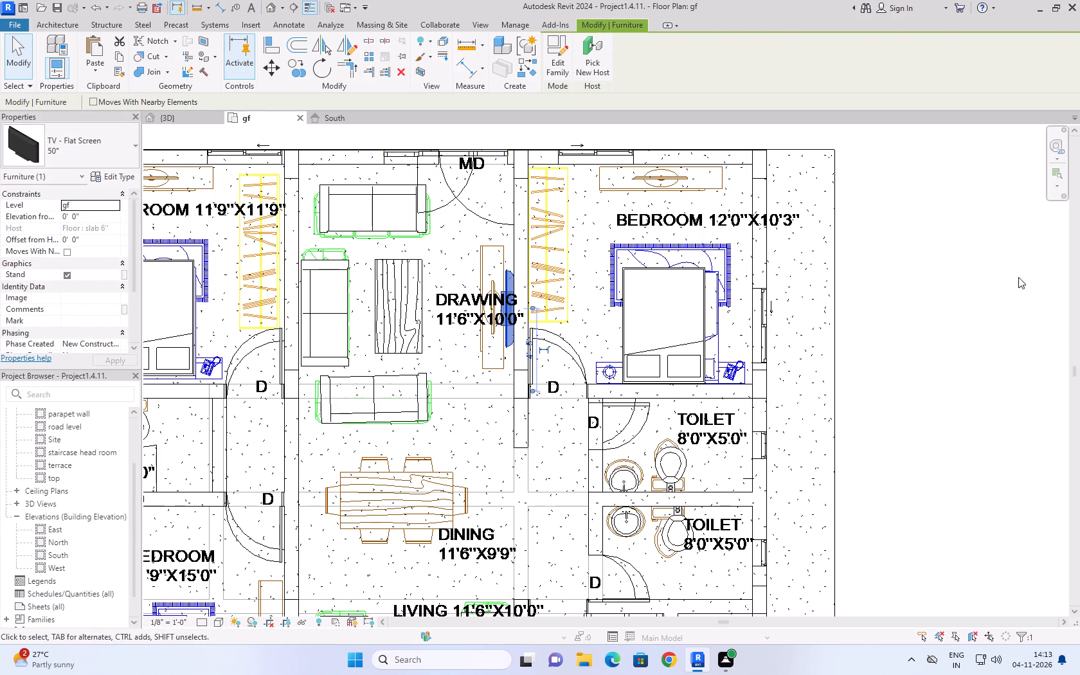
click(957, 302)
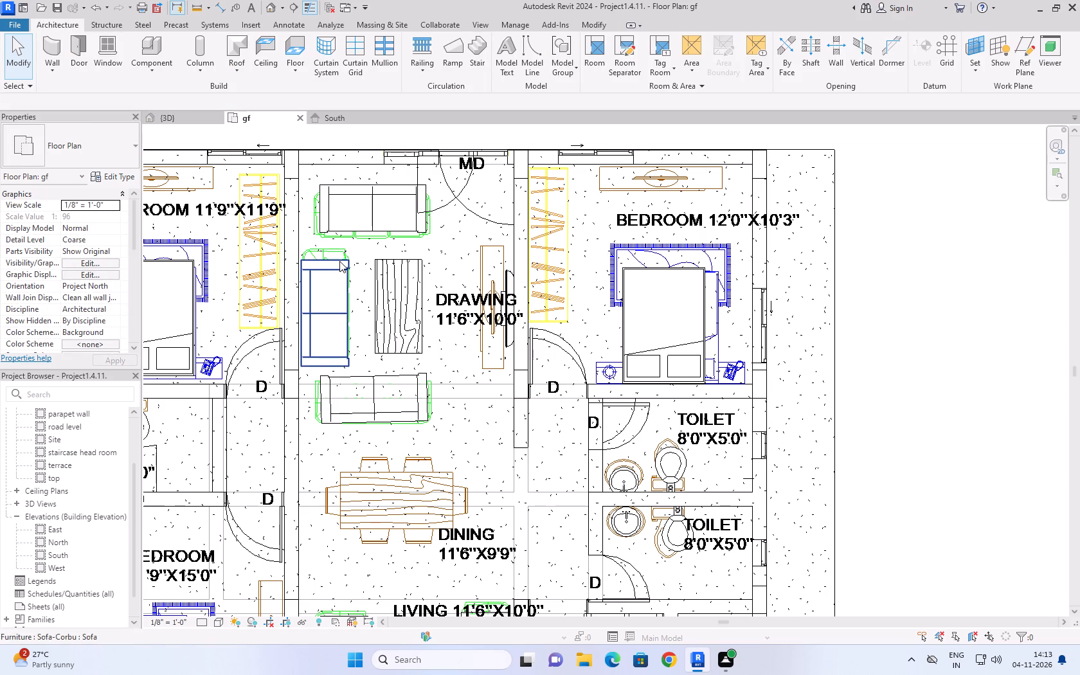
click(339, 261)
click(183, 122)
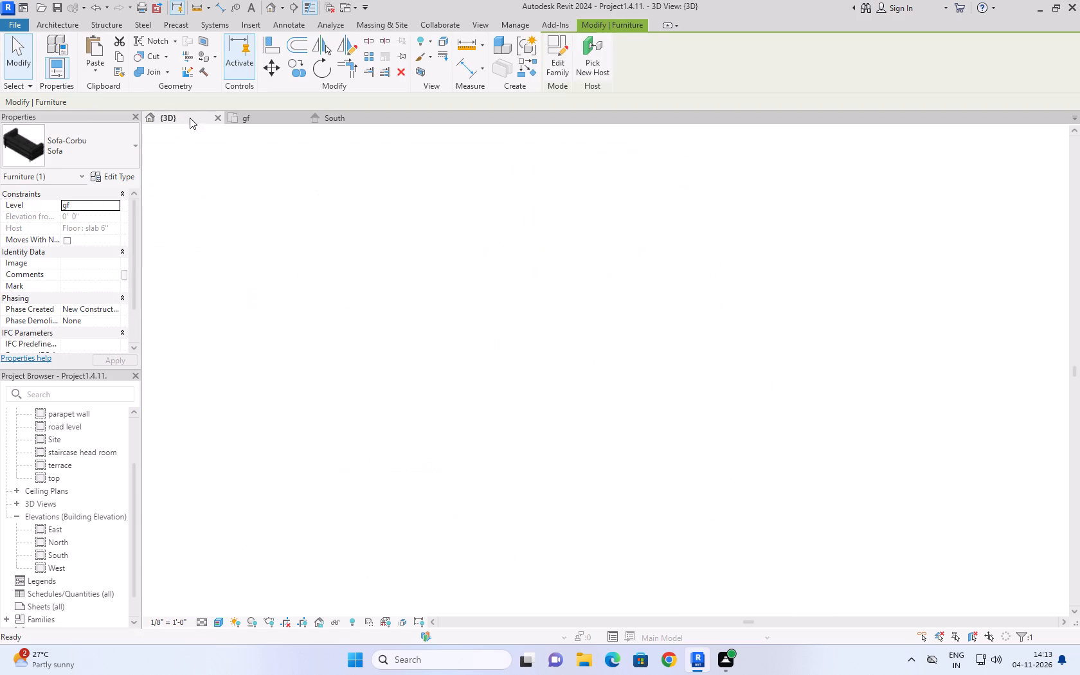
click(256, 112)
Load the Table-Conference2 w Chairs family and place the 48" x 144" table over the drawn dining table in the modelled building's gf plan.
scroll(554, 354, down, 4)
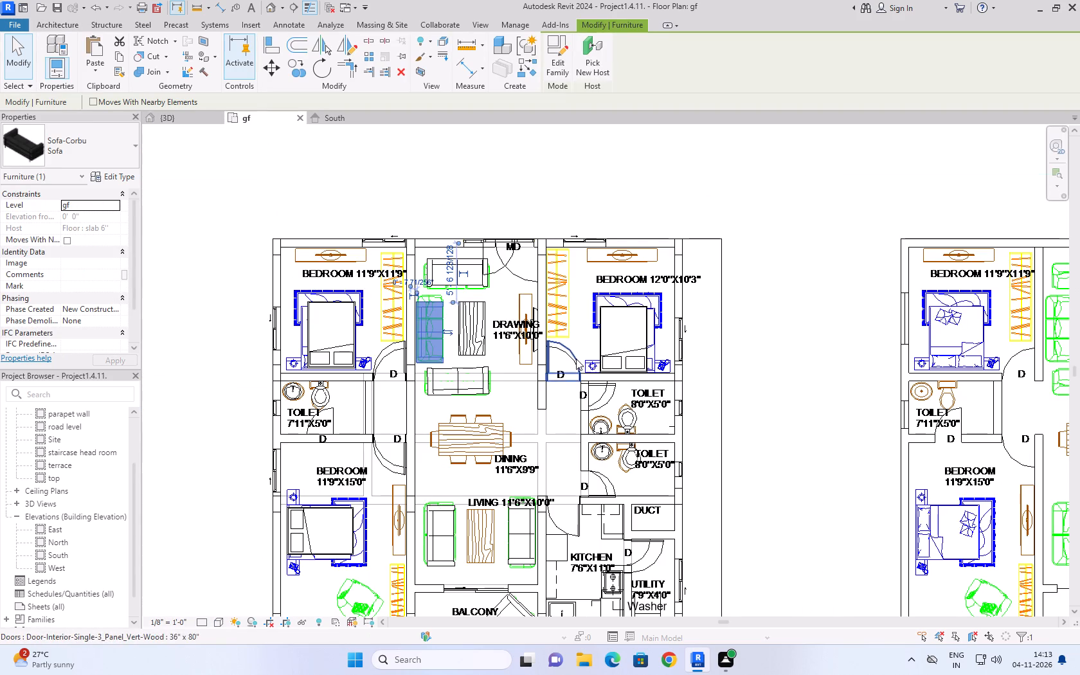
scroll(740, 198, down, 1)
middle_drag(752, 352, 749, 310)
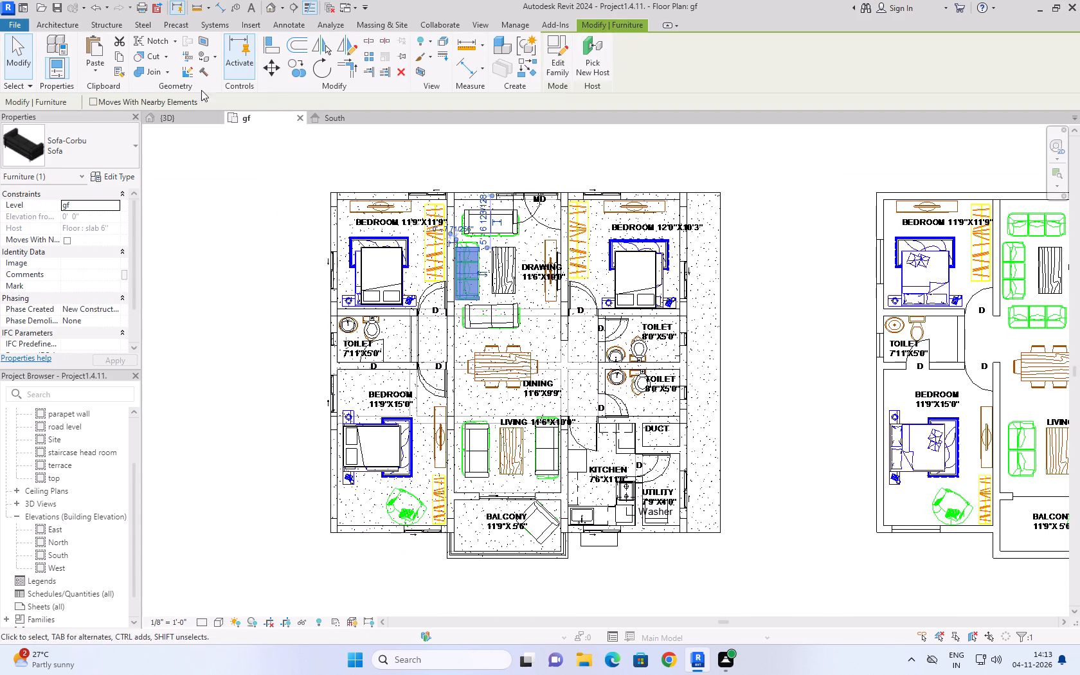
click(64, 32)
click(143, 67)
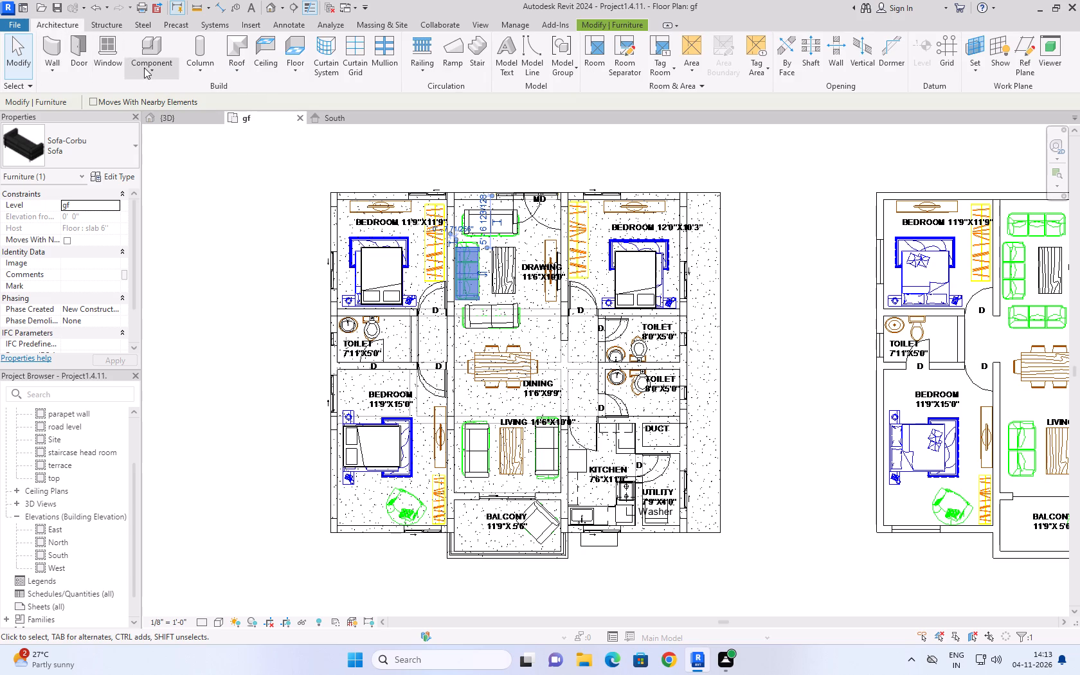
click(159, 88)
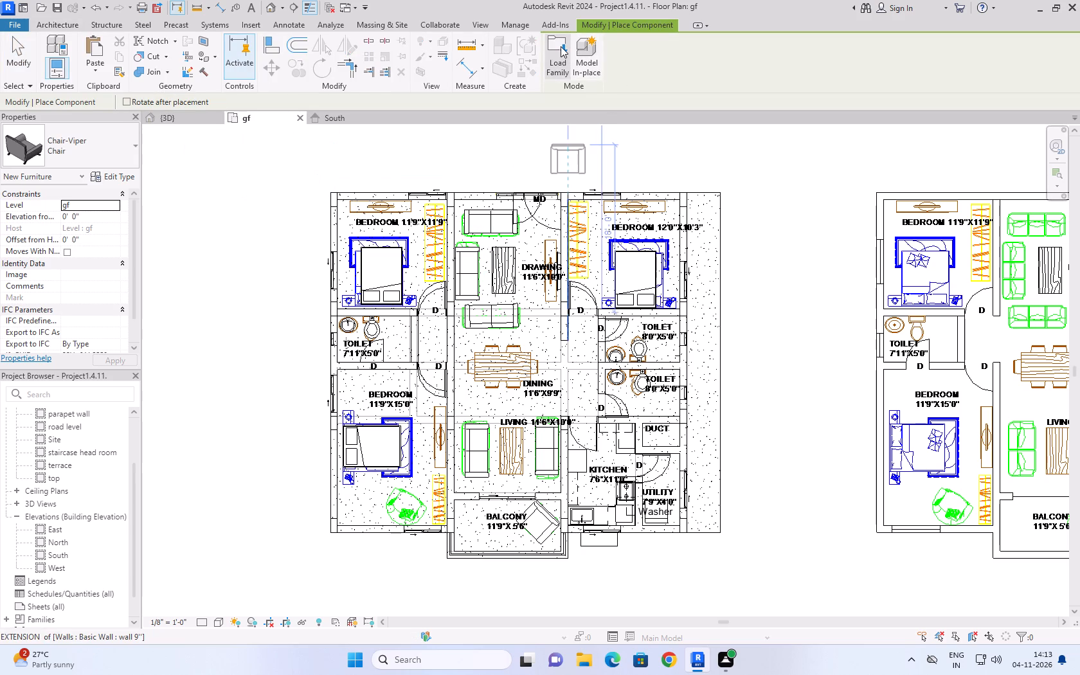
click(561, 46)
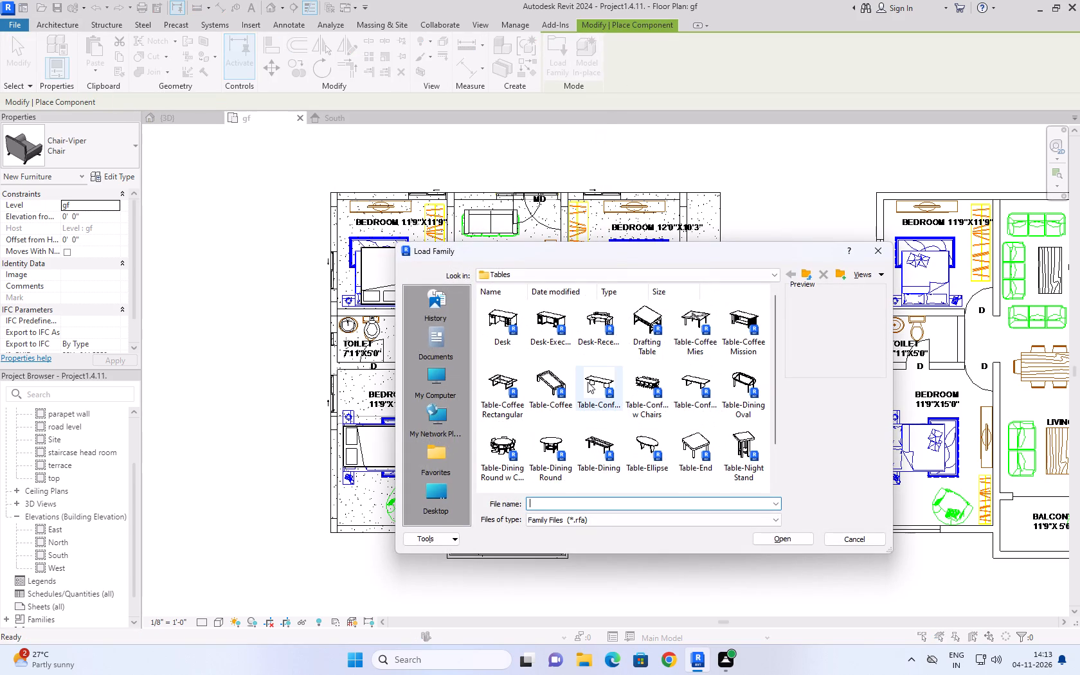
click(651, 377)
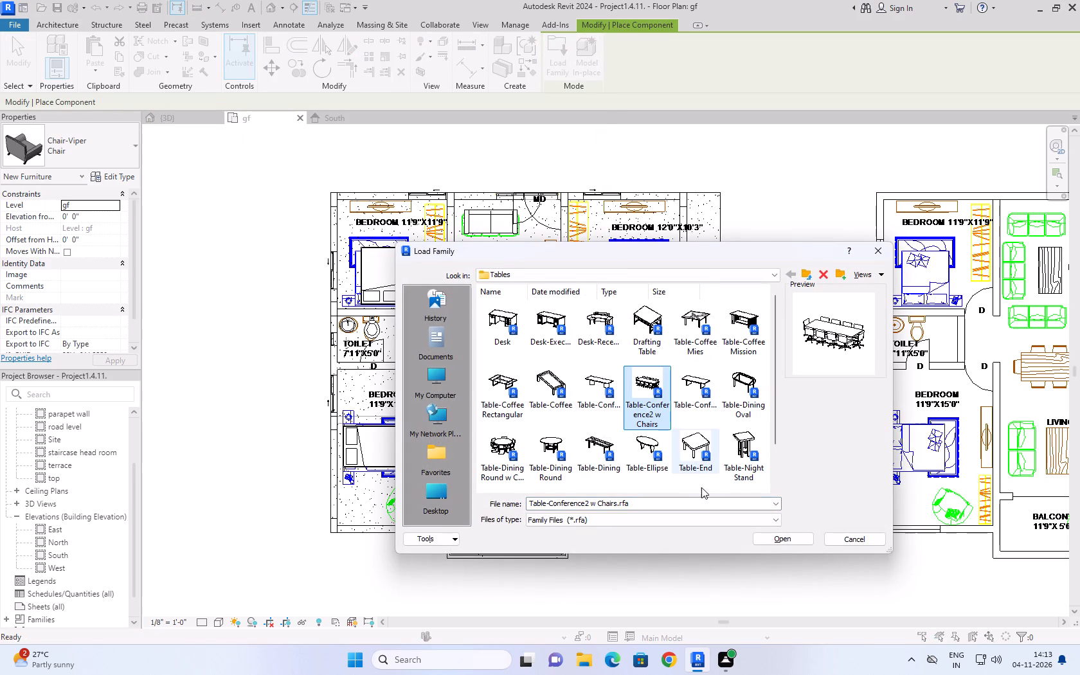
click(779, 534)
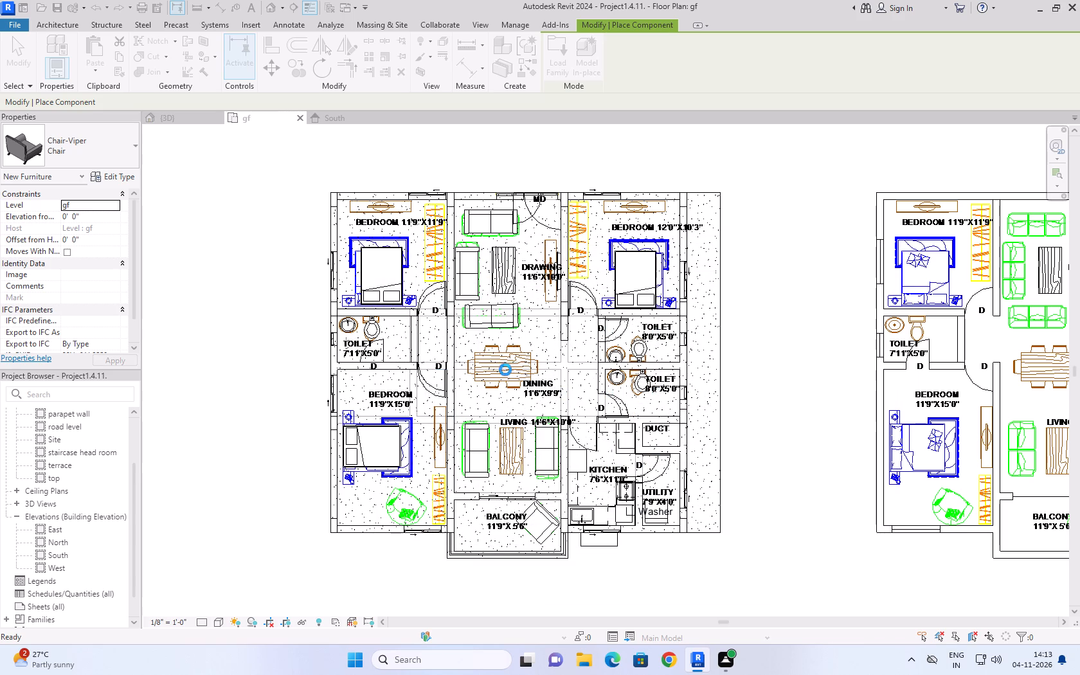
click(509, 372)
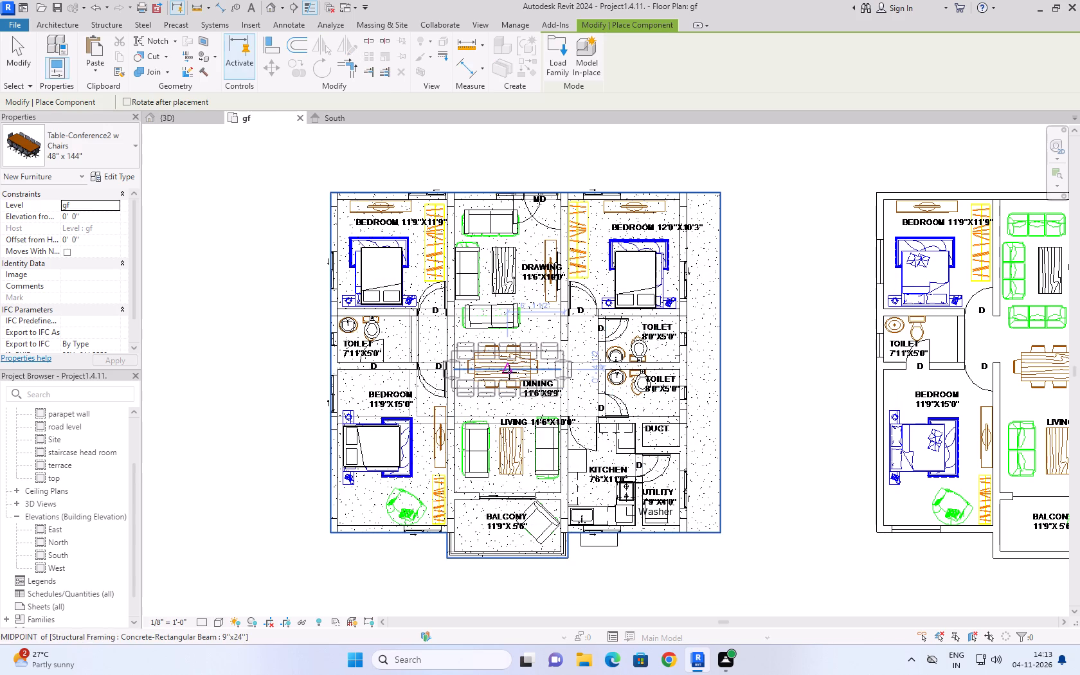
click(194, 118)
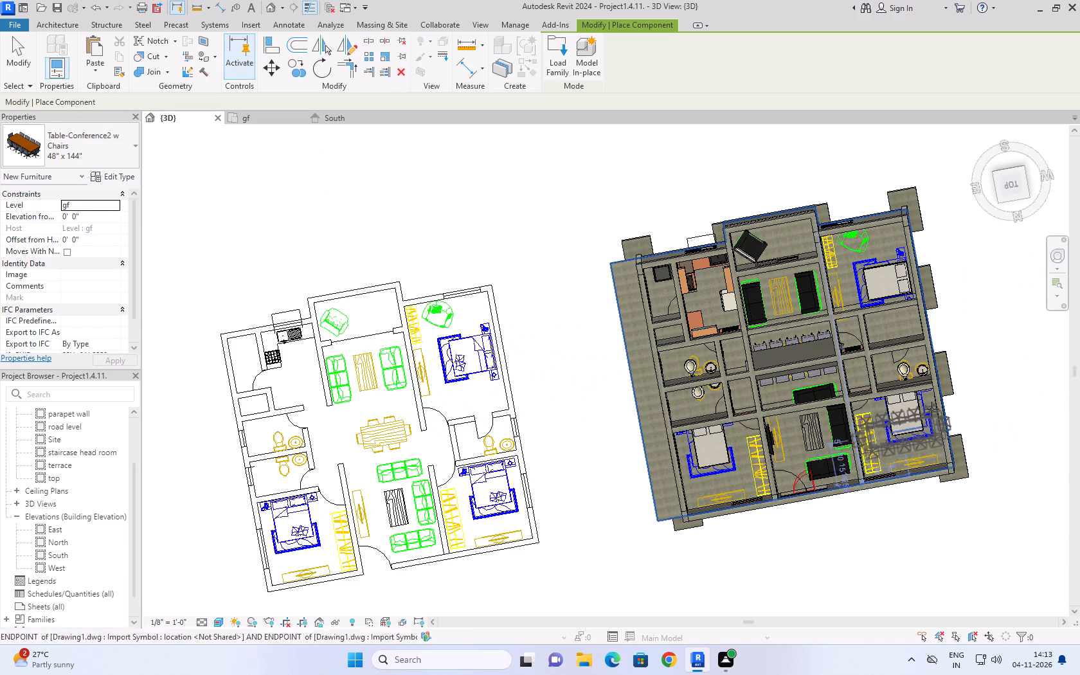
scroll(938, 404, up, 5)
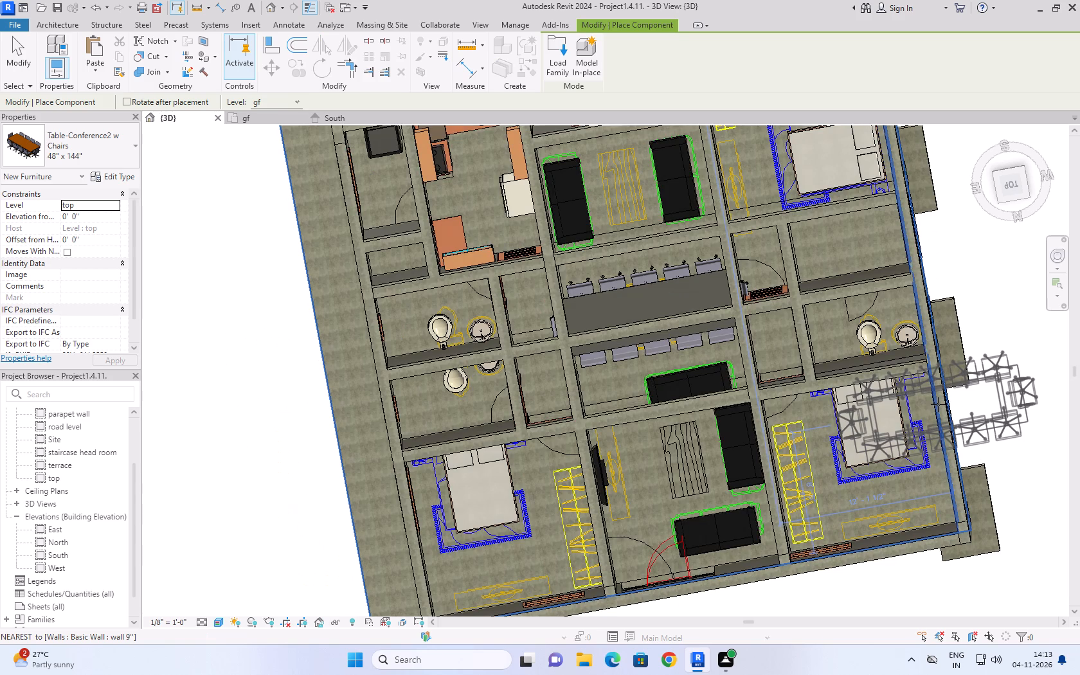
scroll(946, 423, down, 4)
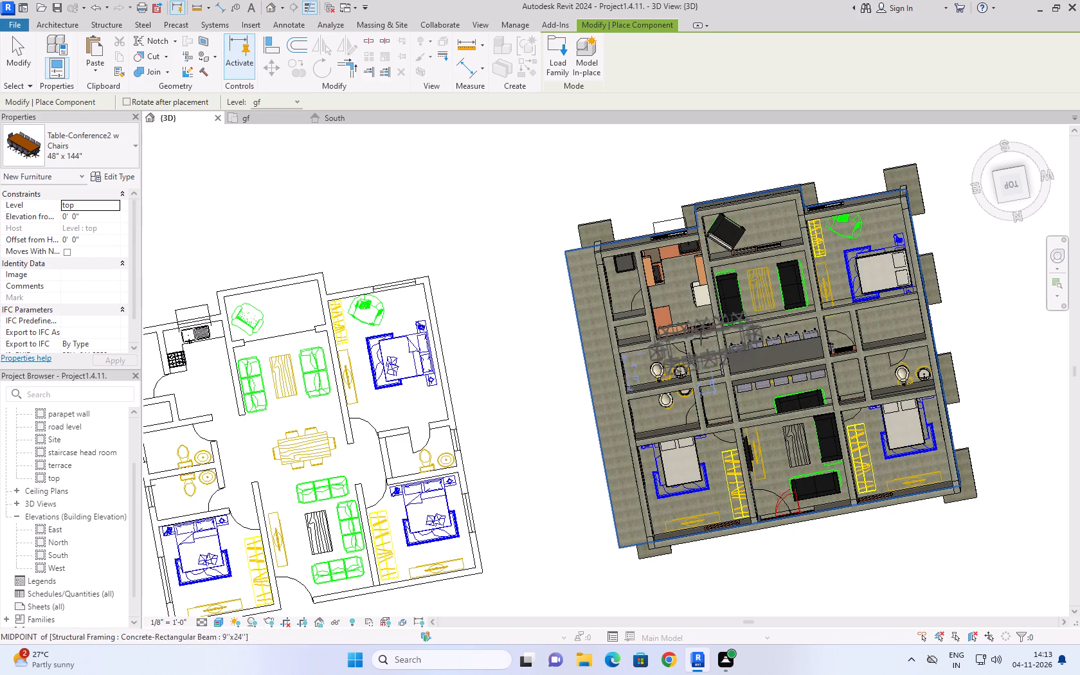
click(5, 42)
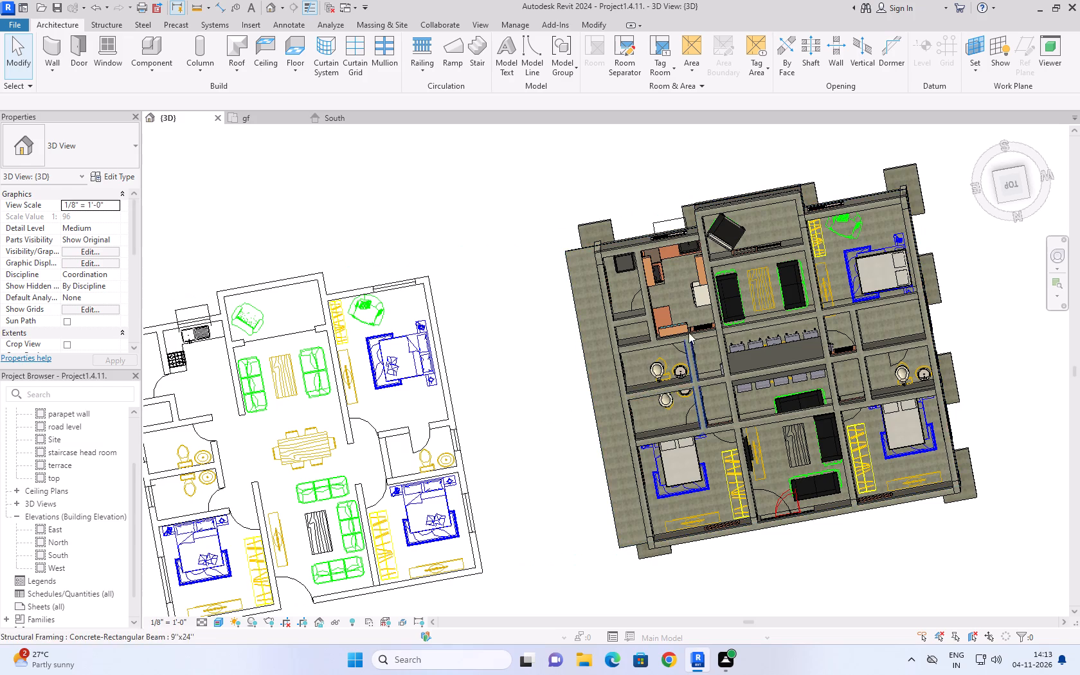
Examine the placed furniture in the modelled building's rooms in the 3D view, including the dining area, bedrooms and living room.
scroll(691, 318, up, 7)
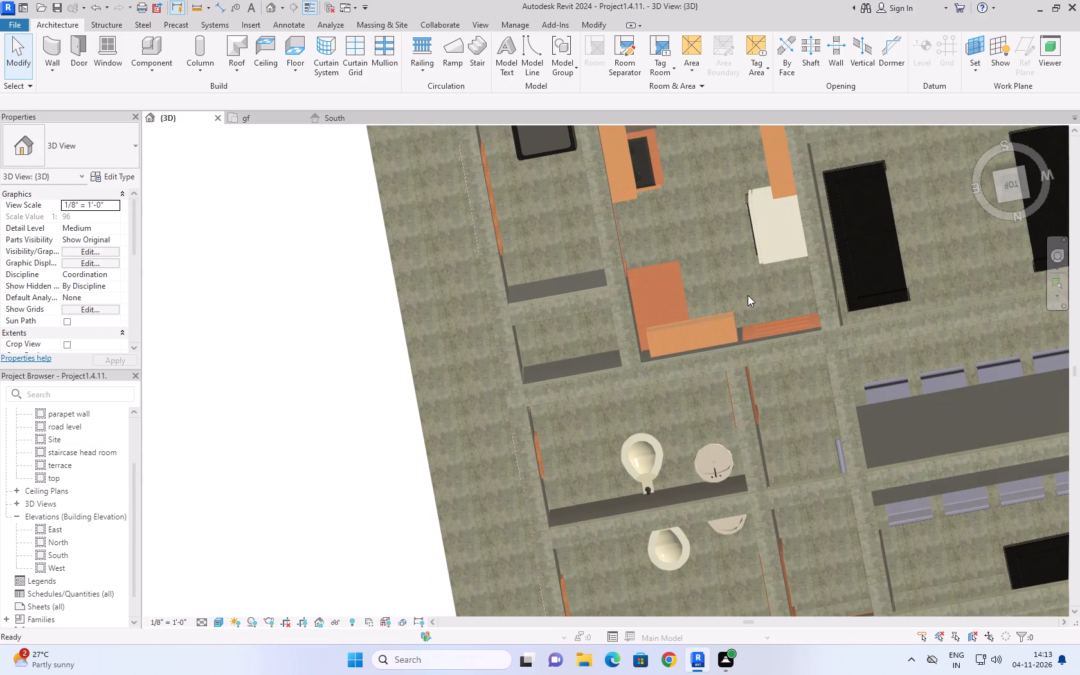
shift+middle_drag(748, 306, 802, 372)
shift+scroll(795, 233, up, 1)
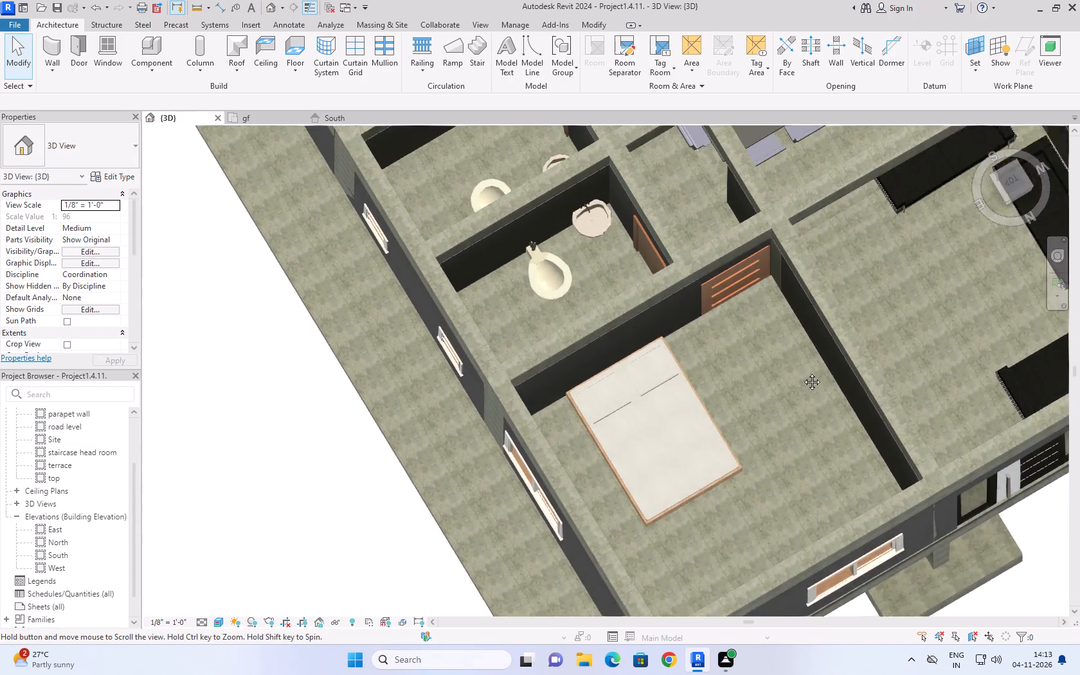
shift+middle_drag(802, 372, 847, 645)
shift+middle_drag(553, 355, 602, 316)
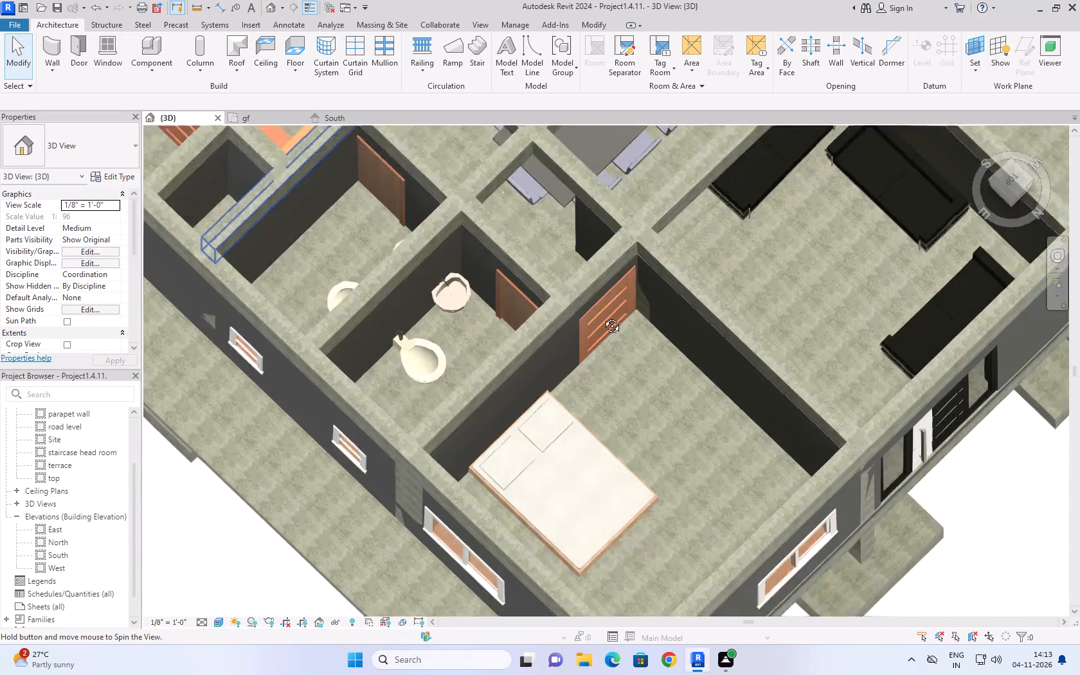
shift+middle_drag(602, 316, 576, 364)
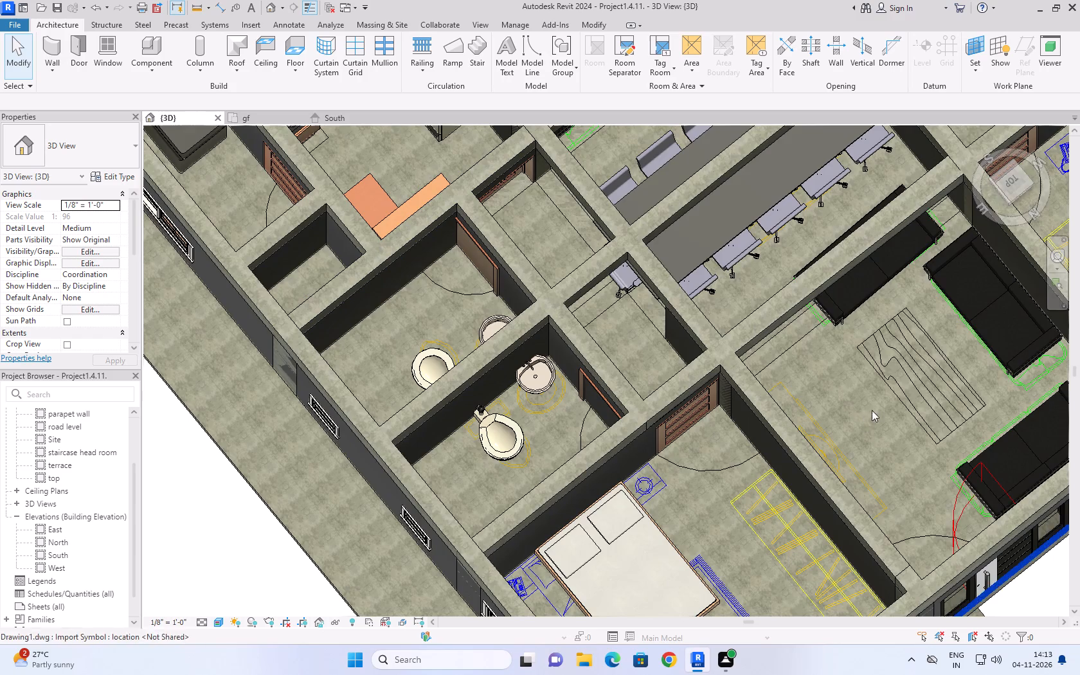
shift+middle_drag(874, 410, 832, 404)
scroll(830, 390, down, 8)
shift+middle_drag(892, 517, 851, 469)
middle_drag(905, 469, 762, 404)
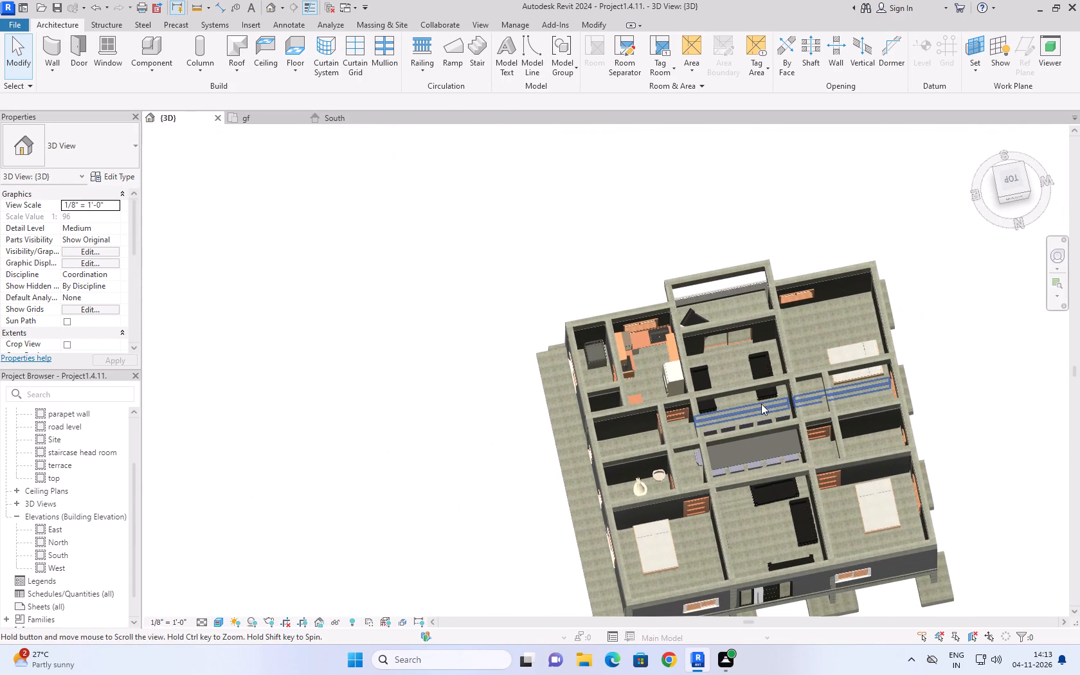
scroll(872, 375, up, 8)
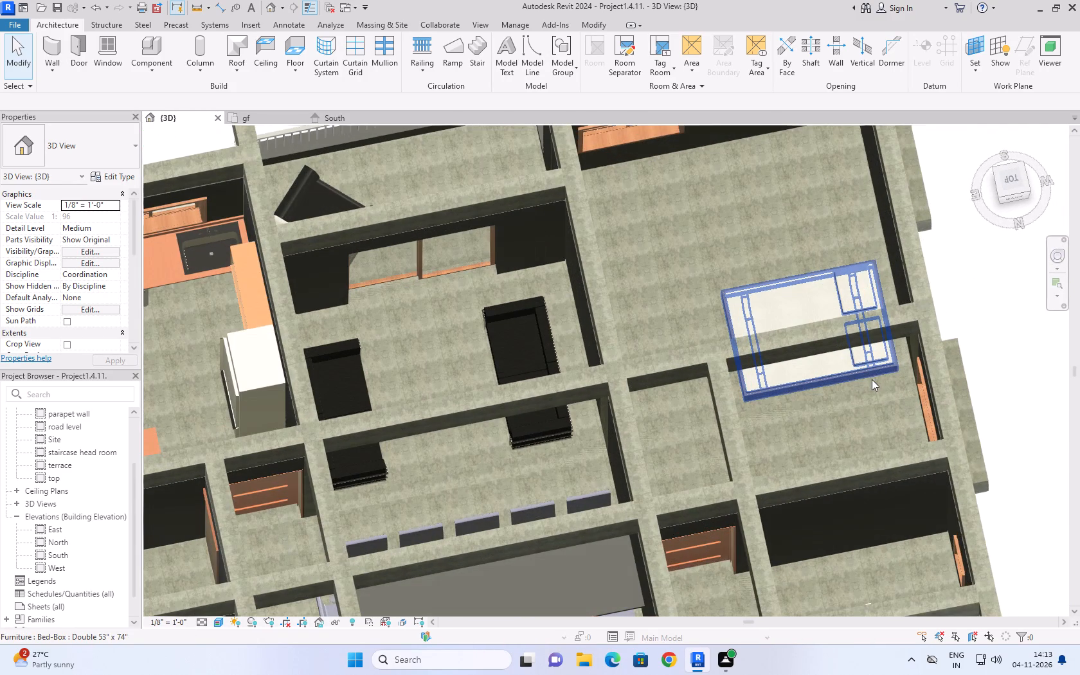
click(975, 294)
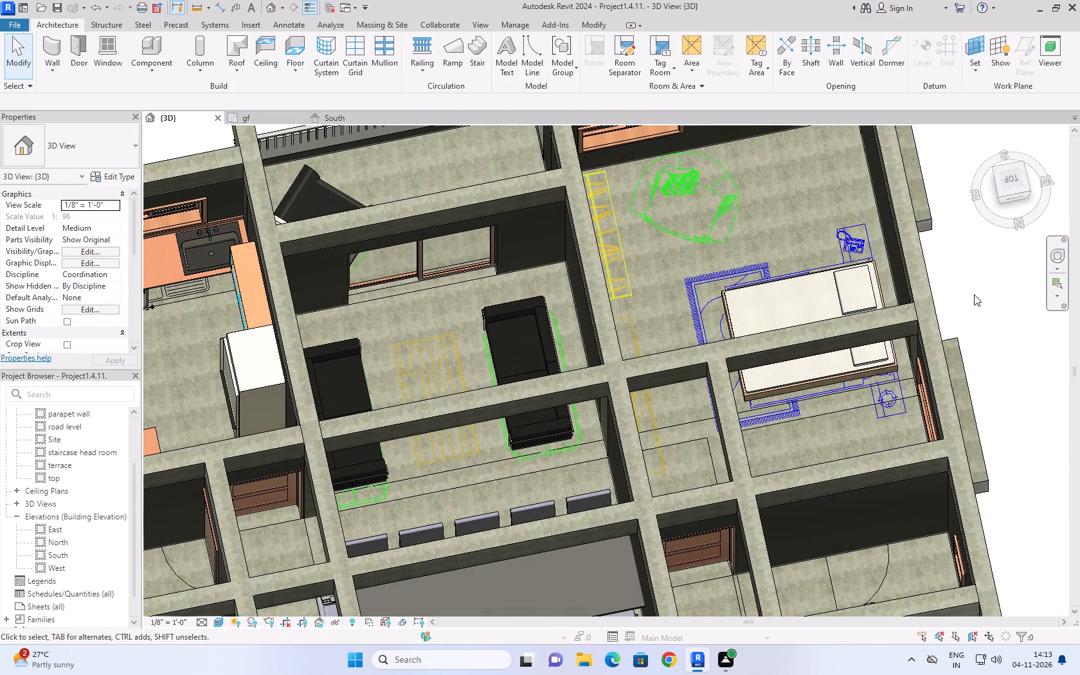
scroll(974, 294, down, 3)
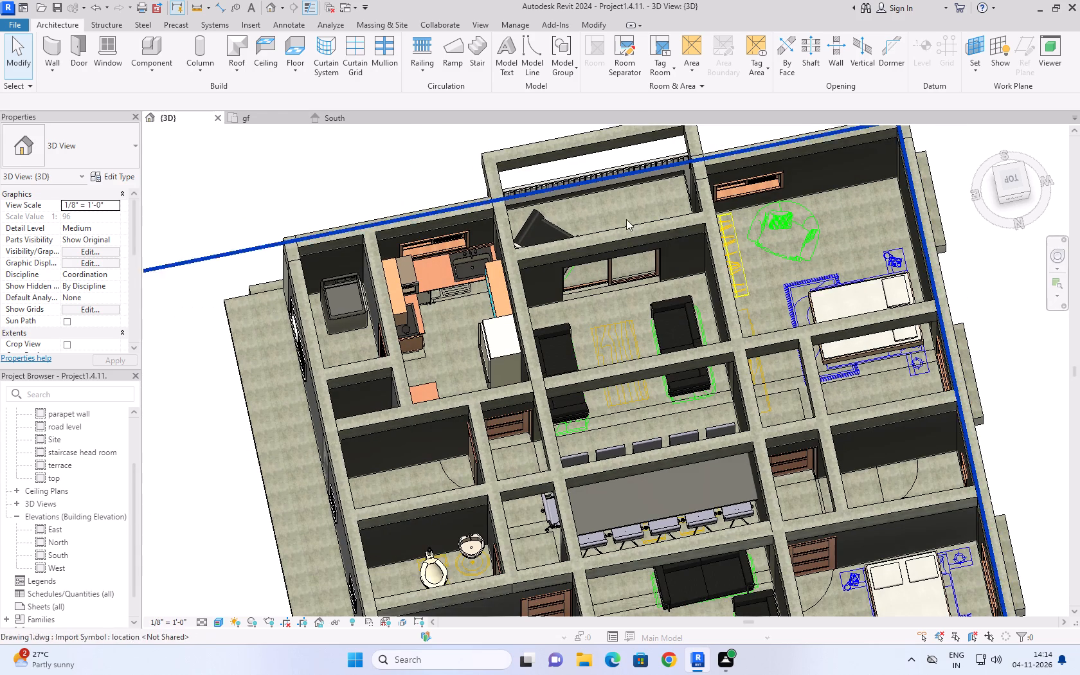
Place a copy of the balcony's Chair-Viper, rotated diagonally, over the drawn armchair in the modelled 11'9"x15'0" bedroom in the gf plan.
click(528, 223)
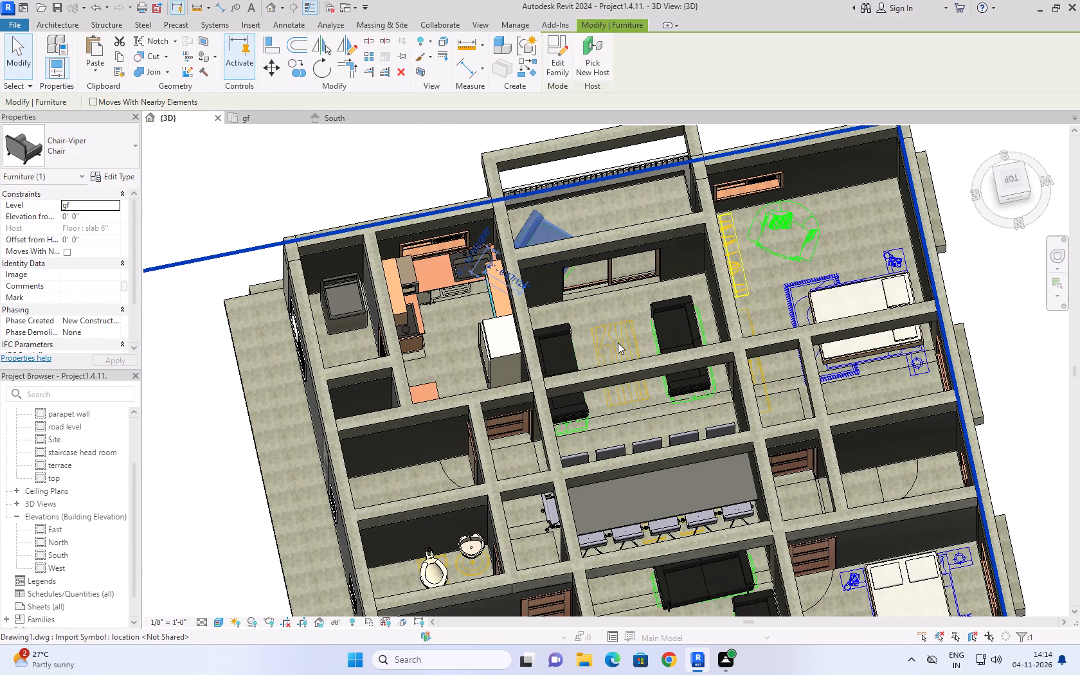
click(273, 118)
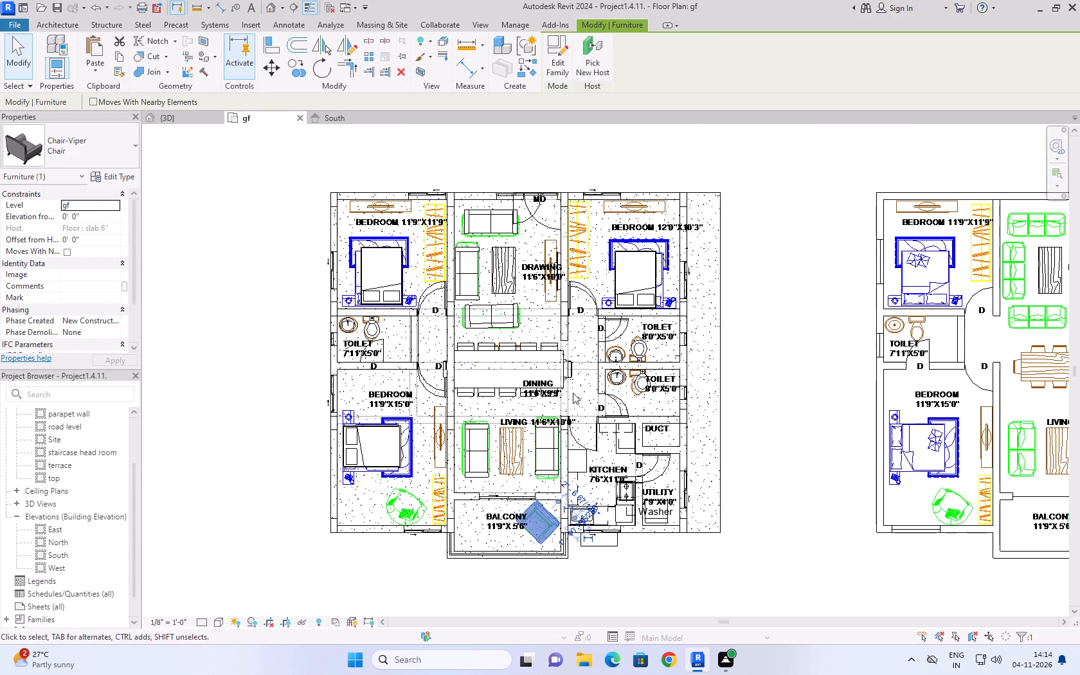
scroll(719, 395, down, 5)
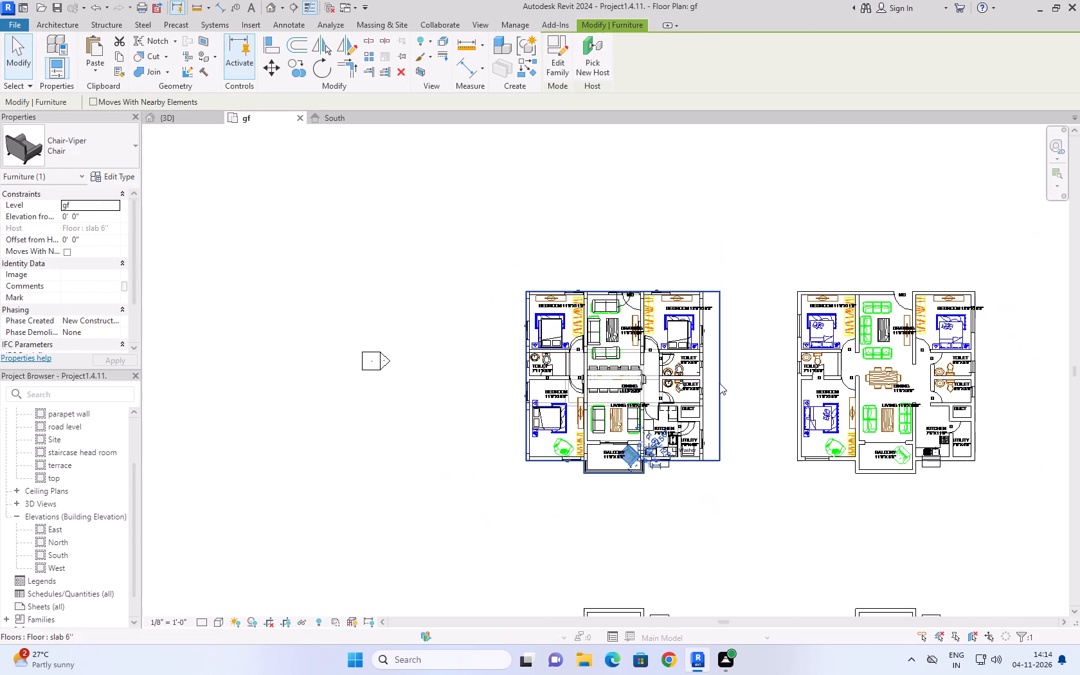
scroll(726, 443, up, 3)
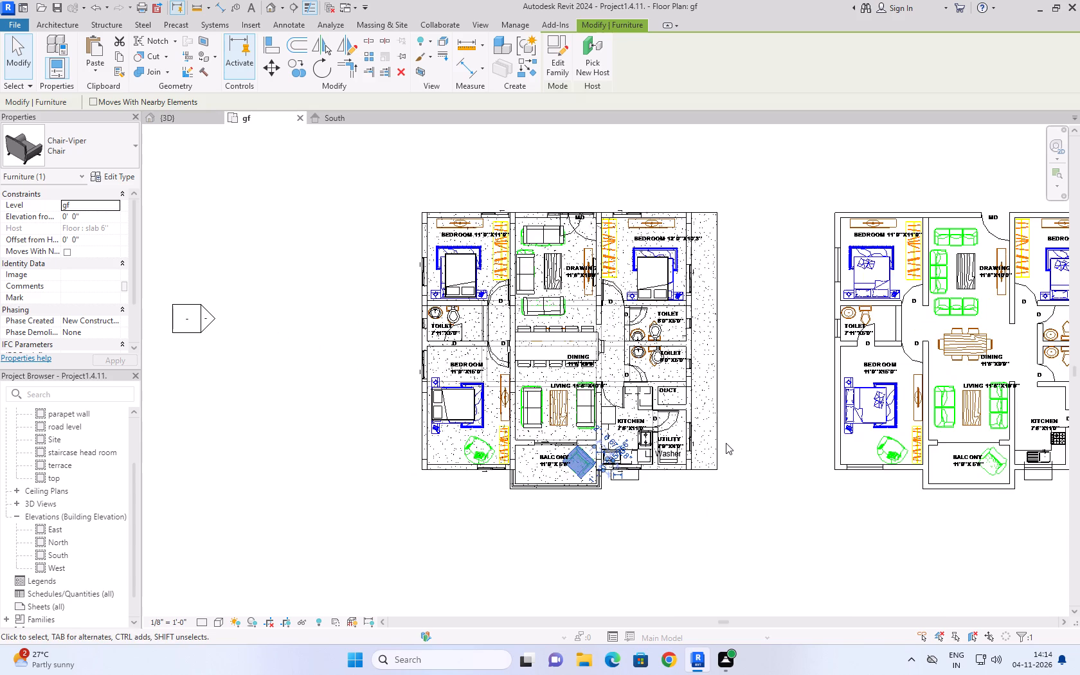
scroll(726, 443, up, 5)
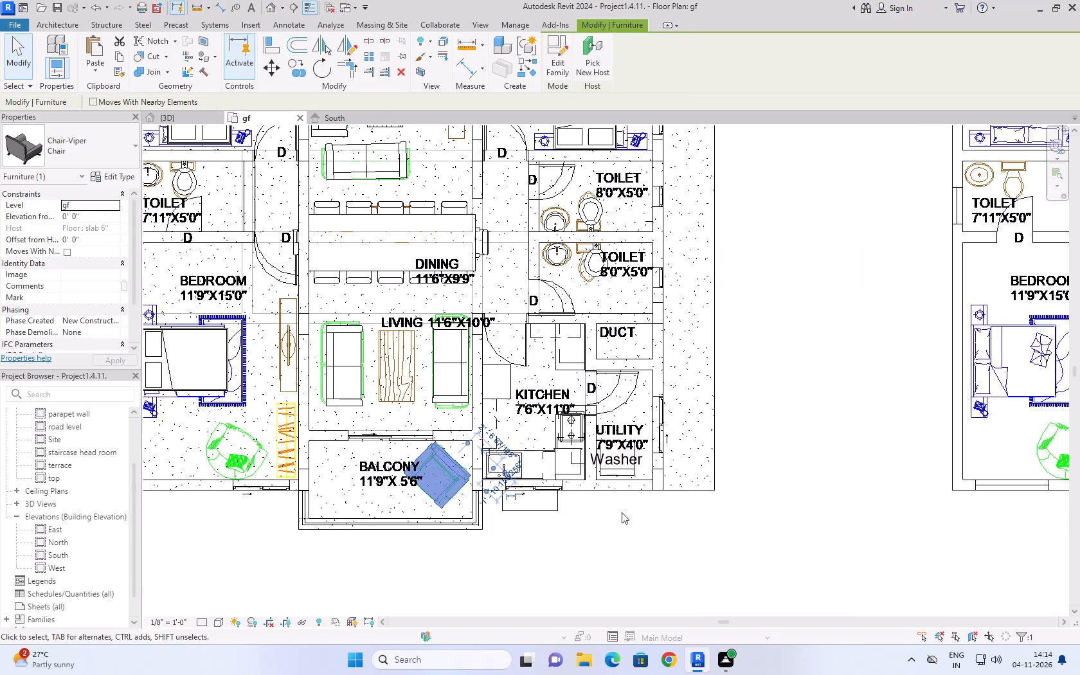
text(CS)
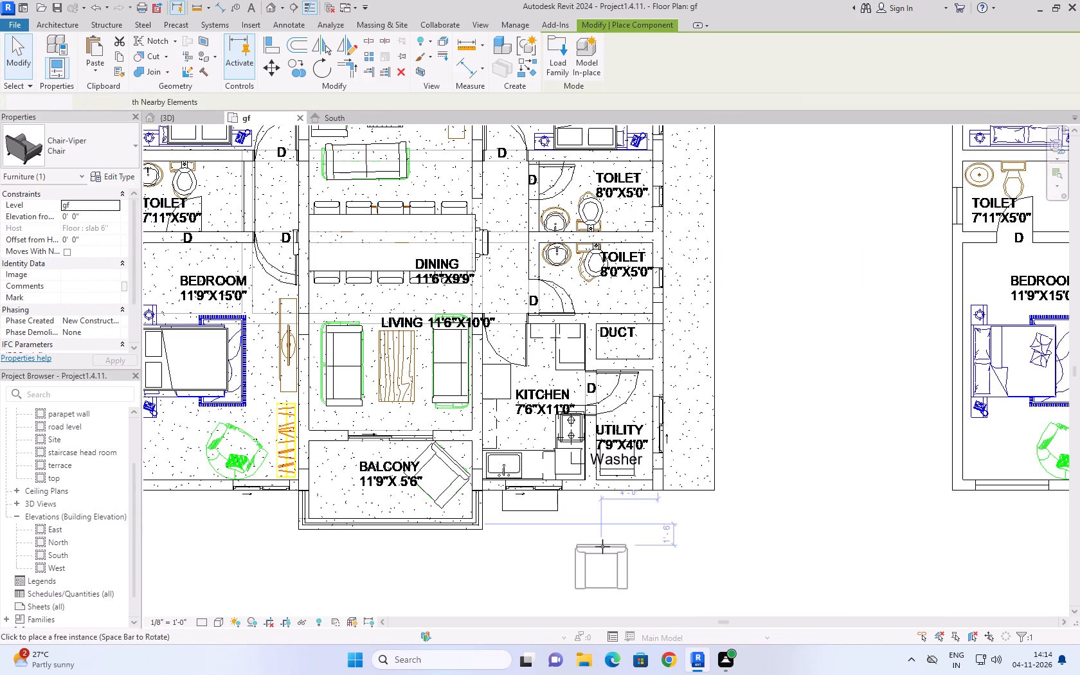
key(space)
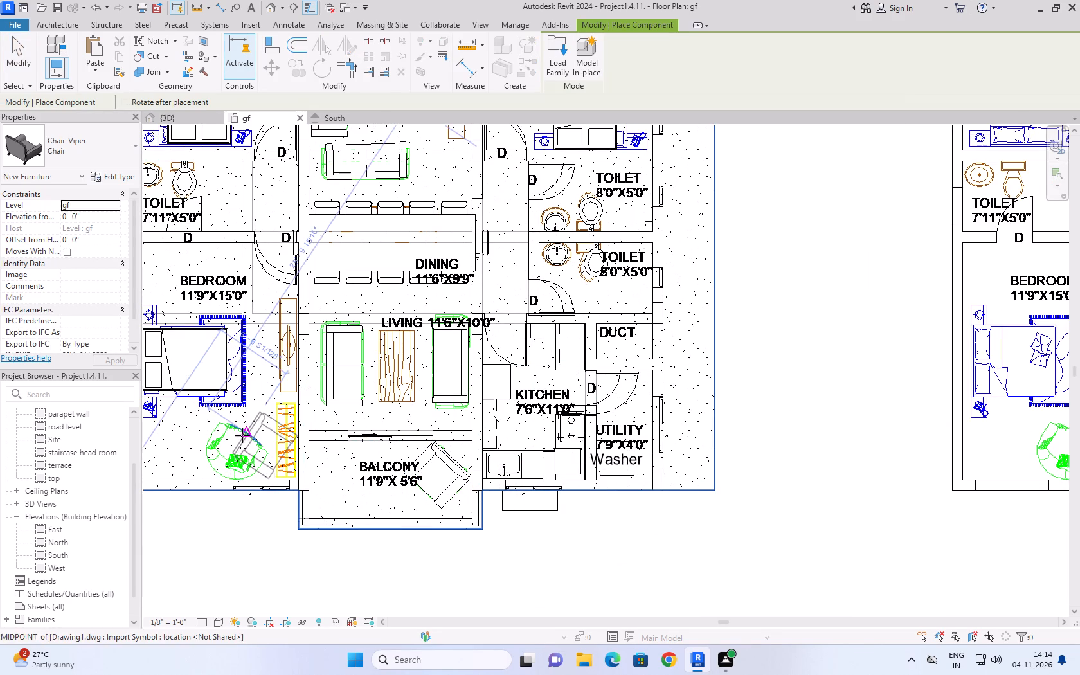
key(space)
key(space)
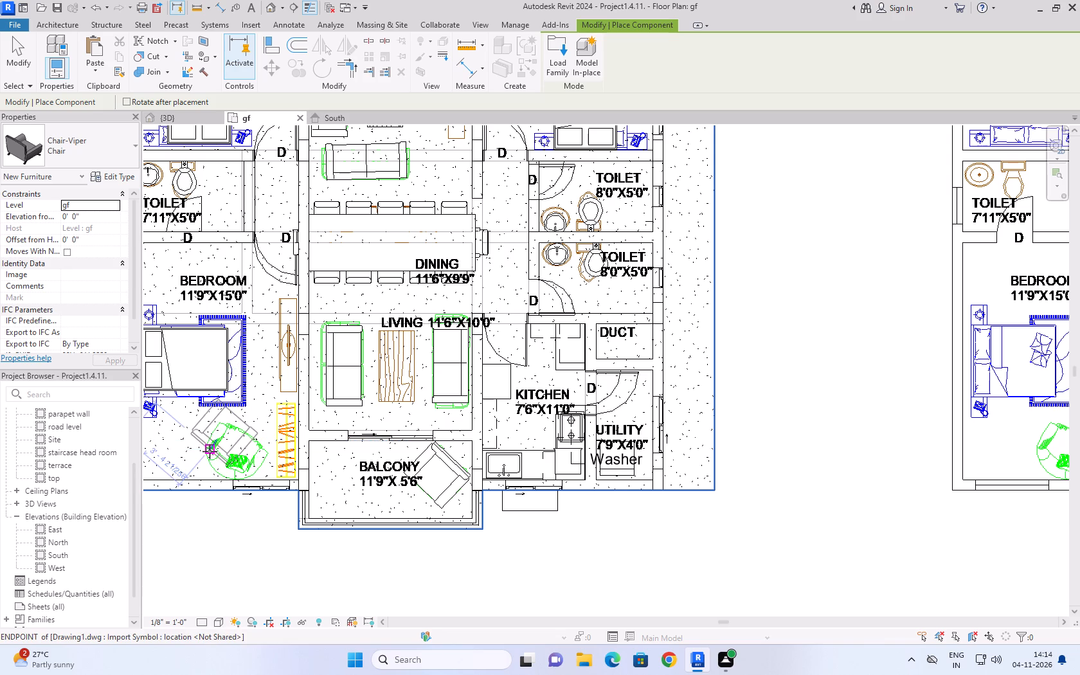
click(218, 464)
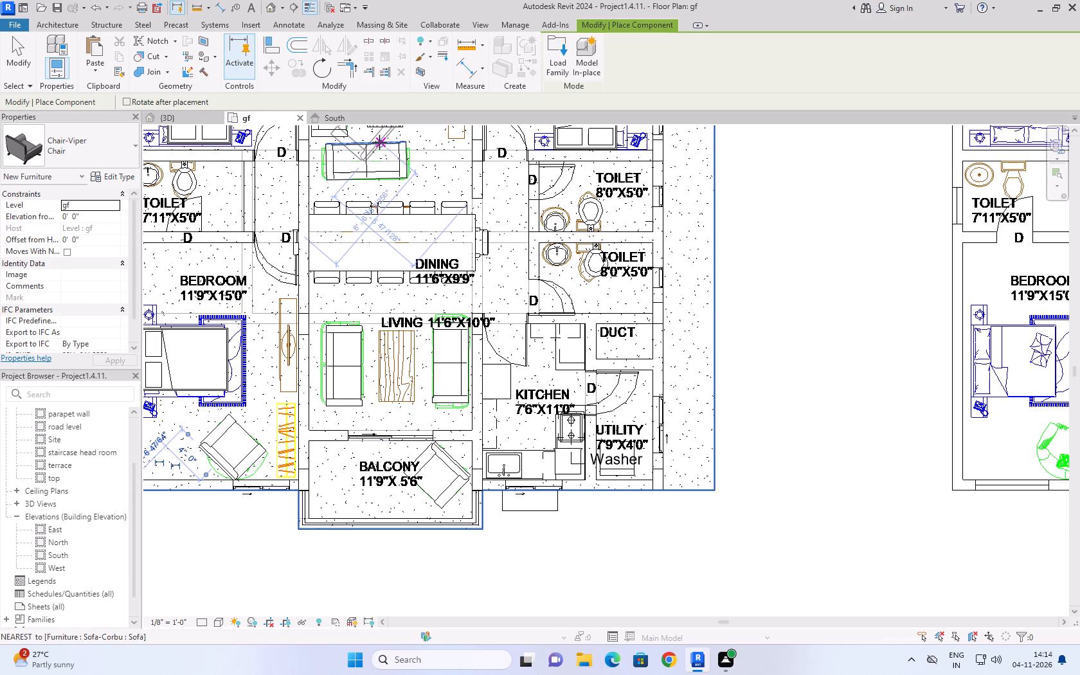
scroll(378, 148, up, 2)
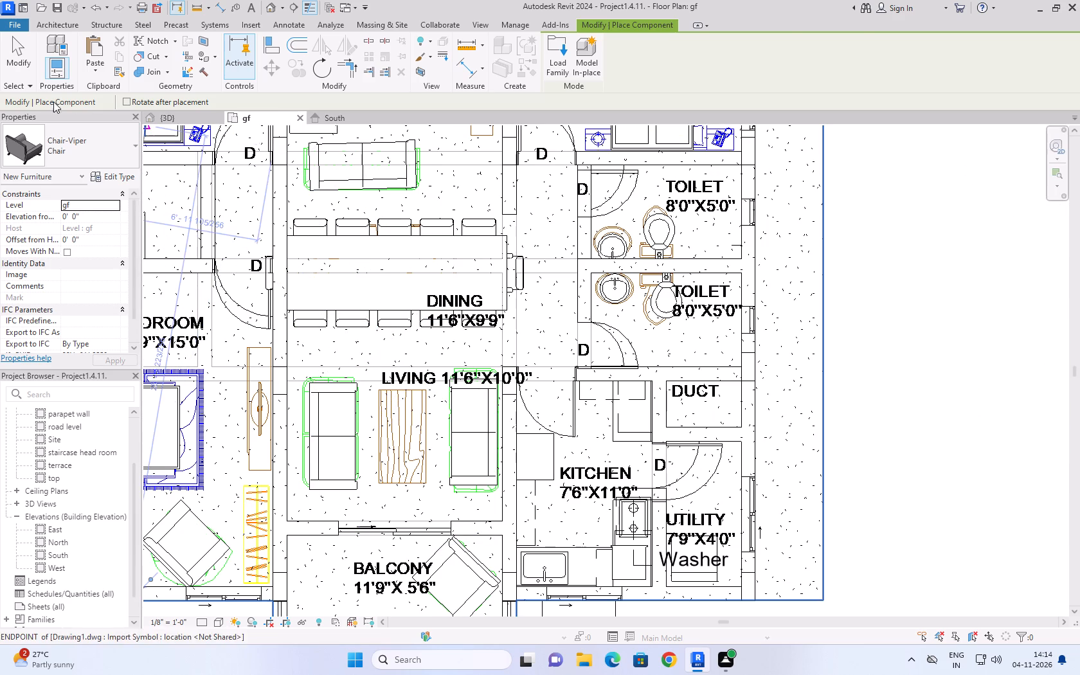
click(23, 62)
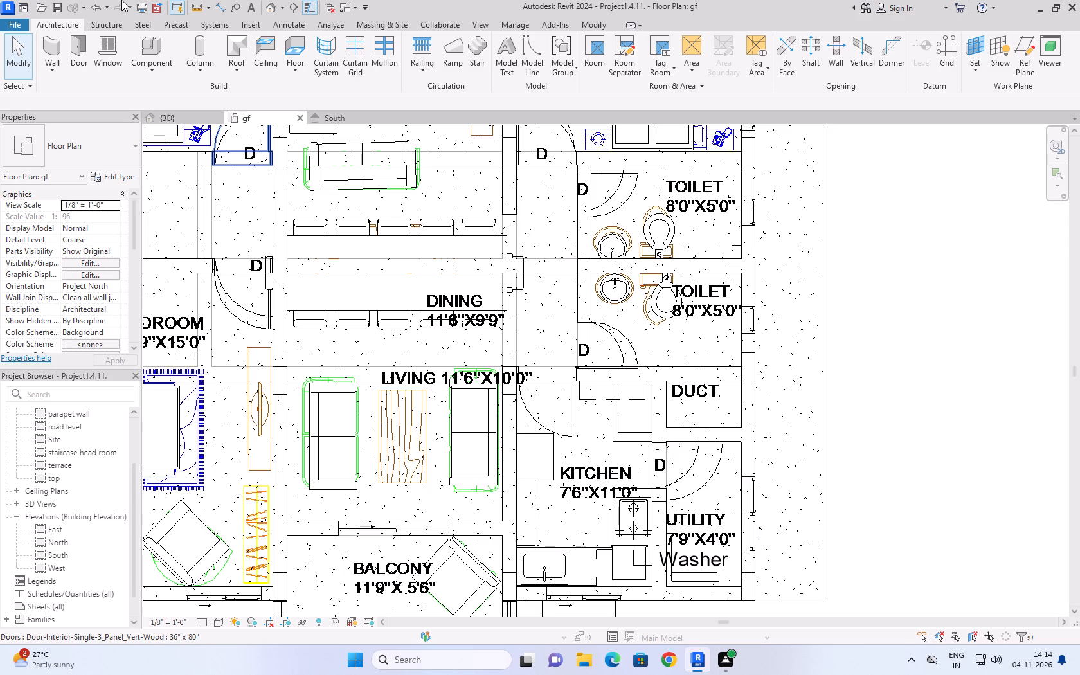
Set the Number Of Chairs to 6 for the dining area's Table-Conference2 w Chairs type and check the table in the 3D view.
scroll(558, 337, down, 2)
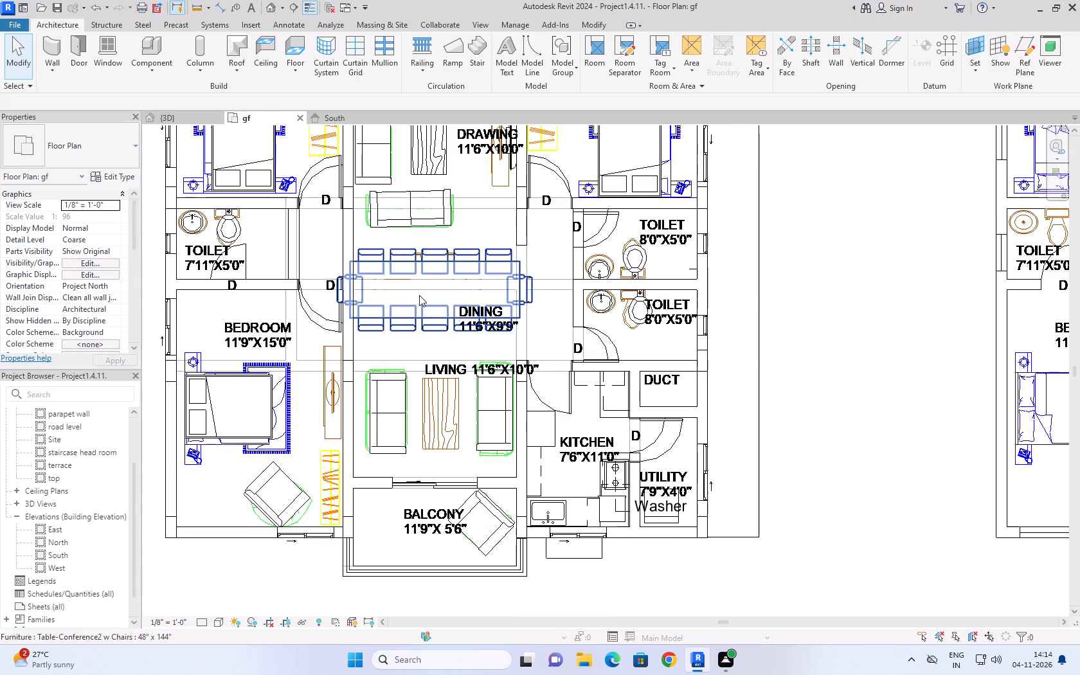
click(444, 255)
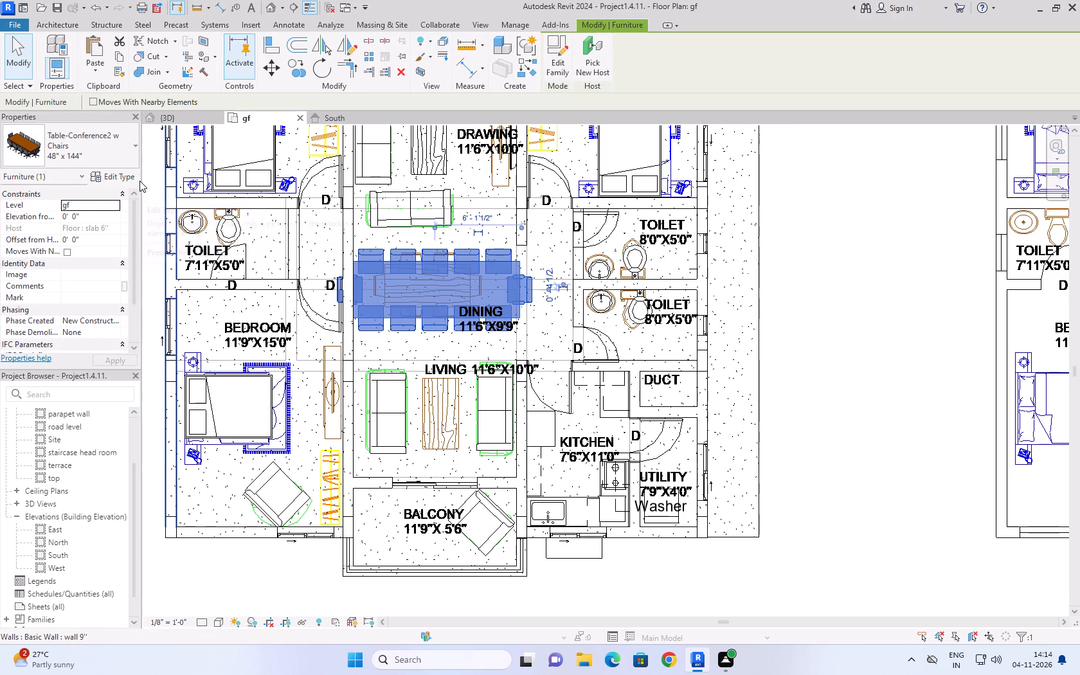
click(127, 180)
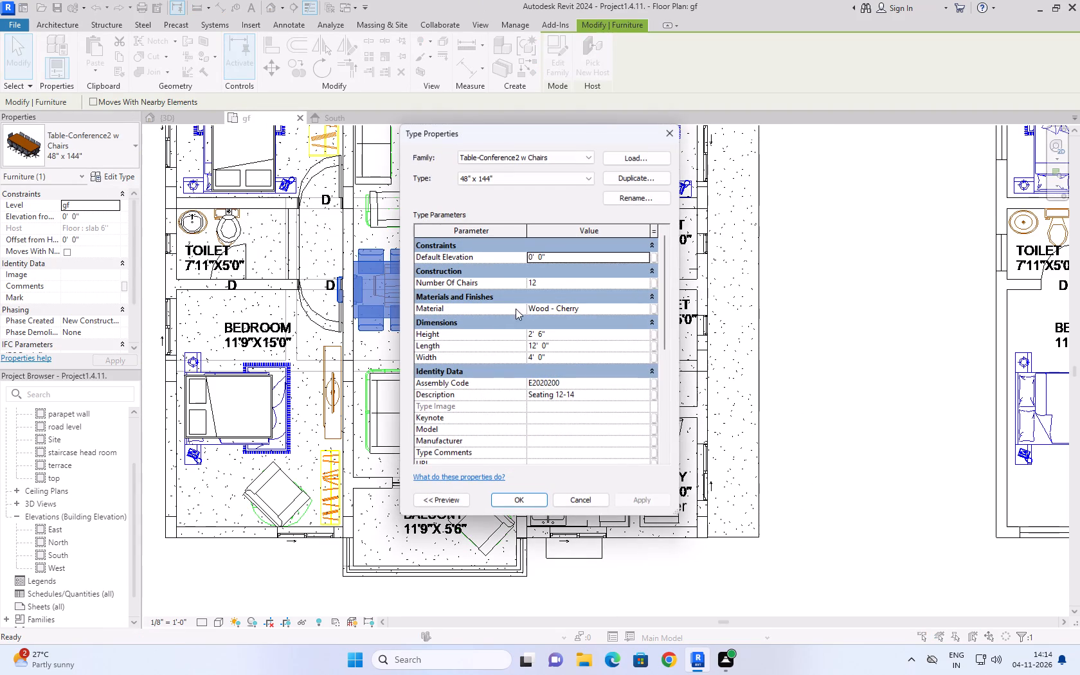
click(548, 282)
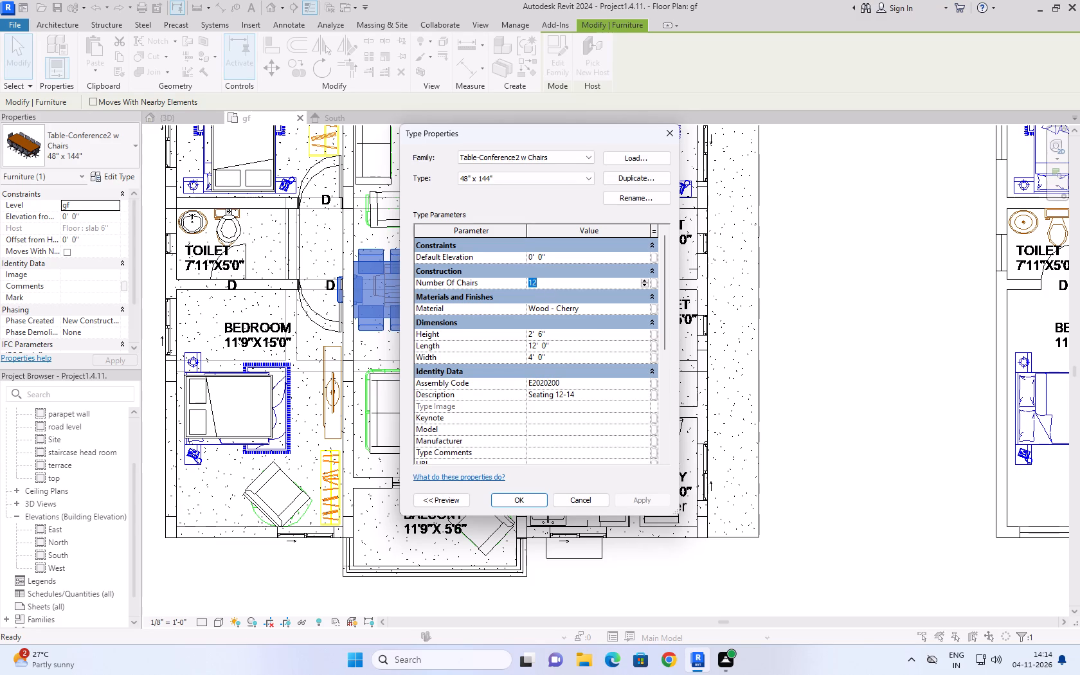
key(6)
click(653, 499)
click(537, 500)
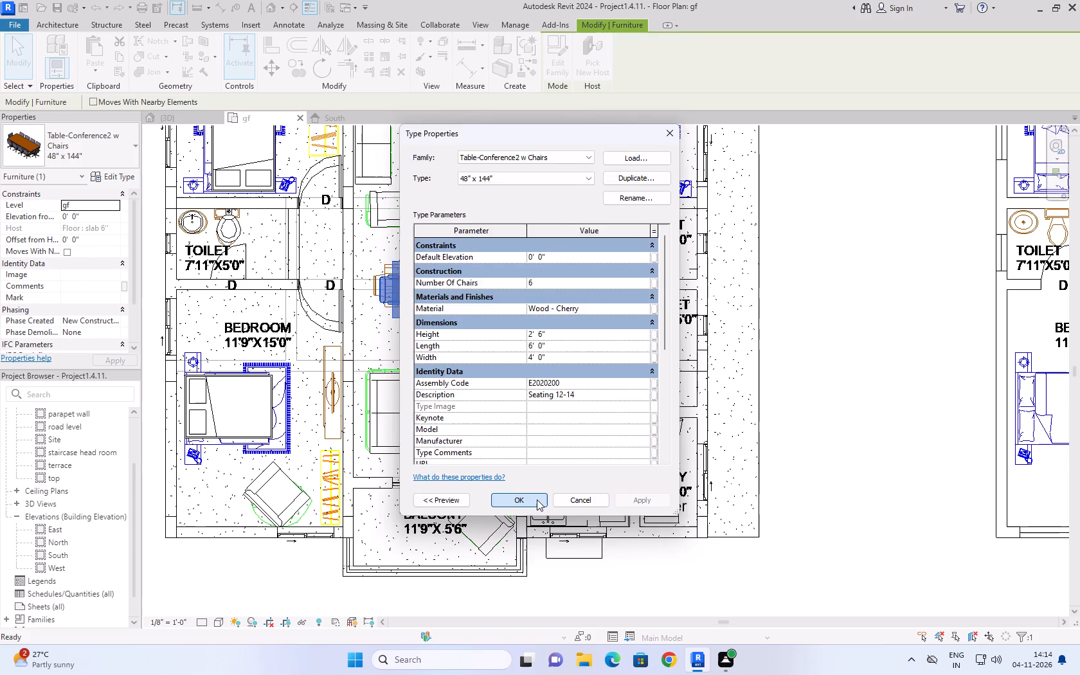
click(881, 348)
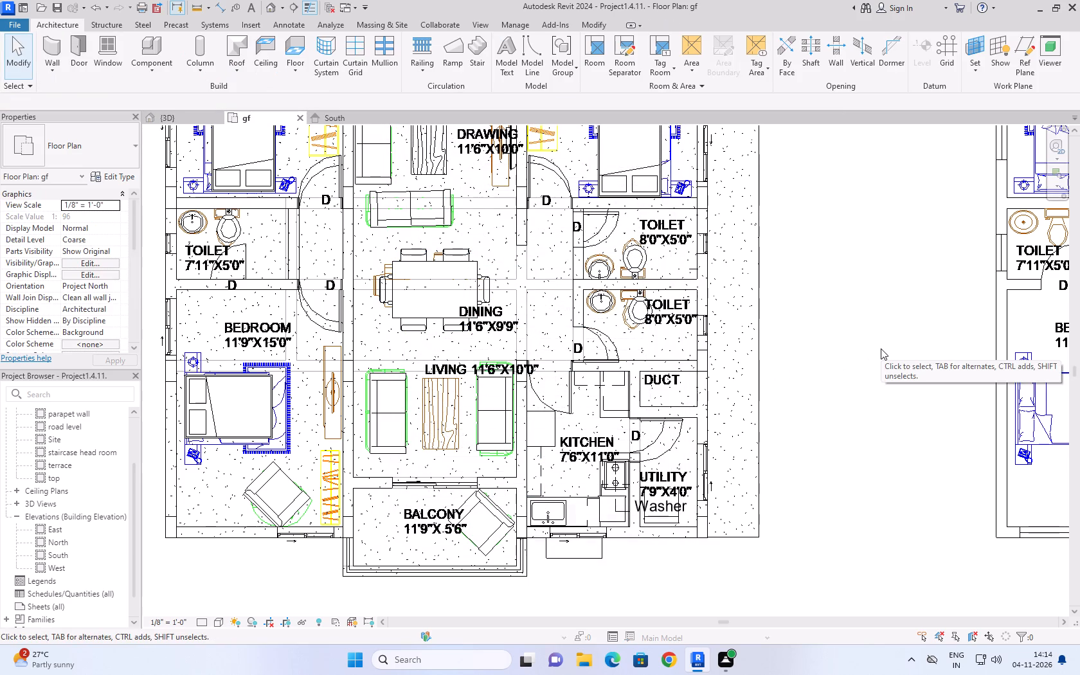
click(181, 119)
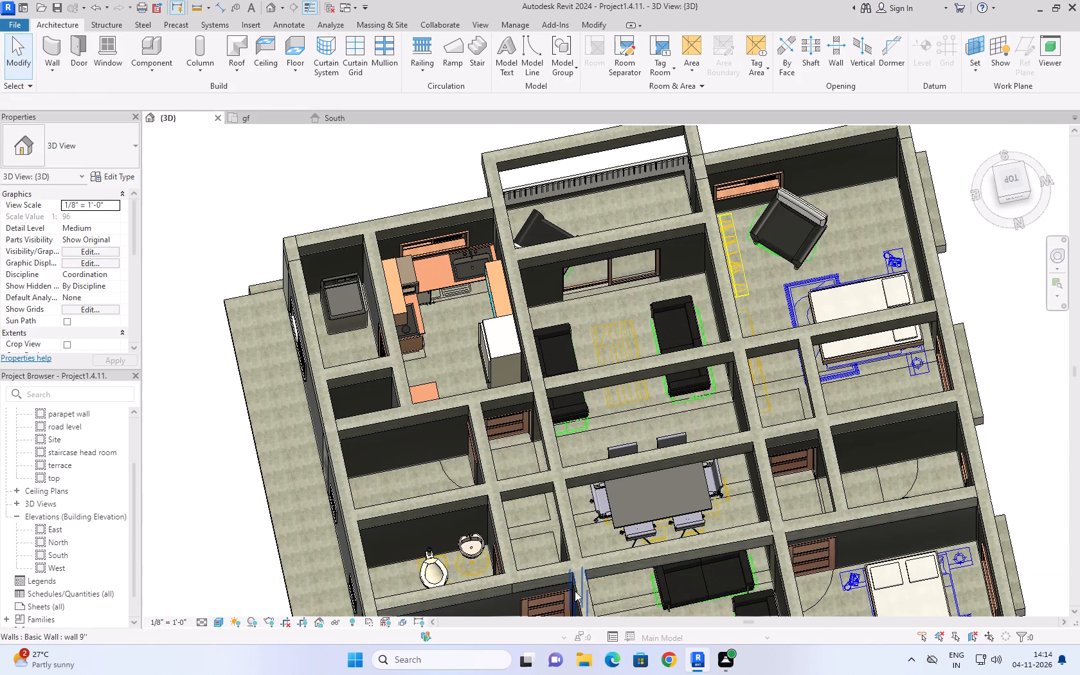
scroll(692, 429, down, 2)
scroll(748, 447, down, 3)
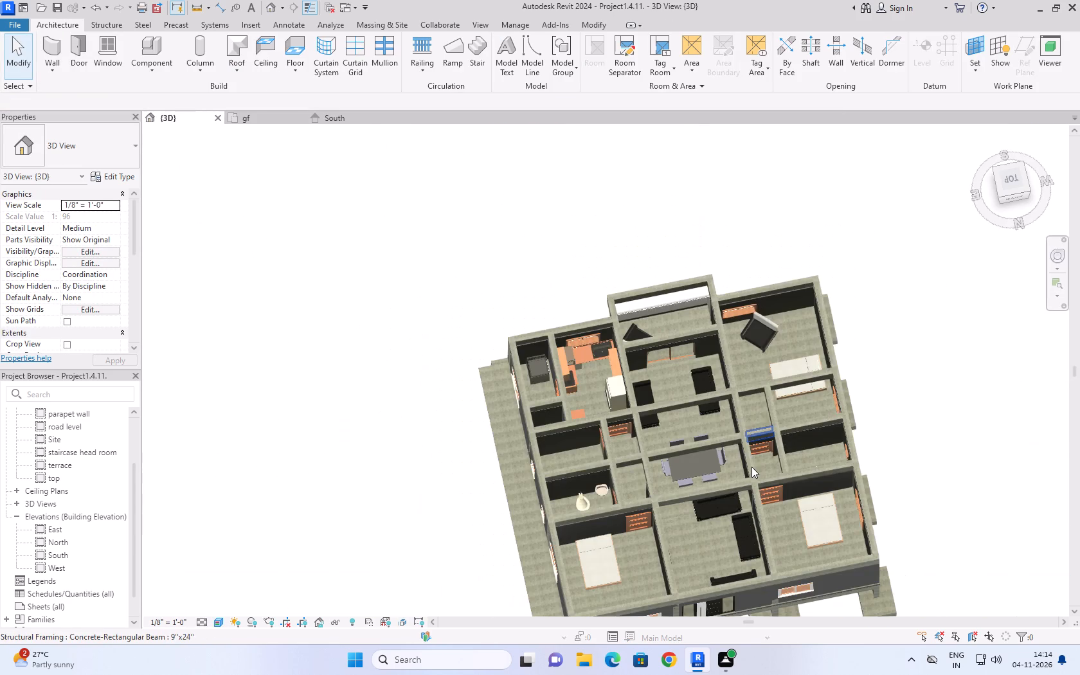
scroll(756, 467, down, 2)
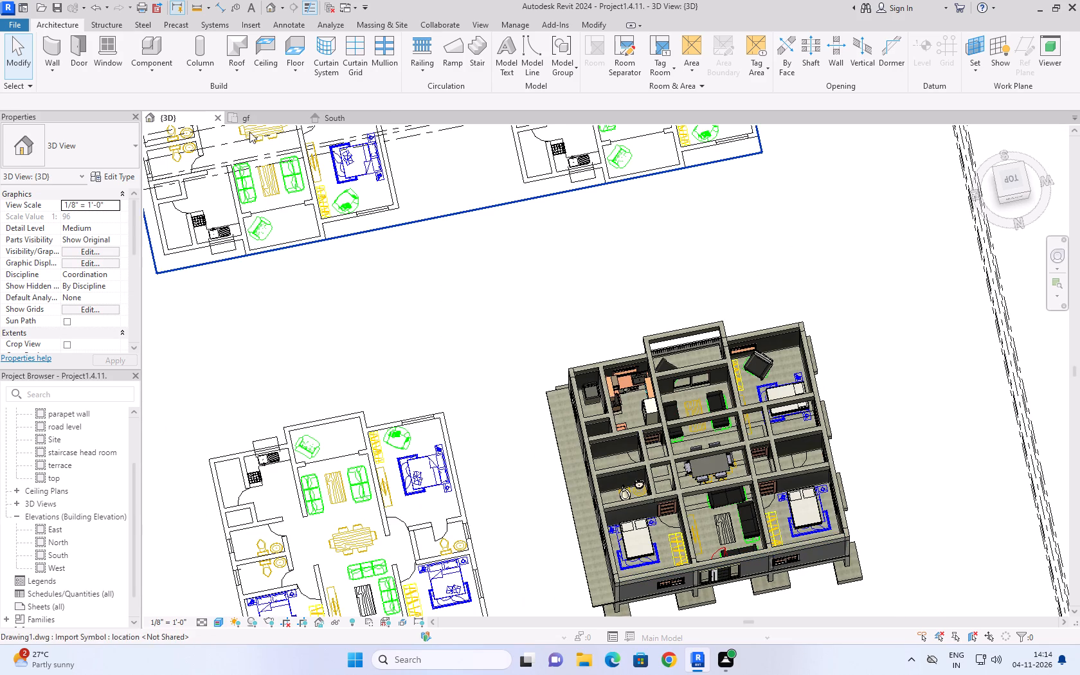
Load the Table-Dining Round family from the Tables folder for placement in the gf plan.
click(246, 111)
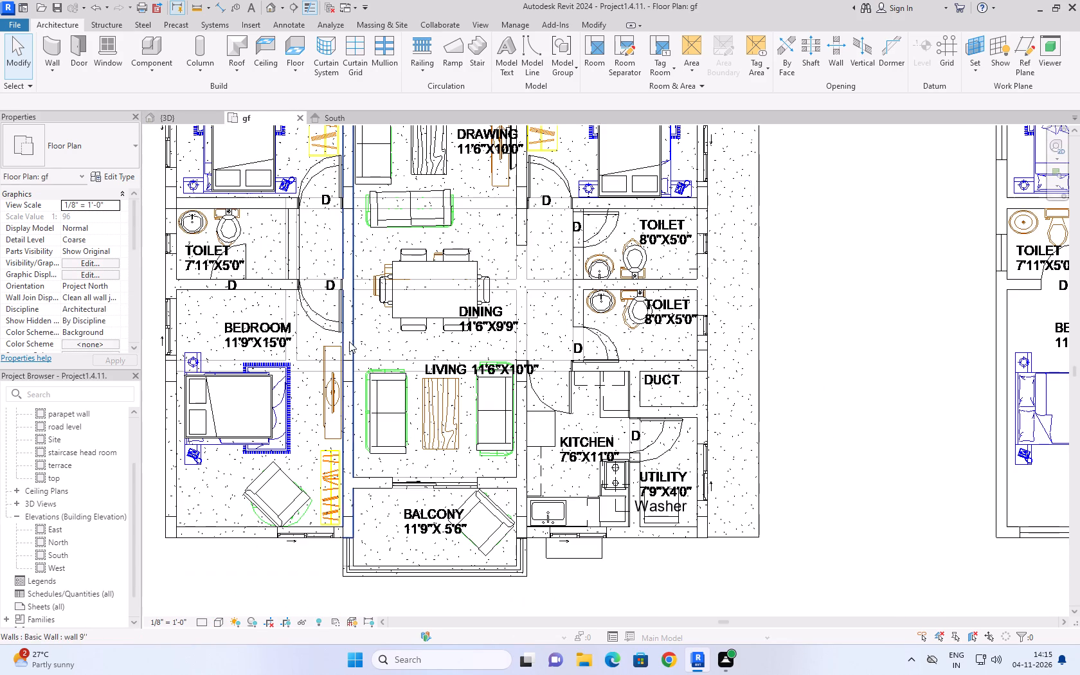
click(162, 70)
click(183, 91)
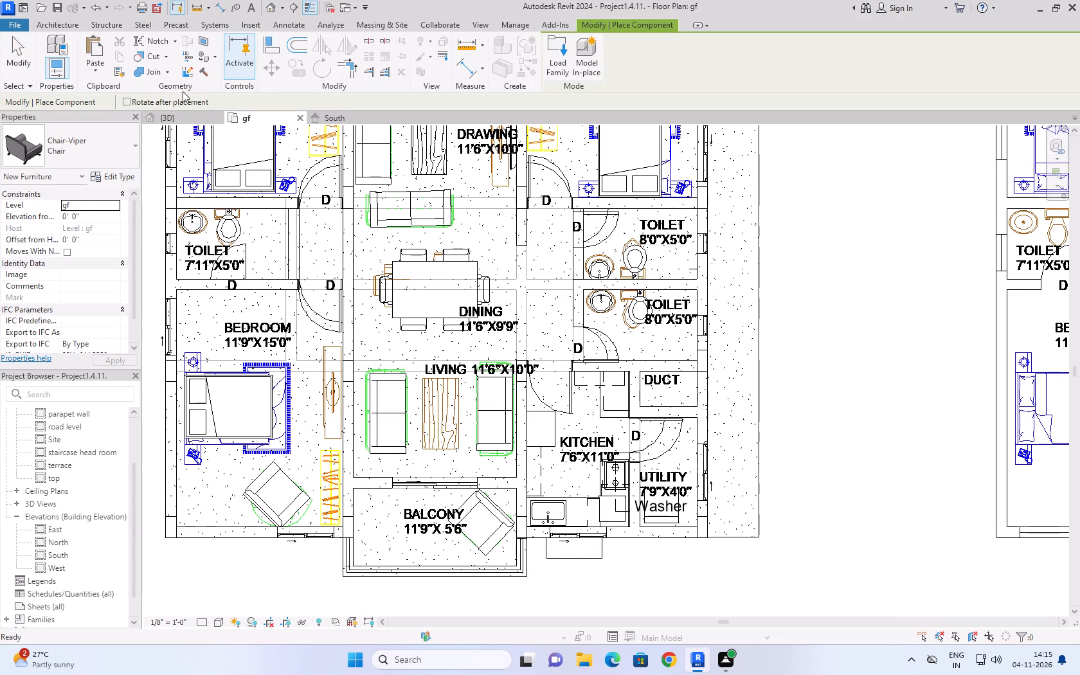
click(552, 73)
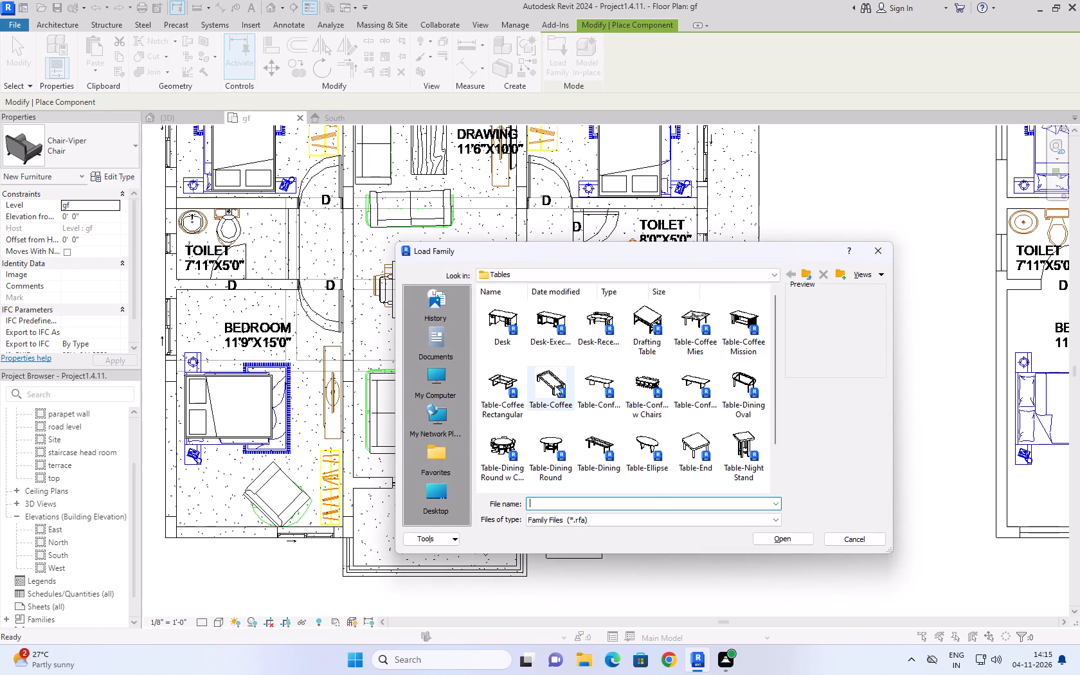
click(543, 442)
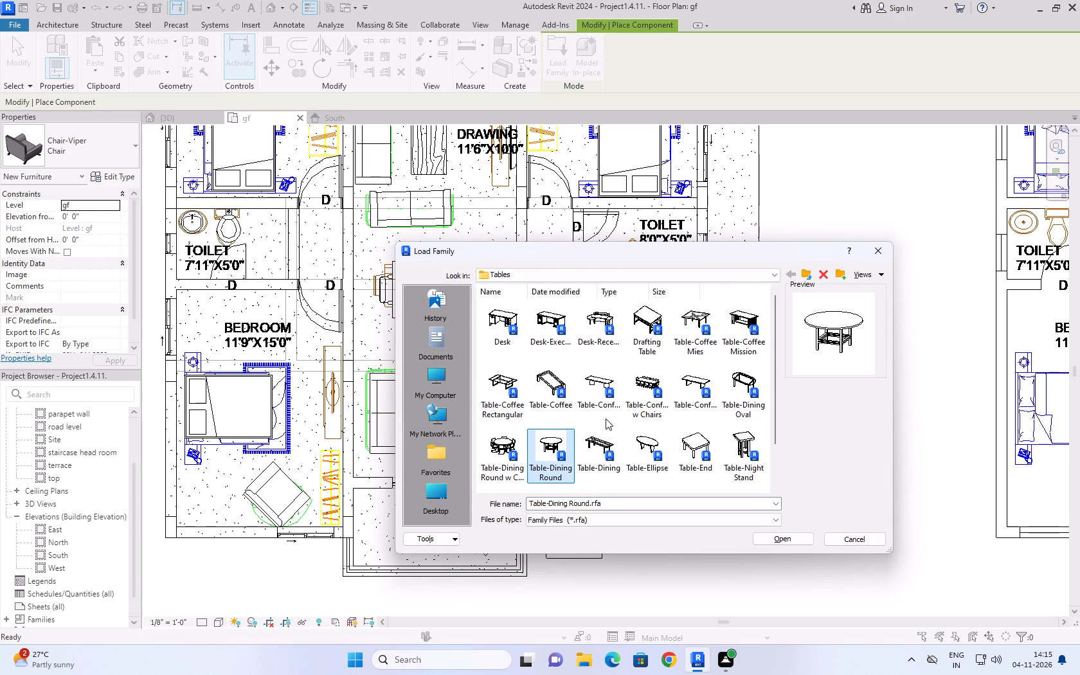
click(649, 306)
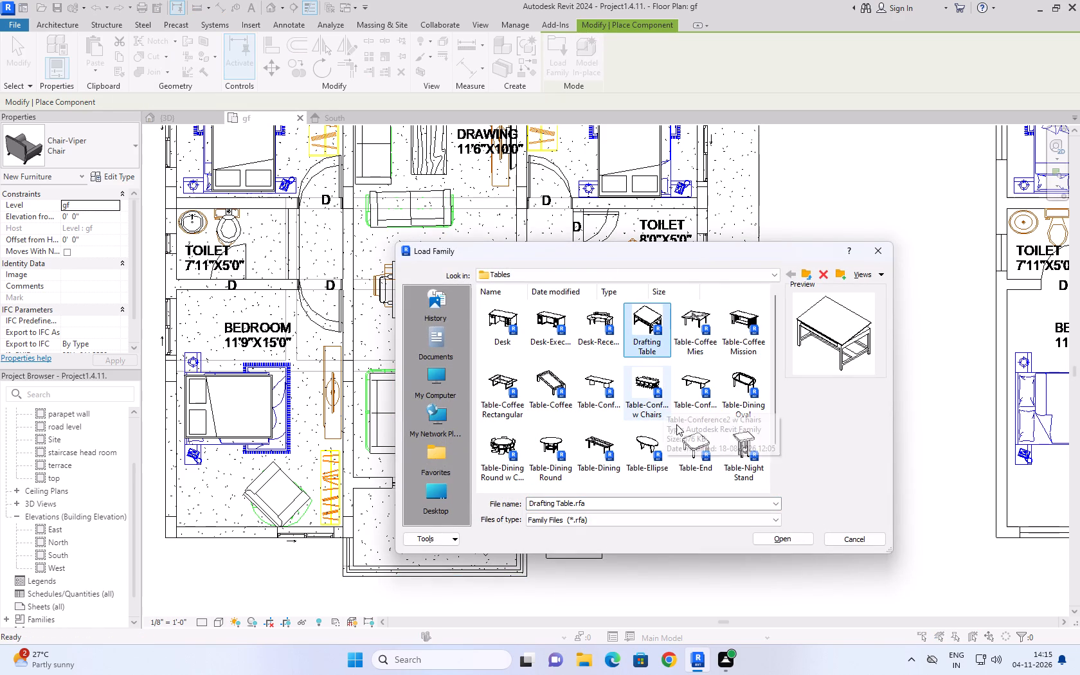
click(690, 440)
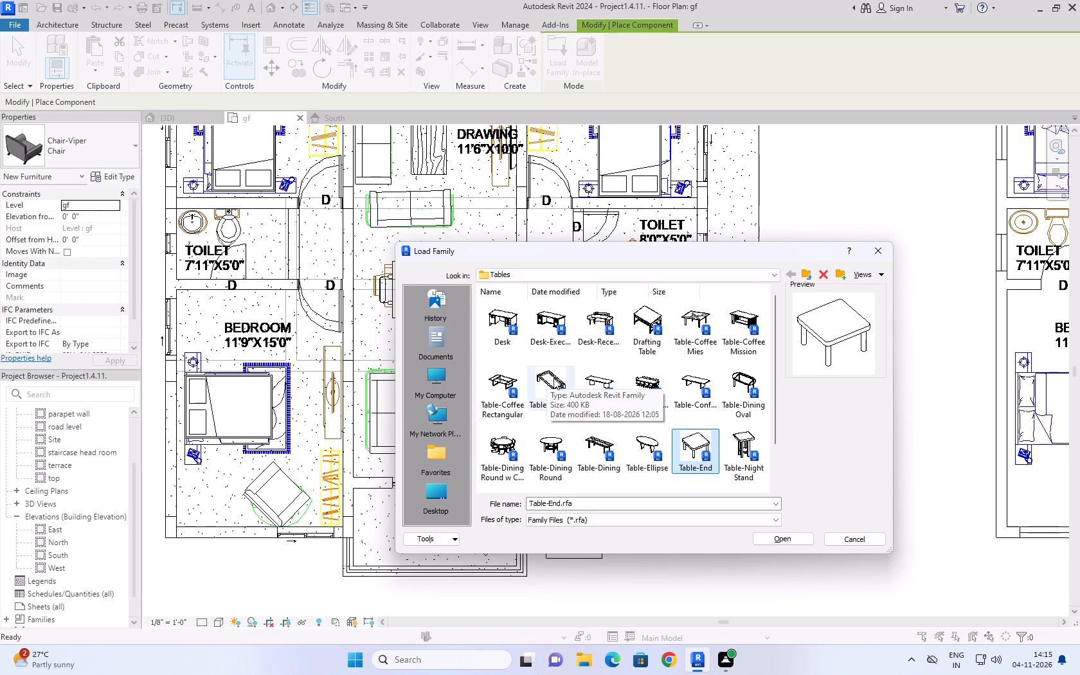
click(552, 447)
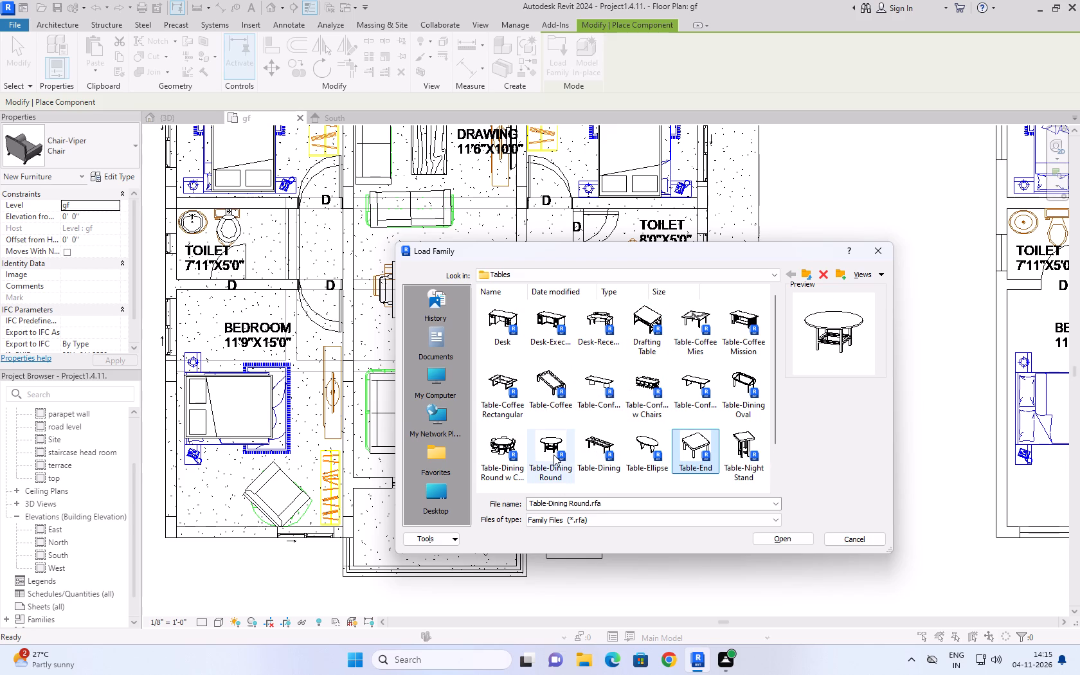
click(793, 543)
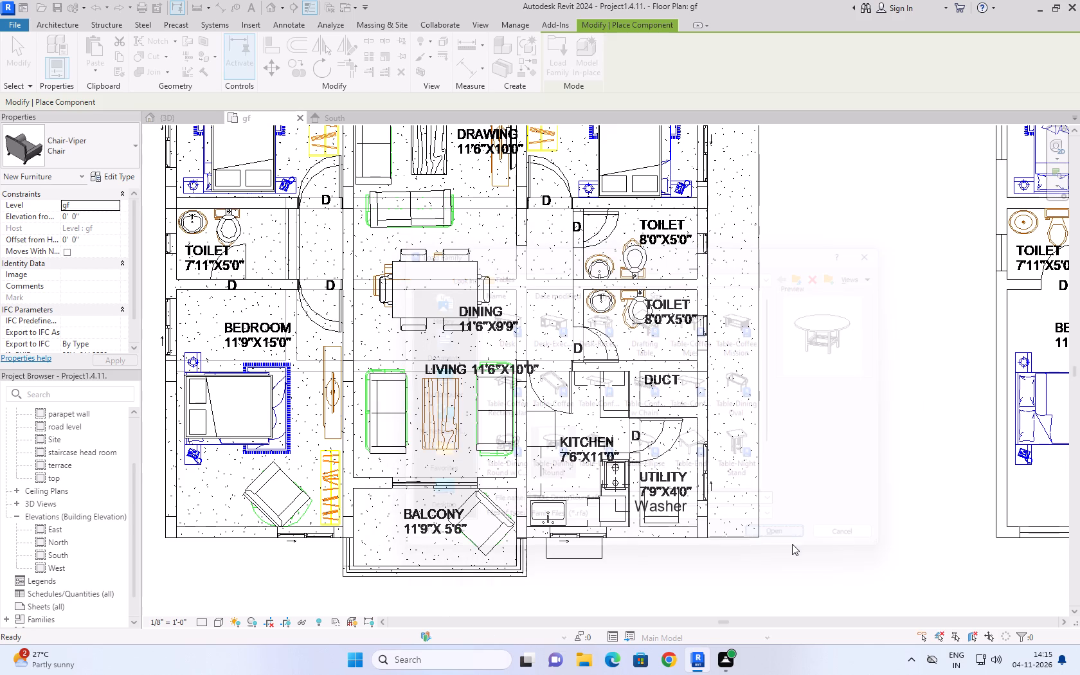
Place a 36" Diameter round table over the drawn centre tables in the living and drawing rooms, and check both in 3D.
click(446, 412)
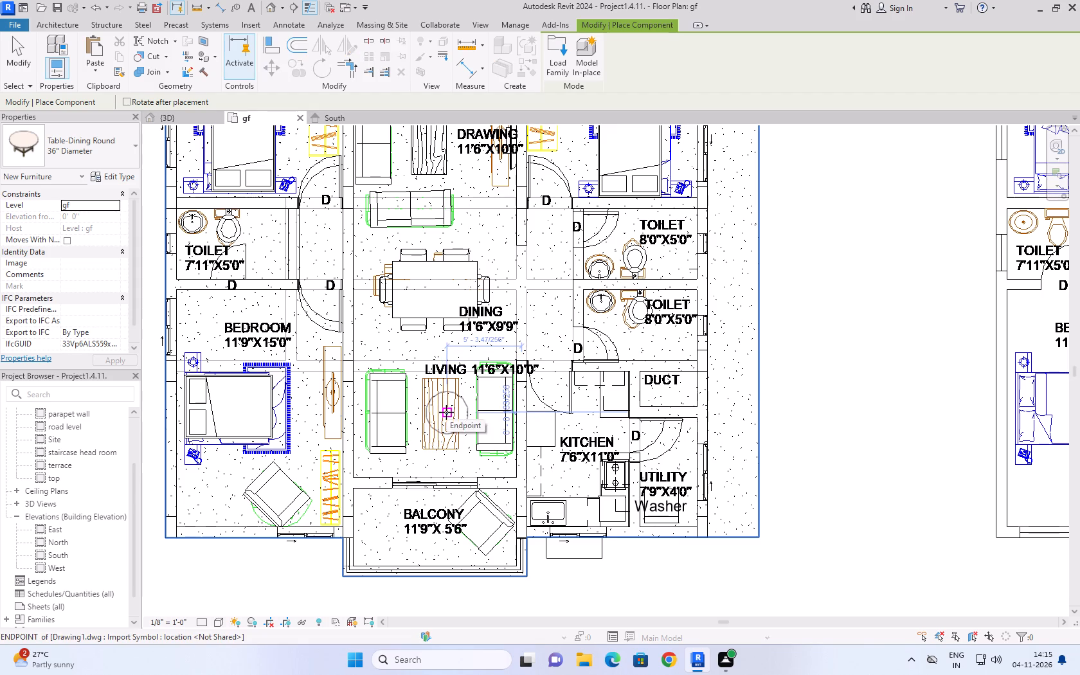
scroll(444, 379, down, 4)
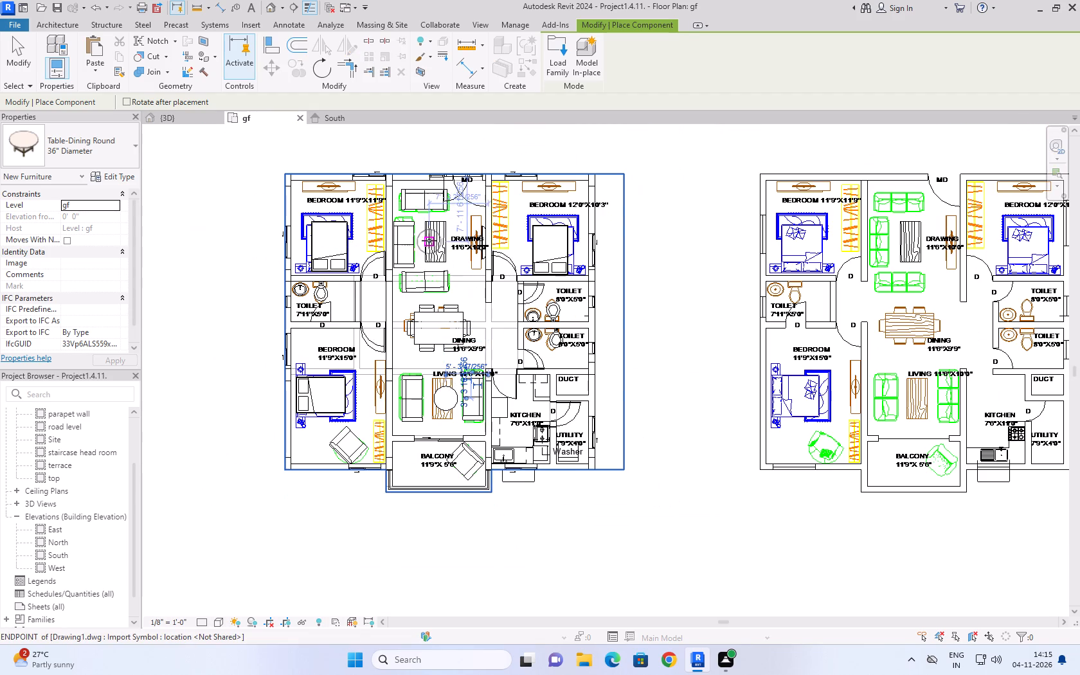
click(435, 240)
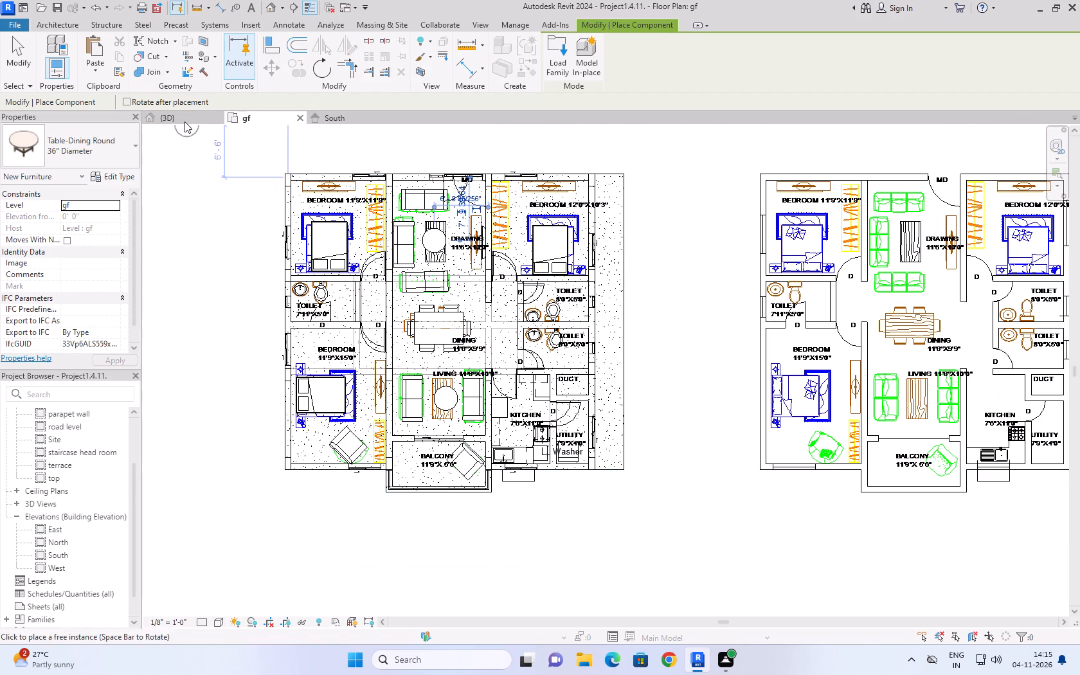
click(184, 122)
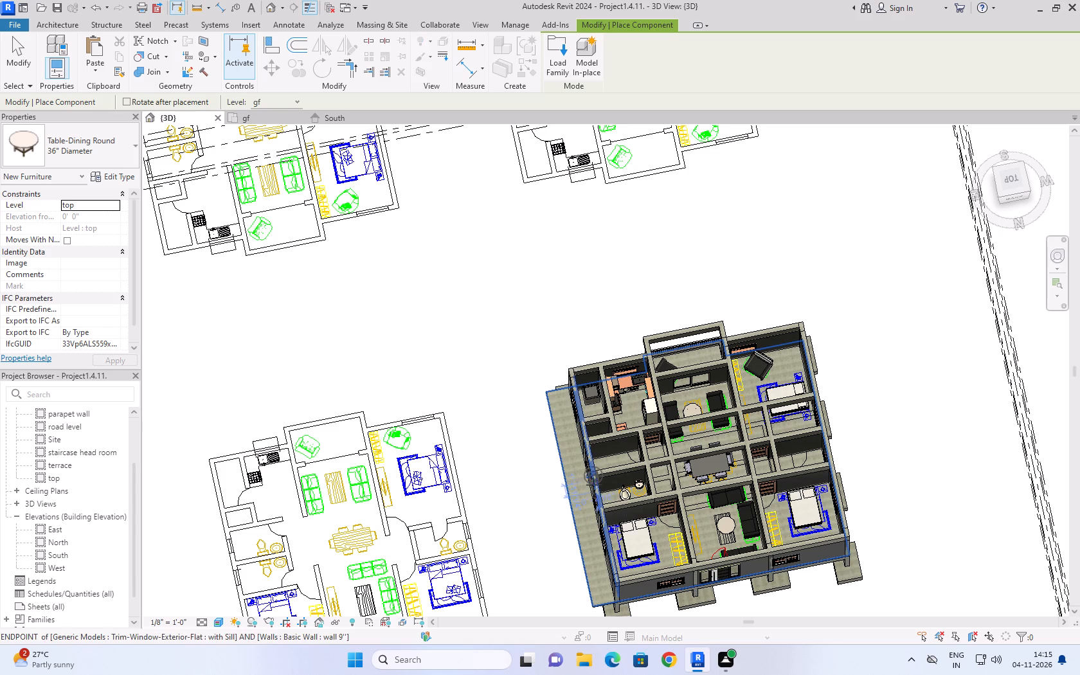
scroll(771, 559, up, 6)
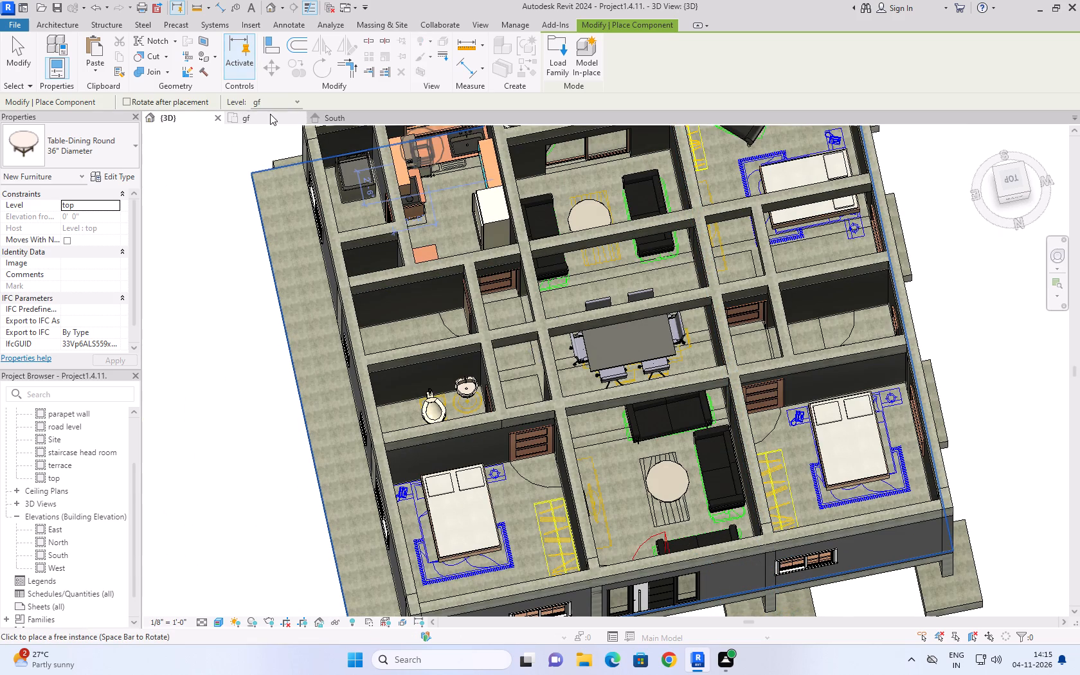
click(270, 114)
click(6, 50)
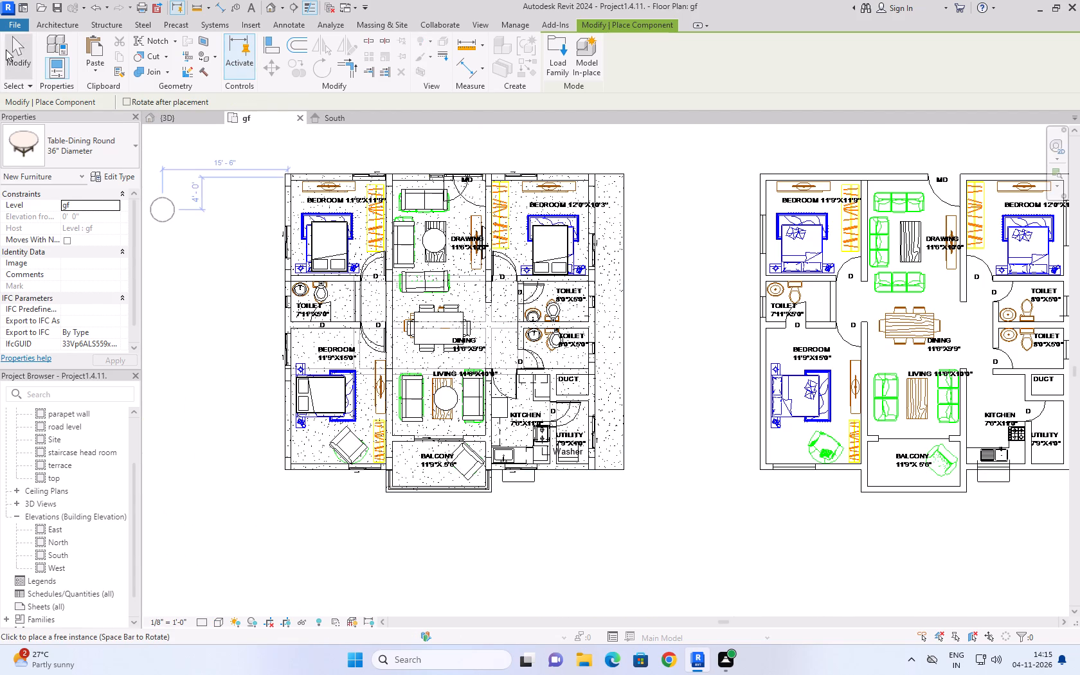
Delete all instances of the 36" Diameter Table-Dining Round from the living and drawing rooms in the gf plan.
click(433, 395)
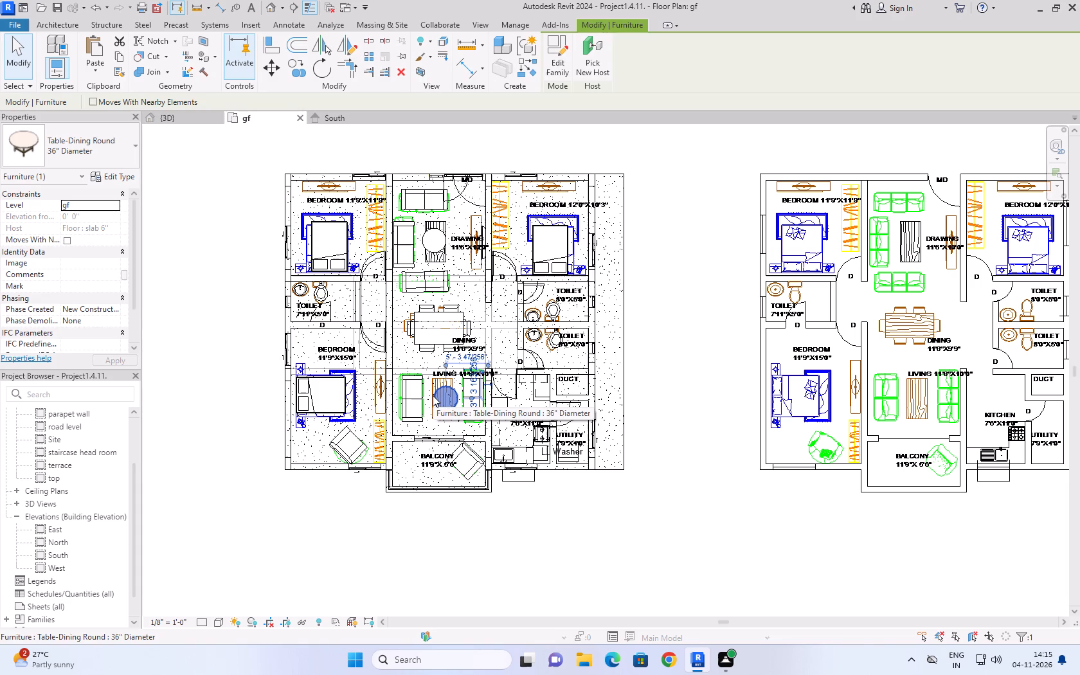
text(SA)
key(Delete)
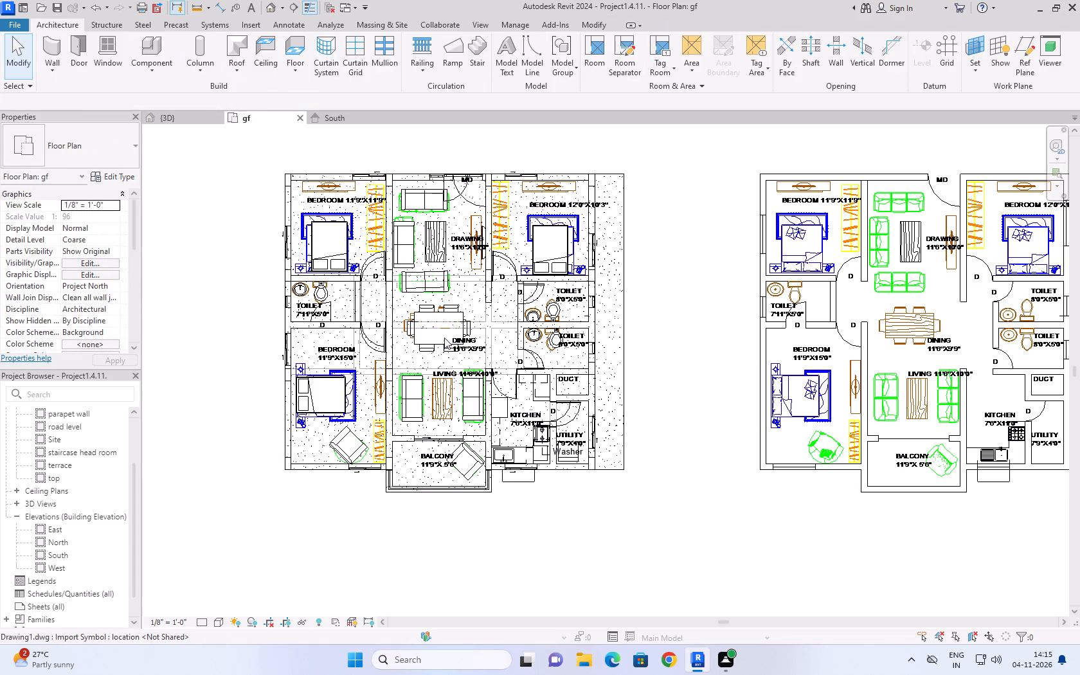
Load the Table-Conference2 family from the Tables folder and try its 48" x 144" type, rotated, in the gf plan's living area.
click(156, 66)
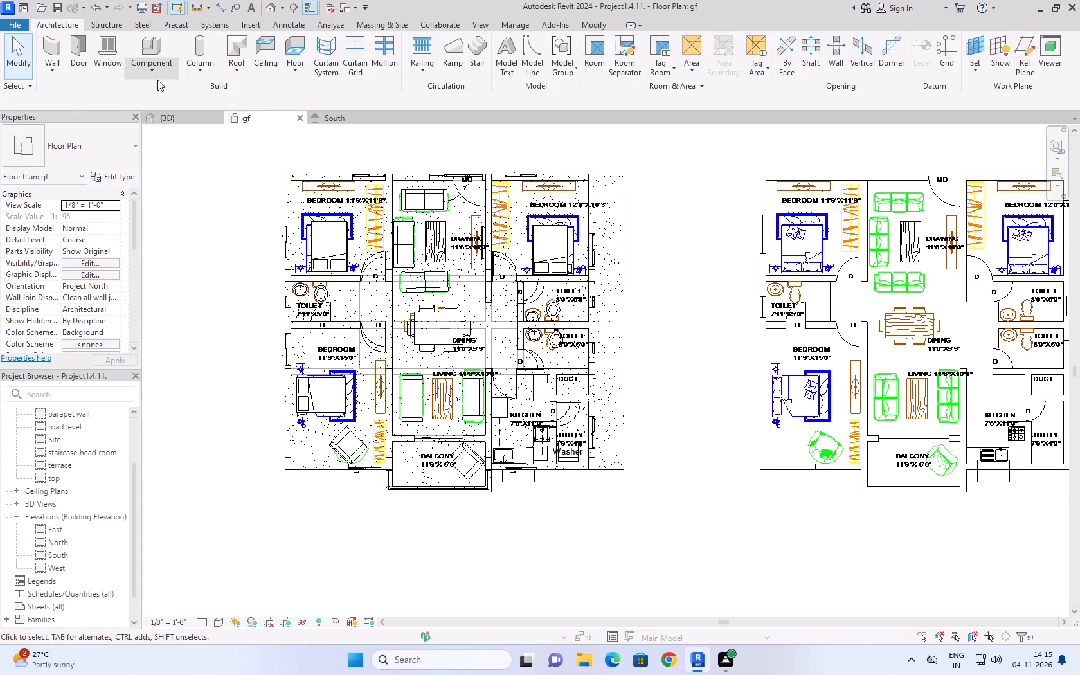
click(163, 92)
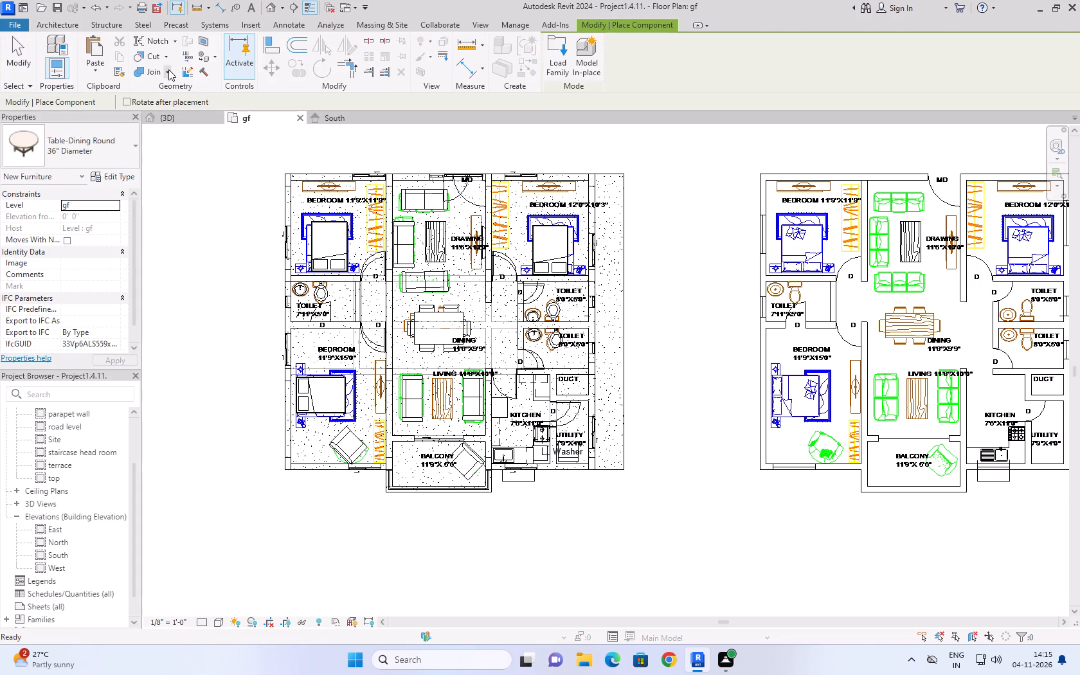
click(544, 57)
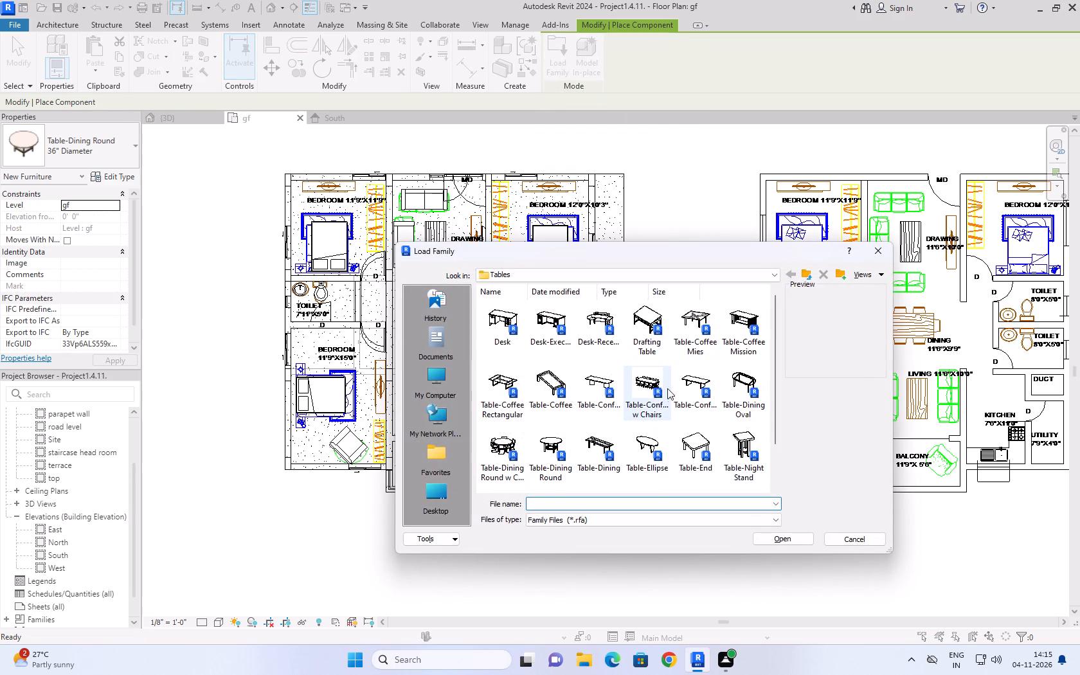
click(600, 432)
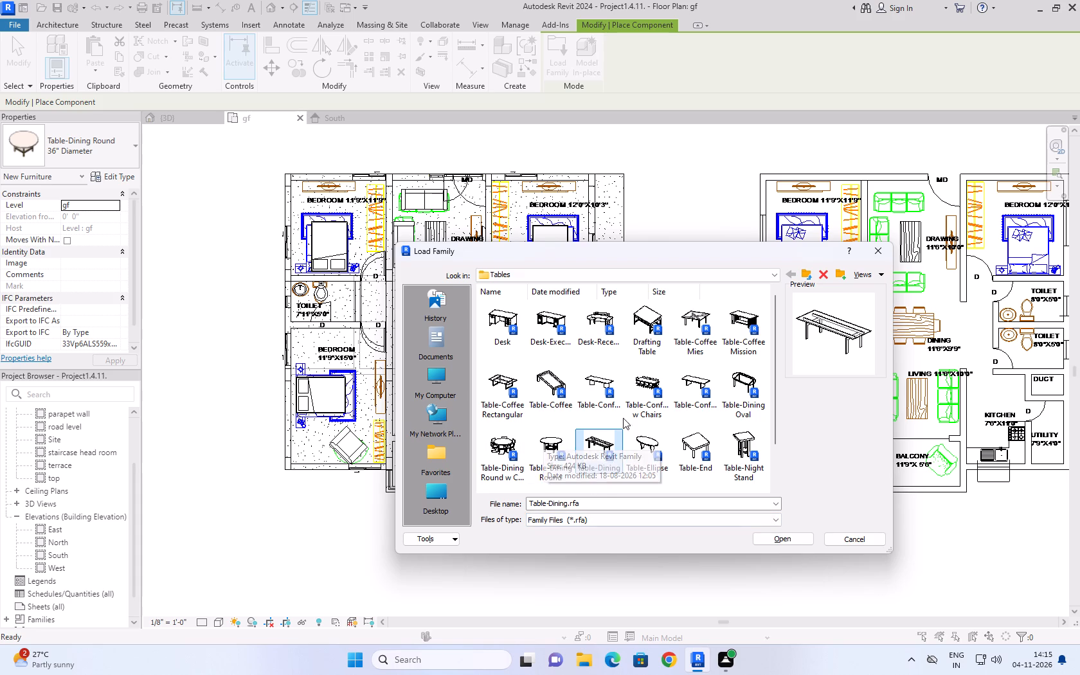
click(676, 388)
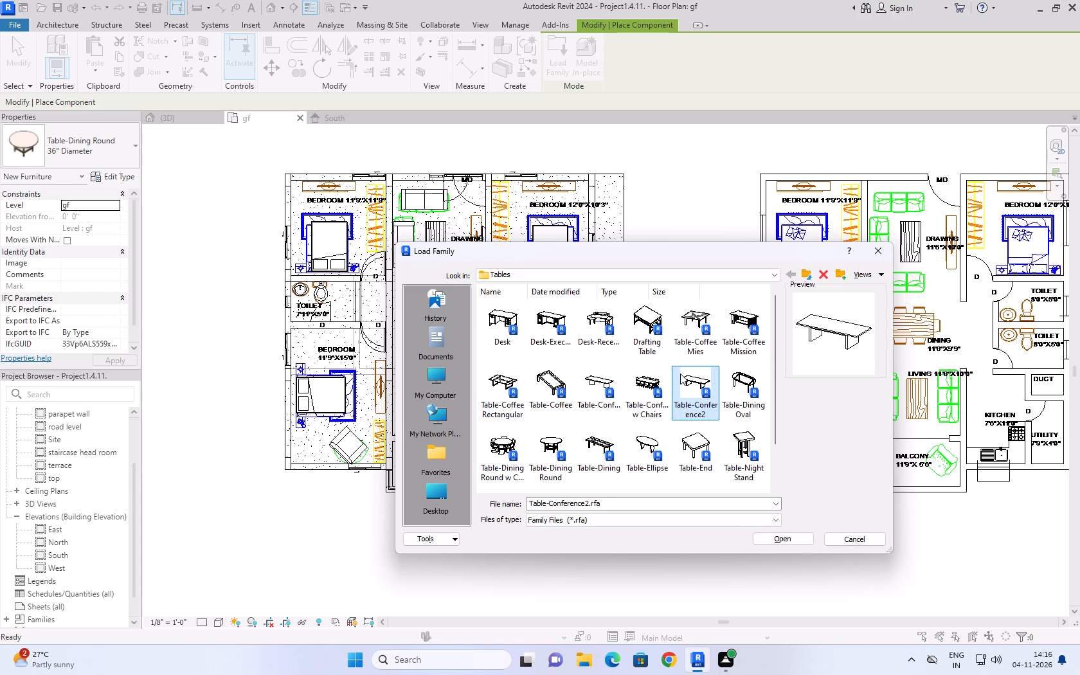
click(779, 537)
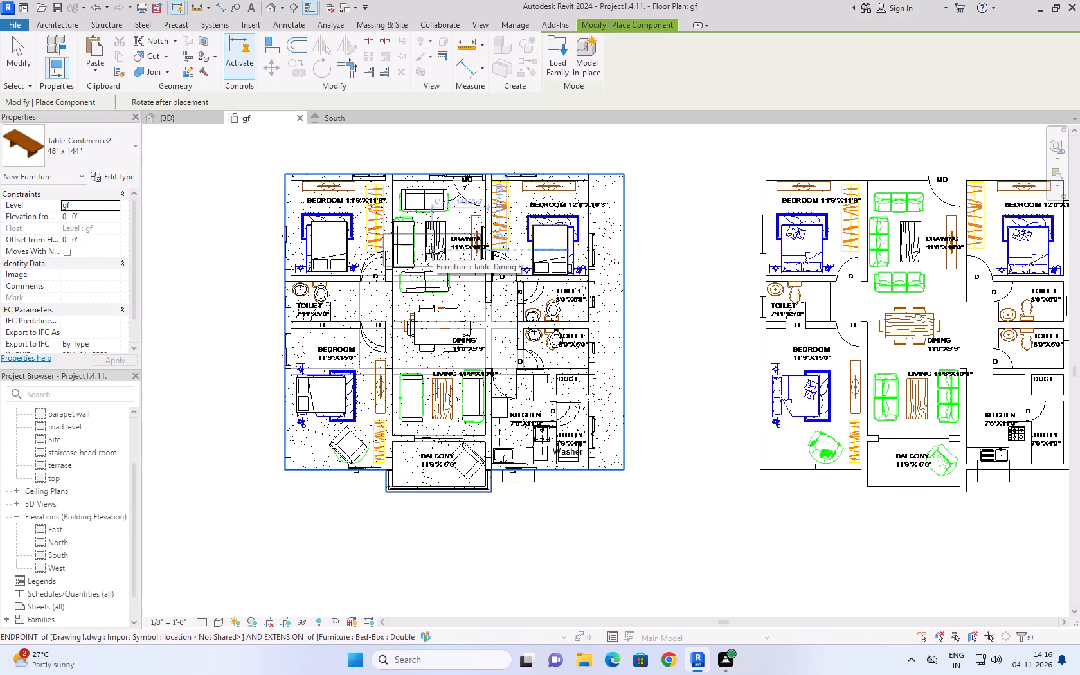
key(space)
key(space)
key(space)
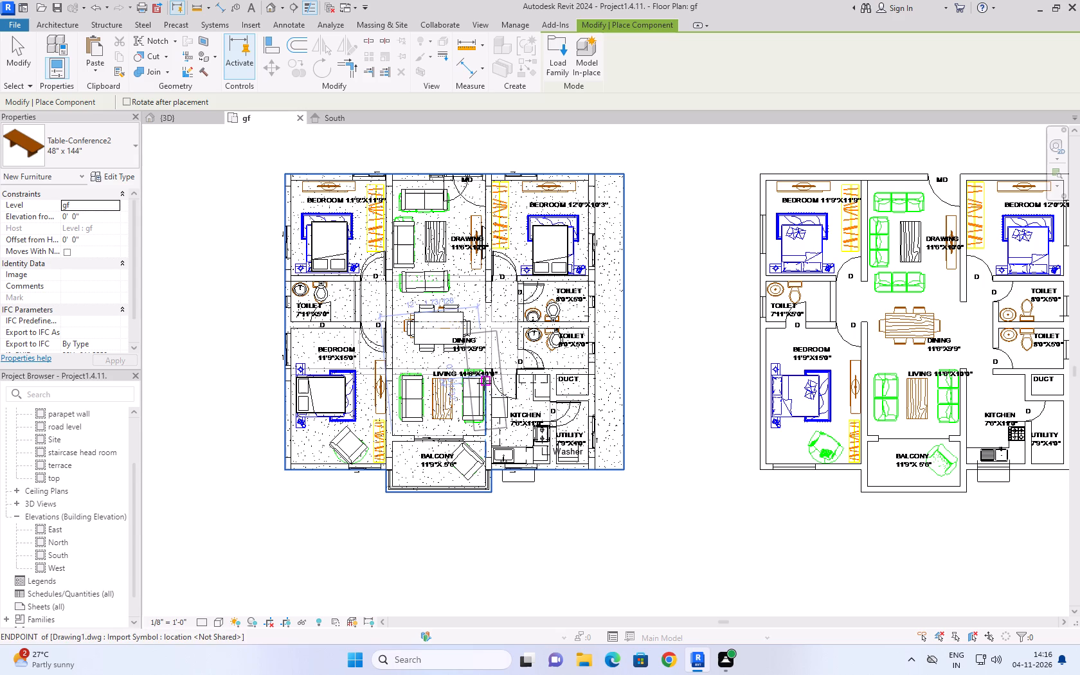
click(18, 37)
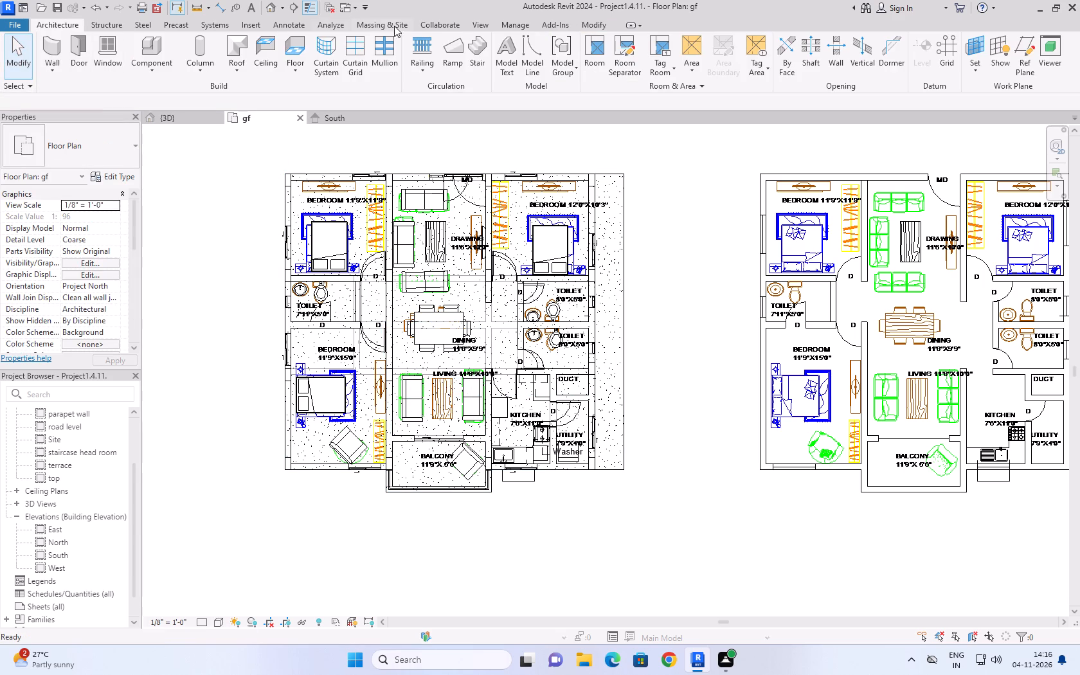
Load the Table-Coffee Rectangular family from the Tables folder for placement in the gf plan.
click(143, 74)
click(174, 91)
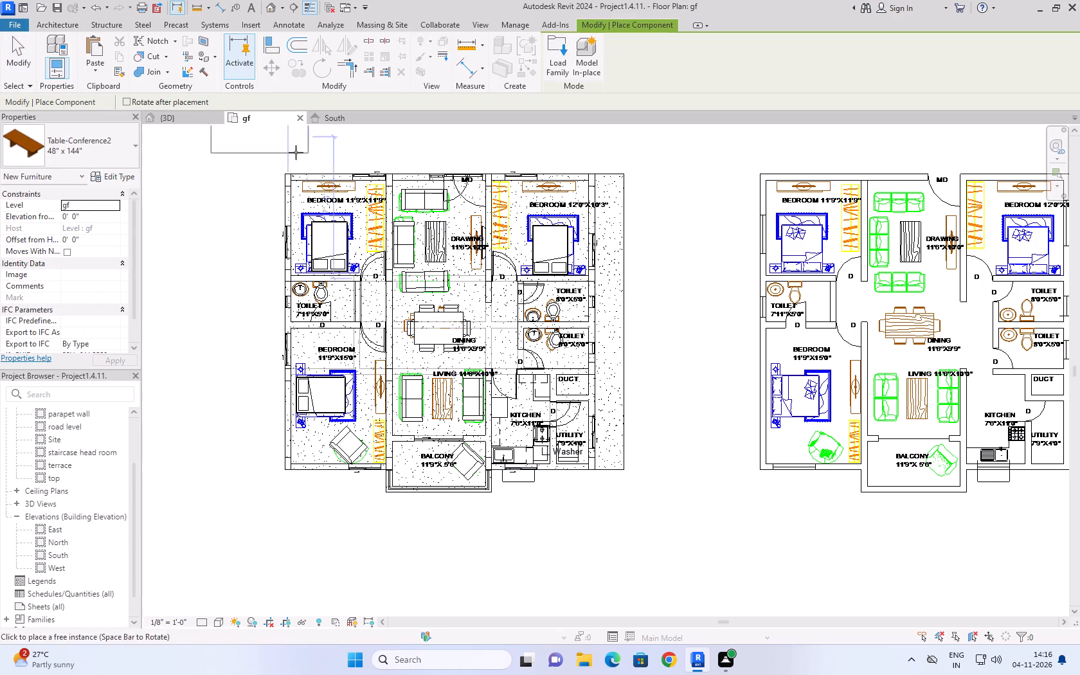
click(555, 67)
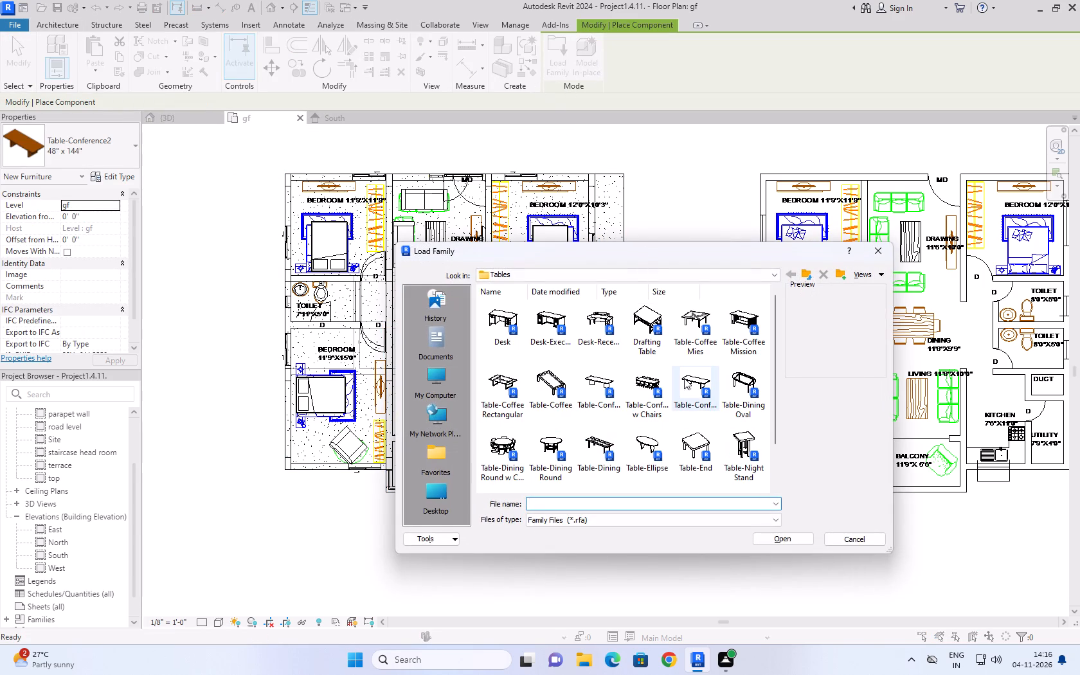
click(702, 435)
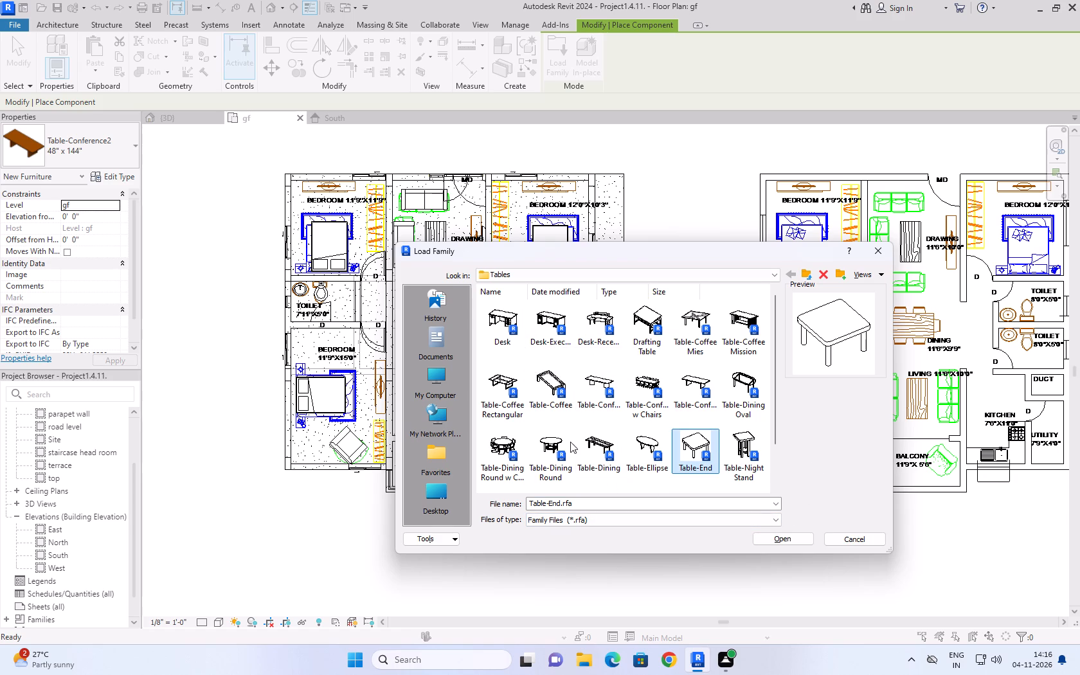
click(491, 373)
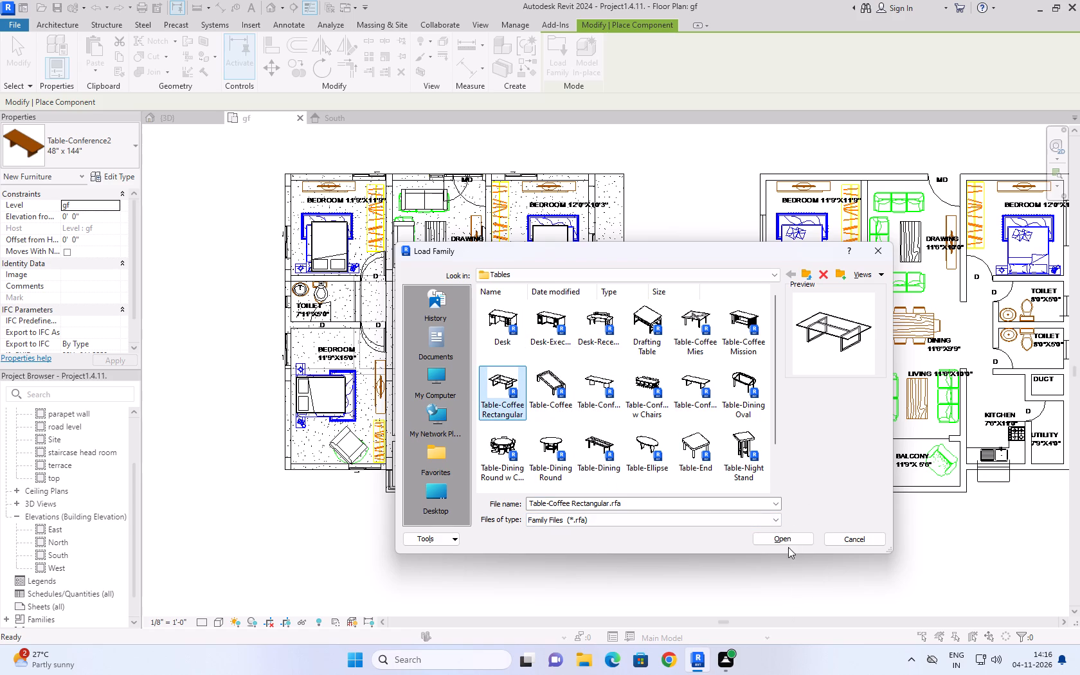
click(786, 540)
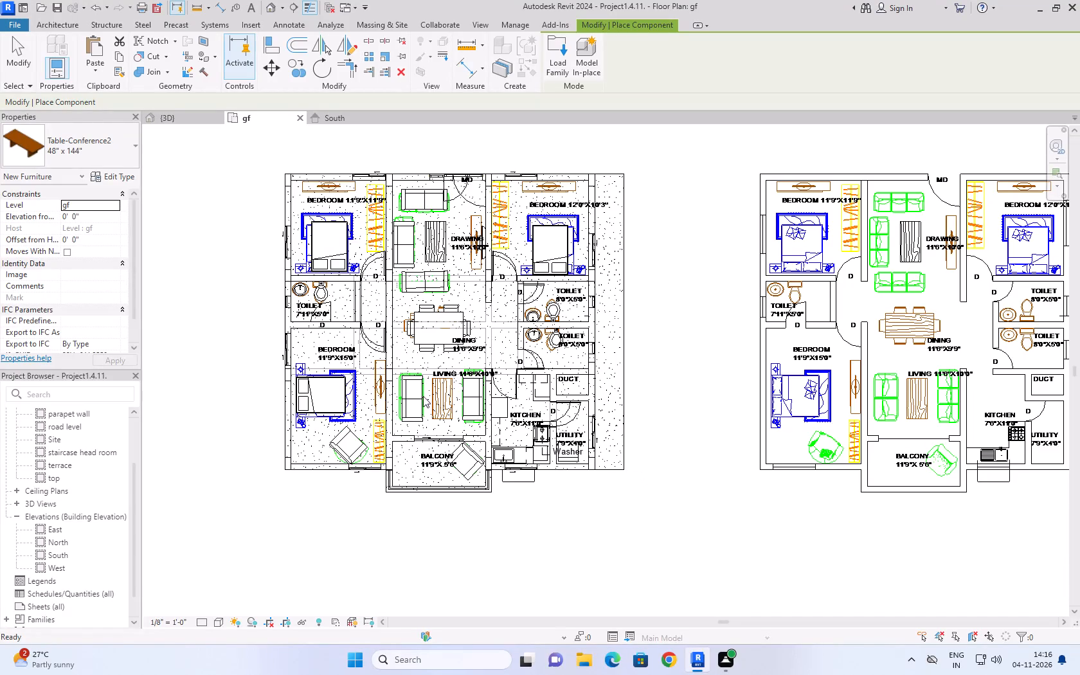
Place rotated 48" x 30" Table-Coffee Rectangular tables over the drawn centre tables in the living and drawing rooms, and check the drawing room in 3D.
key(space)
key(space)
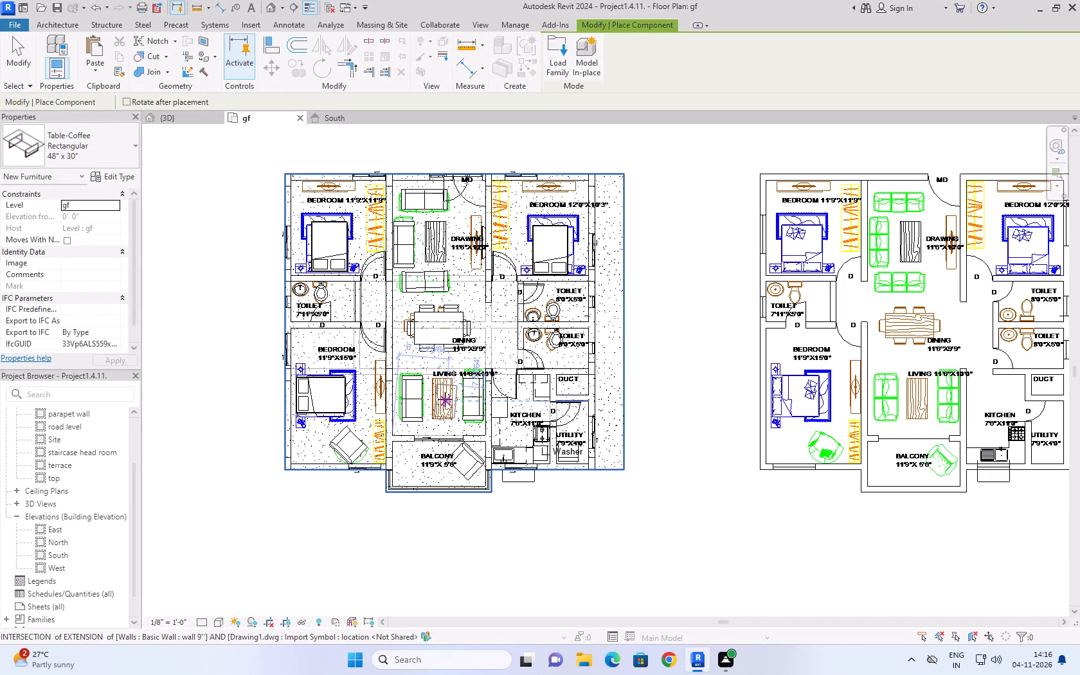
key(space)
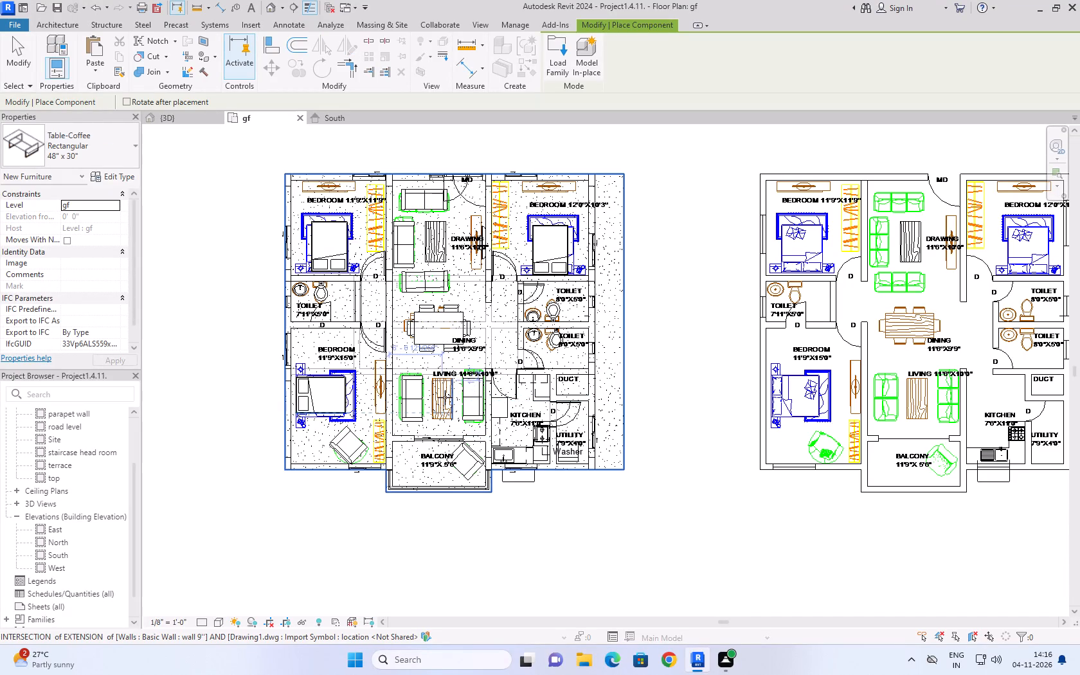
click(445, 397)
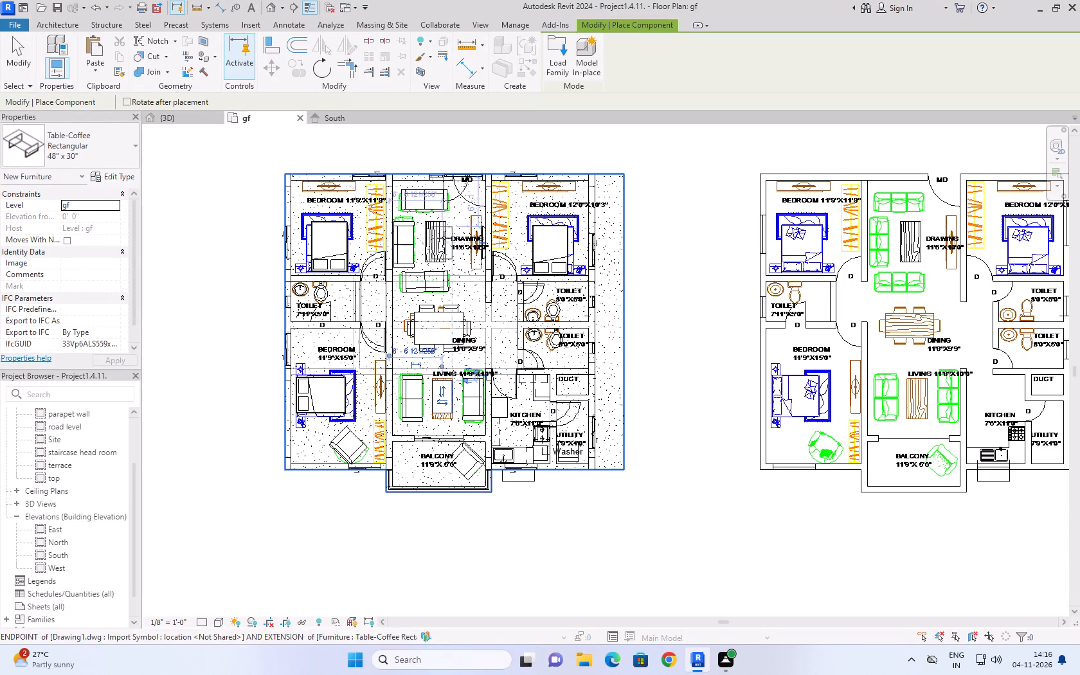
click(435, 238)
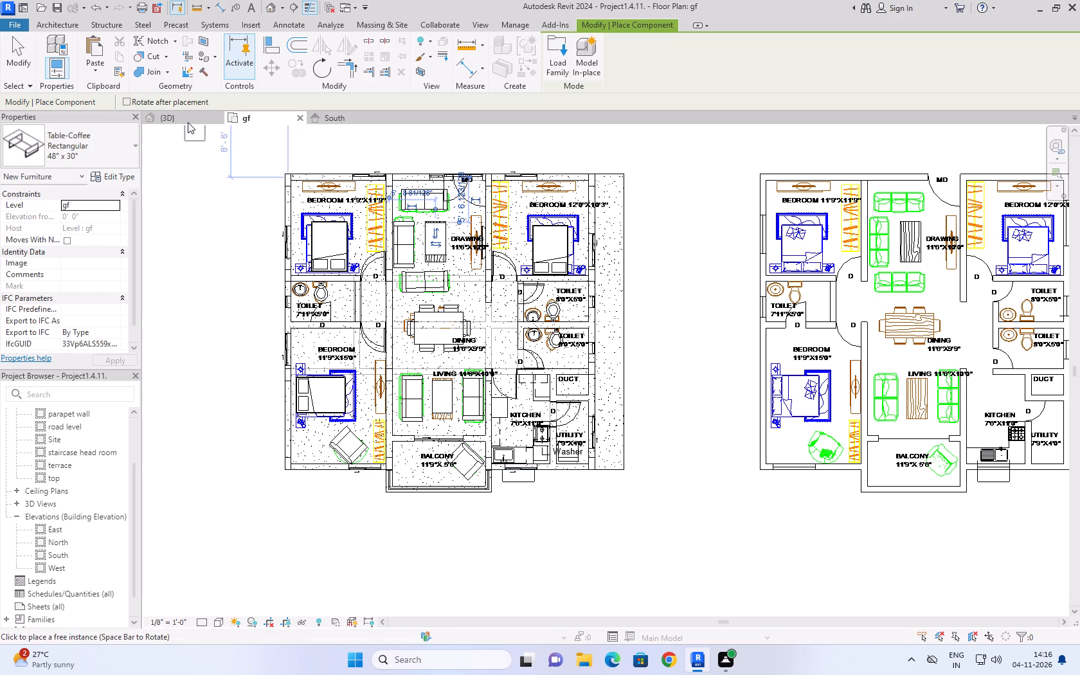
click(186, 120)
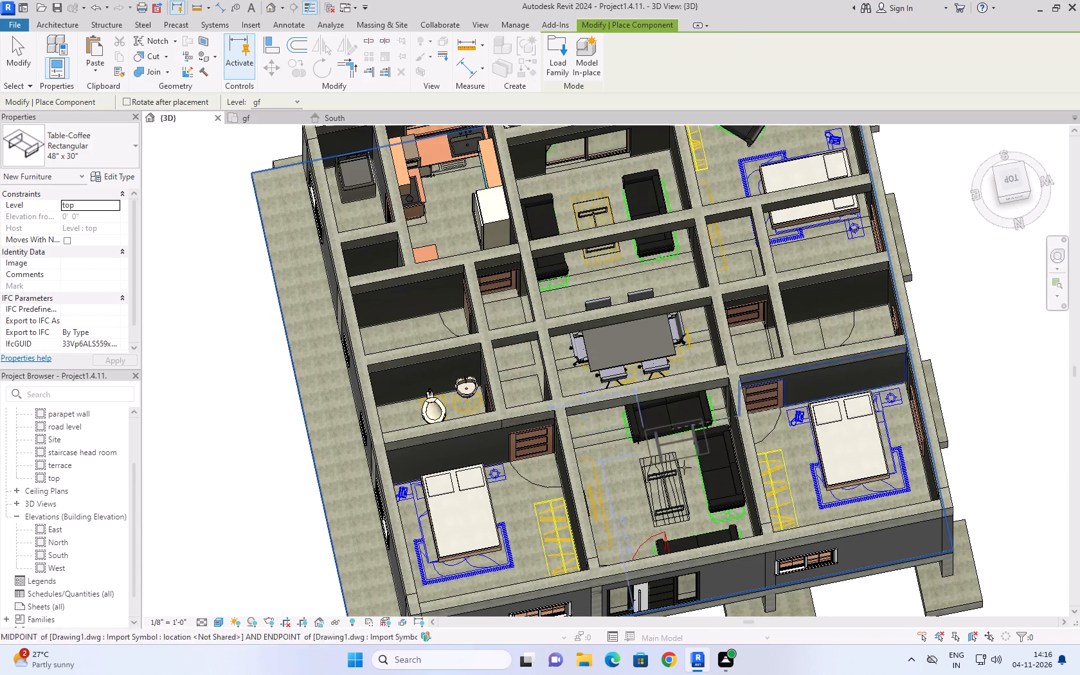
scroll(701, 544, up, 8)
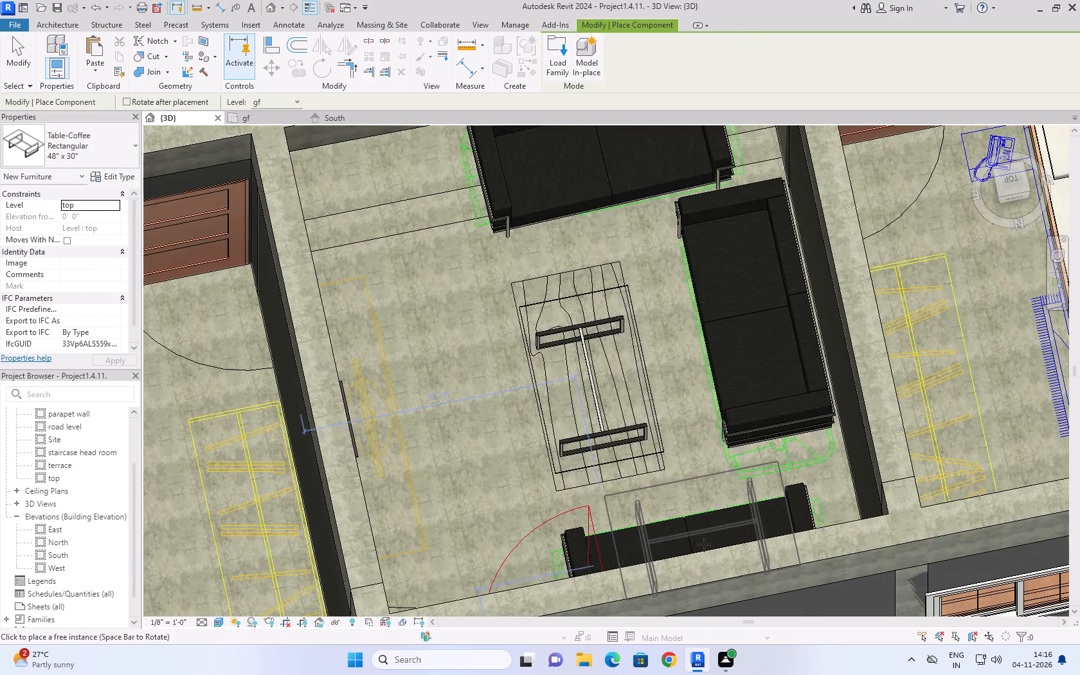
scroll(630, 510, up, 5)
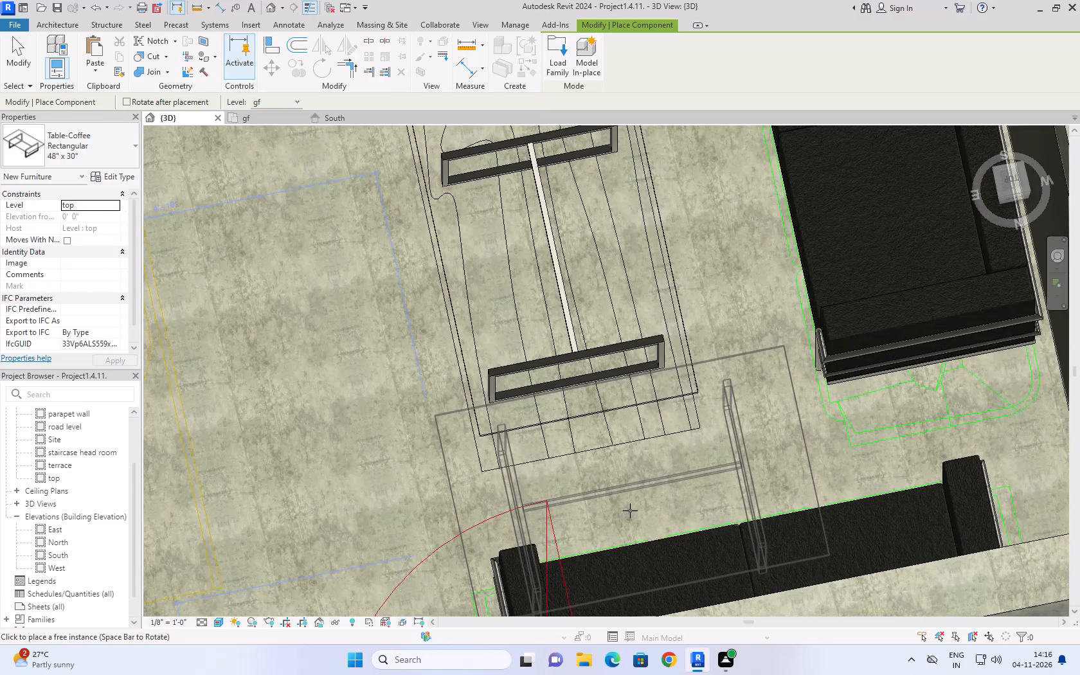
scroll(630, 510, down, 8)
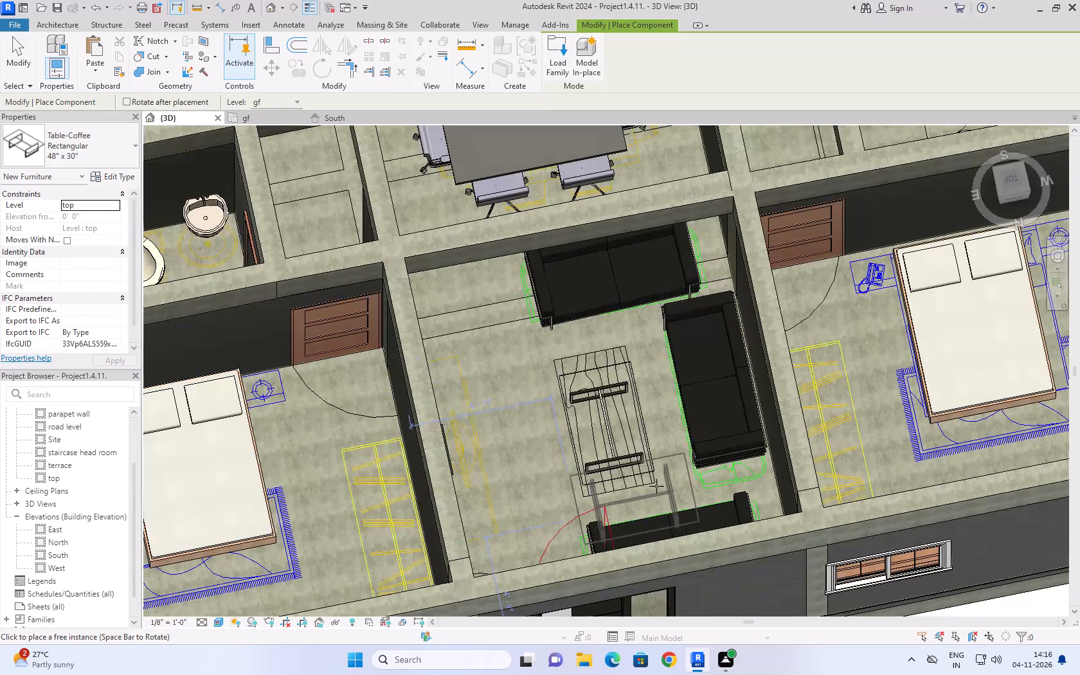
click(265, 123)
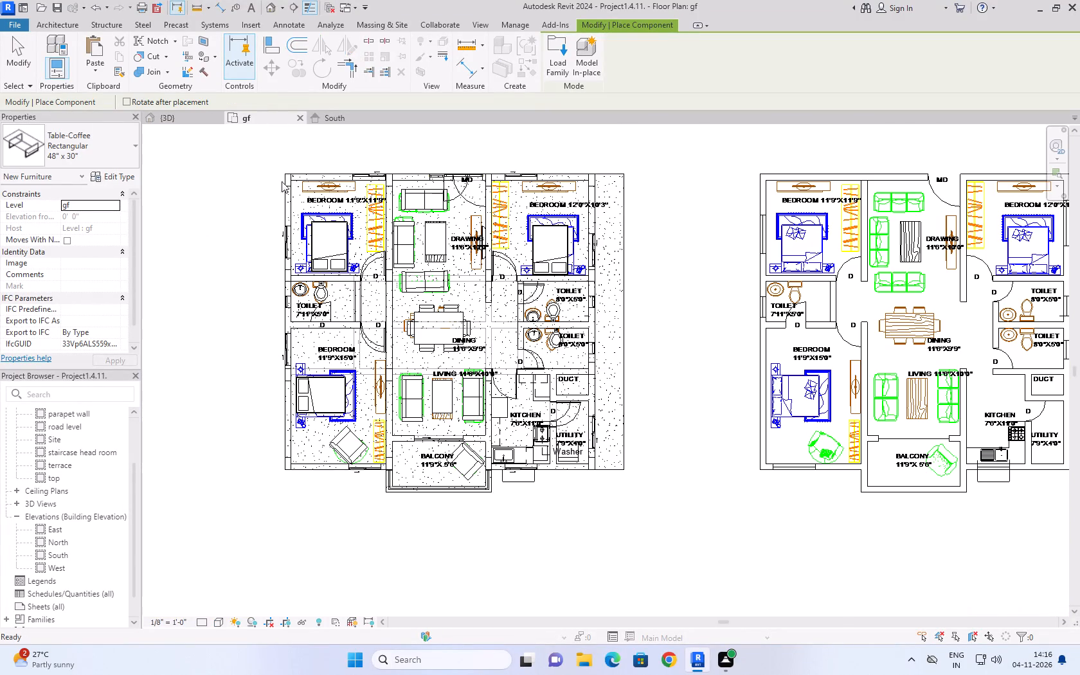
Load the Table-Coffee Mission family from the Tables folder and leave component placement.
click(561, 62)
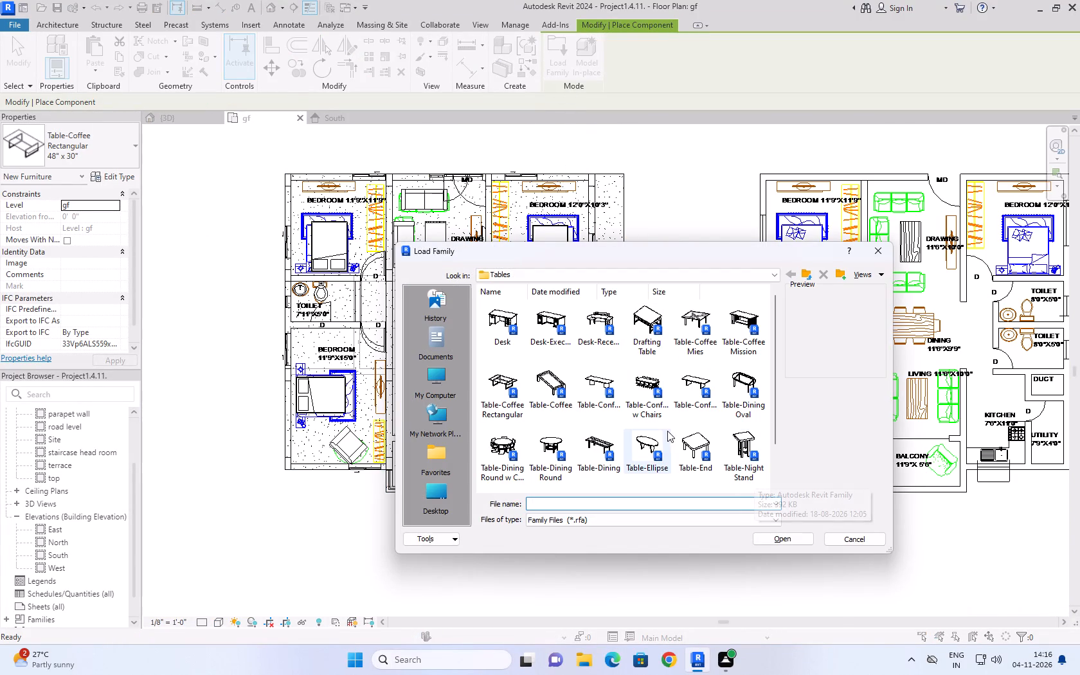
click(694, 314)
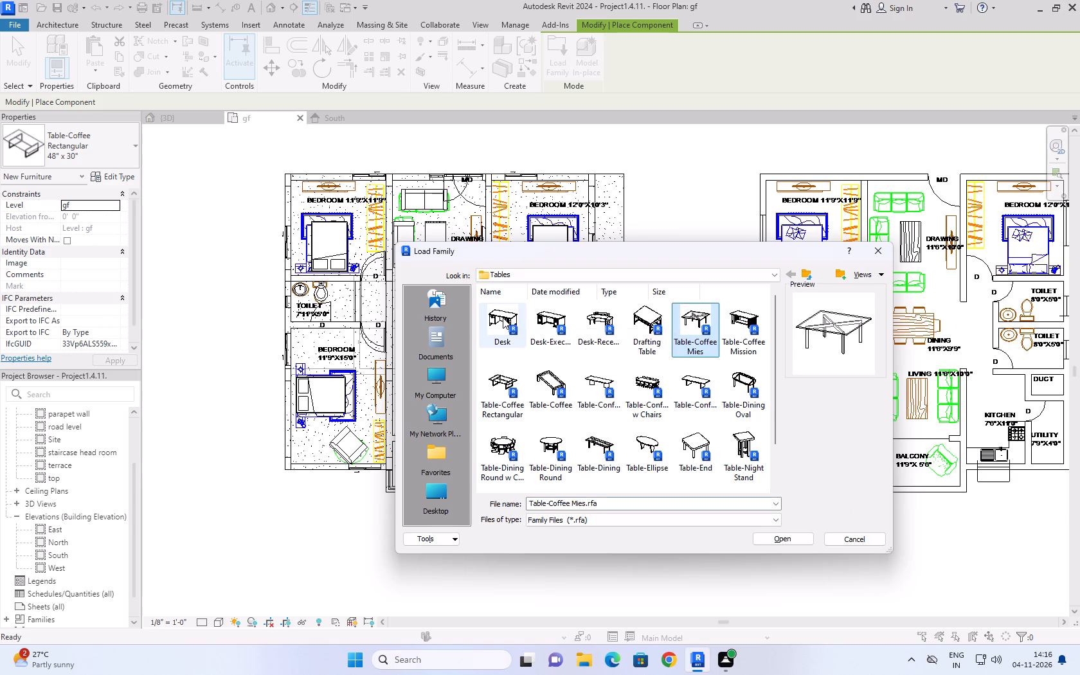
click(503, 318)
click(733, 308)
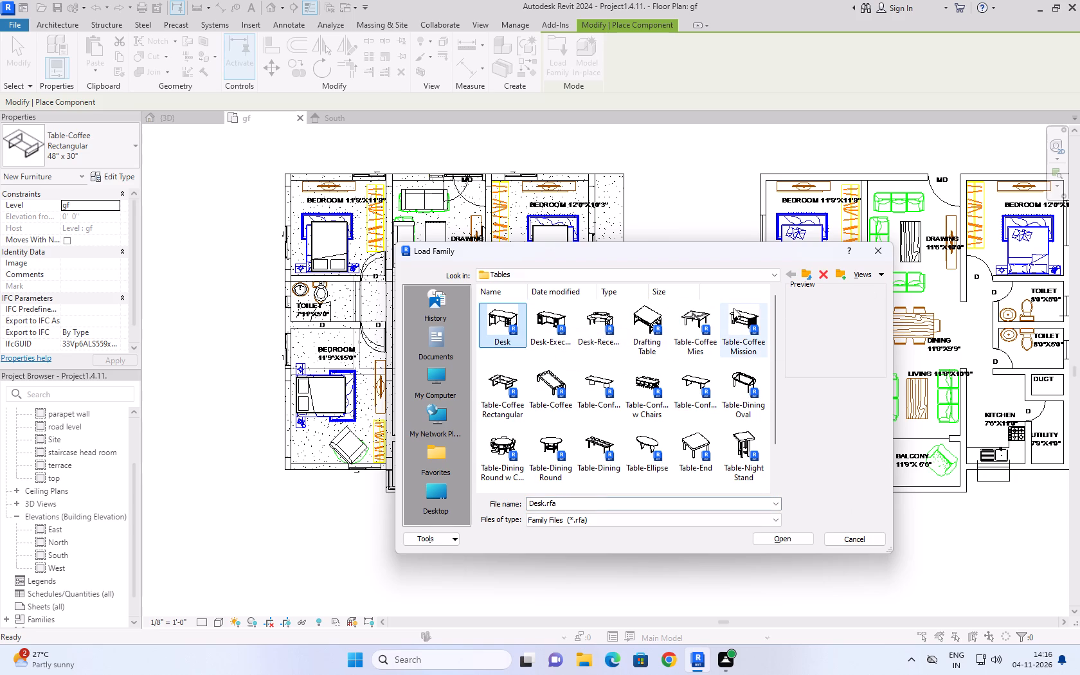
click(789, 534)
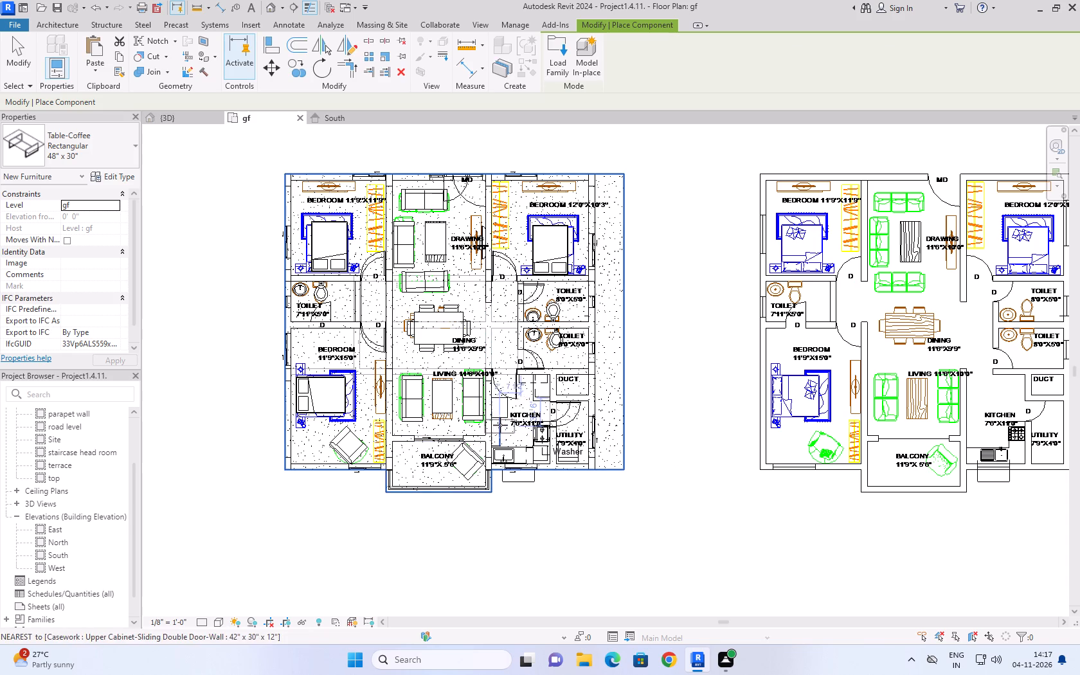
key(Escape)
key(Escape)
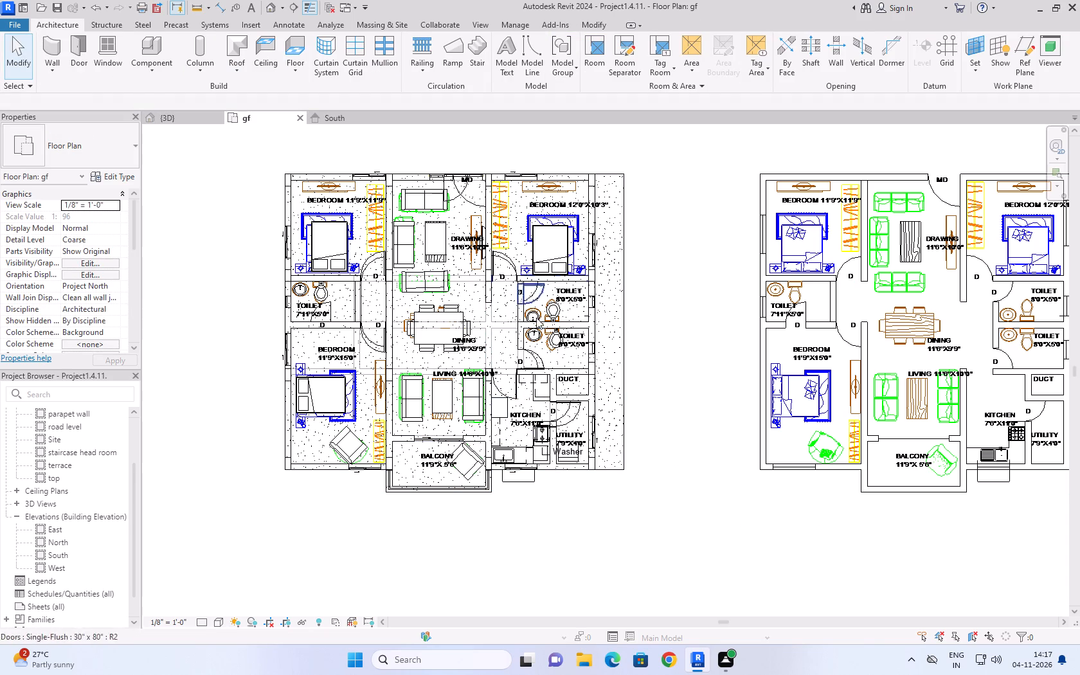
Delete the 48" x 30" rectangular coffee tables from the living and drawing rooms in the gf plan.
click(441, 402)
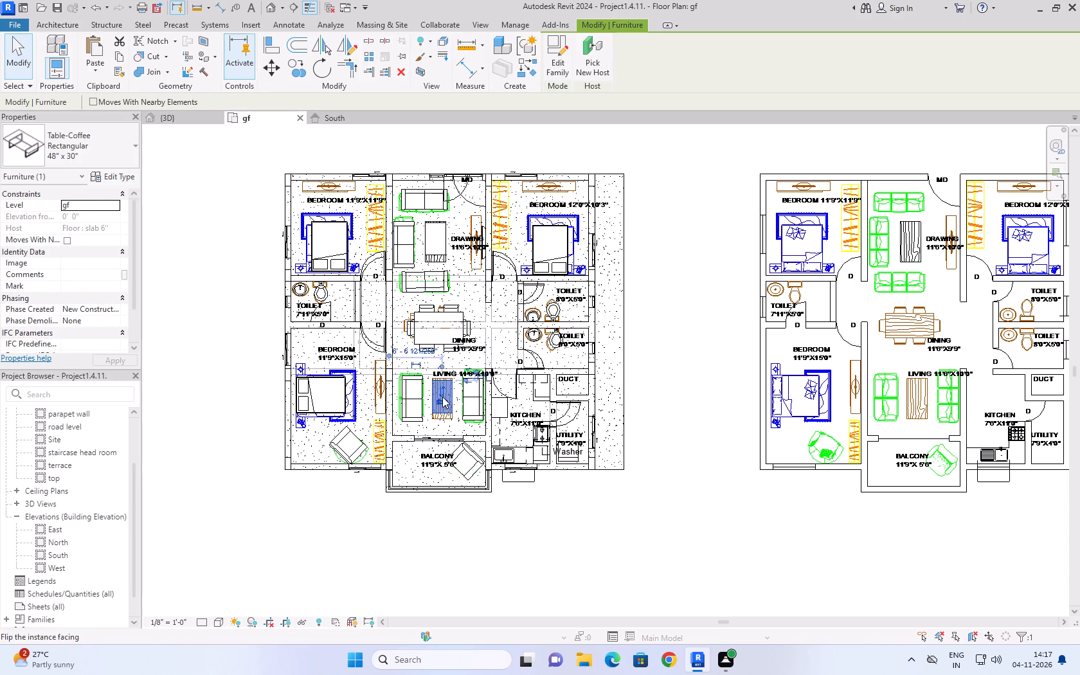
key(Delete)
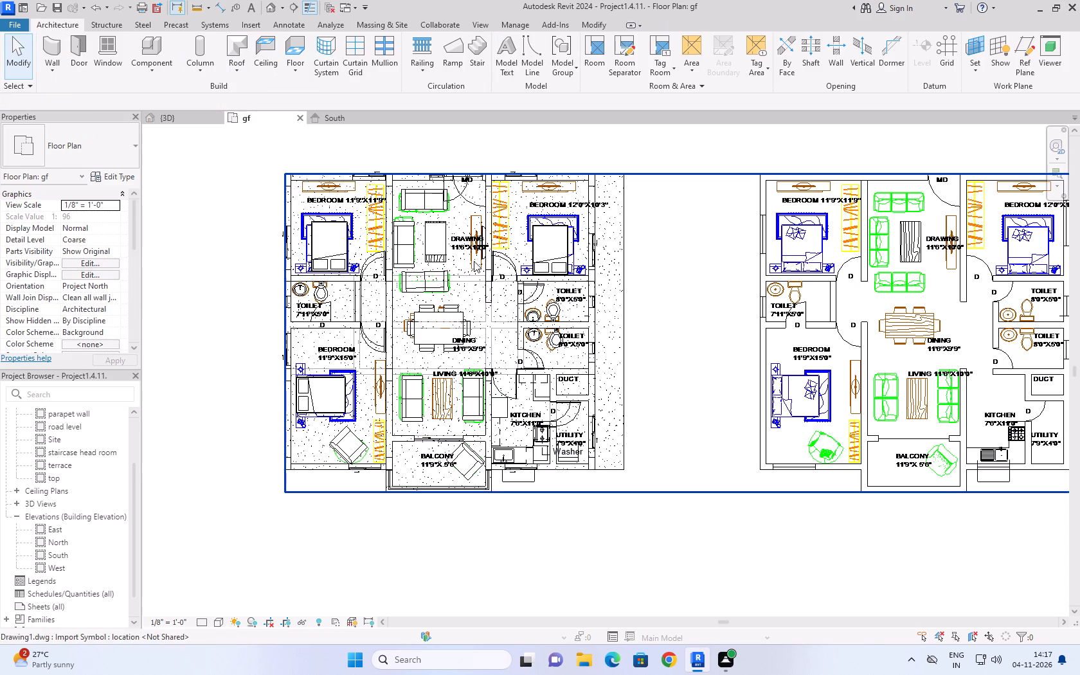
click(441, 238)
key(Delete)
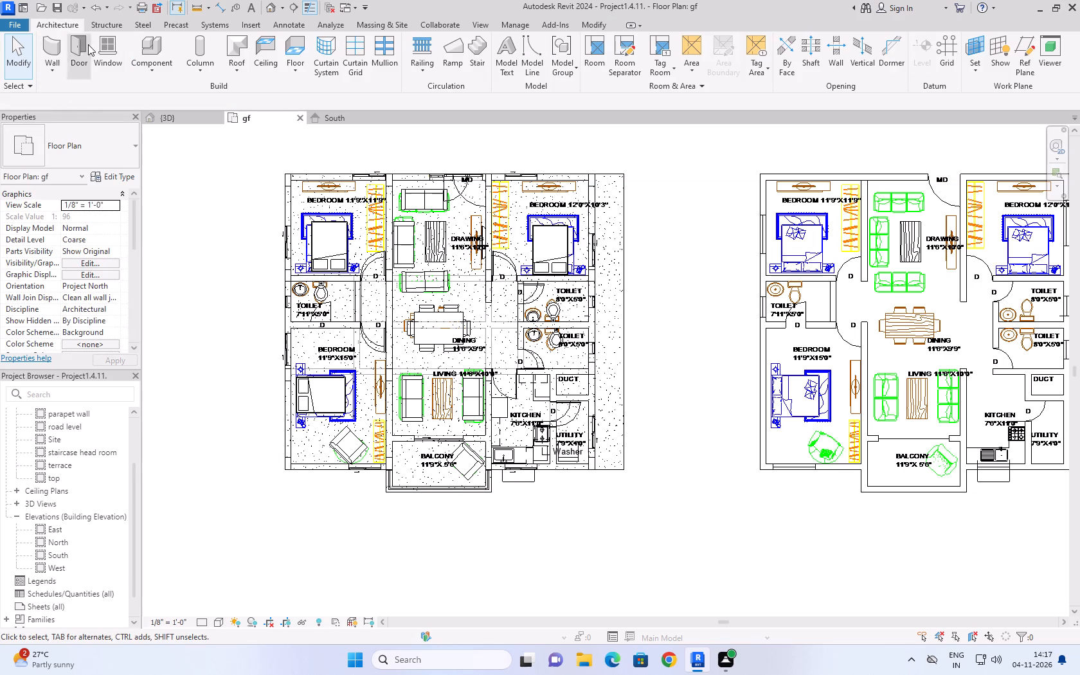
Load the Table-Coffee Mission family from the Tables folder for component placement in the gf plan.
click(156, 67)
click(160, 63)
click(160, 63)
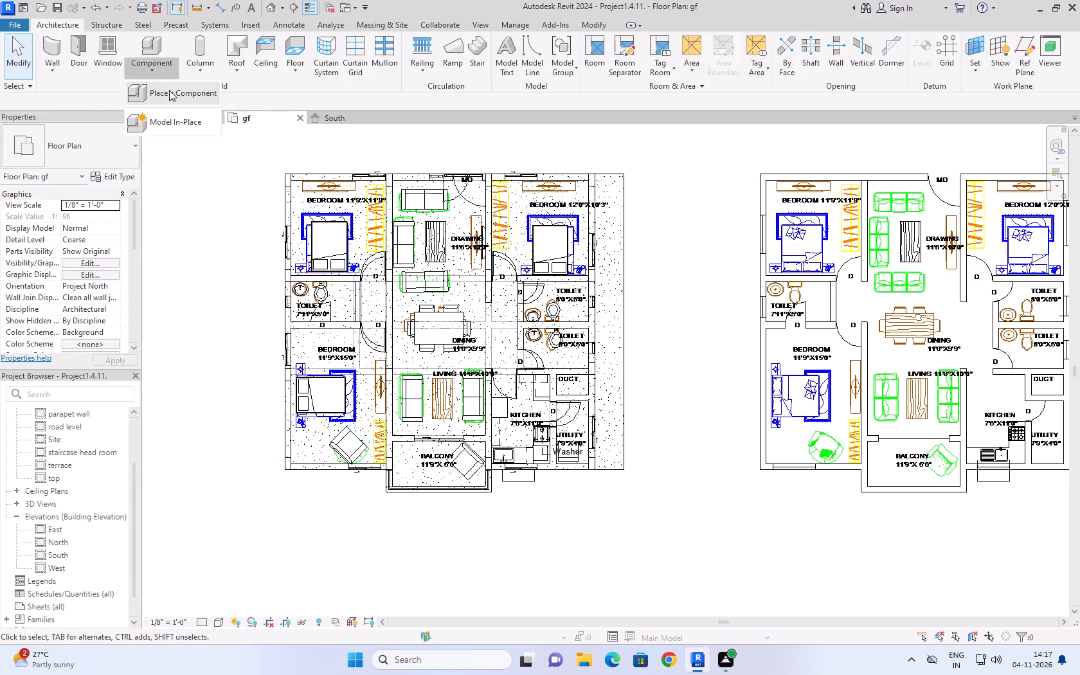
click(169, 90)
click(561, 50)
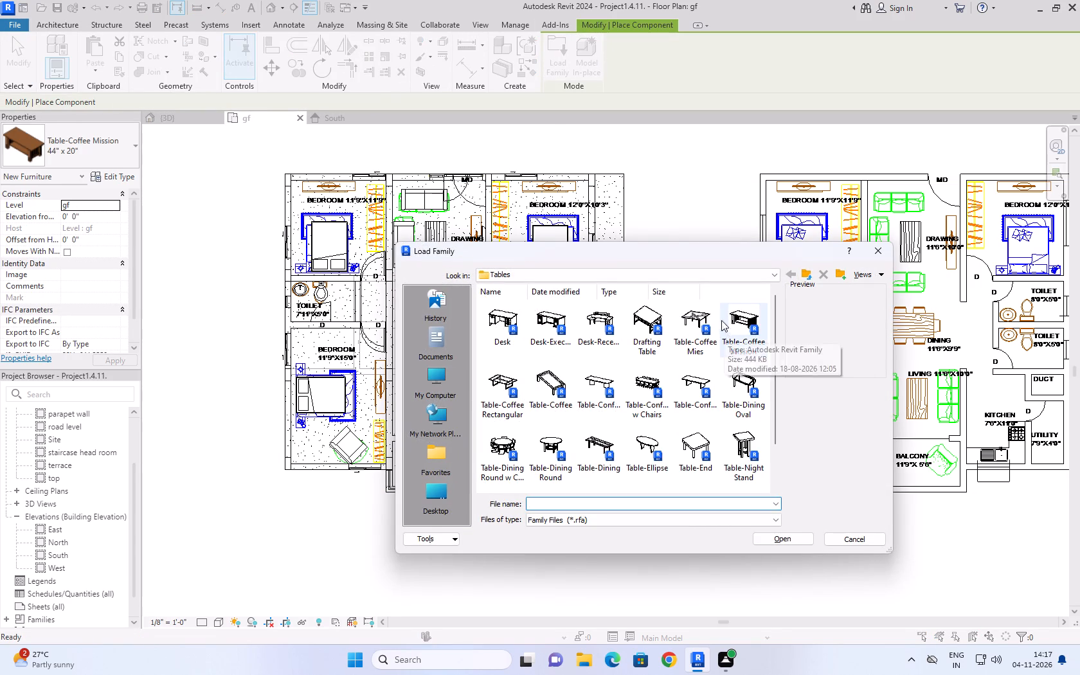
click(742, 318)
click(750, 376)
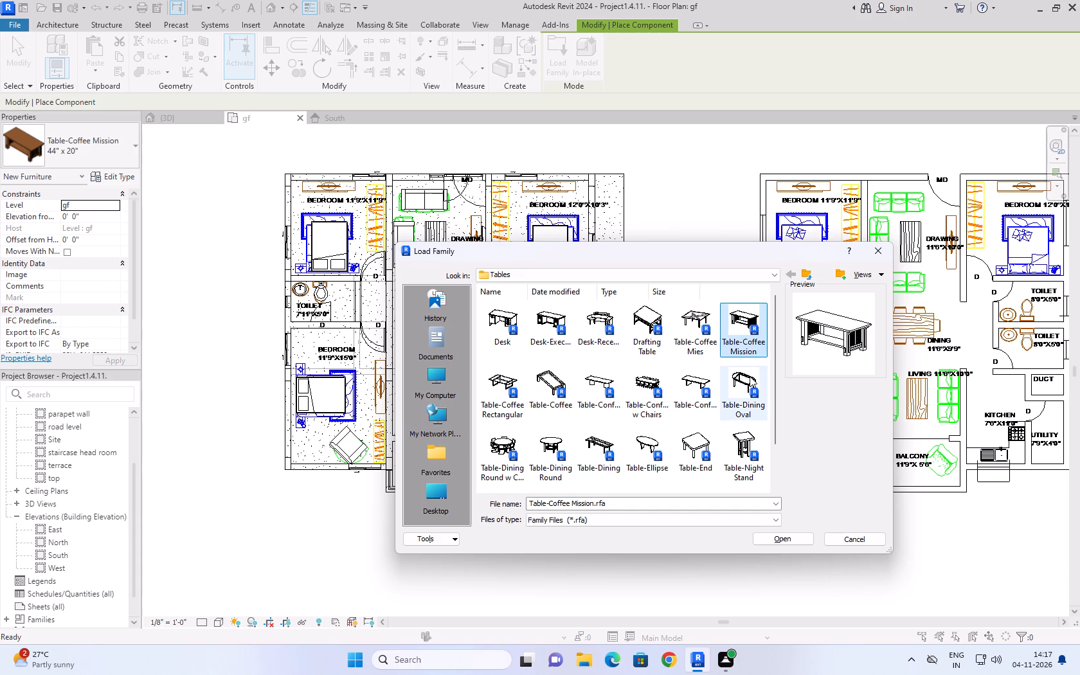
click(683, 318)
click(649, 318)
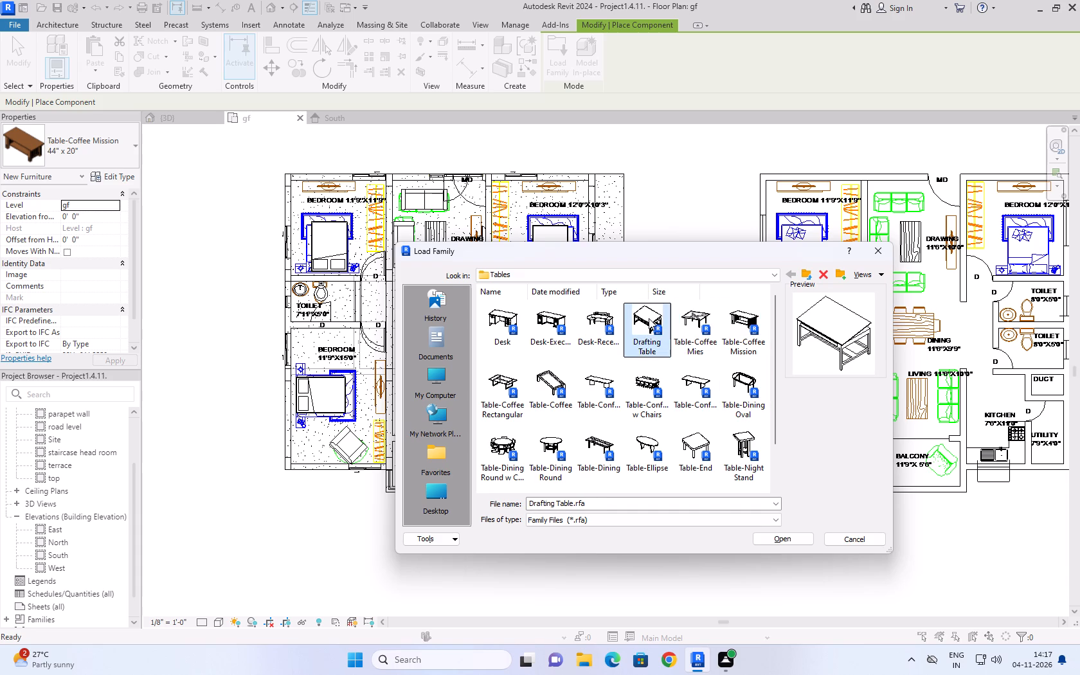
click(750, 312)
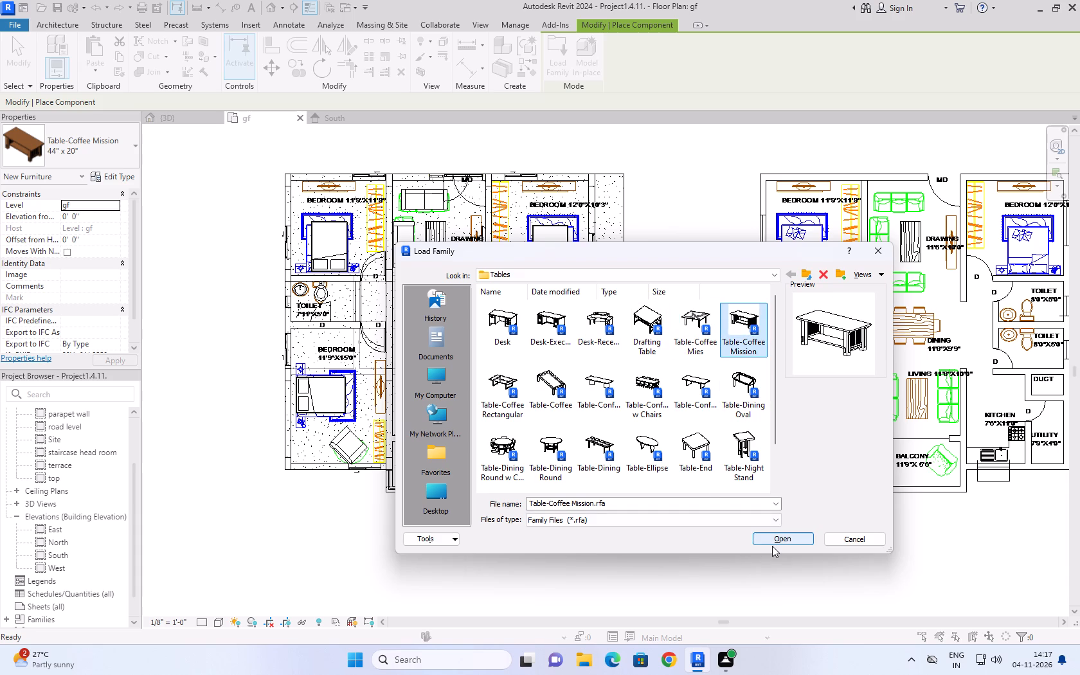
click(772, 546)
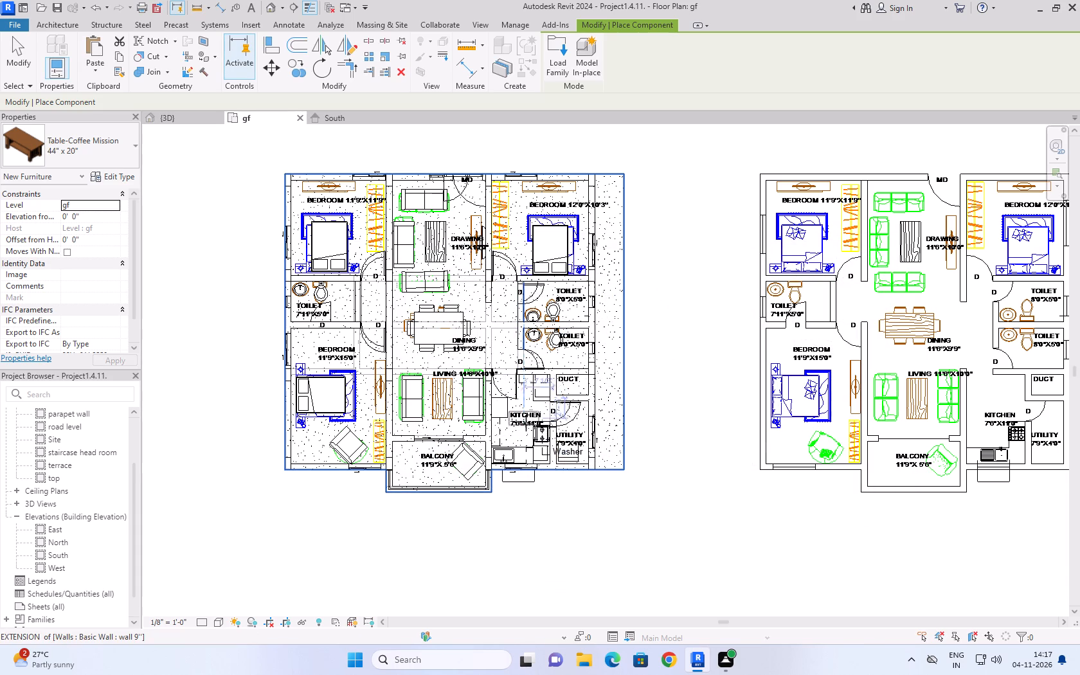
Place rotated 44" x 20" Table-Coffee Mission tables over the drawn centre tables in the drawing and living rooms, and check them in 3D.
key(space)
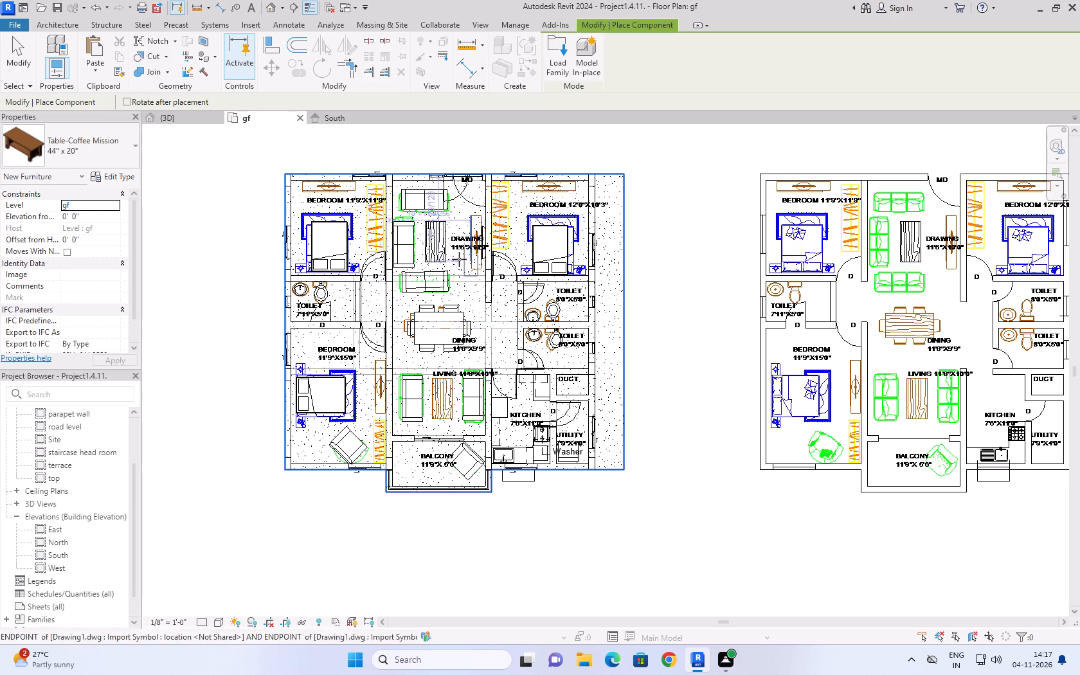
click(434, 239)
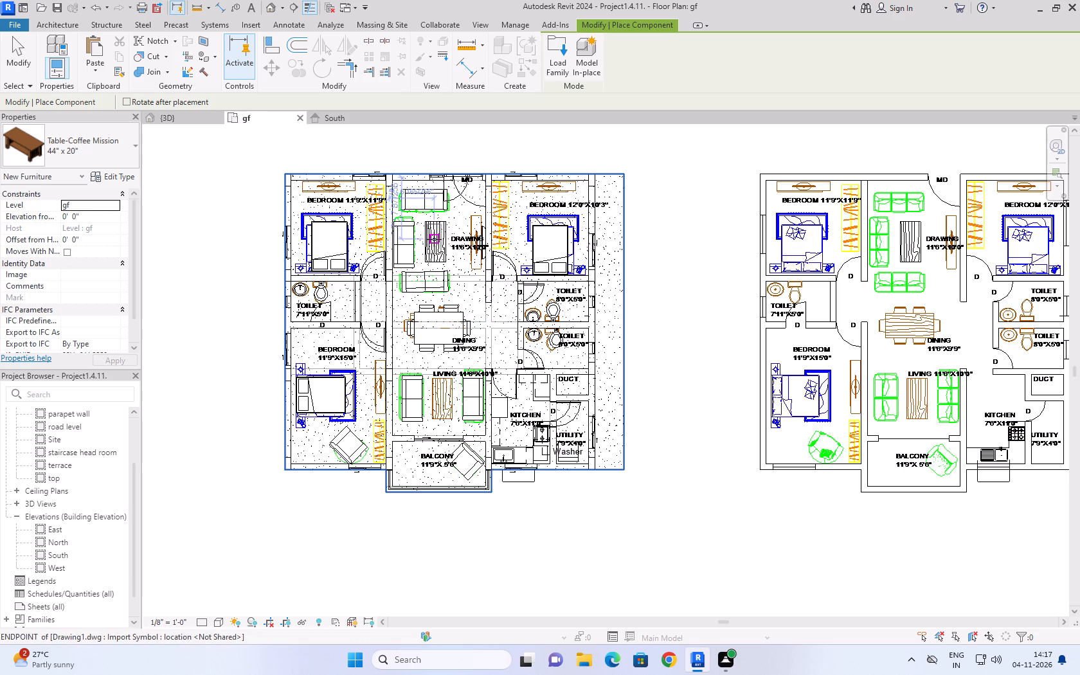
click(443, 398)
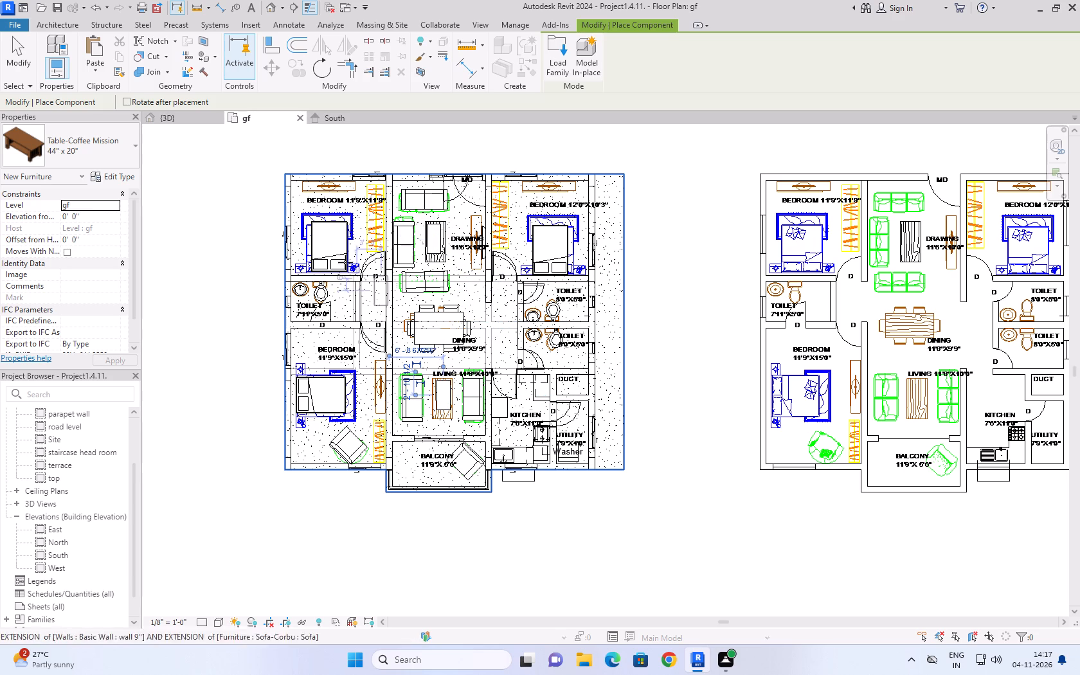
click(197, 120)
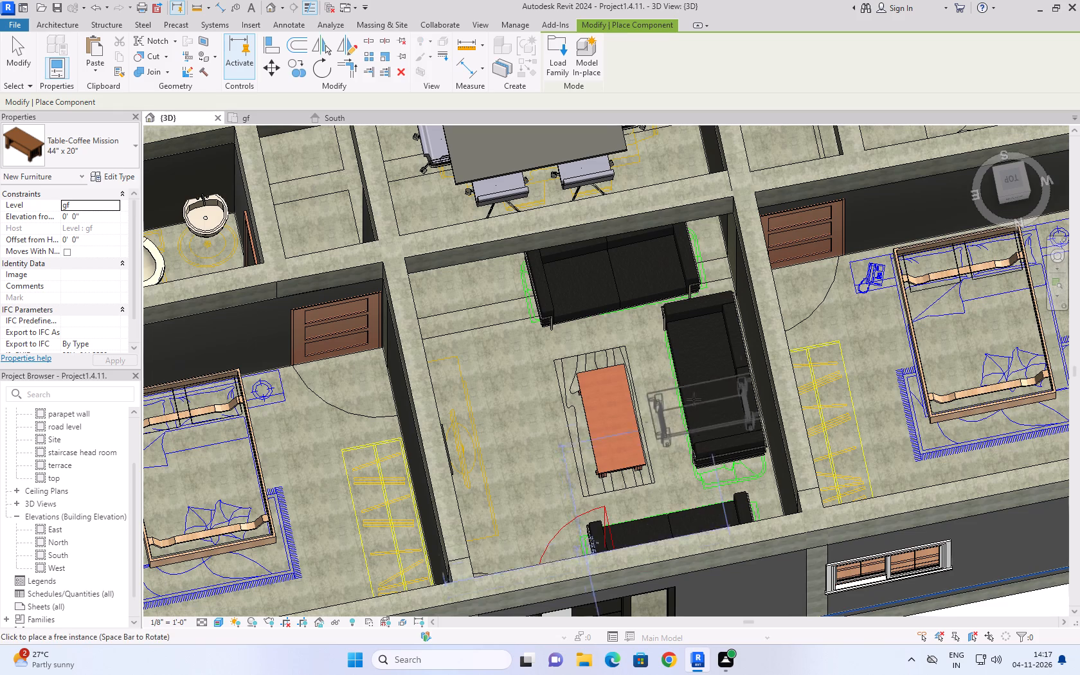
scroll(681, 406, down, 4)
scroll(631, 278, down, 5)
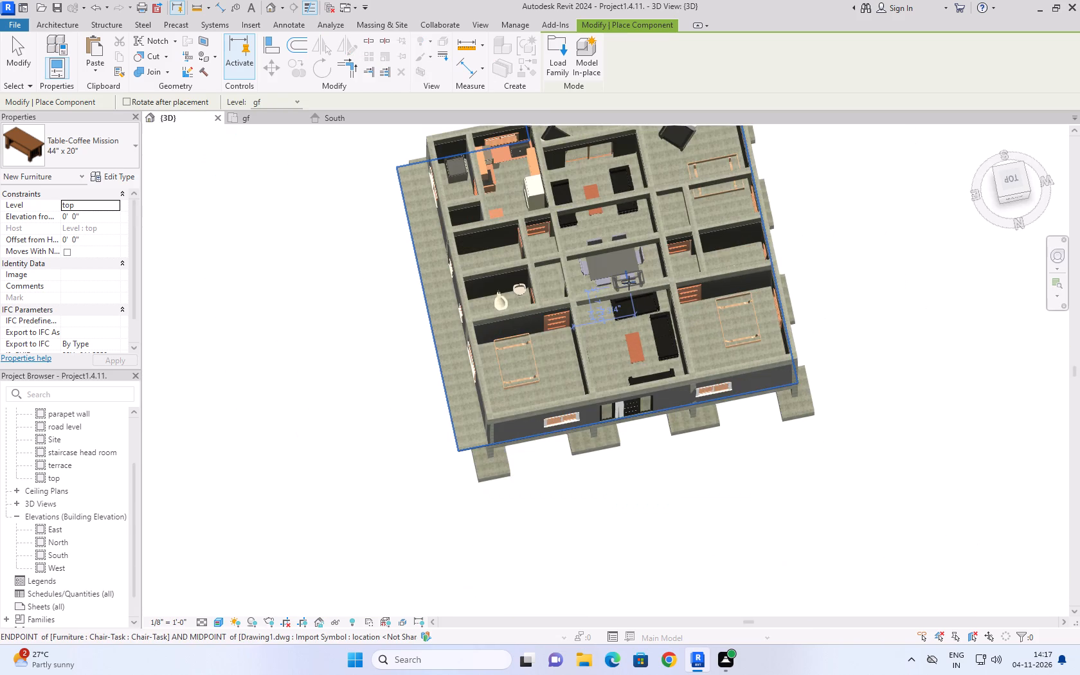
scroll(565, 382, up, 4)
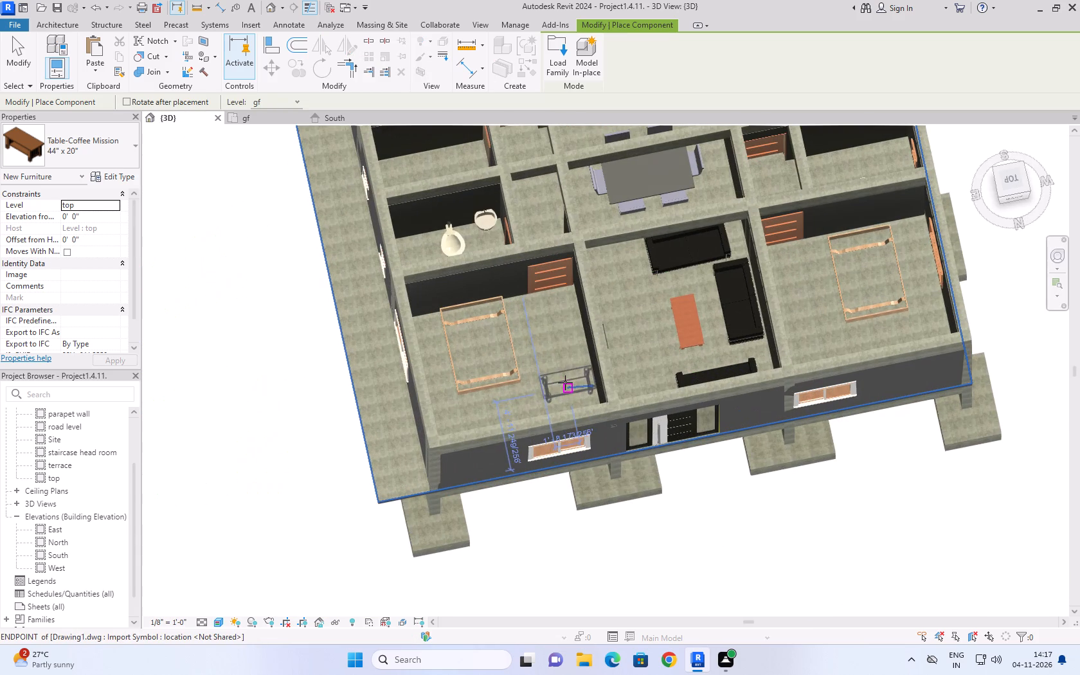
click(12, 60)
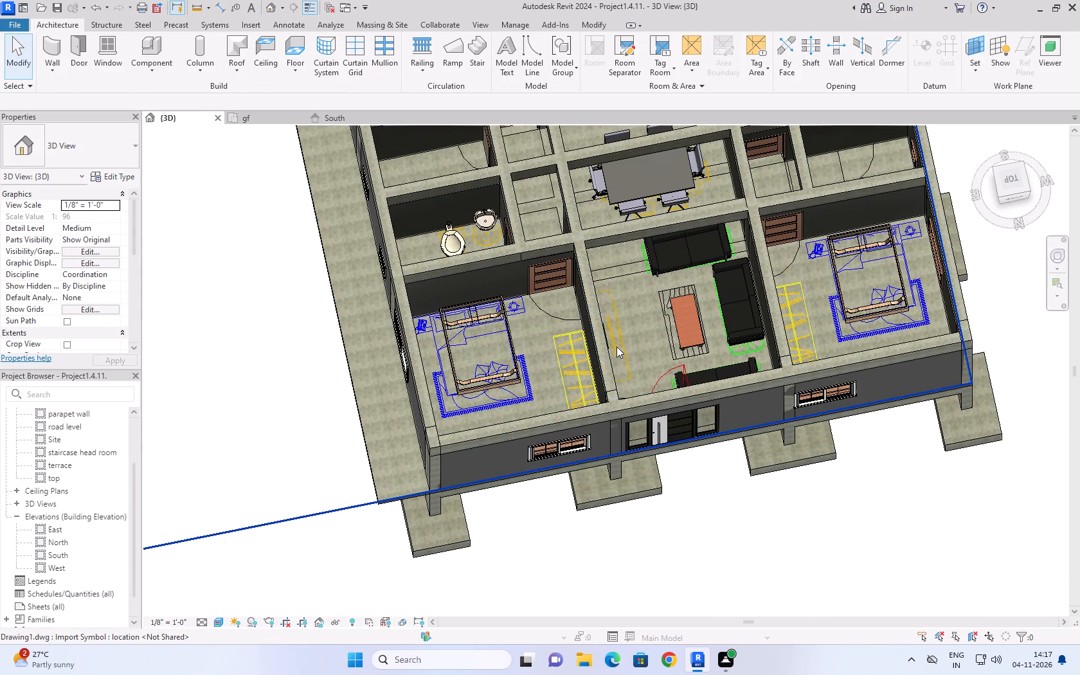
In the 3D view, nudge the Chair-Viper in the bedroom beside the living room away from the window wall and slightly towards the wardrobe.
scroll(570, 321, up, 1)
shift+middle_drag(570, 321, 547, 448)
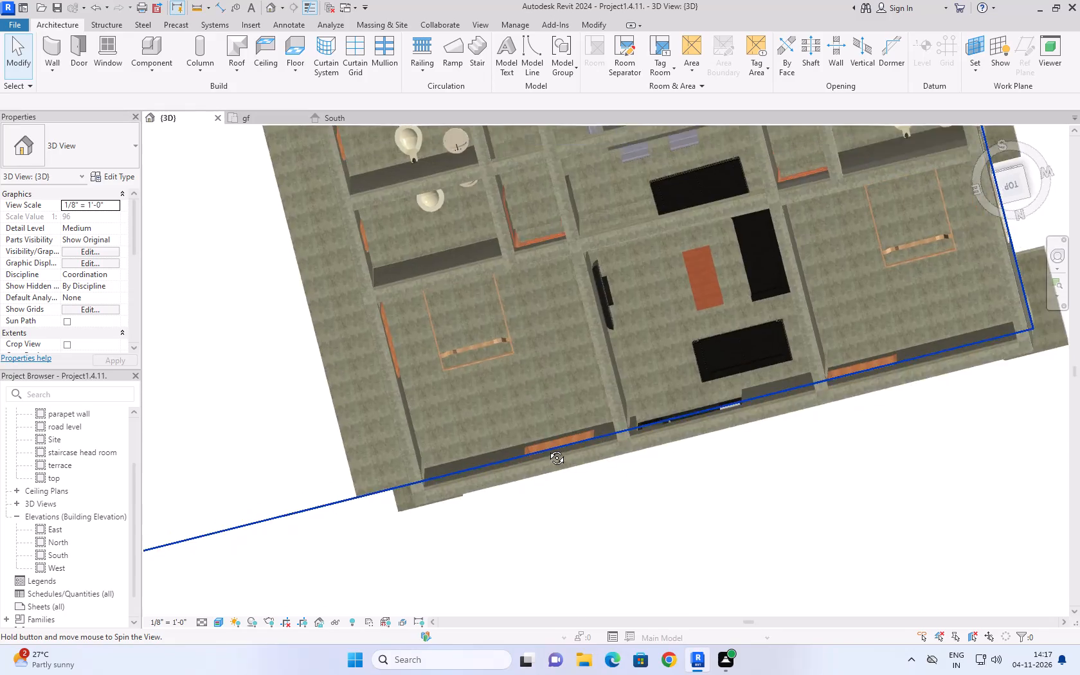
shift+middle_drag(547, 448, 496, 447)
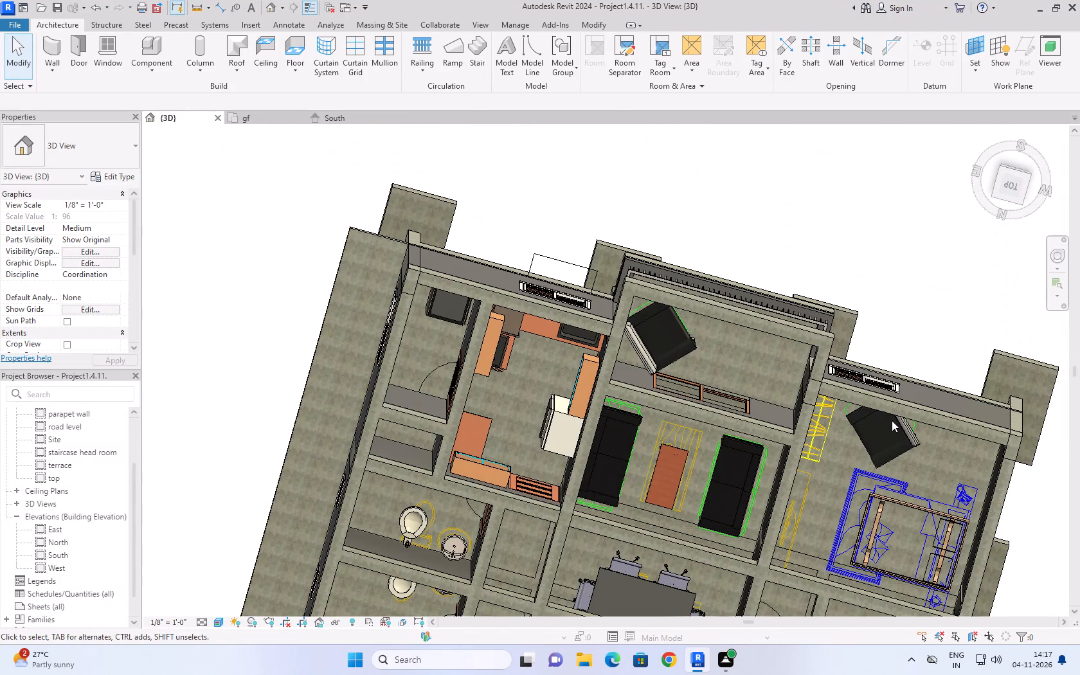
click(890, 451)
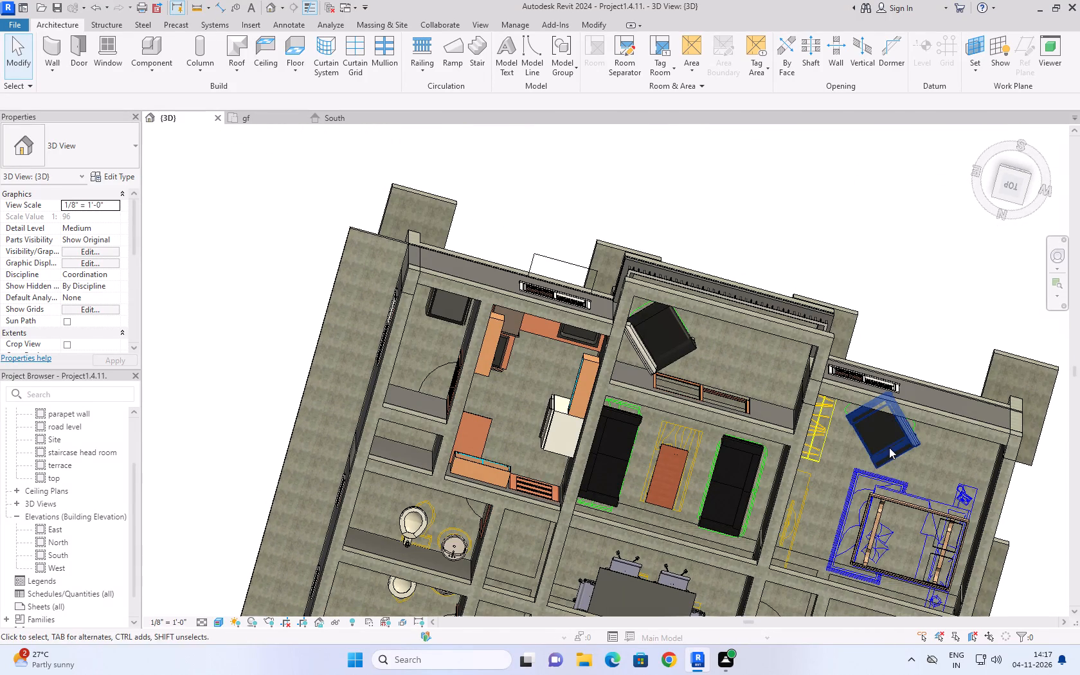
click(889, 447)
key(Down)
key(Down)
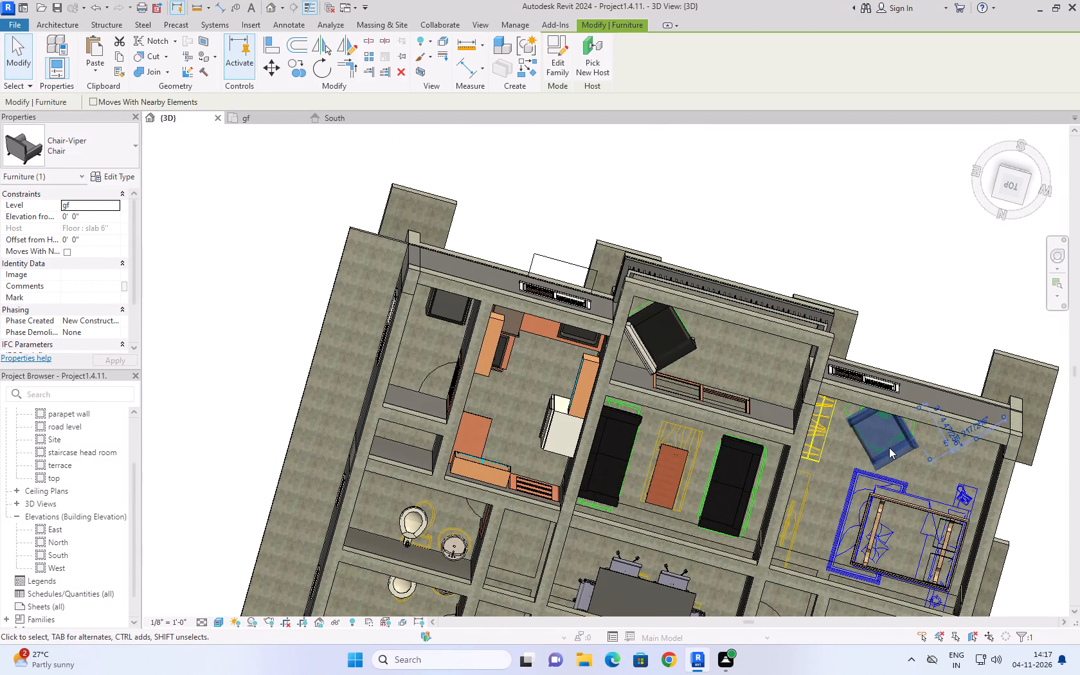
key(Down)
key(Down)
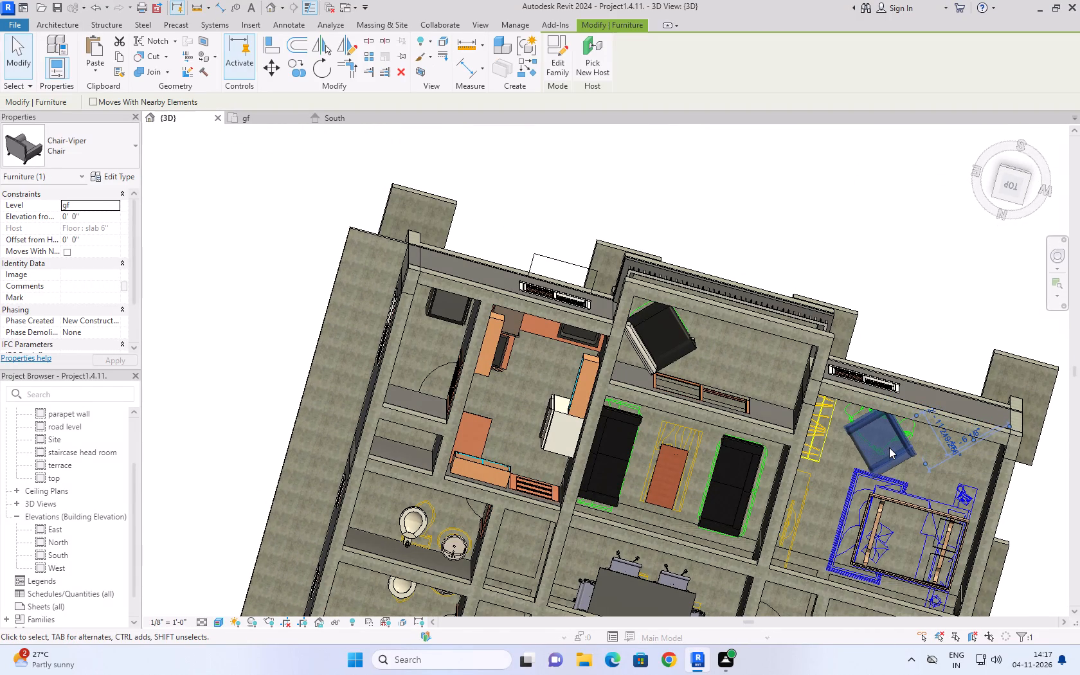
key(Left)
key(Left)
key(Down)
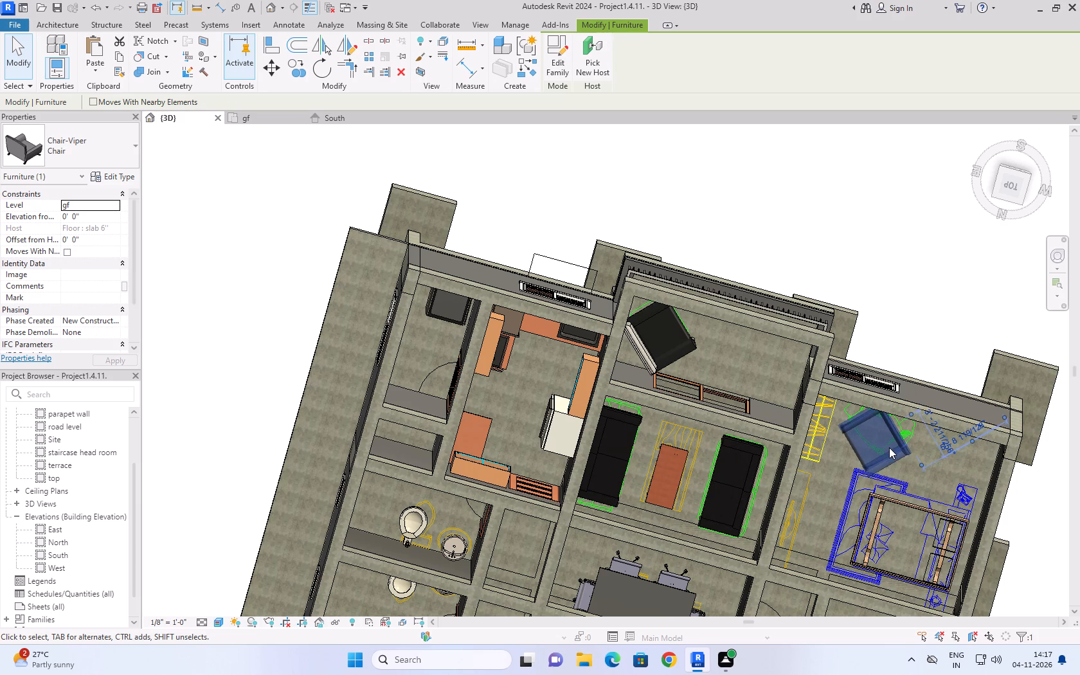
key(Down)
click(901, 249)
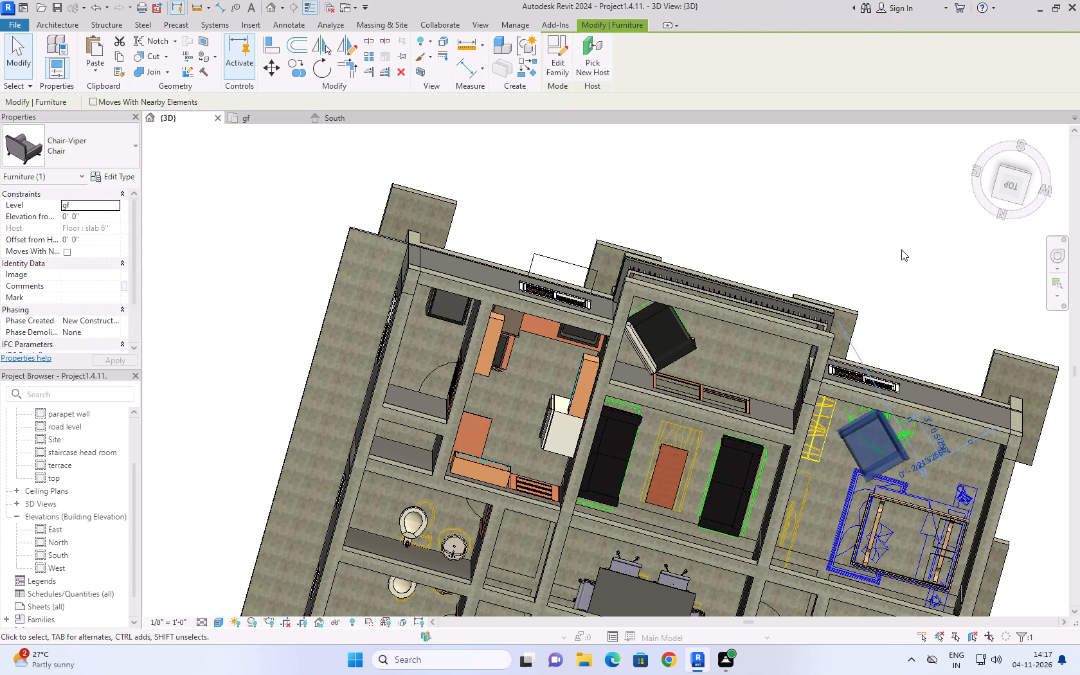
click(8, 61)
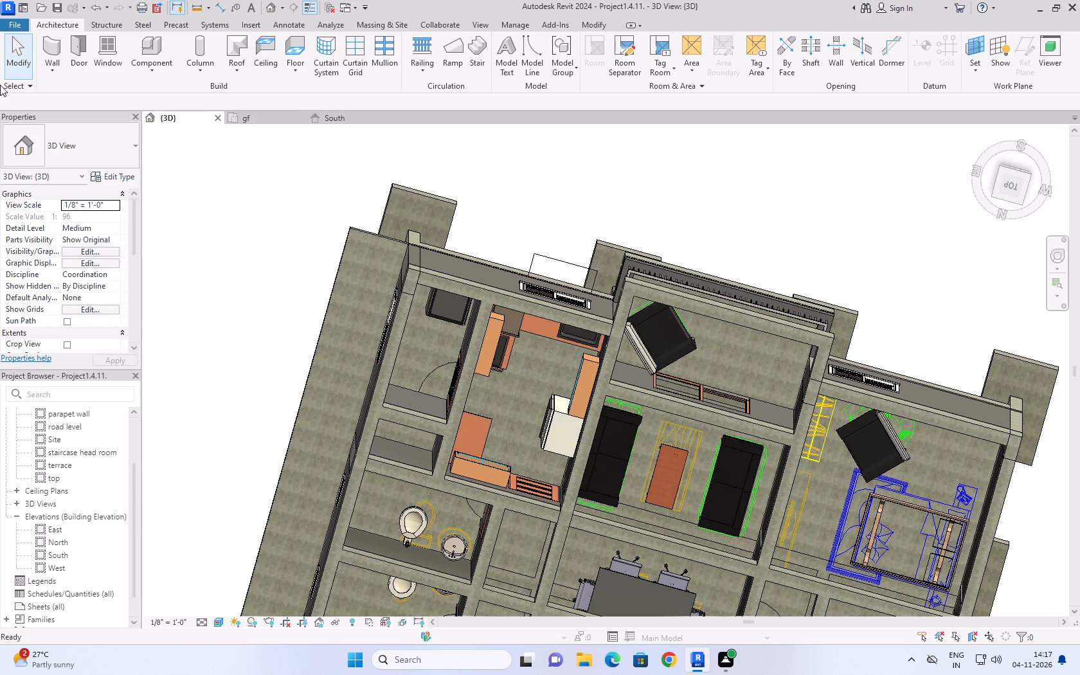
click(21, 61)
Nudge the Washer-Top_Load 29" in the utility room away from the exterior end wall.
scroll(300, 203, down, 4)
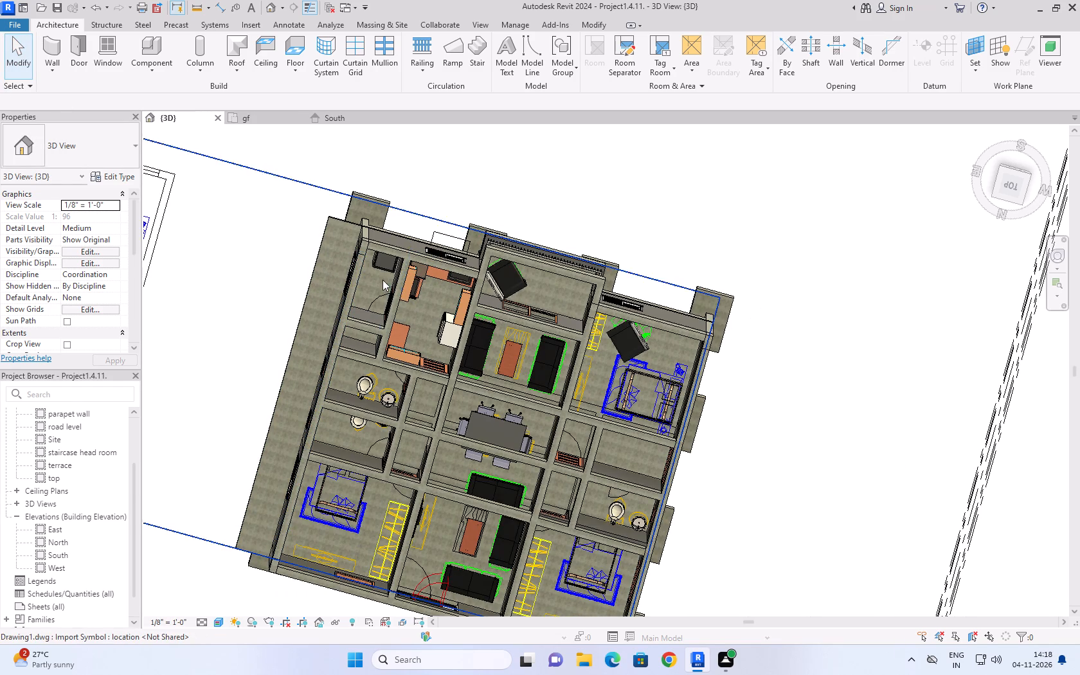
click(381, 270)
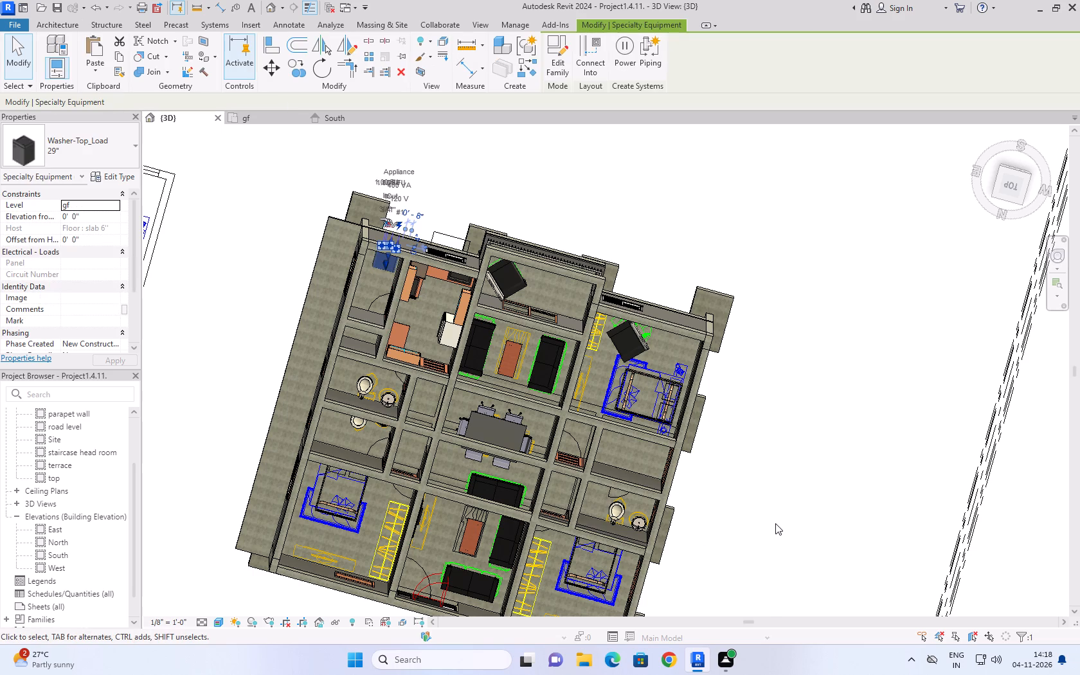
key(Down)
key(Down)
key(Down)
key(Down)
key(Down)
key(Down)
key(Down)
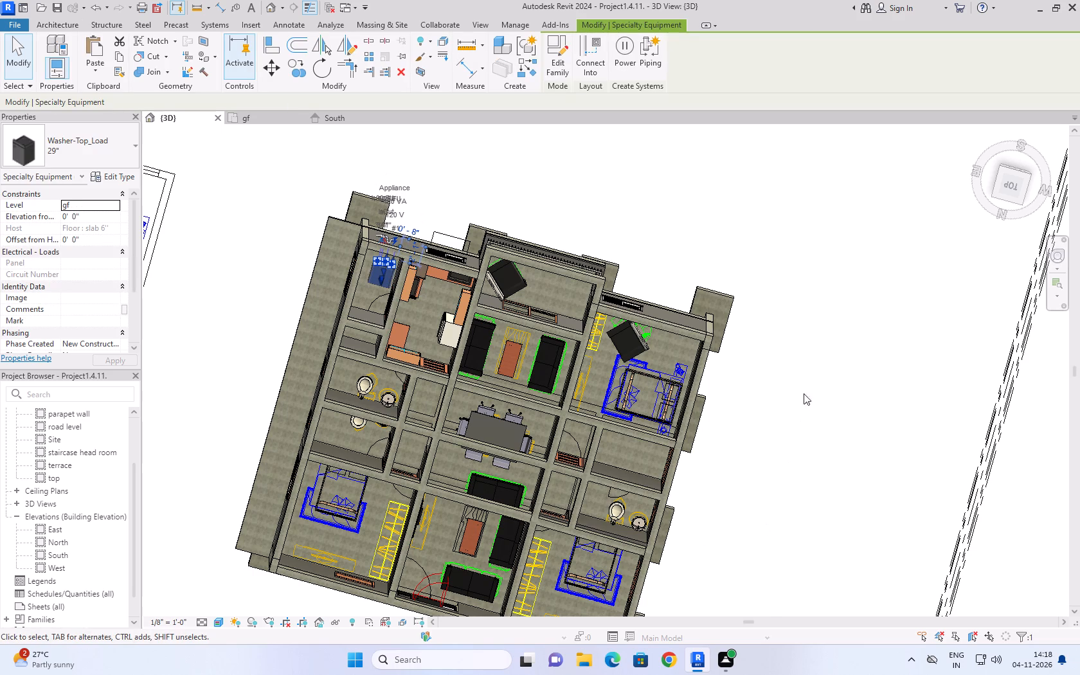
click(806, 332)
Nudge the utility room washer slightly back towards the exterior end wall.
scroll(357, 256, up, 4)
scroll(409, 262, up, 3)
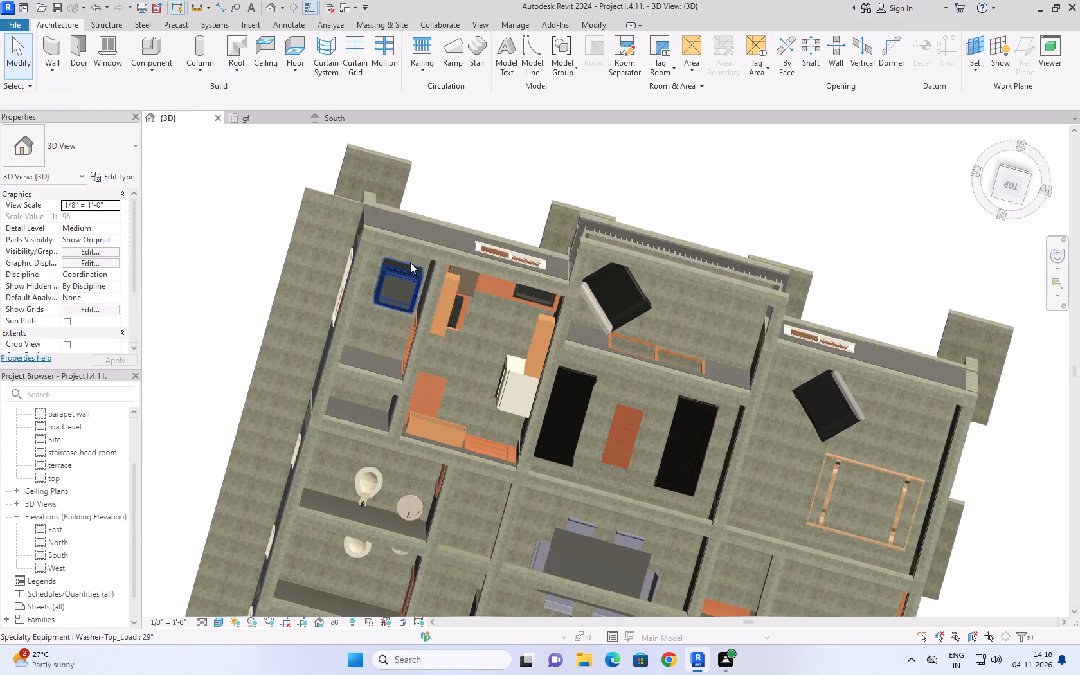
scroll(410, 262, up, 5)
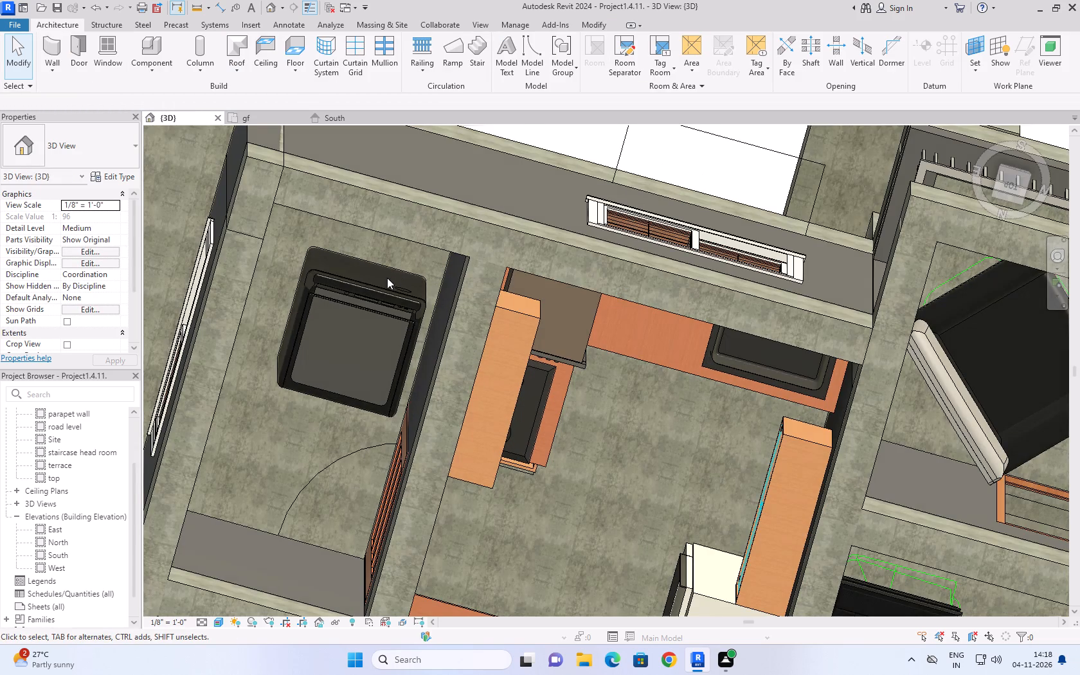
click(386, 288)
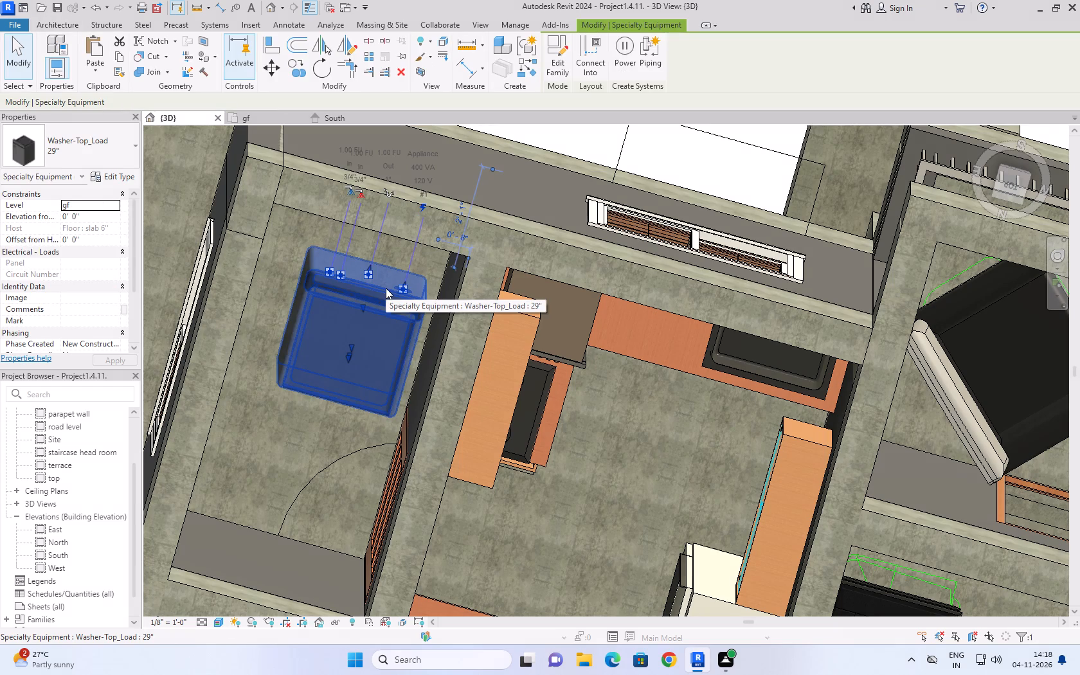
key(Up)
key(Up)
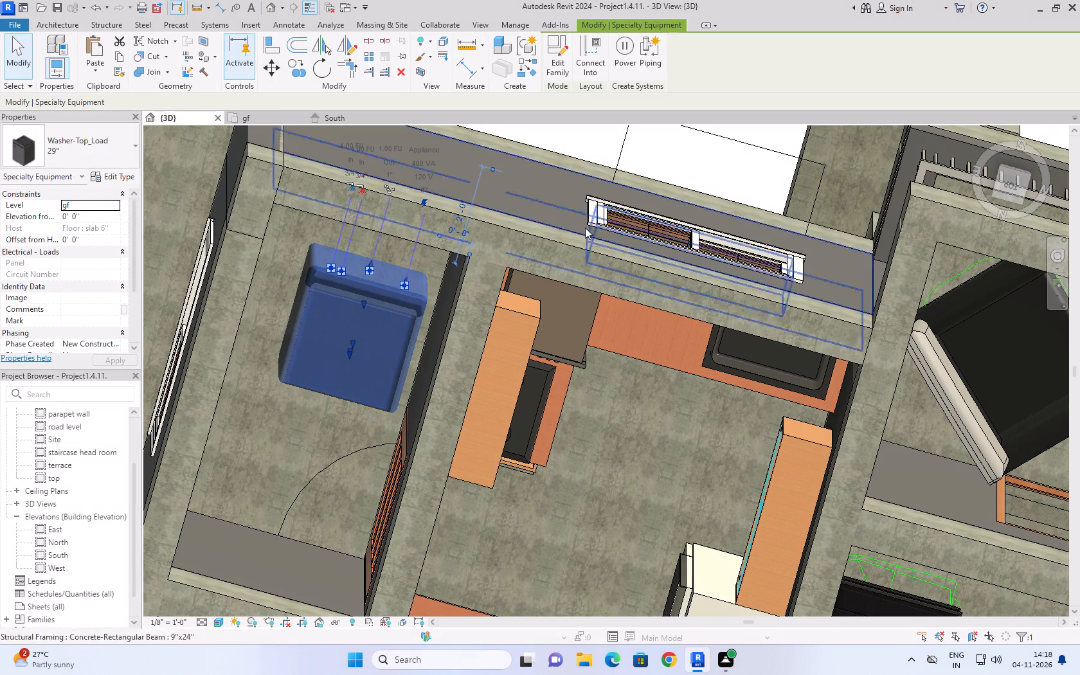
click(762, 167)
Return the 3D view to its home orientation and examine the whole building from outside.
scroll(618, 384, down, 4)
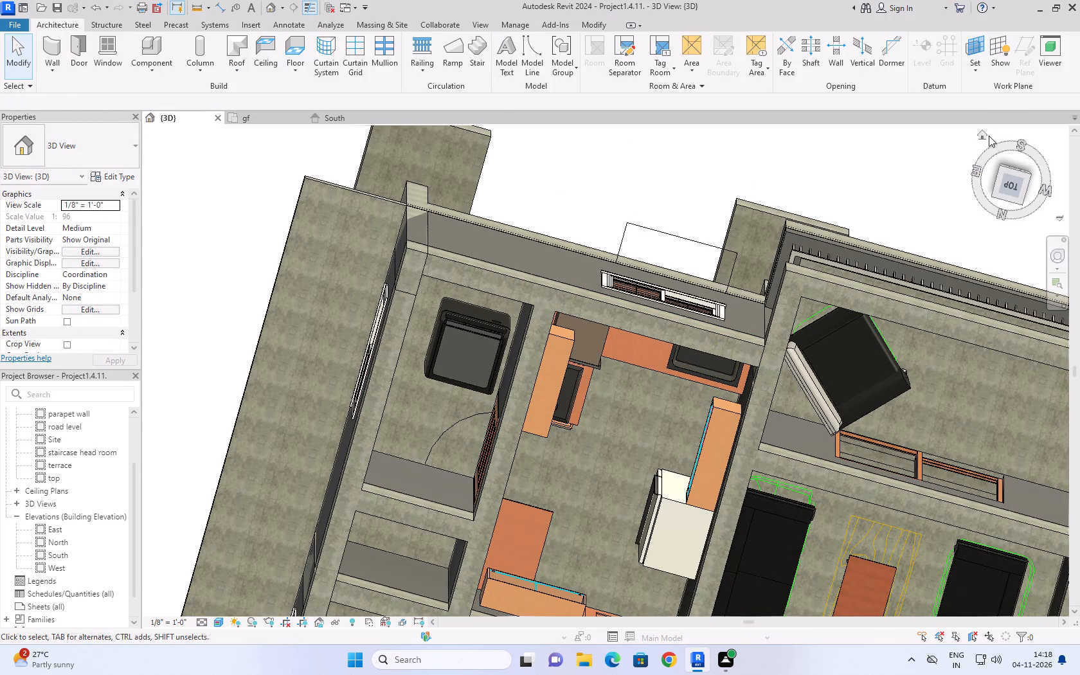
click(987, 137)
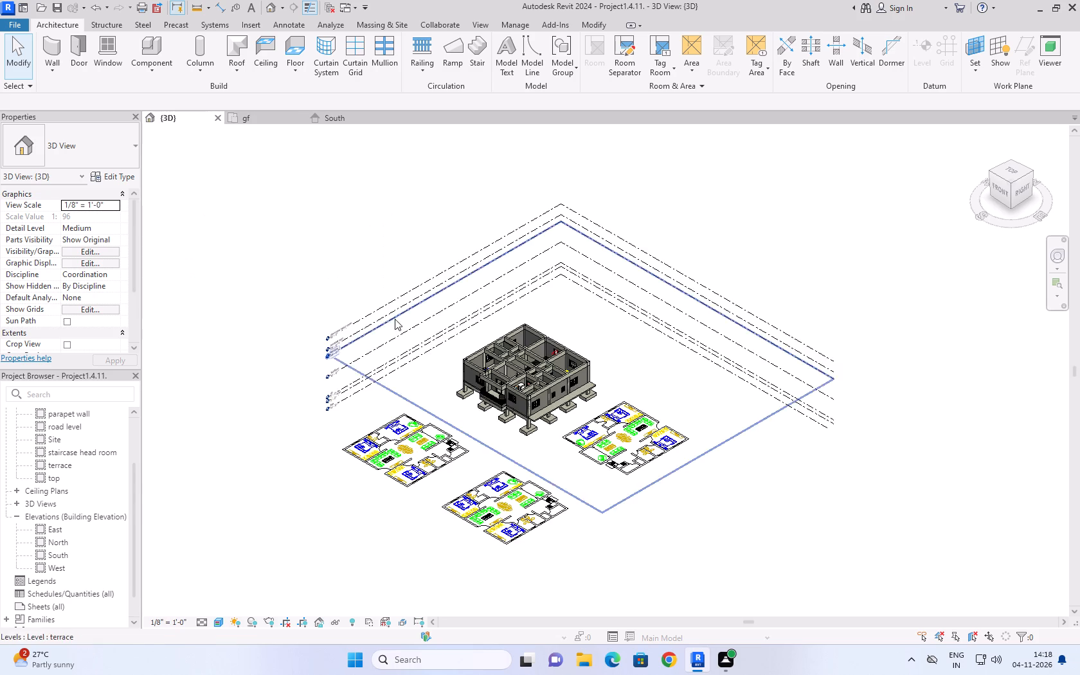
scroll(619, 395, up, 4)
scroll(538, 383, up, 4)
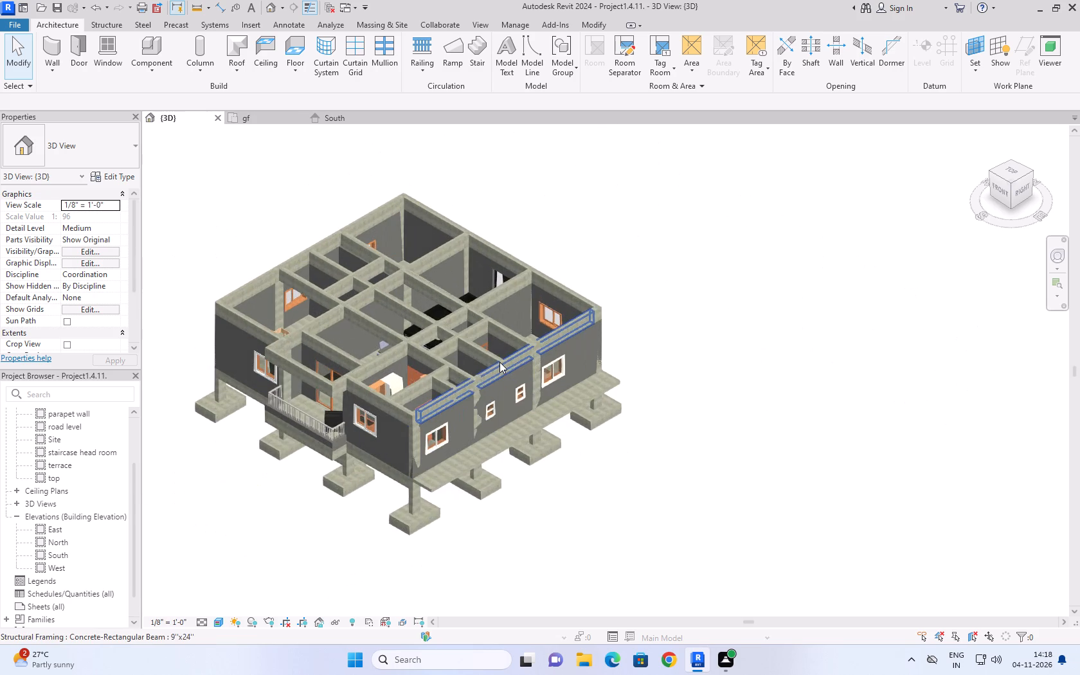
scroll(500, 362, up, 4)
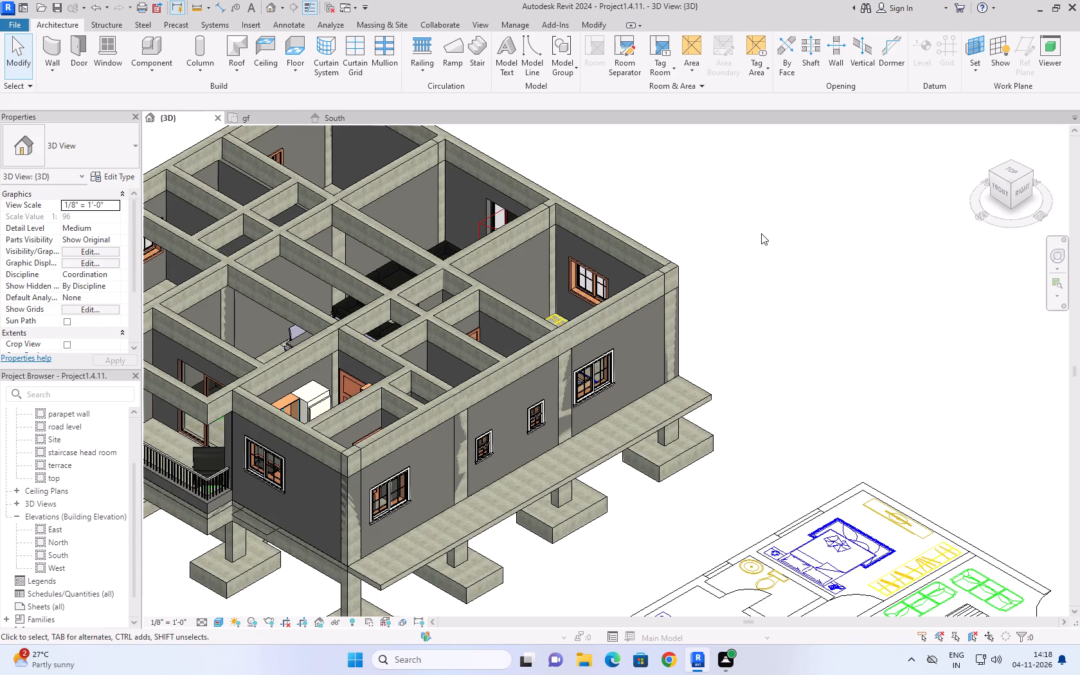
scroll(687, 299, down, 3)
scroll(336, 479, down, 1)
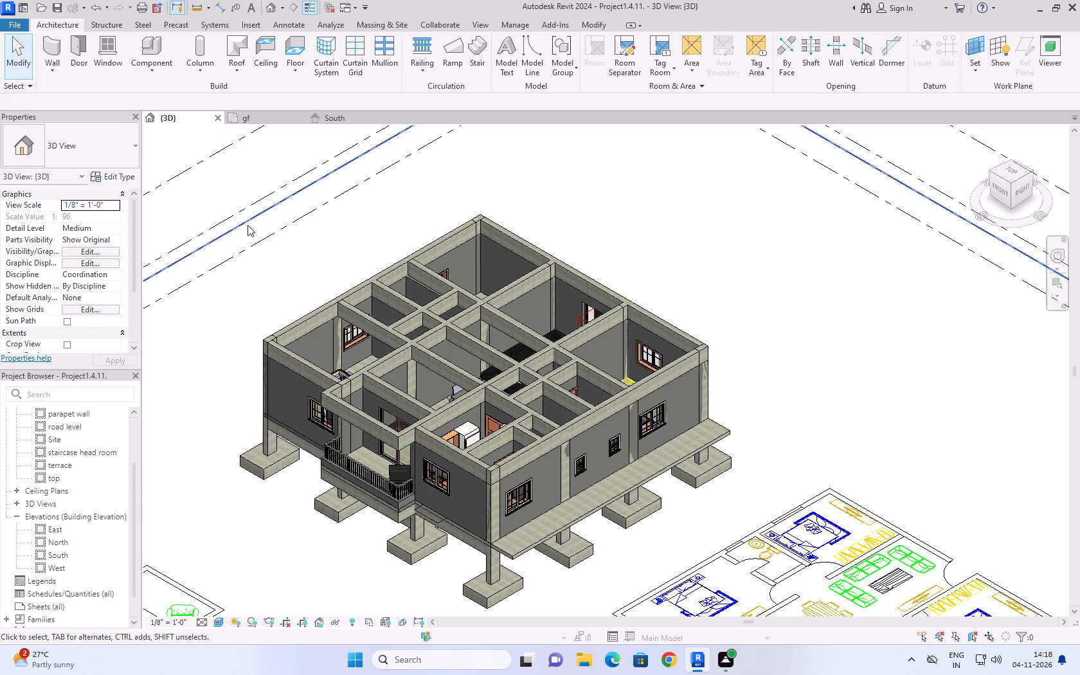
scroll(251, 219, down, 4)
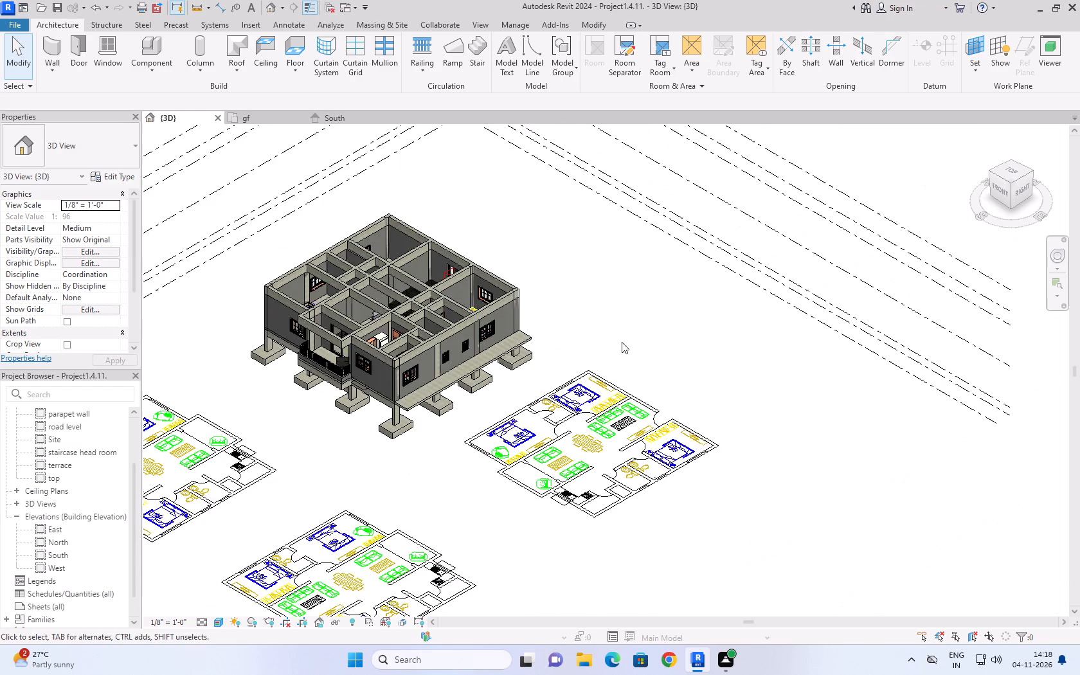
Examine the furnished building in 3D from the front and home orientations, checking the balcony chair, rooms and overall arrangement.
scroll(623, 339, down, 2)
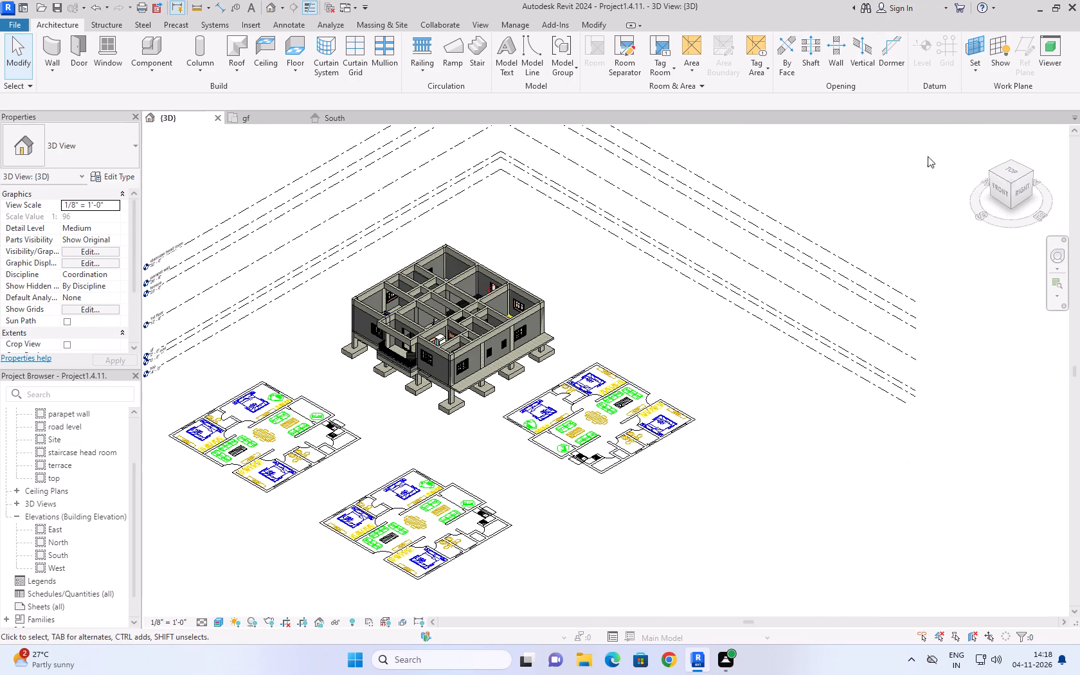
click(988, 136)
click(982, 135)
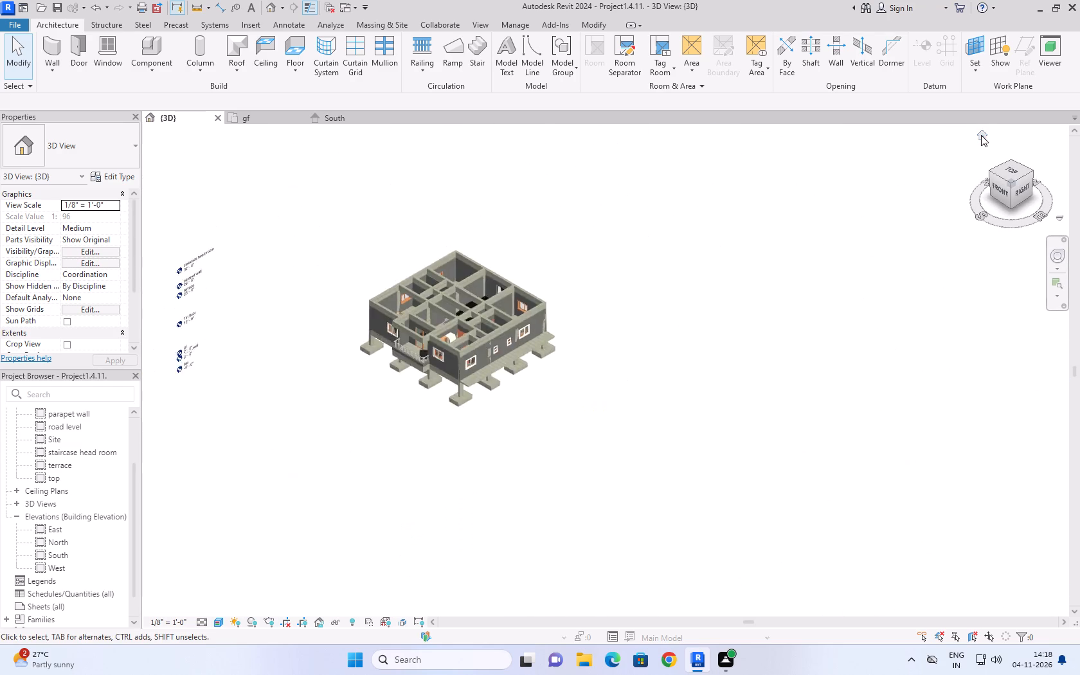
scroll(575, 438, up, 8)
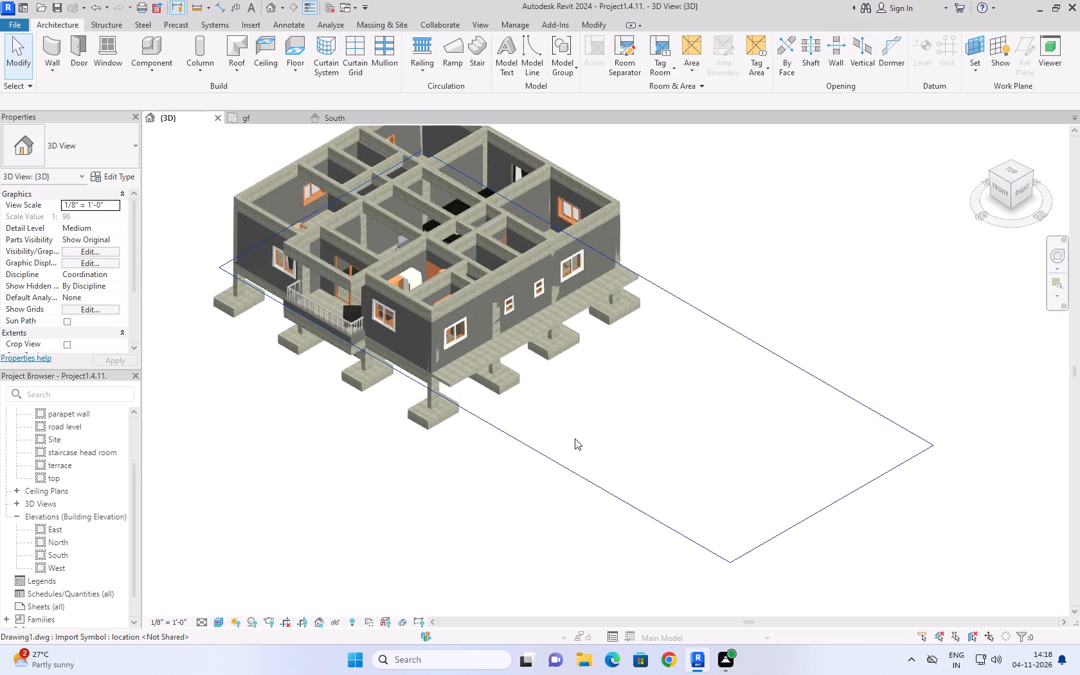
middle_drag(549, 417, 552, 548)
scroll(364, 381, up, 4)
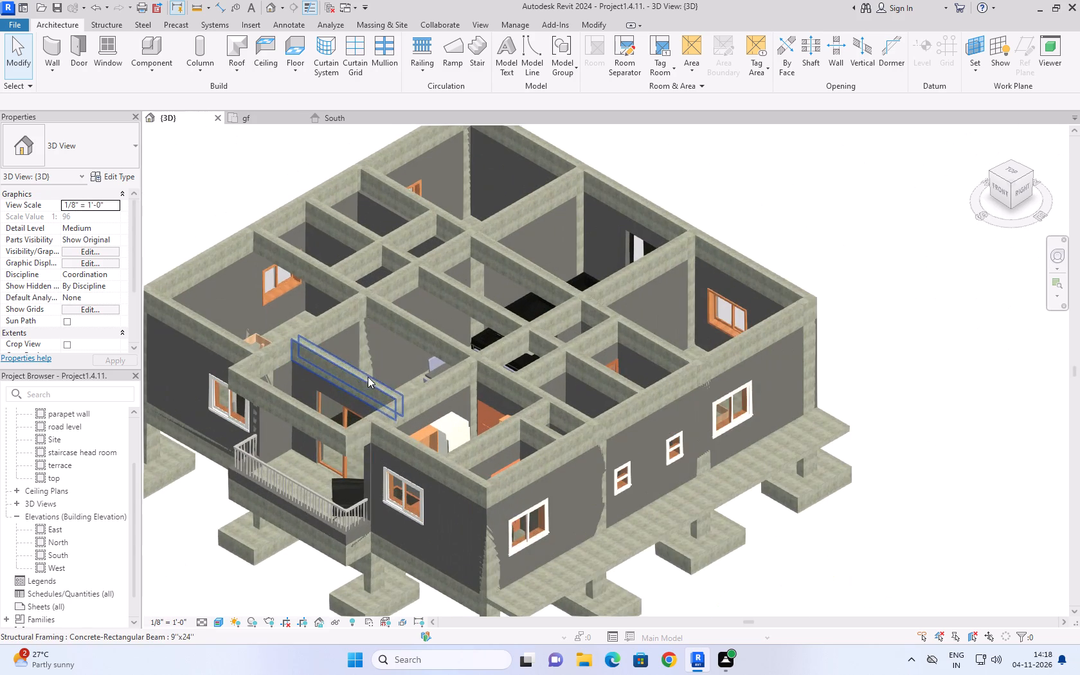
shift+middle_drag(420, 515, 429, 519)
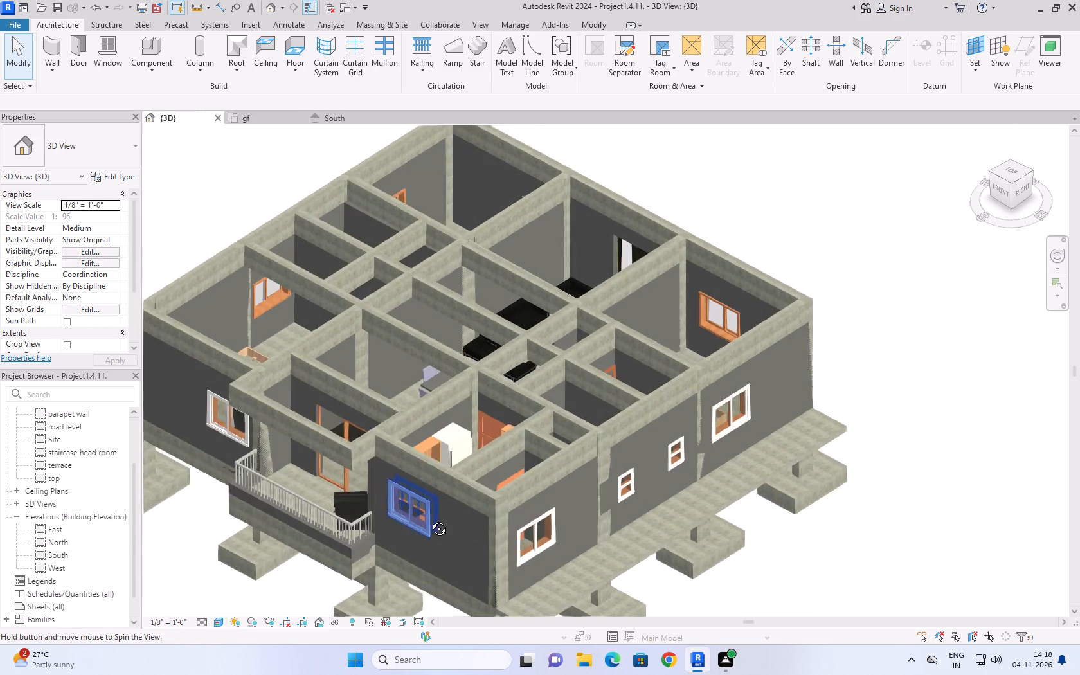
shift+middle_drag(429, 519, 517, 501)
scroll(539, 455, down, 7)
shift+middle_drag(537, 555, 548, 559)
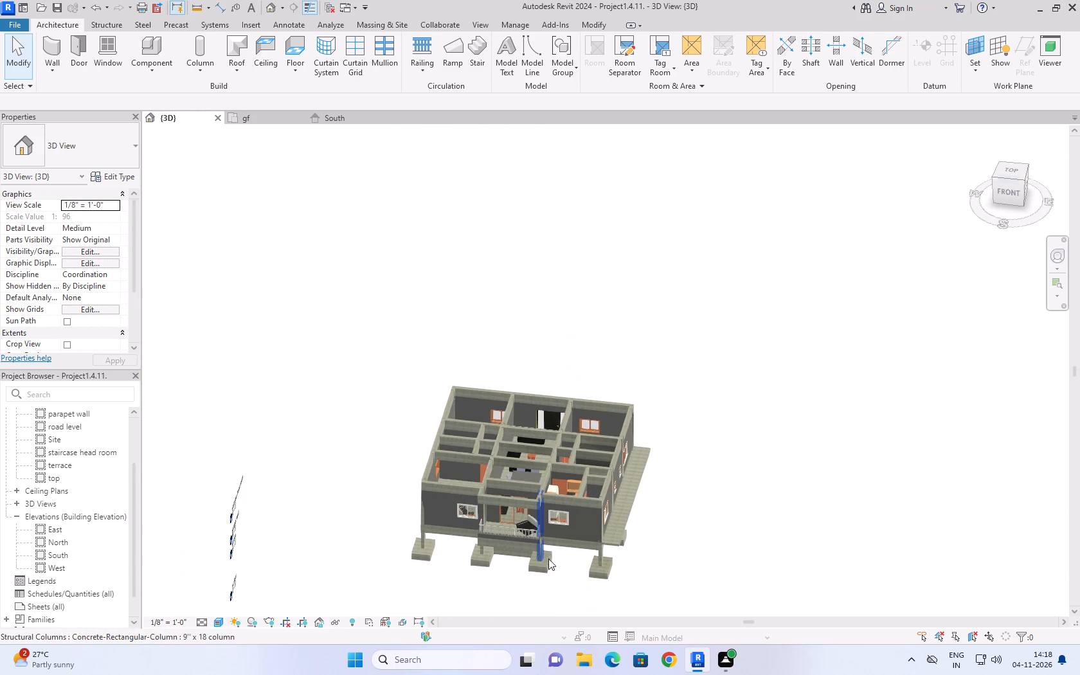
shift+middle_drag(548, 559, 603, 564)
scroll(600, 571, up, 10)
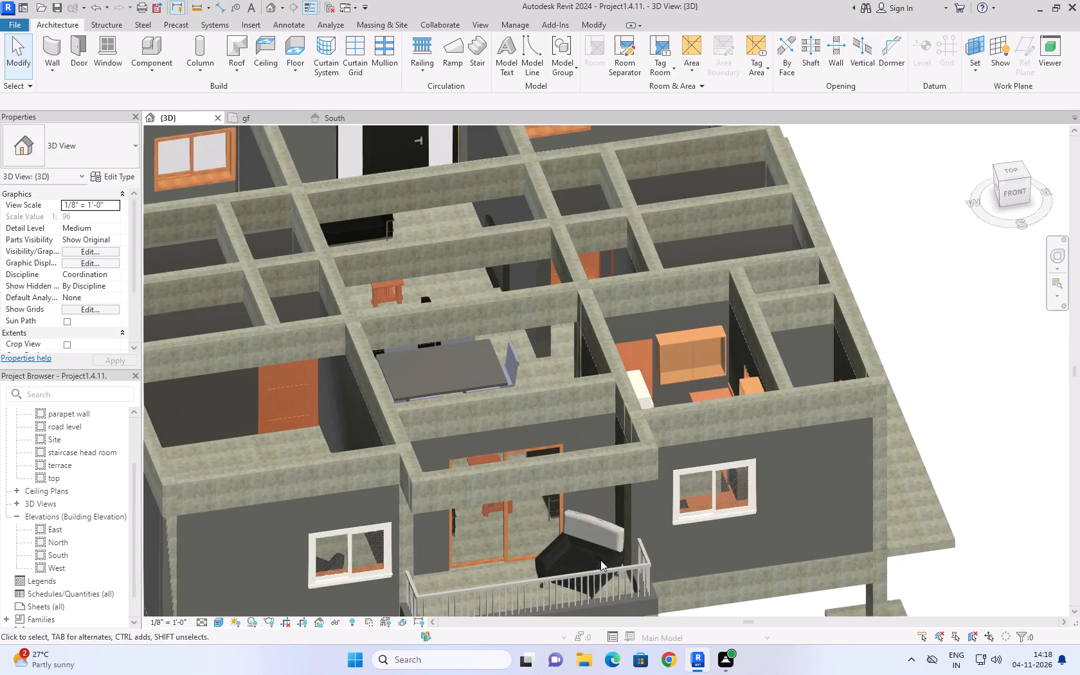
scroll(606, 560, up, 5)
scroll(598, 485, down, 4)
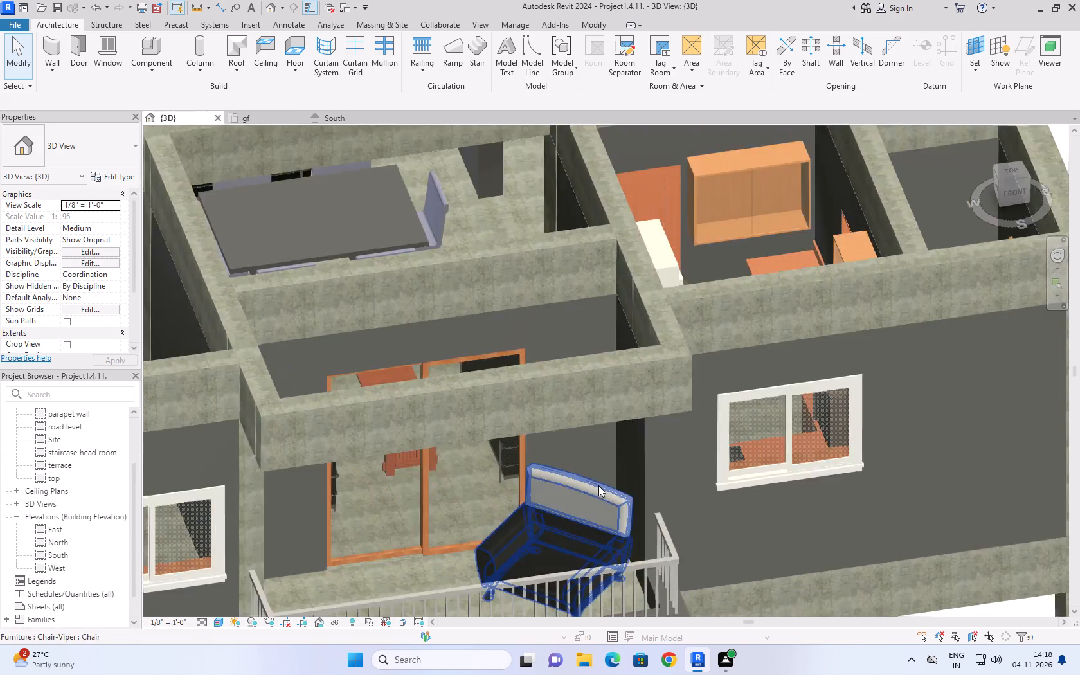
scroll(598, 485, down, 8)
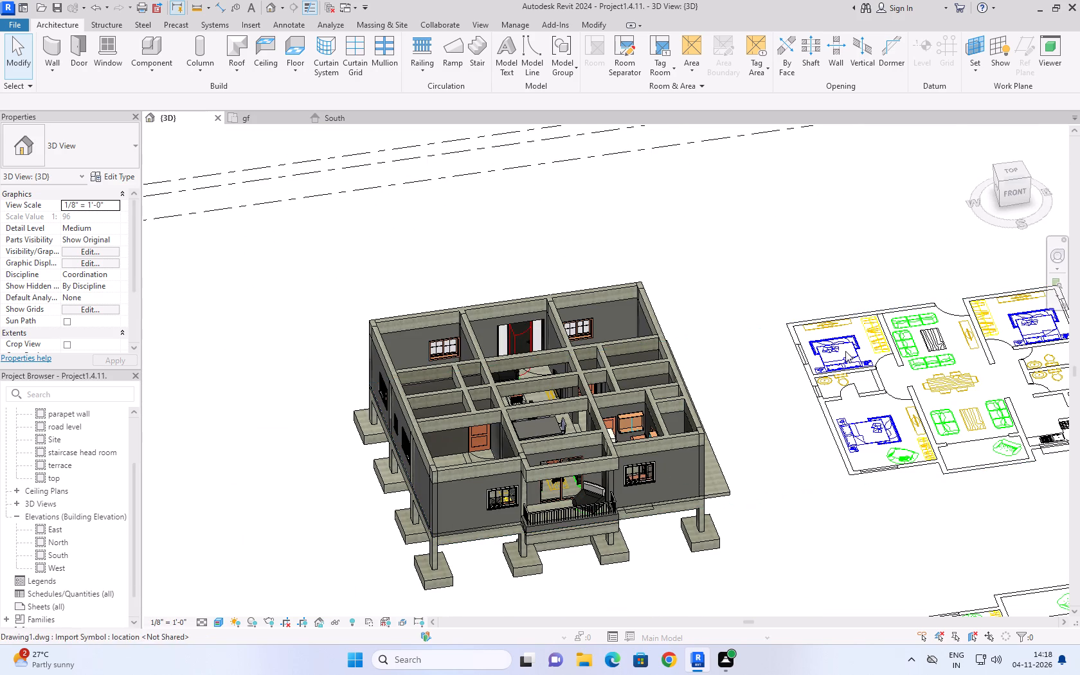
click(984, 132)
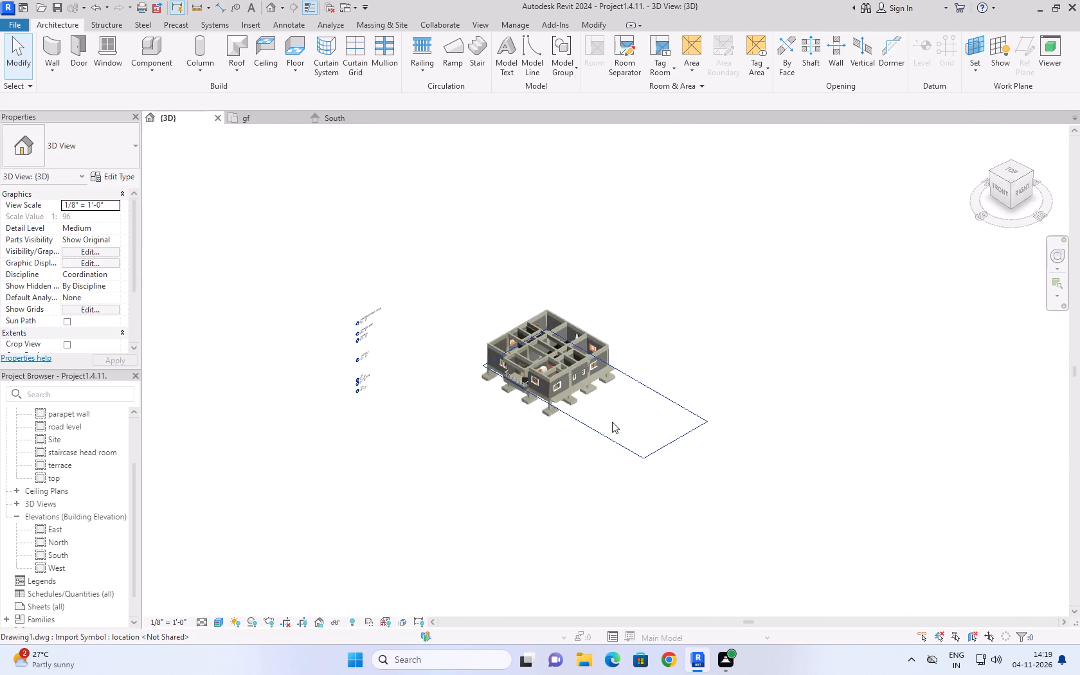
scroll(521, 438, up, 2)
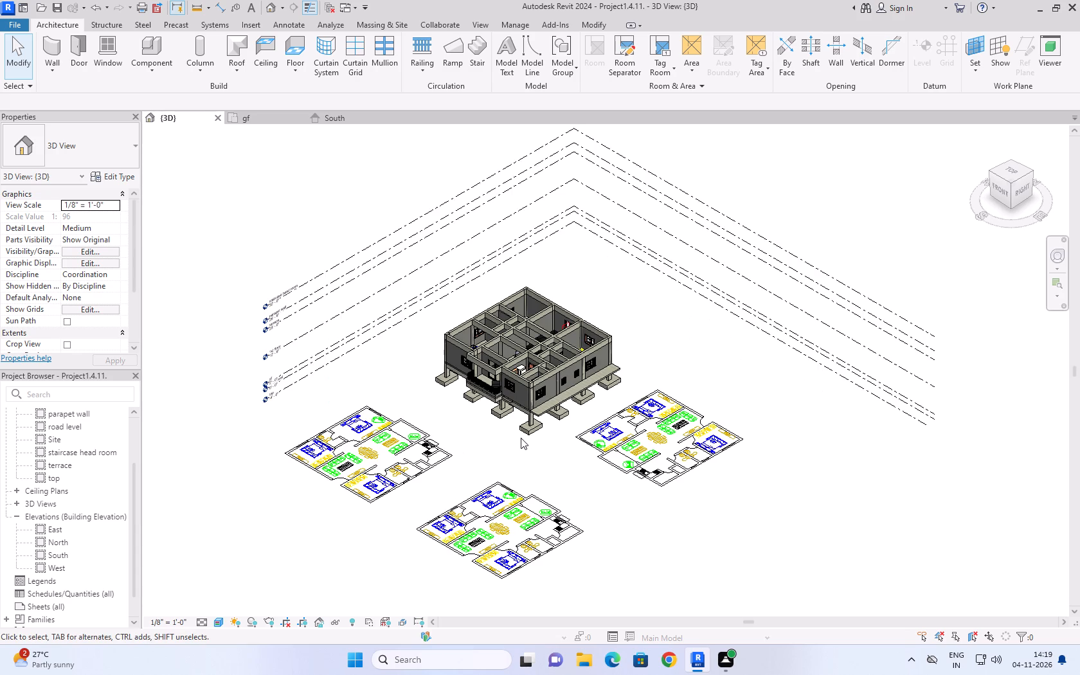
In the gf plan, copy all modelled building elements from their southwest corner to the southwest corner of the drawn layout directly south.
click(276, 114)
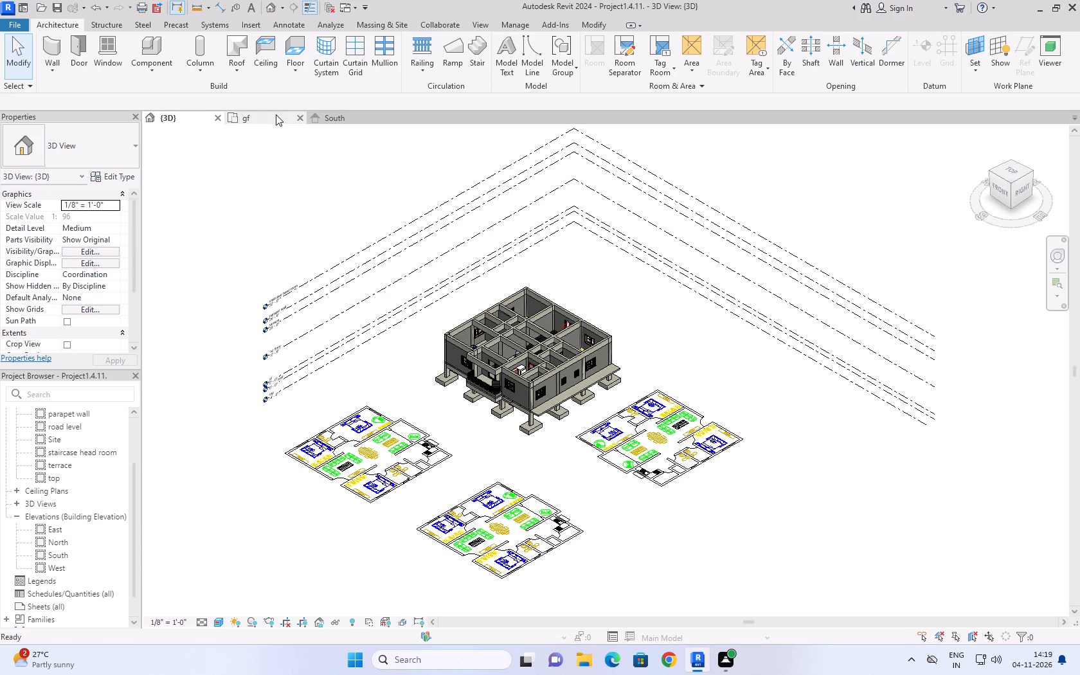
scroll(609, 311, down, 10)
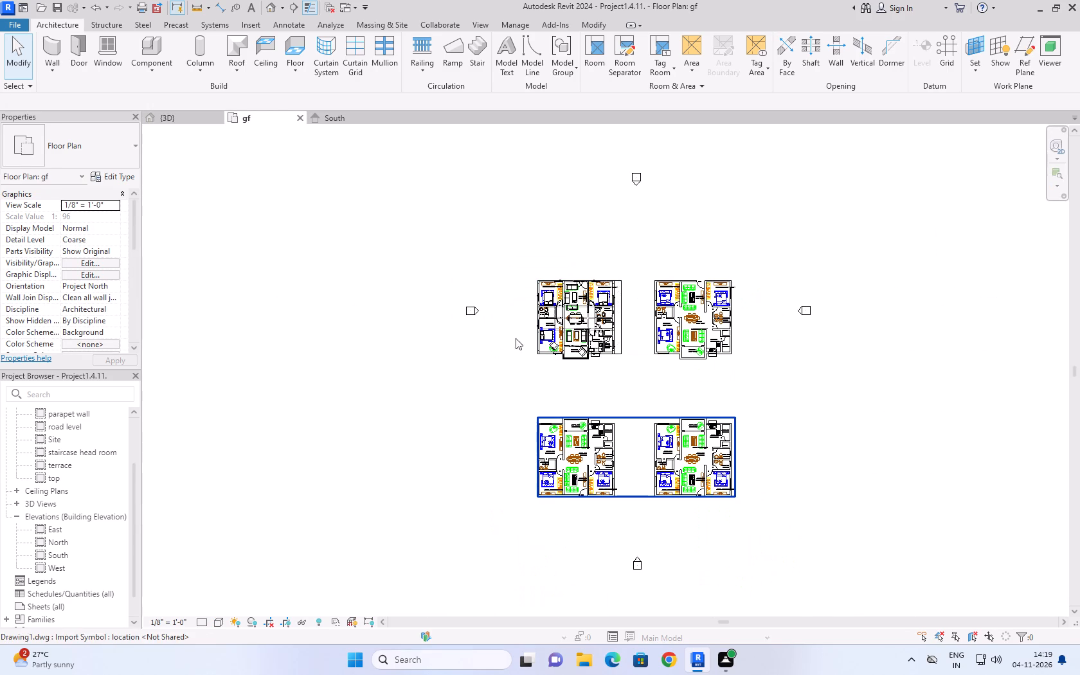
drag(523, 261, 634, 366)
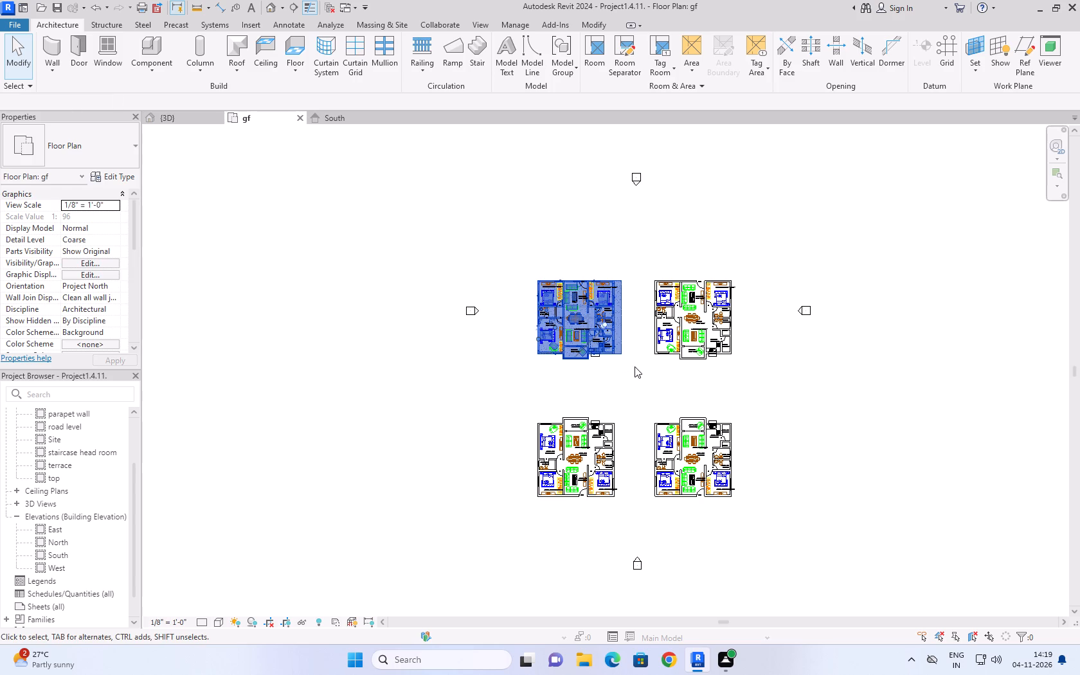
click(611, 63)
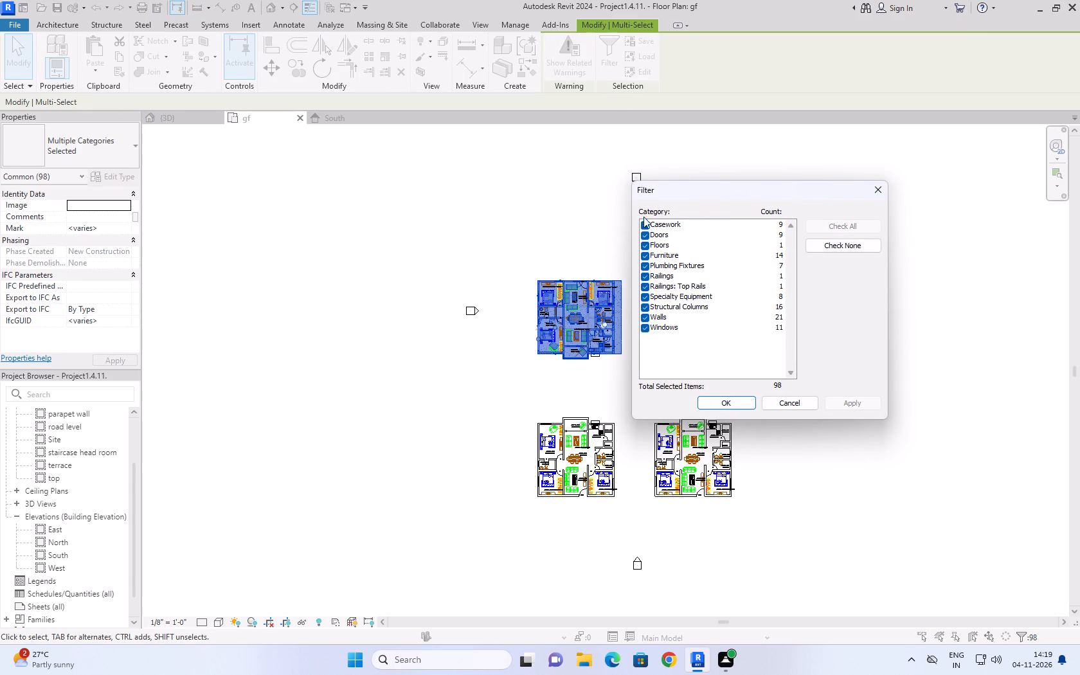
click(733, 396)
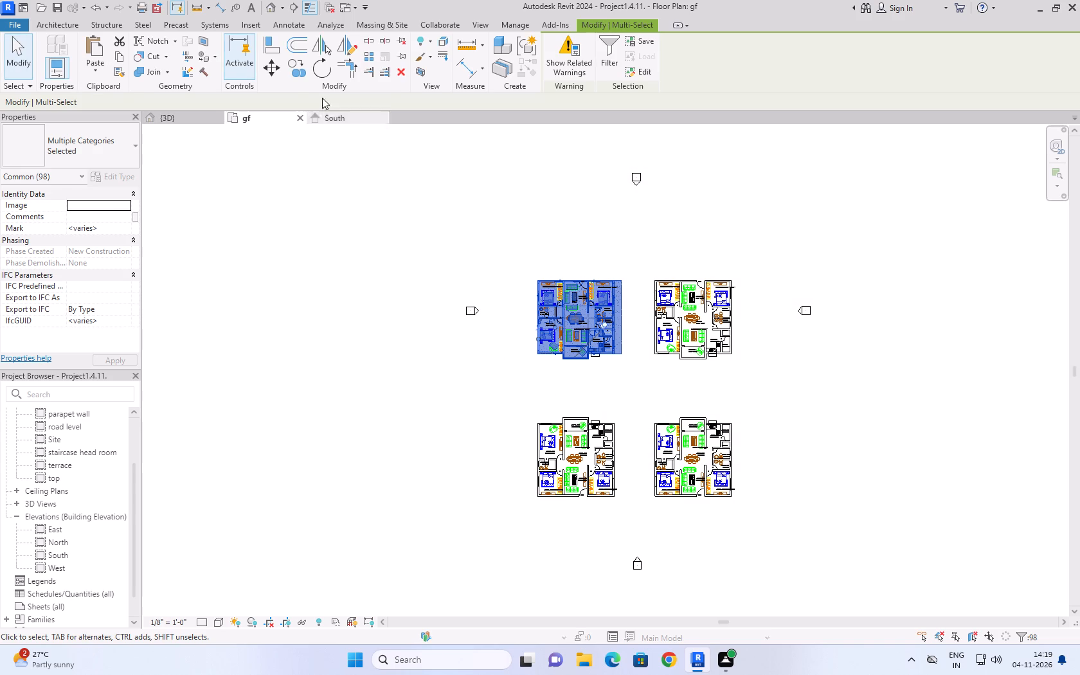
click(300, 73)
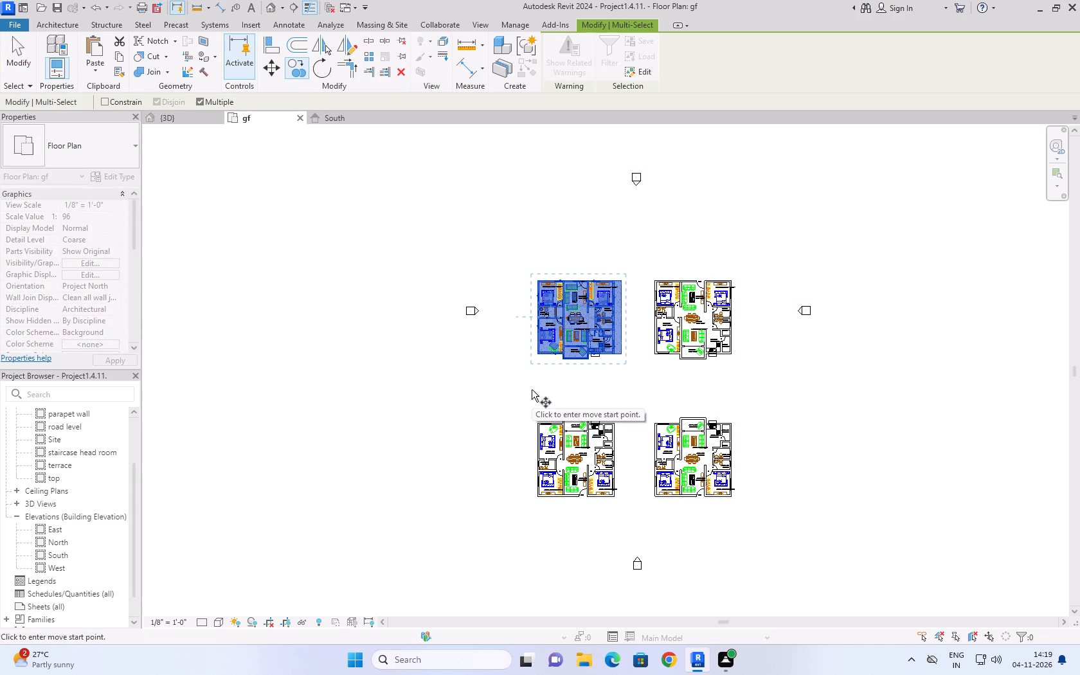
scroll(532, 390, up, 3)
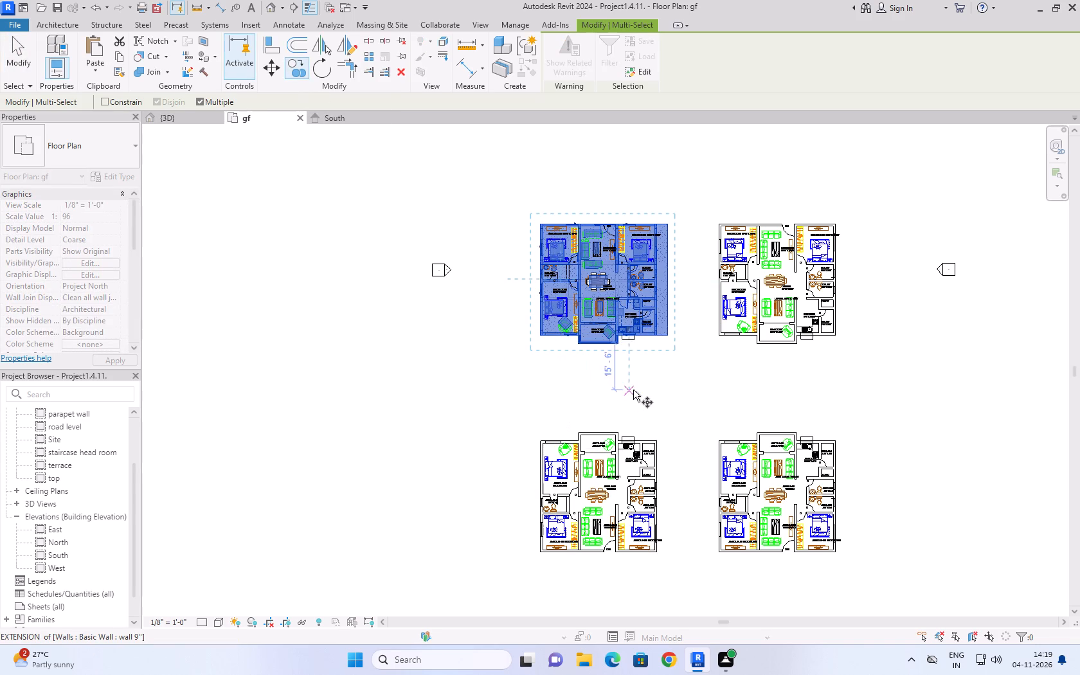
scroll(633, 390, up, 4)
scroll(649, 364, down, 2)
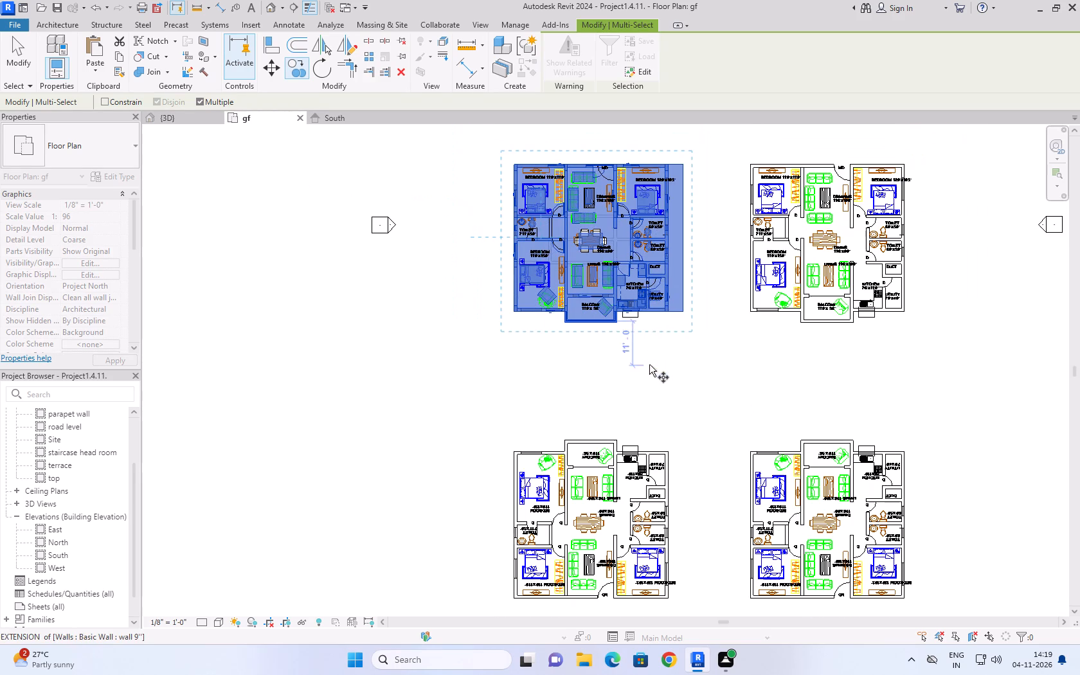
scroll(706, 370, down, 3)
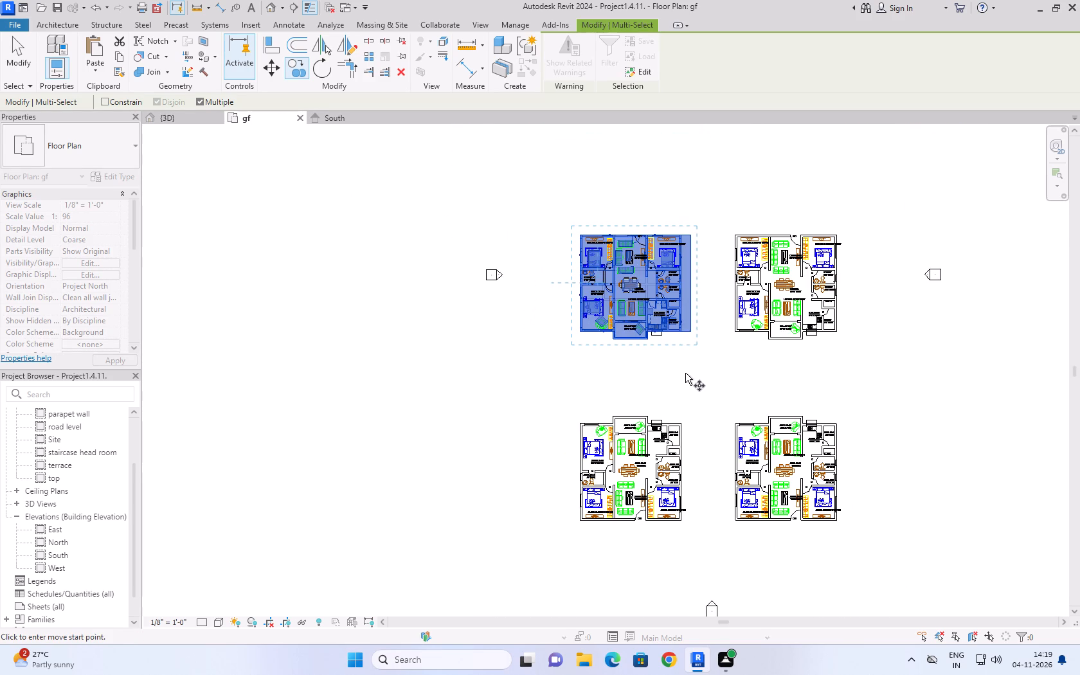
scroll(573, 361, up, 8)
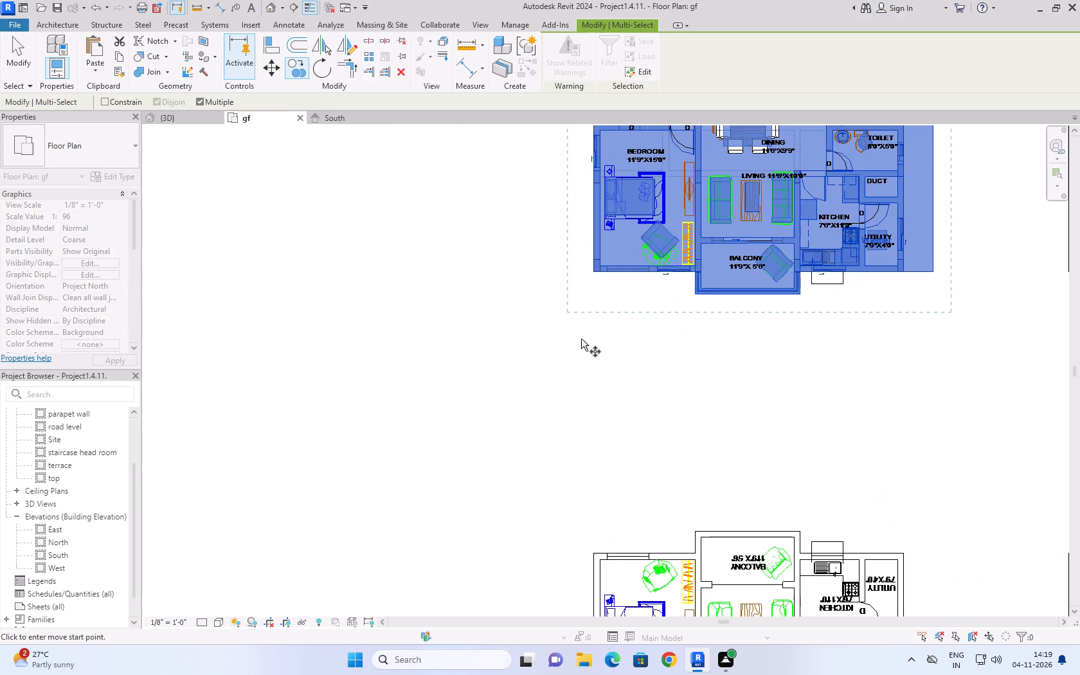
click(594, 272)
scroll(609, 403, down, 11)
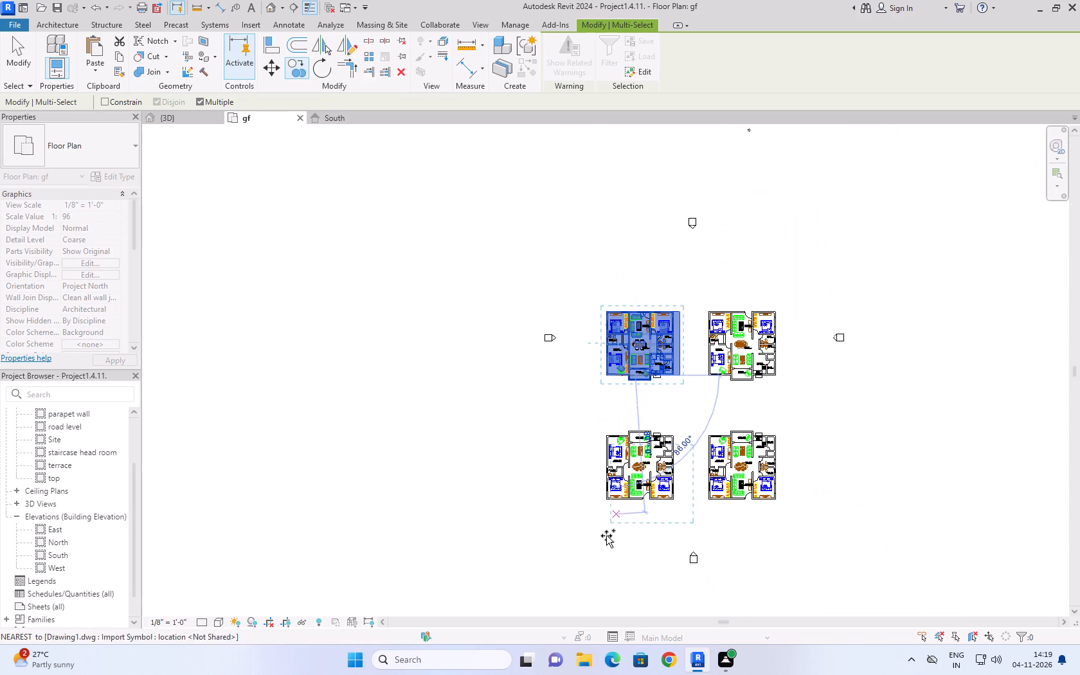
scroll(602, 549, up, 11)
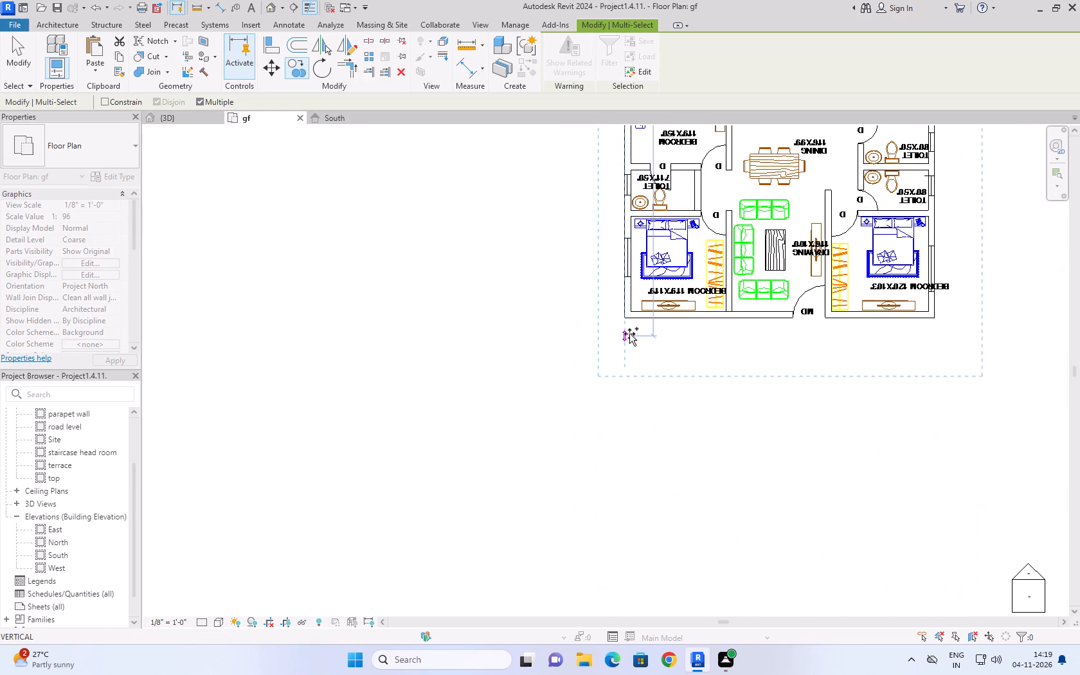
click(625, 315)
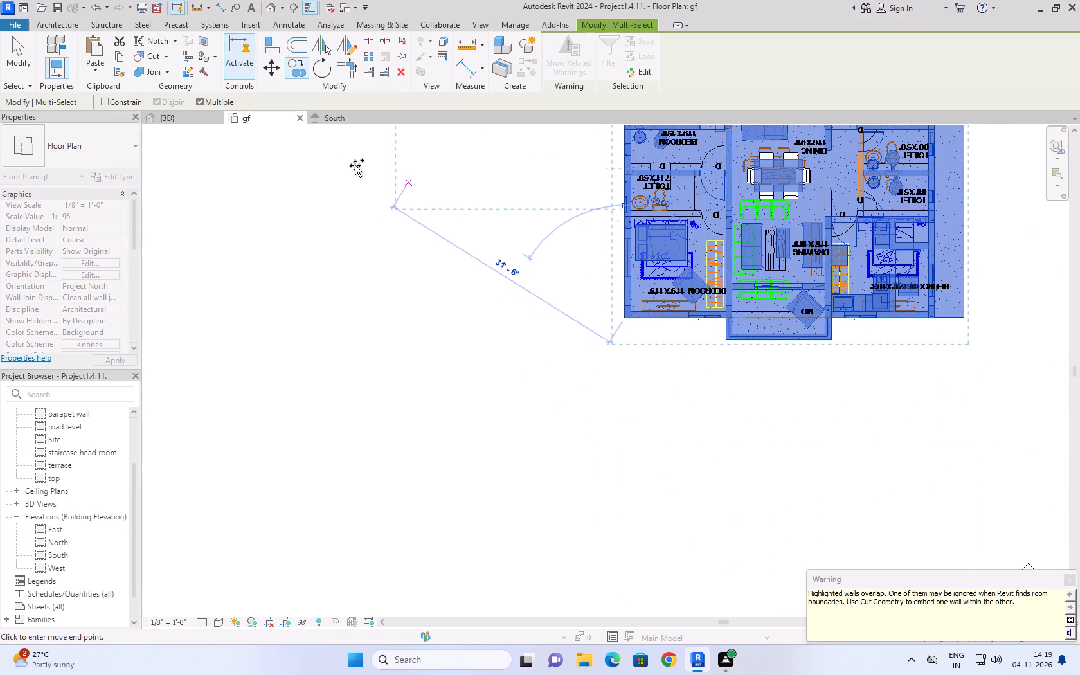
Examine the copied building in 3D, and compare its rooms and furniture with the underlying mirrored layout in the gf plan.
click(183, 118)
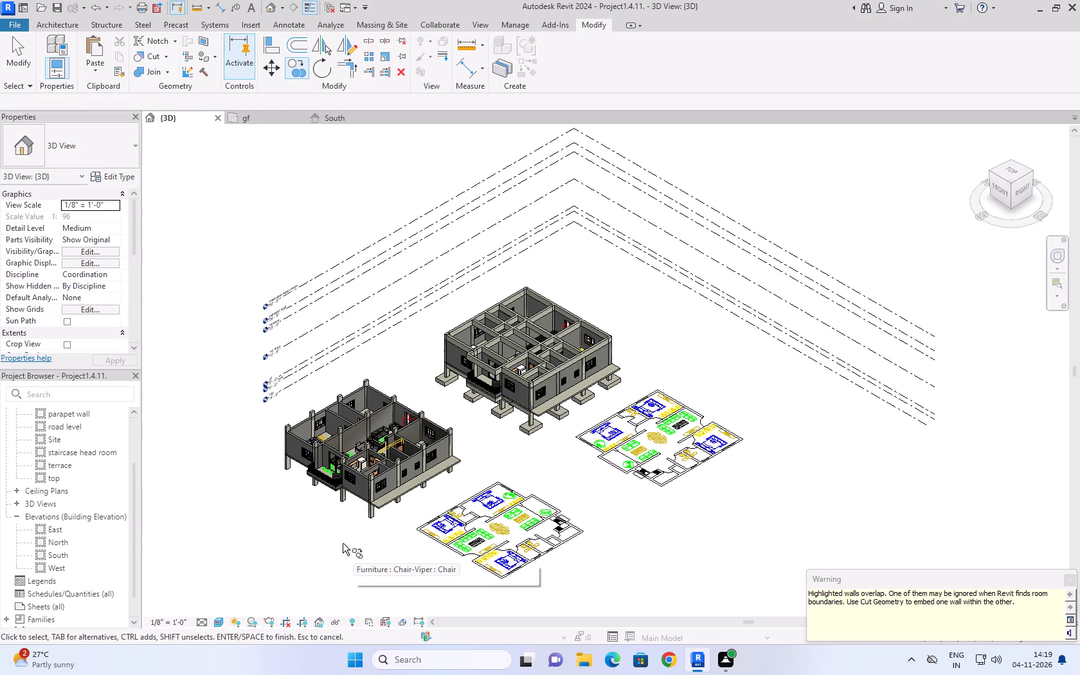
scroll(334, 538, up, 4)
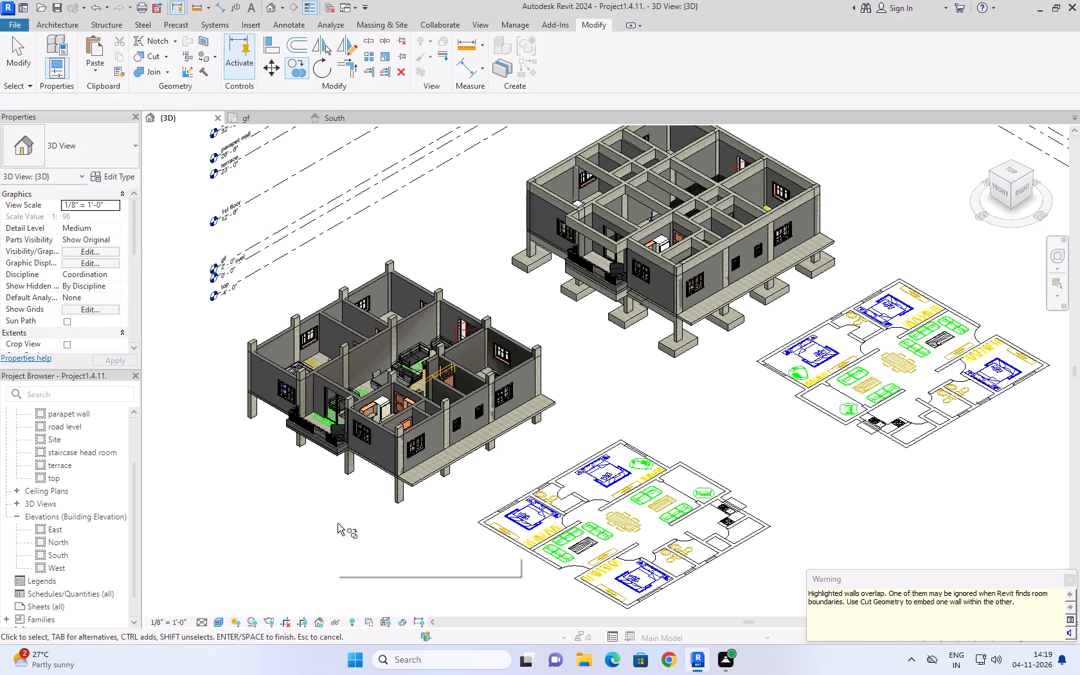
scroll(318, 495, up, 3)
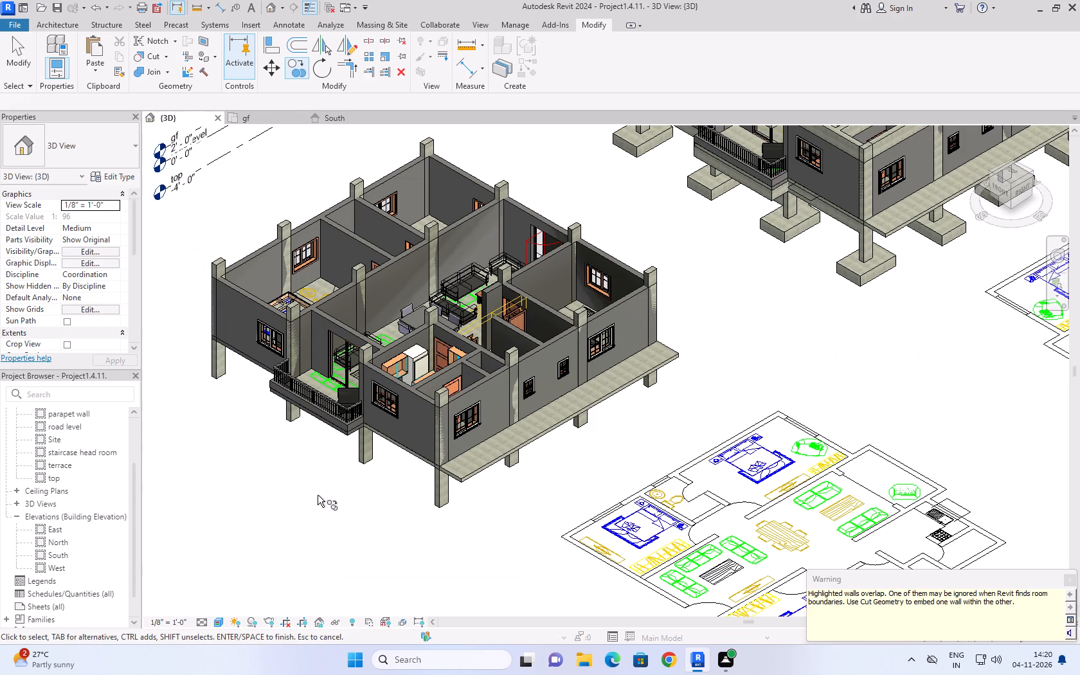
scroll(318, 495, down, 2)
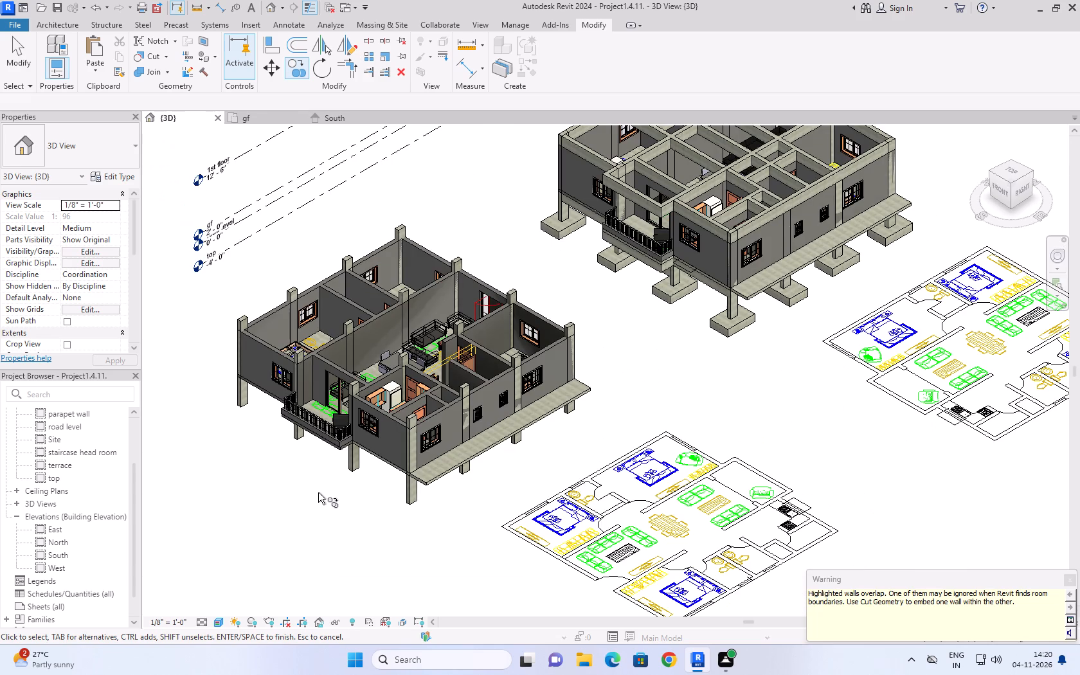
click(258, 114)
scroll(485, 328, down, 7)
scroll(584, 363, down, 4)
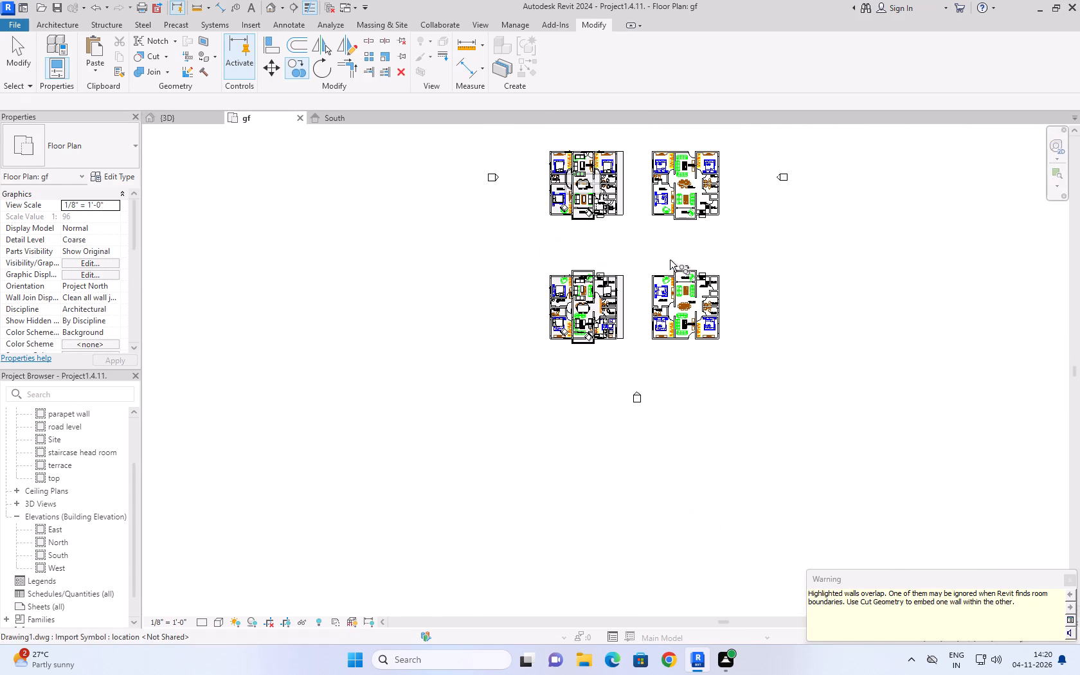
scroll(616, 242, up, 6)
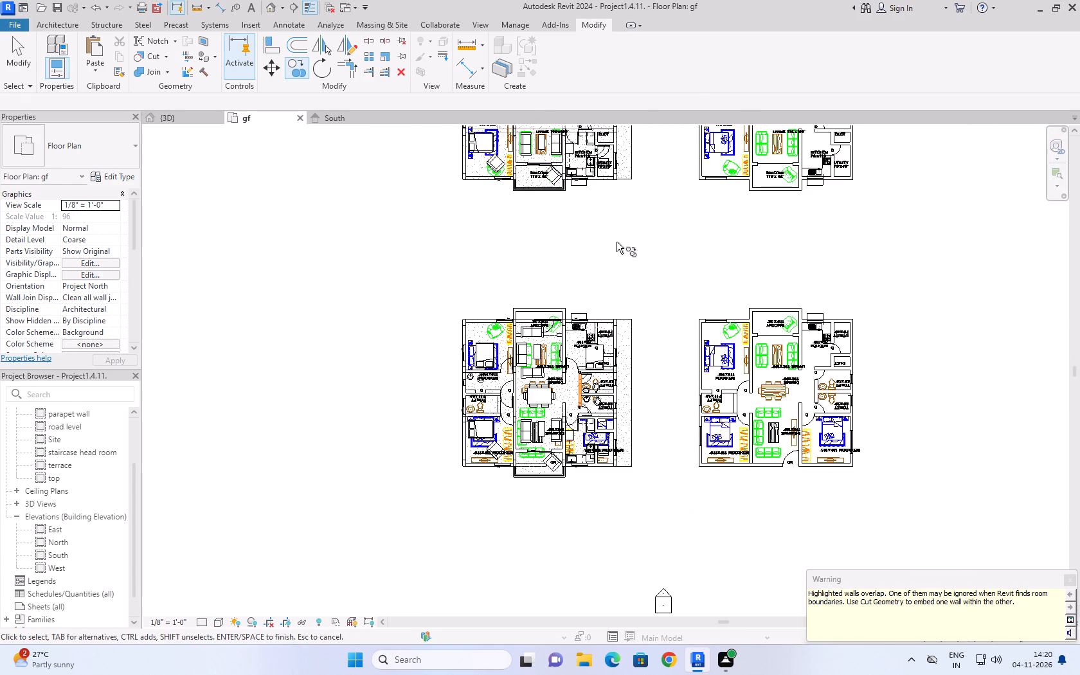
scroll(616, 242, up, 1)
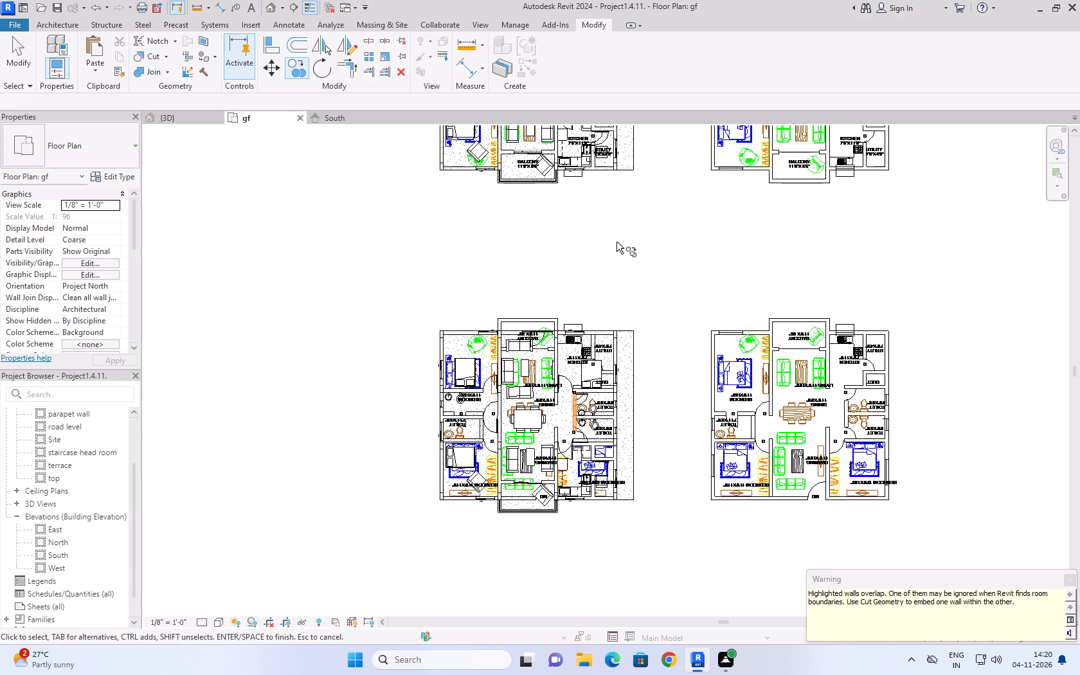
scroll(616, 242, down, 6)
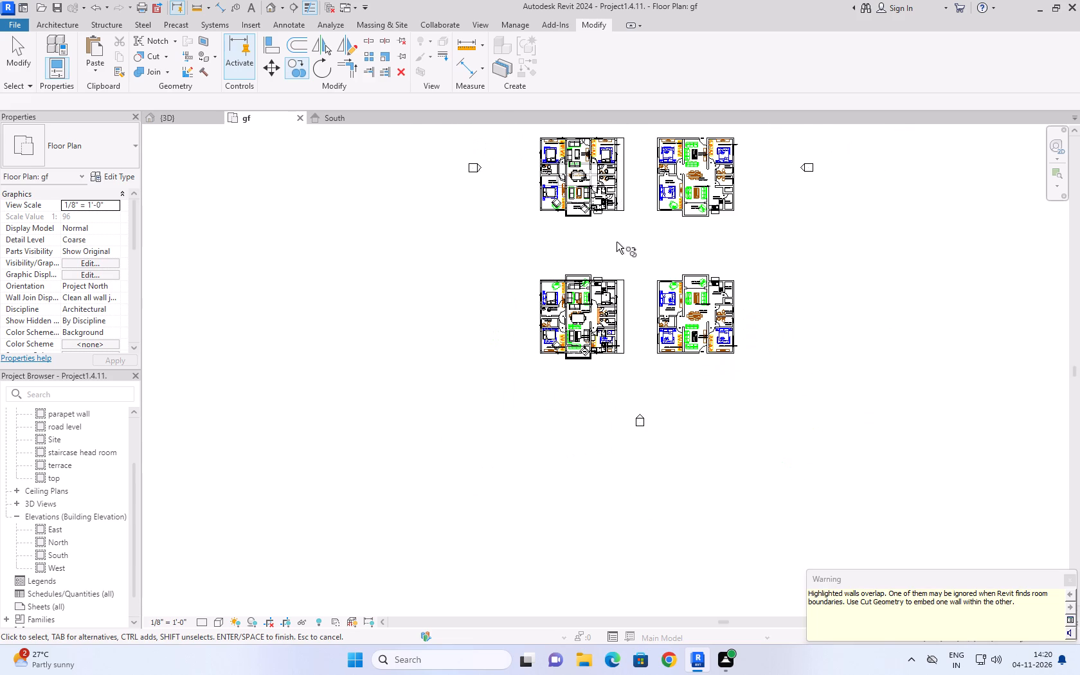
scroll(616, 242, up, 2)
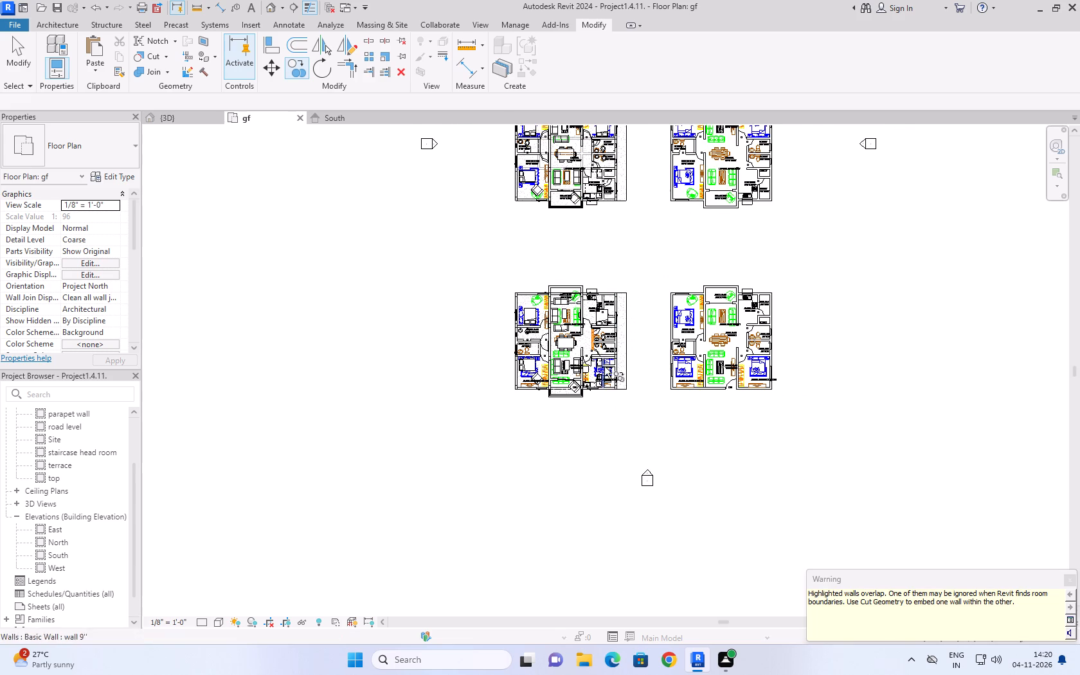
scroll(636, 406, up, 5)
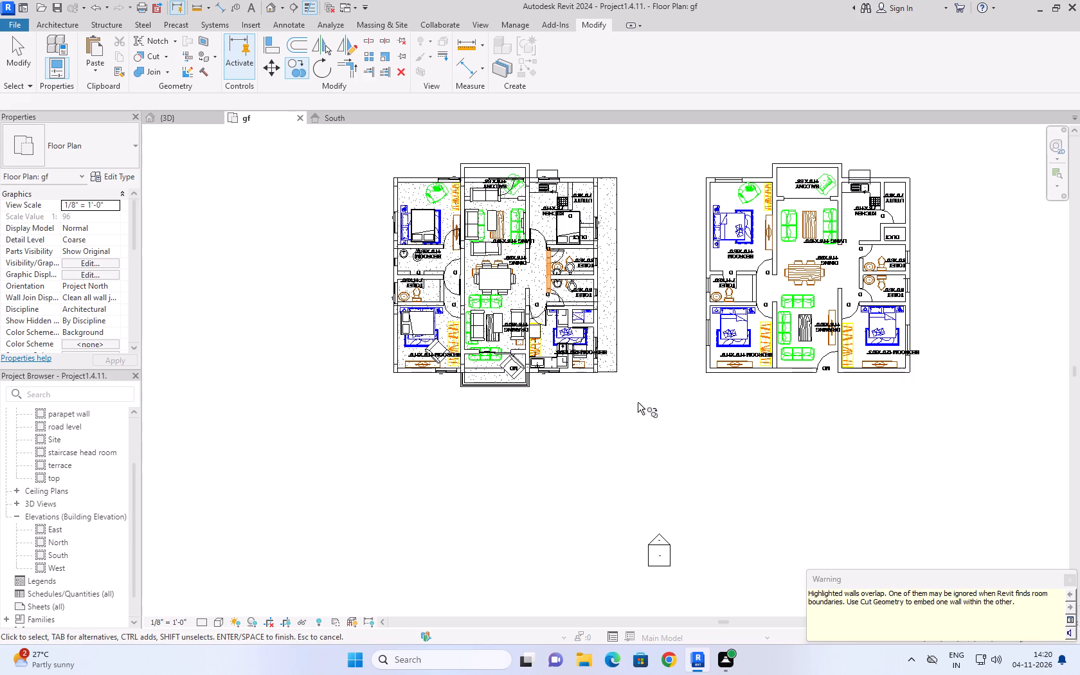
scroll(637, 402, down, 3)
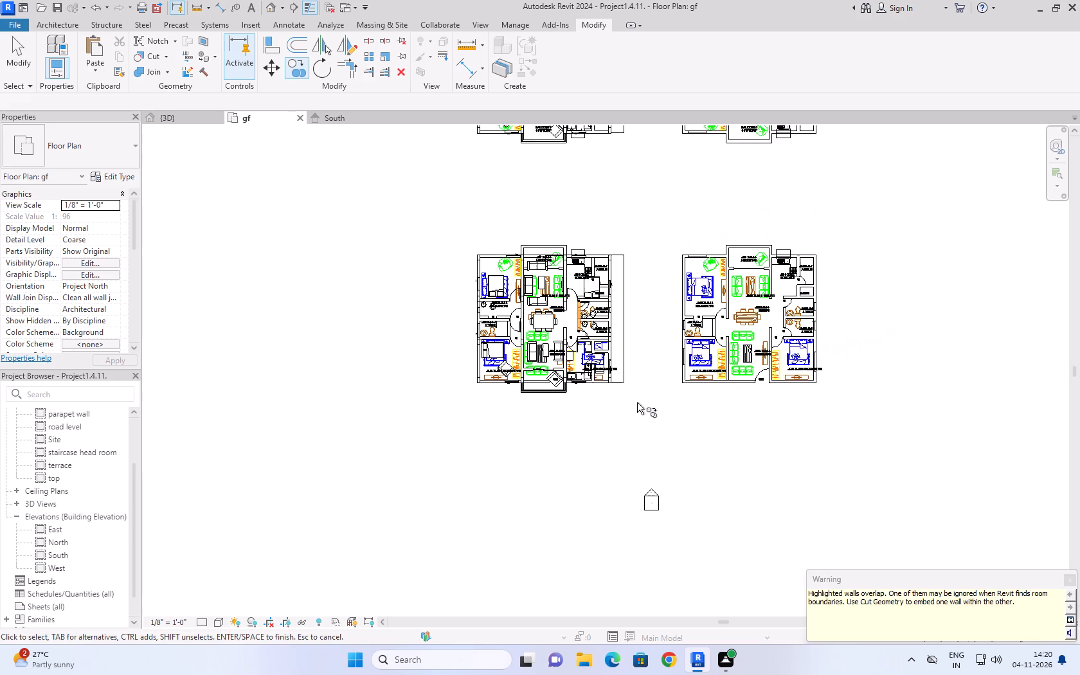
Undo the copy of the building onto the drawn layout to the south and leave the Copy command.
key(ctrl+z)
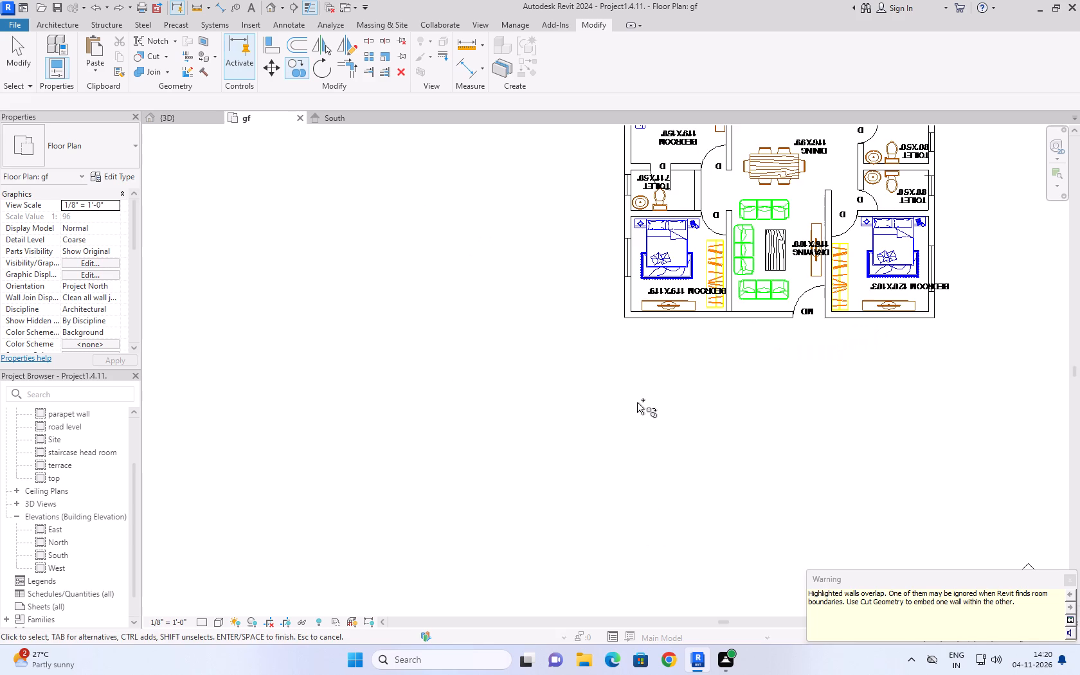
scroll(637, 402, down, 9)
middle_drag(737, 307, 629, 377)
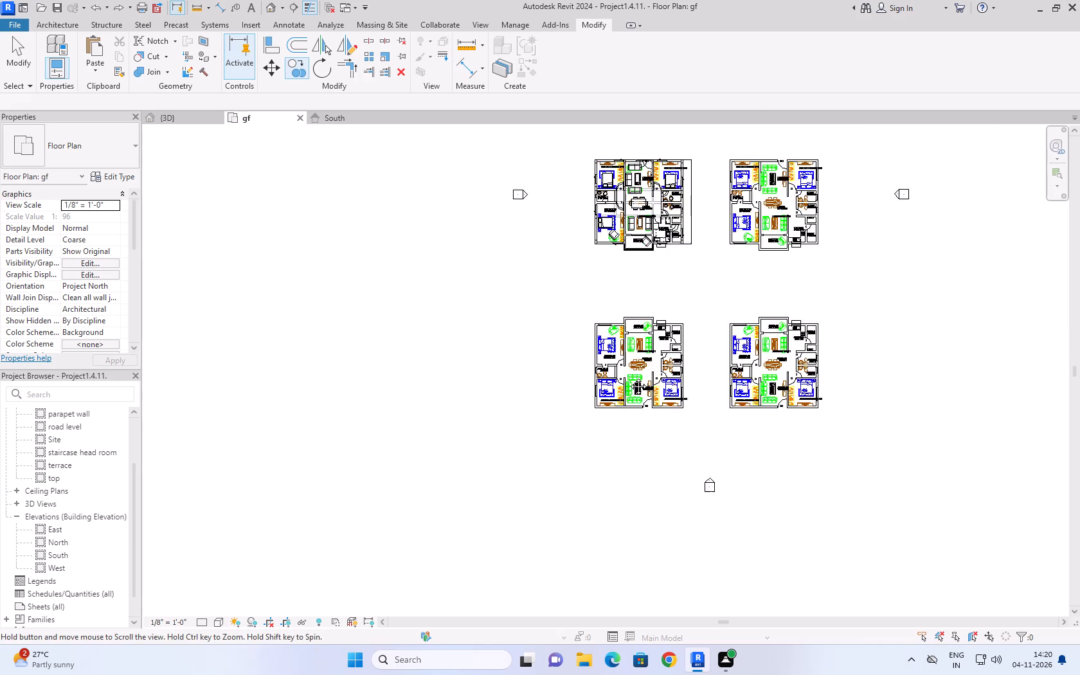
middle_drag(629, 377, 550, 437)
scroll(550, 437, up, 1)
scroll(552, 364, up, 4)
scroll(557, 359, down, 4)
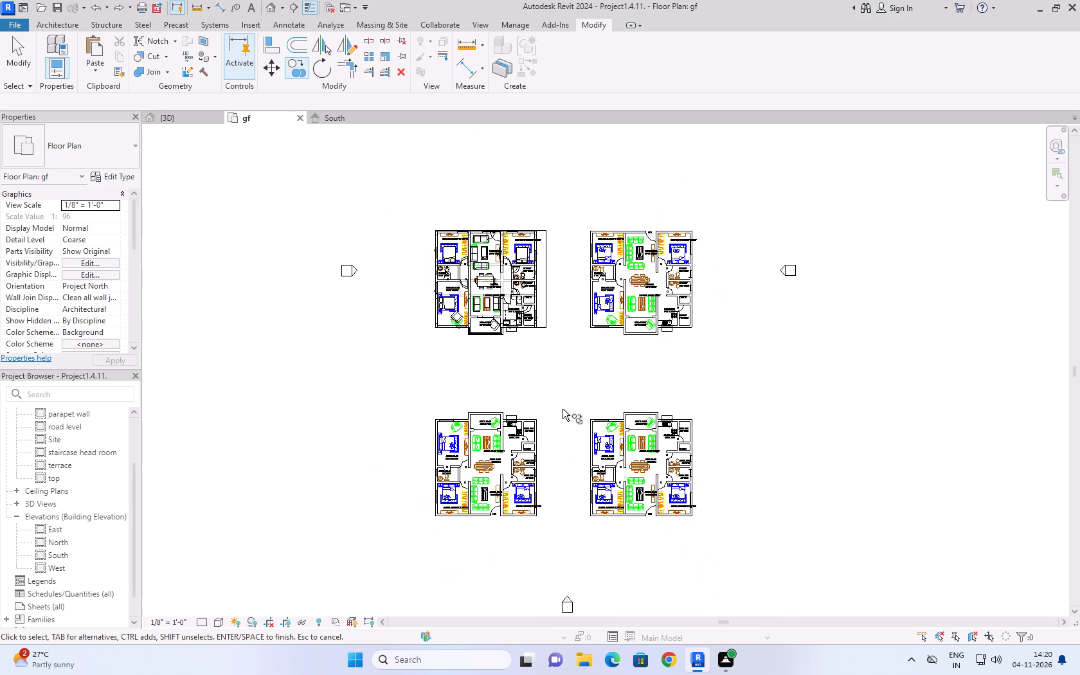
key(Escape)
key(Escape)
key(Escape)
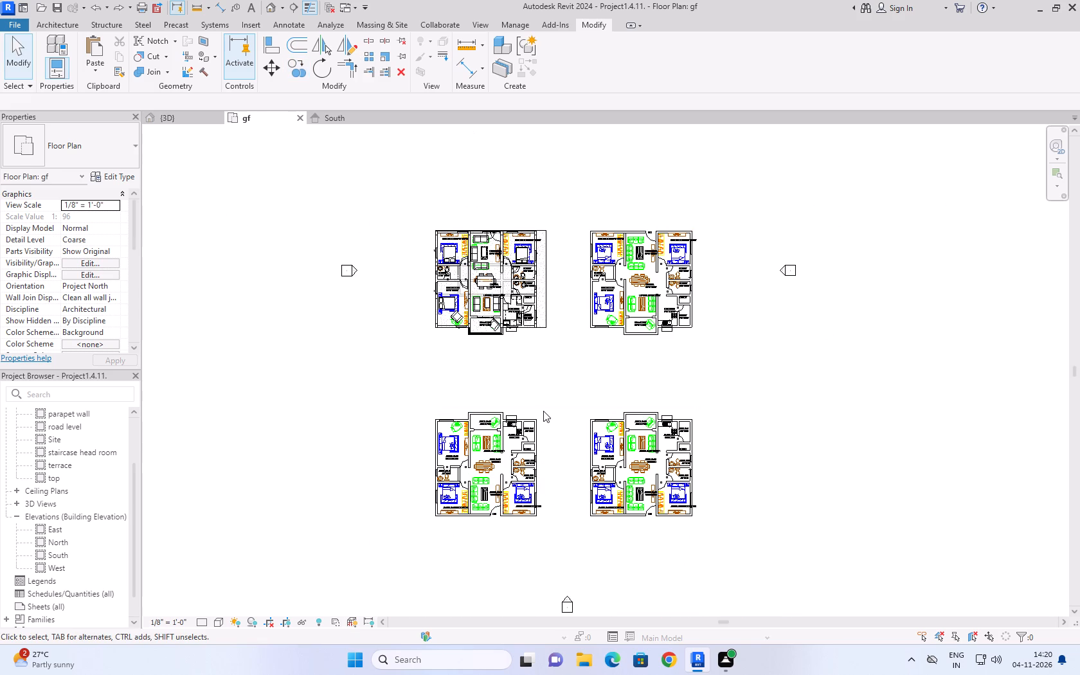
Delete the mirrored imported drawing containing the two southern layouts from the gf plan.
click(503, 421)
key(Delete)
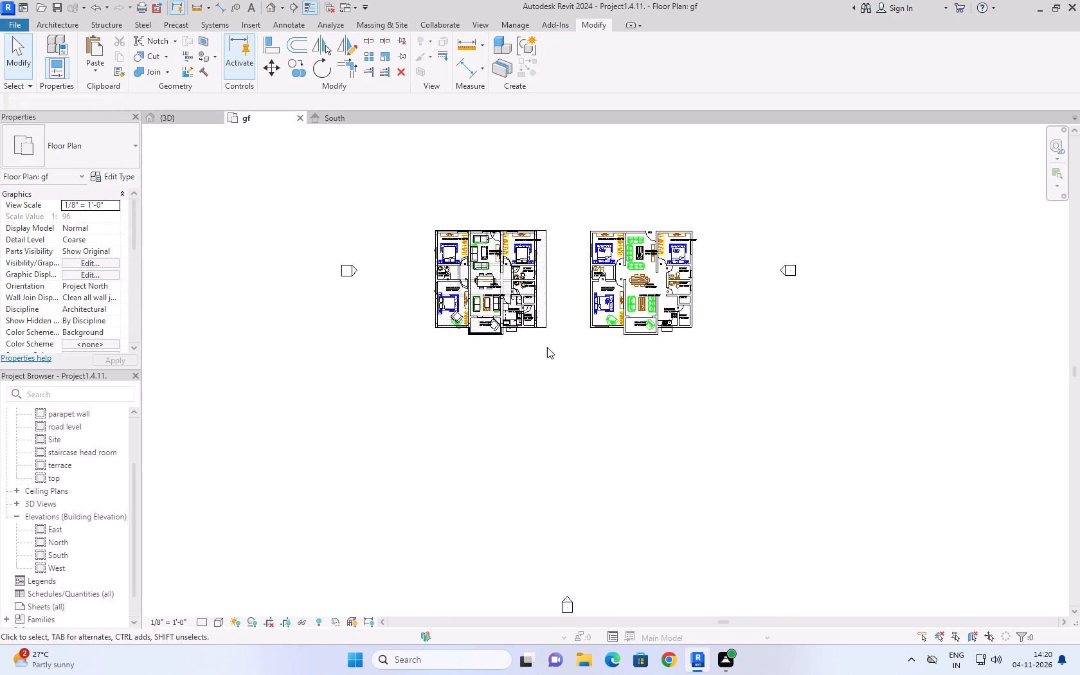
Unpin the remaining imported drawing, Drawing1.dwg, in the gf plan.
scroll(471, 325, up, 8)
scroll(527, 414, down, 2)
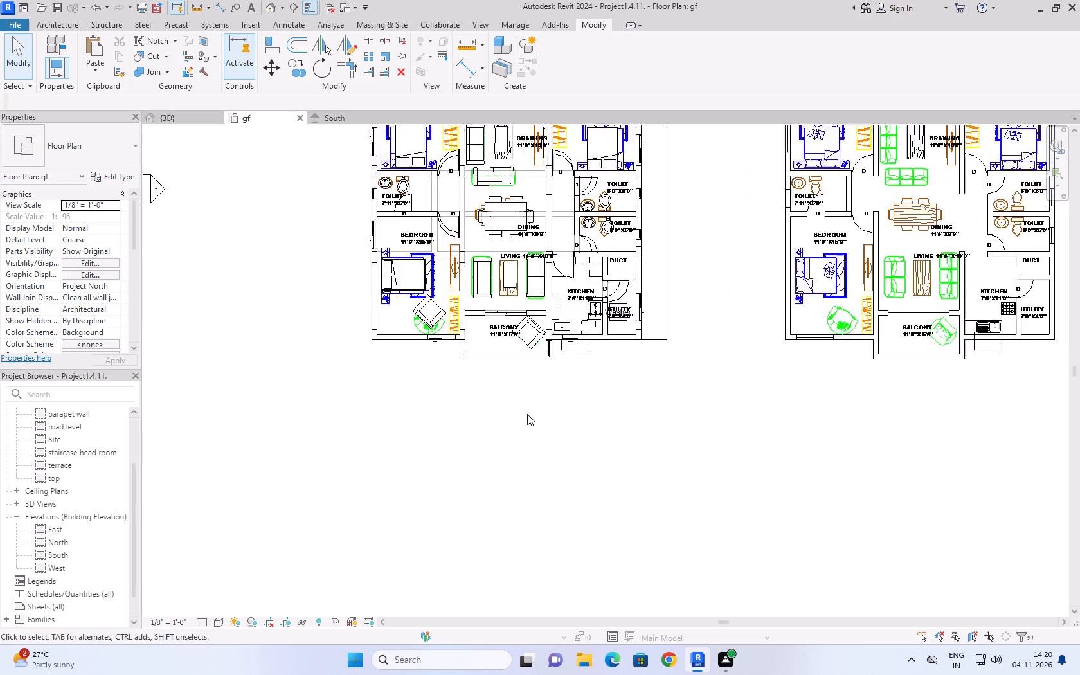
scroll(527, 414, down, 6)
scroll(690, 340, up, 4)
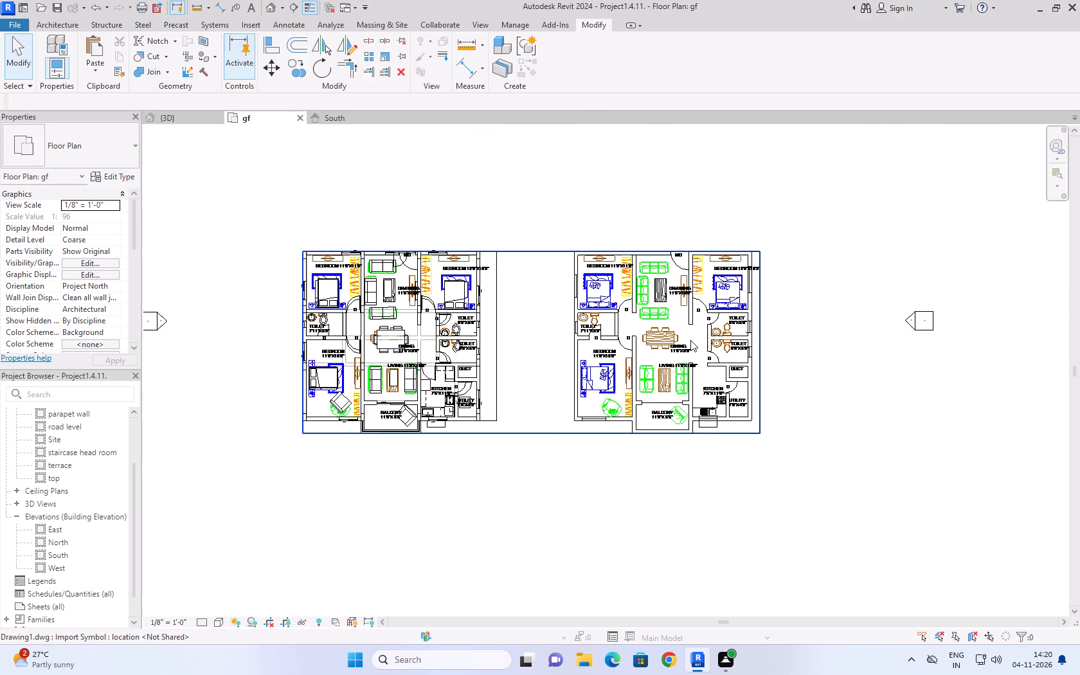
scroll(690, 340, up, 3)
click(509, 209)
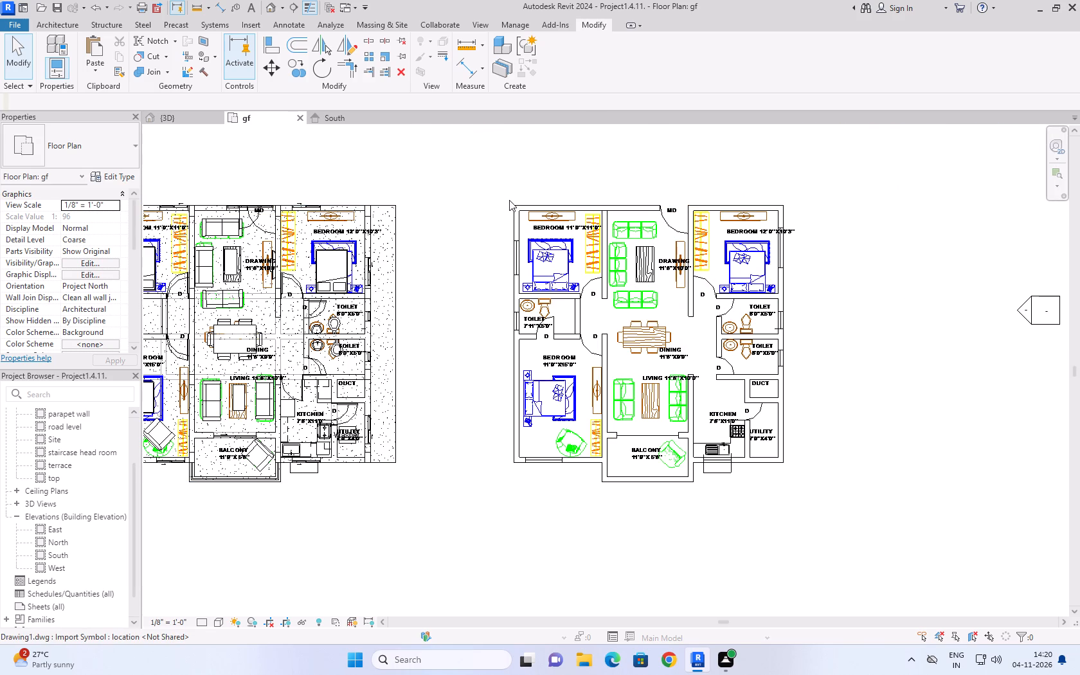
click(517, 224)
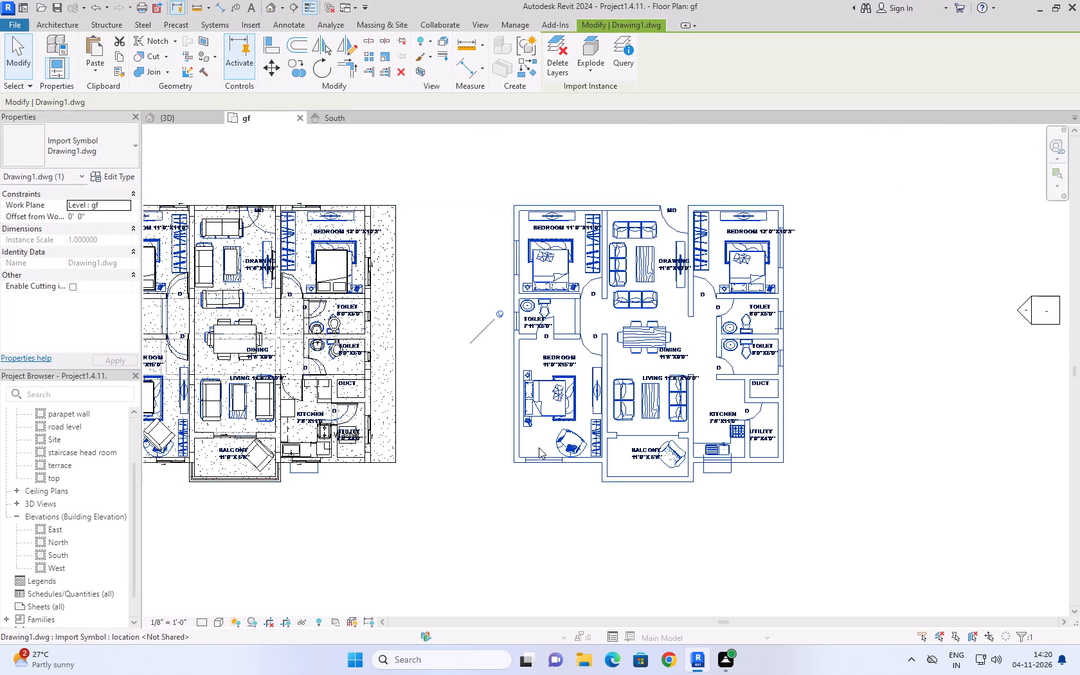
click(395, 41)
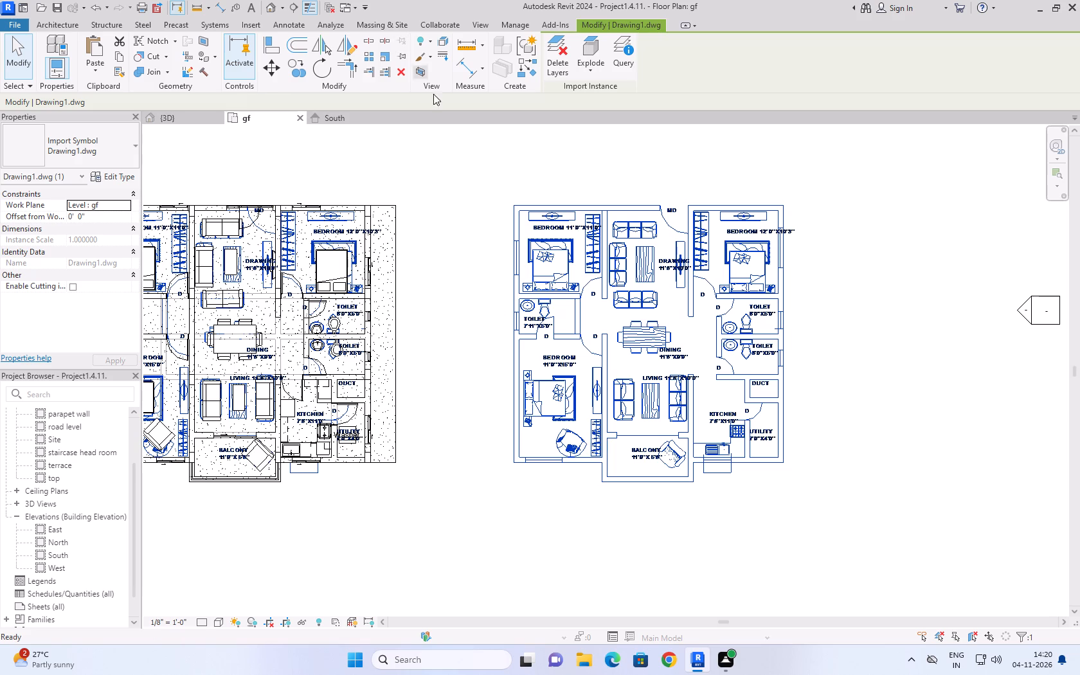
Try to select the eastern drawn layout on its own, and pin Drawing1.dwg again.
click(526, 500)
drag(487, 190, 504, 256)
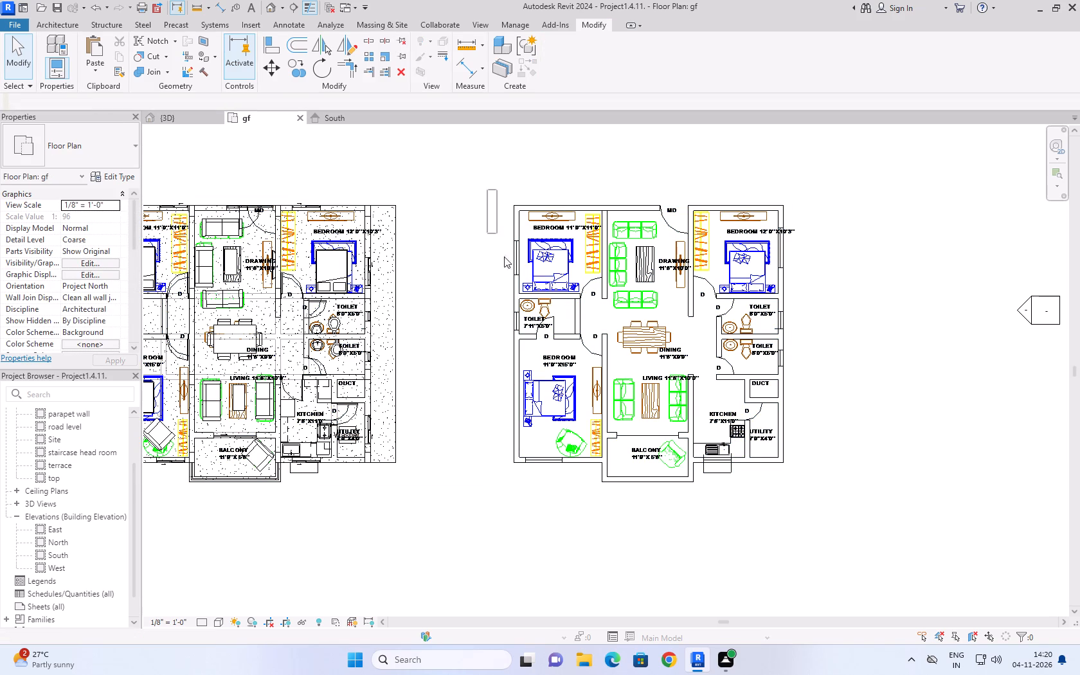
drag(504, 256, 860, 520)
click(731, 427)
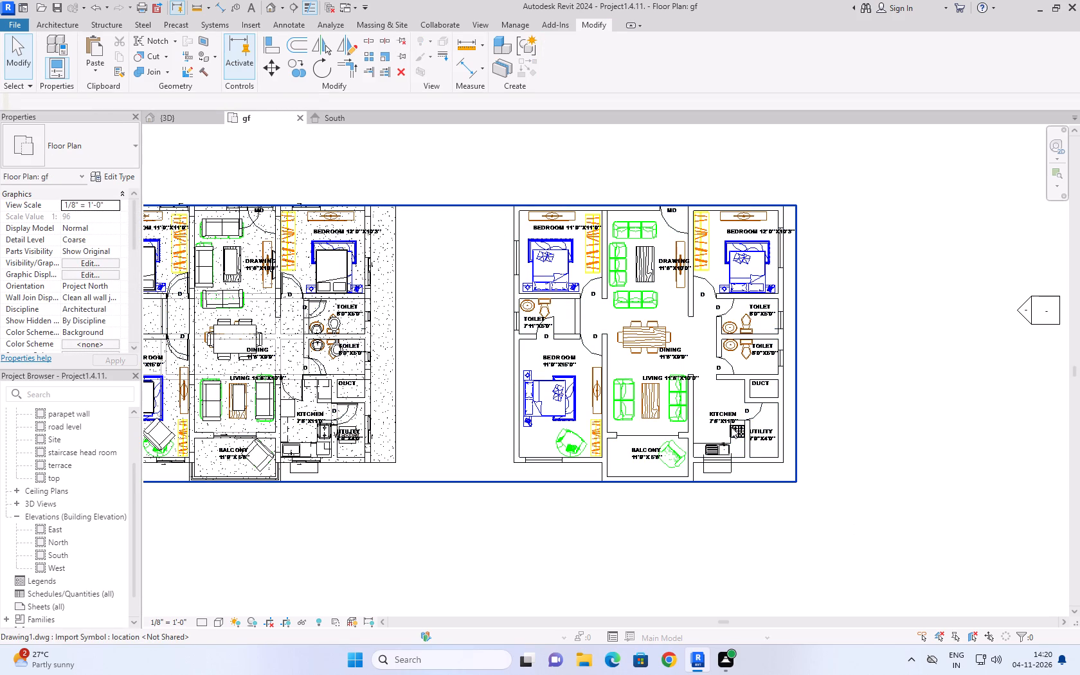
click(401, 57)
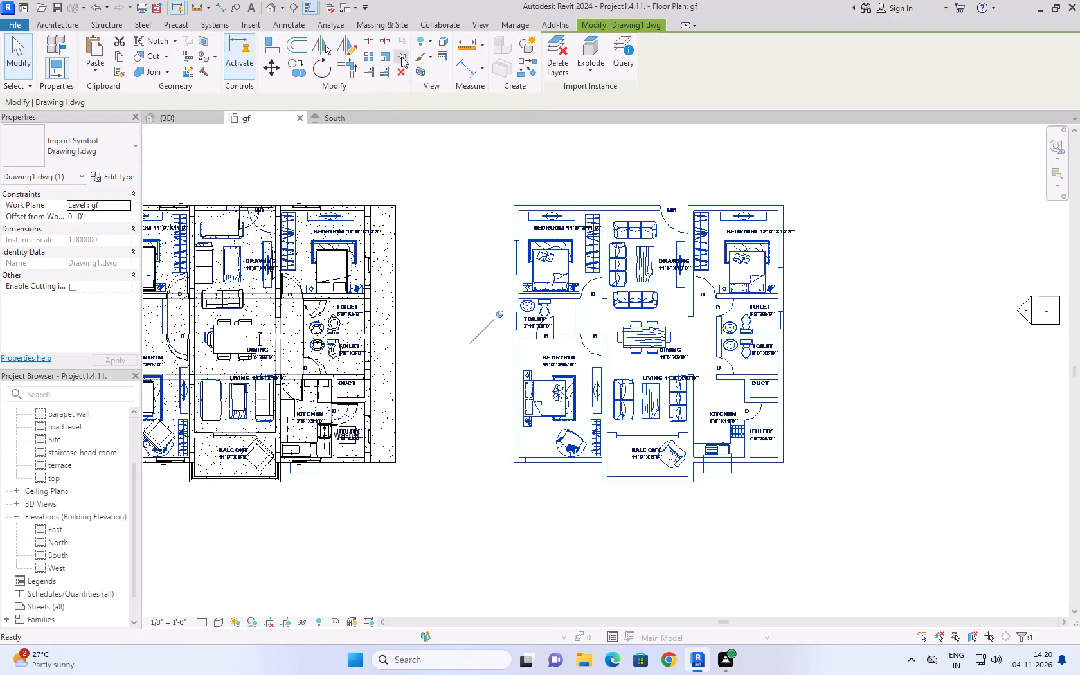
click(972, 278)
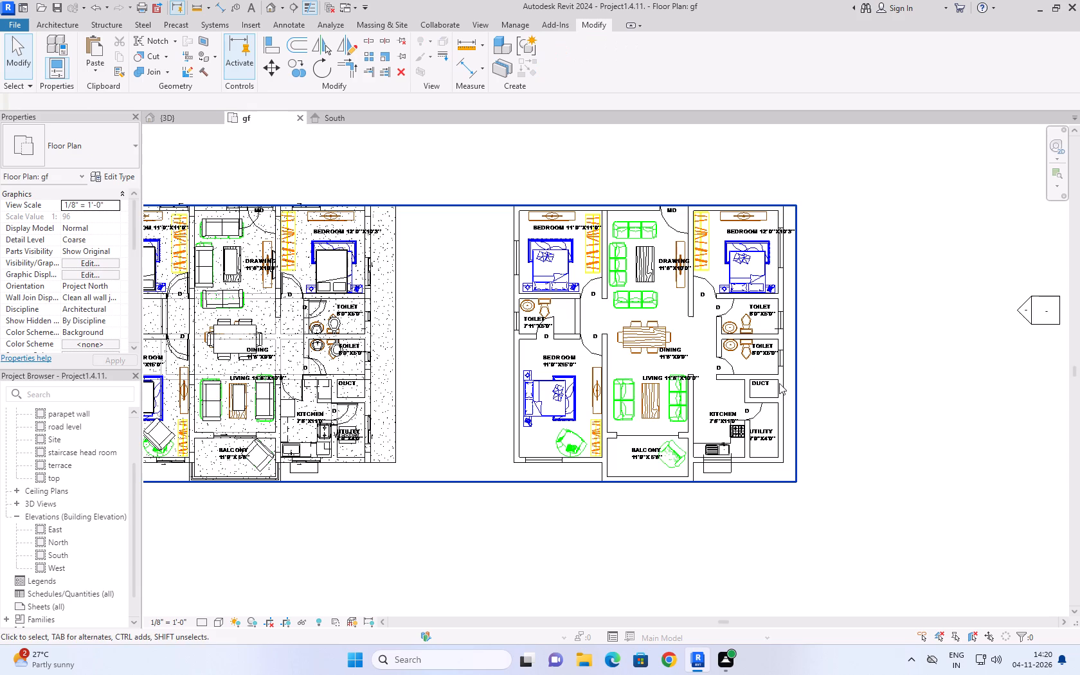
Examine the small isolated grey slab away from the building in the 3D view and try to select it.
scroll(782, 392, down, 7)
click(386, 510)
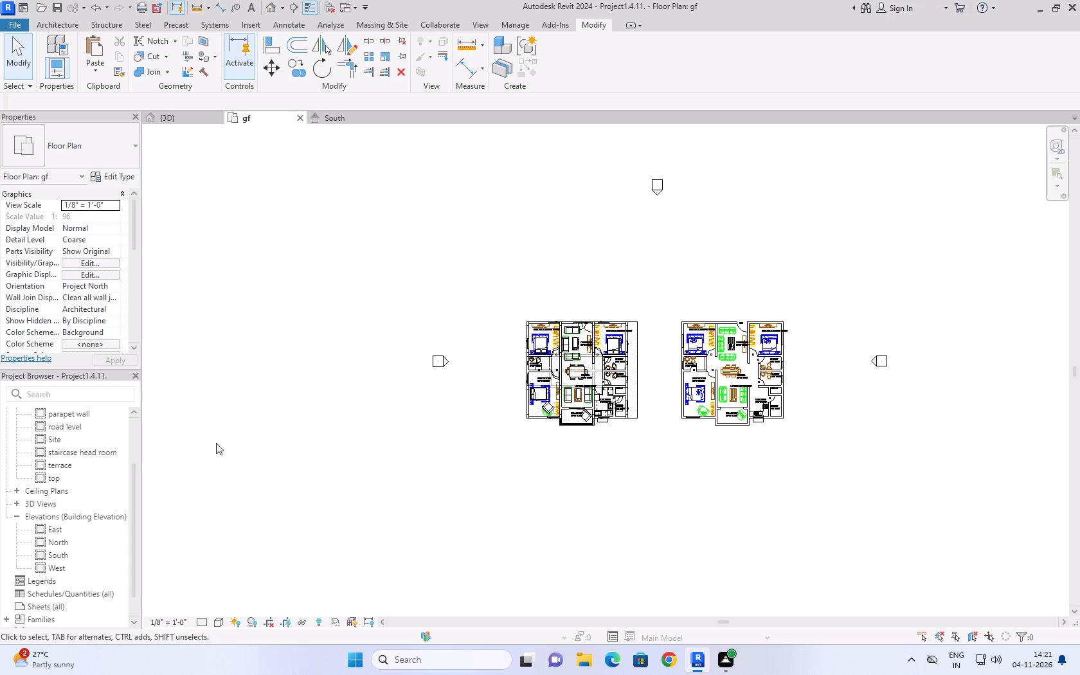
scroll(348, 543, down, 1)
scroll(606, 392, up, 7)
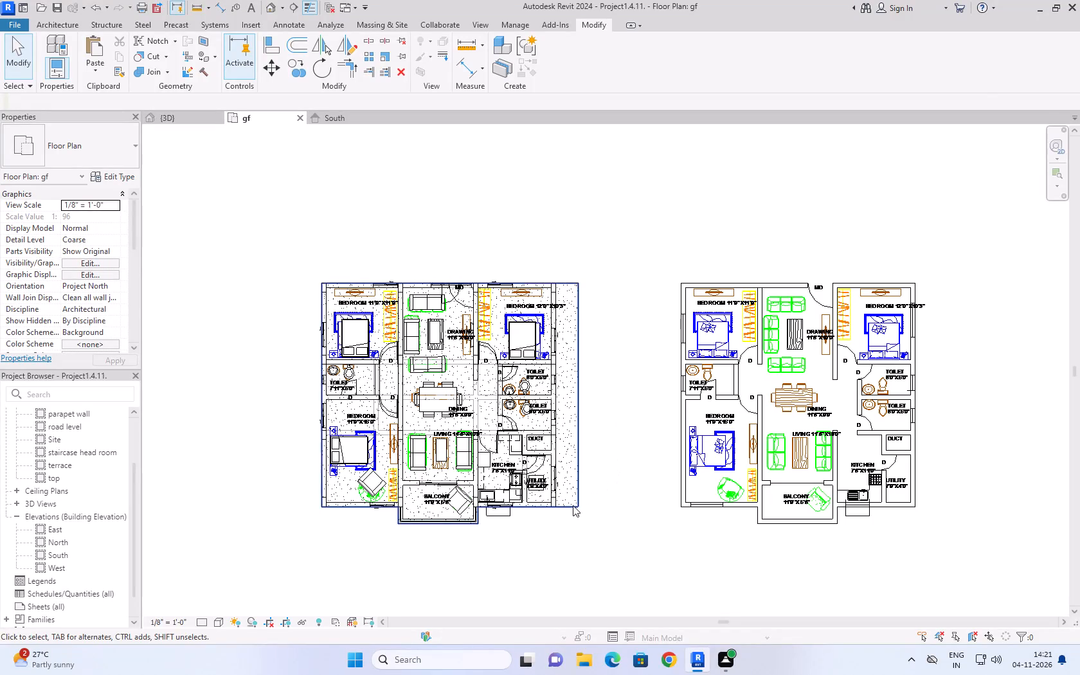
click(170, 123)
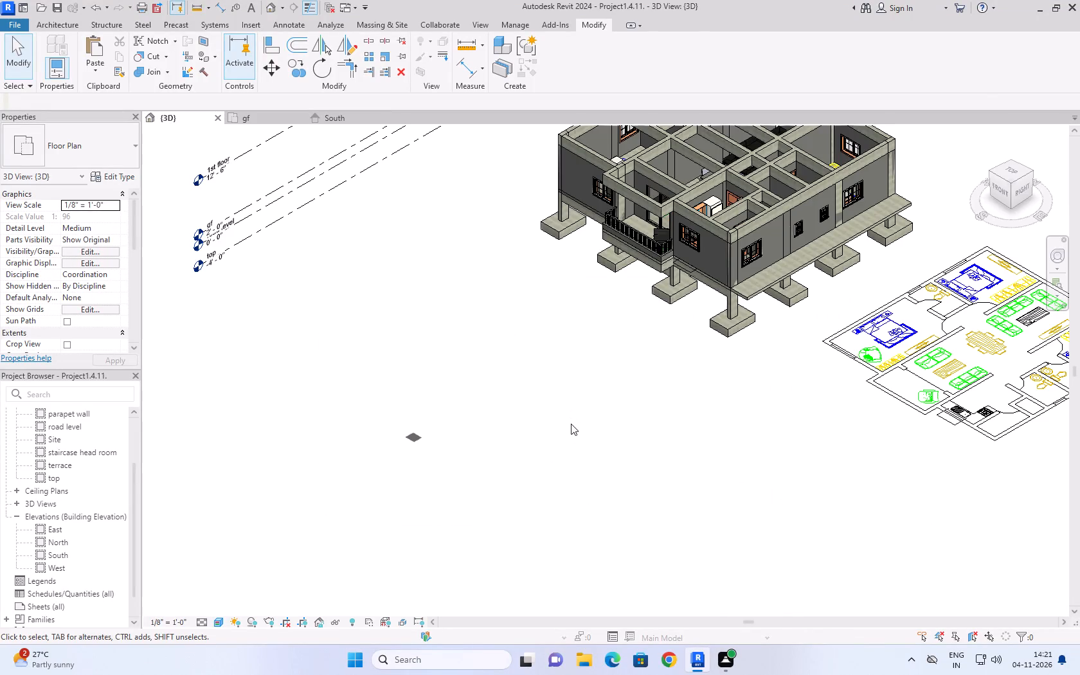
scroll(571, 429, down, 3)
click(470, 436)
scroll(470, 436, up, 8)
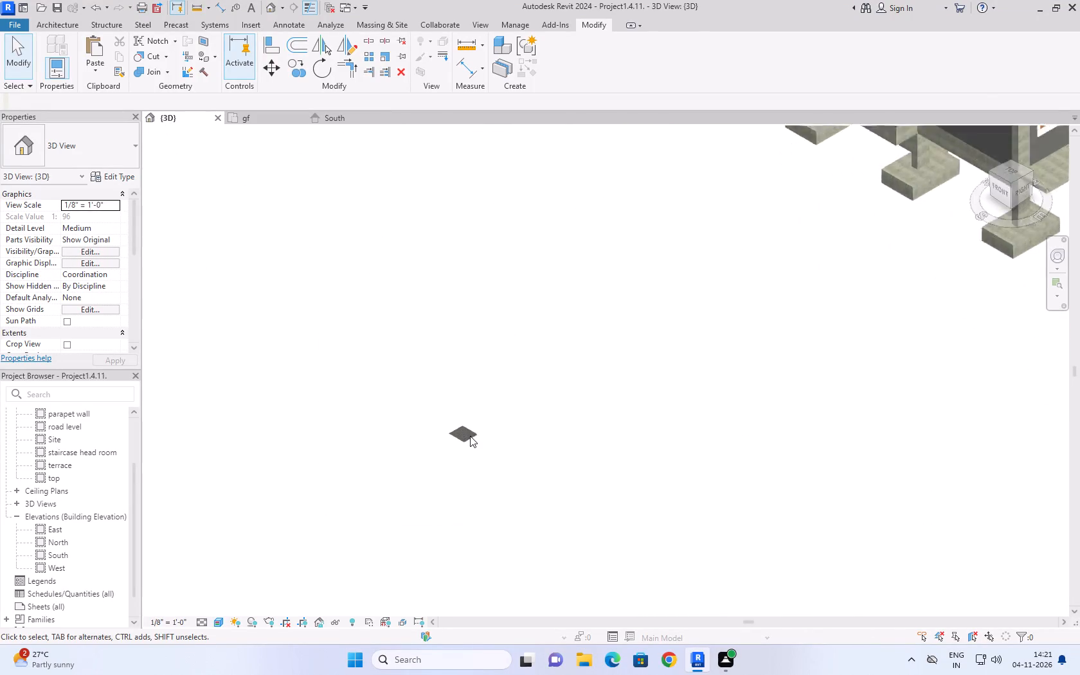
scroll(470, 436, up, 11)
click(458, 430)
drag(472, 398, 422, 464)
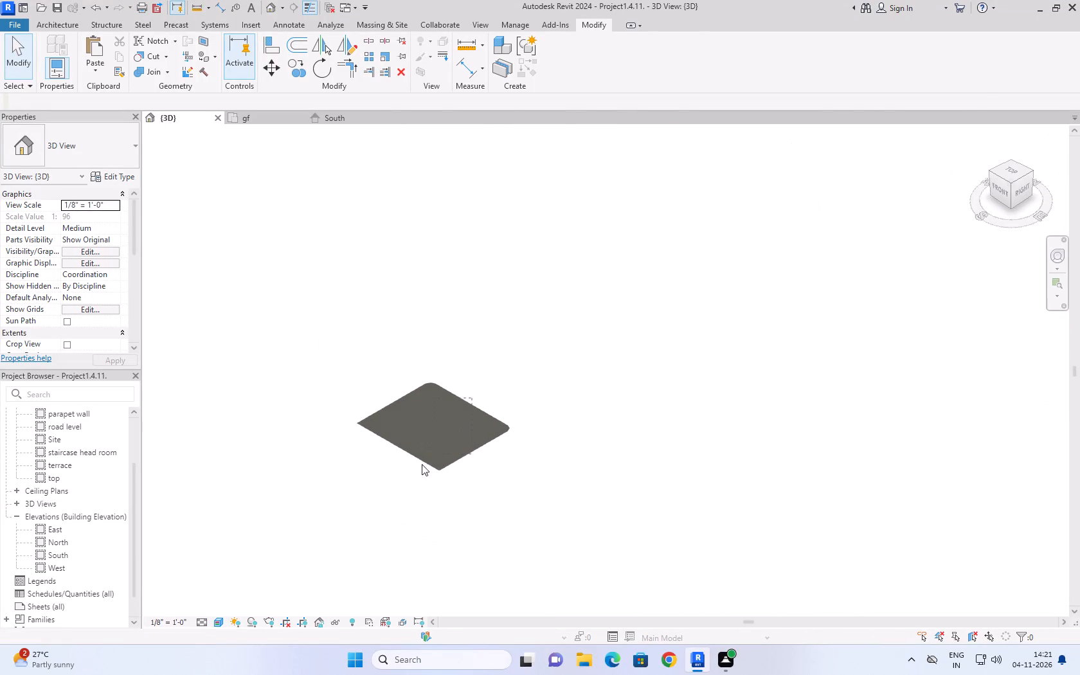
drag(422, 464, 410, 487)
In the gf plan, move the South elevation marker north, closer to the two remaining layouts.
click(248, 116)
scroll(547, 364, down, 2)
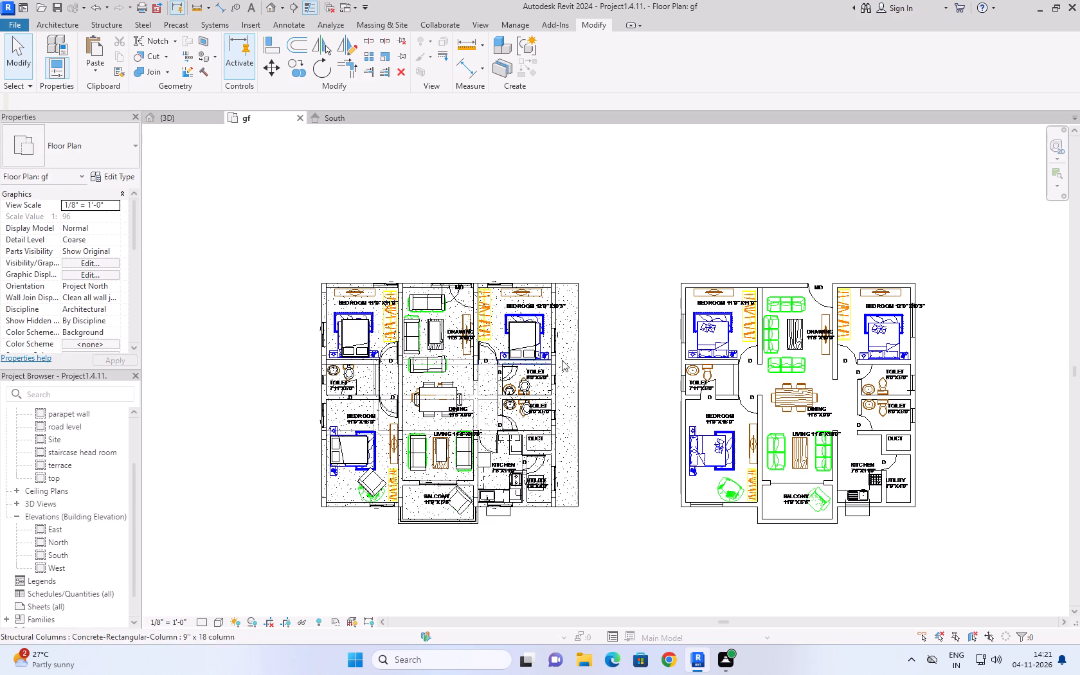
scroll(562, 360, down, 8)
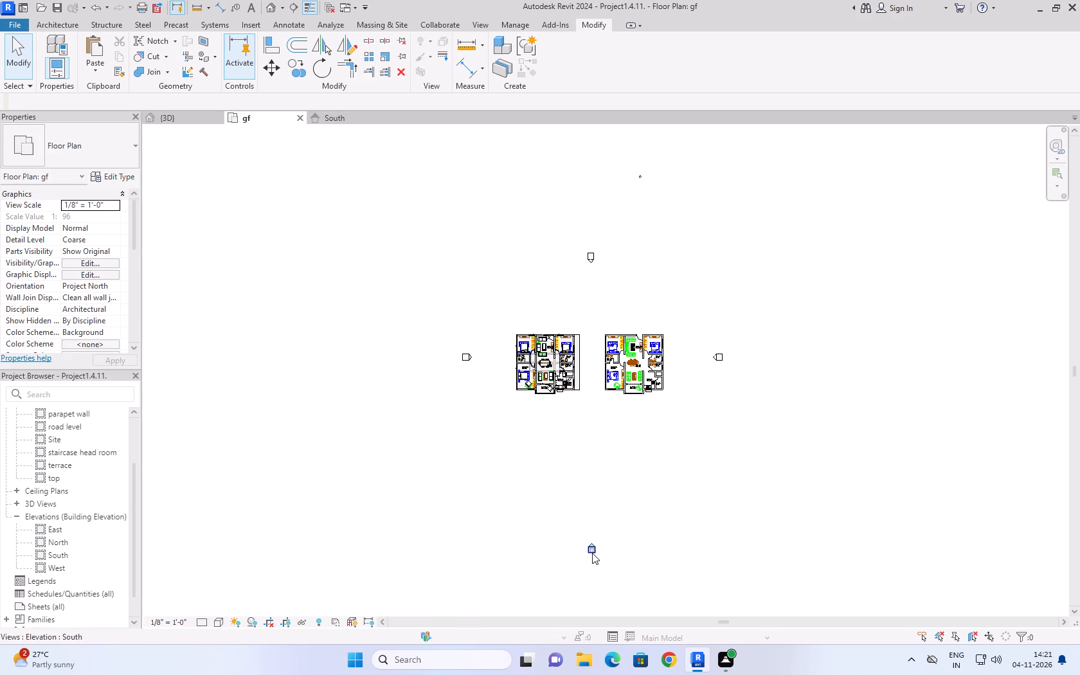
drag(577, 514, 625, 586)
drag(593, 552, 585, 489)
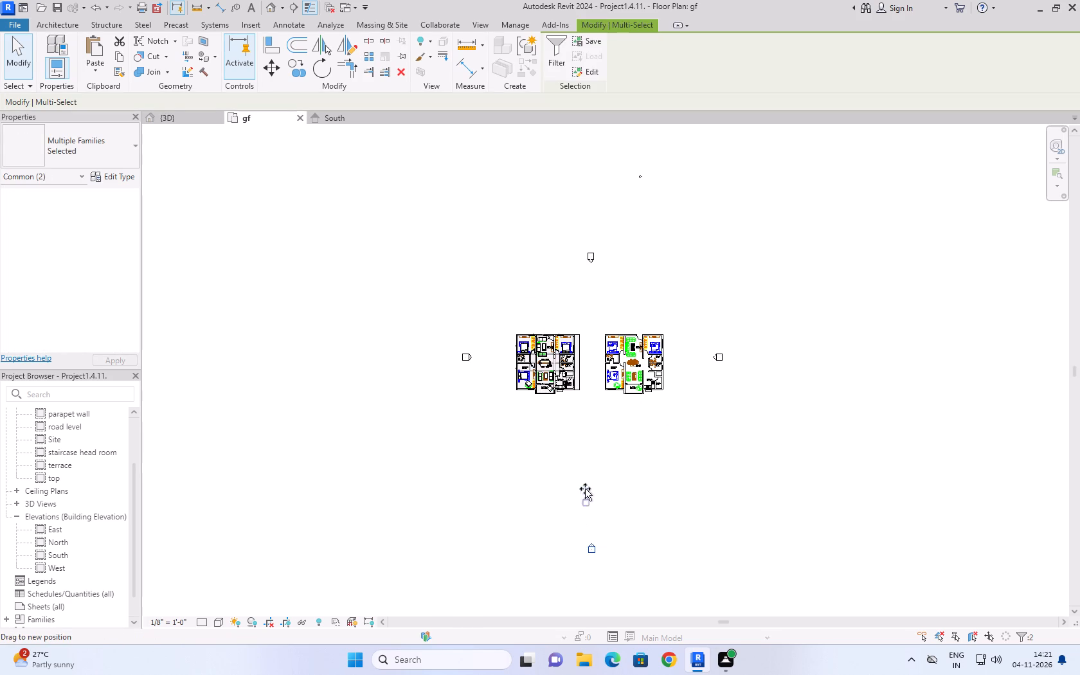
drag(585, 489, 584, 454)
click(813, 350)
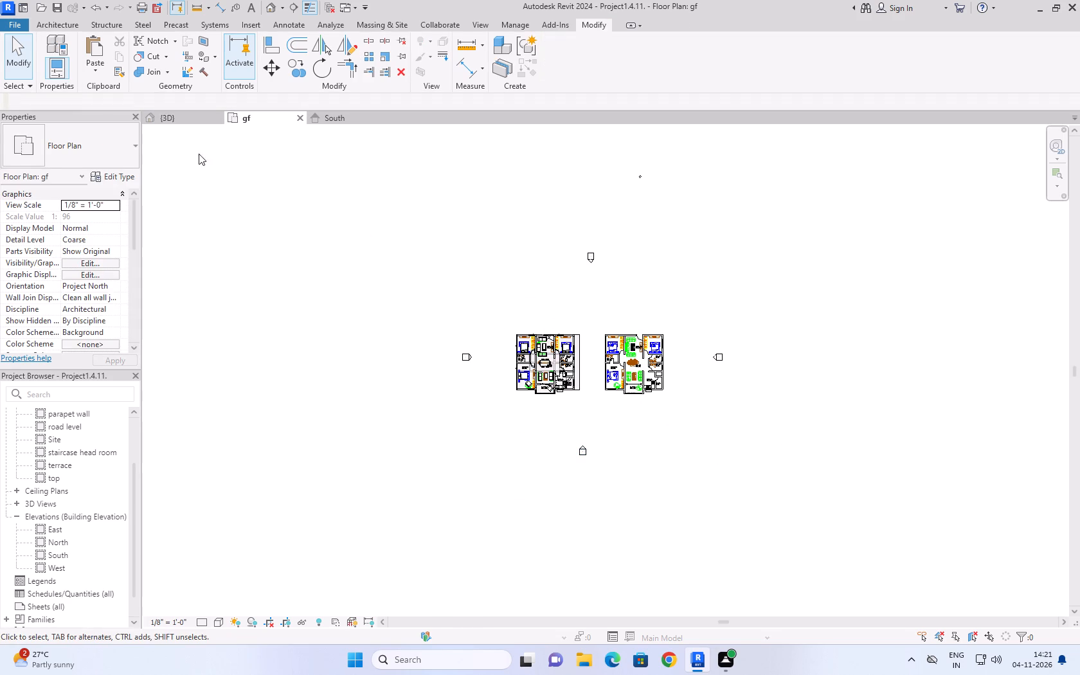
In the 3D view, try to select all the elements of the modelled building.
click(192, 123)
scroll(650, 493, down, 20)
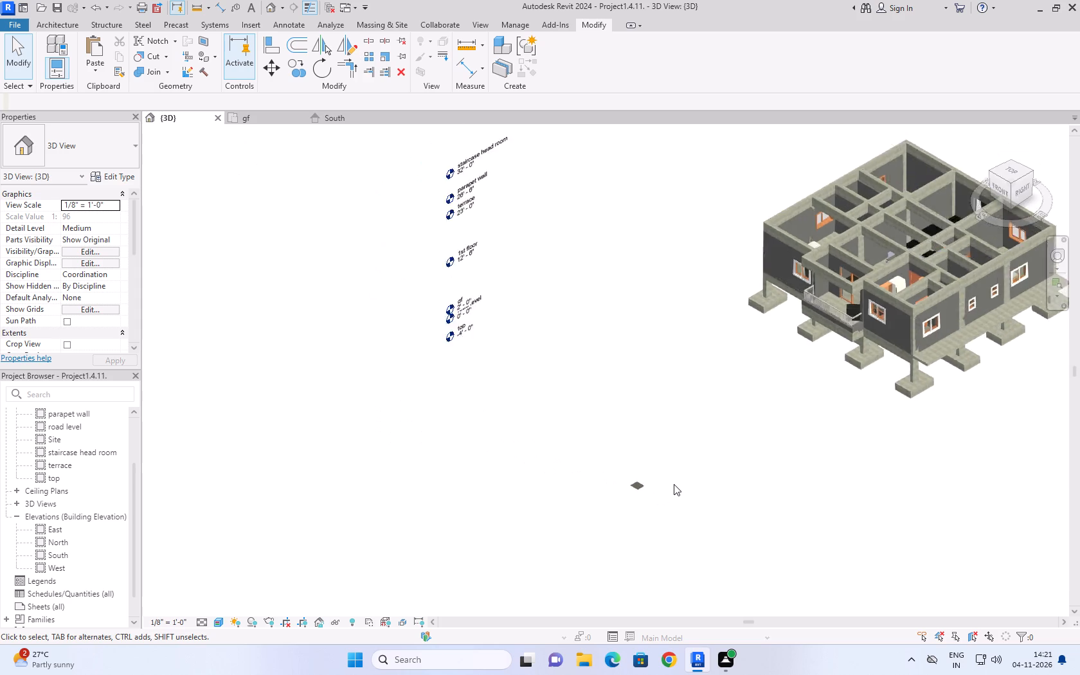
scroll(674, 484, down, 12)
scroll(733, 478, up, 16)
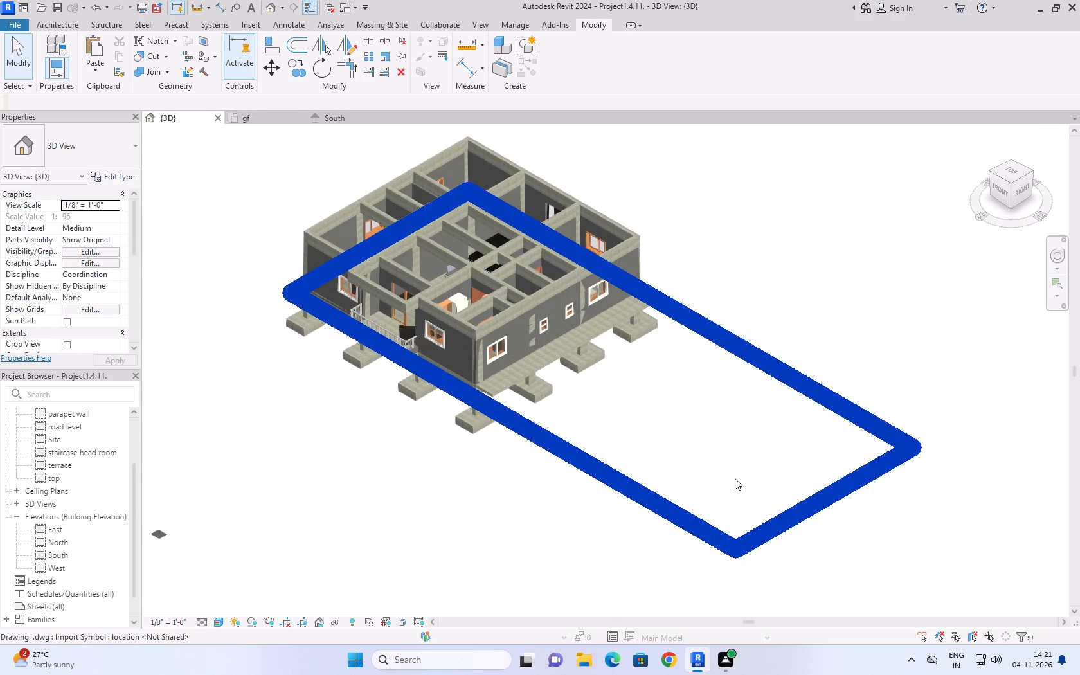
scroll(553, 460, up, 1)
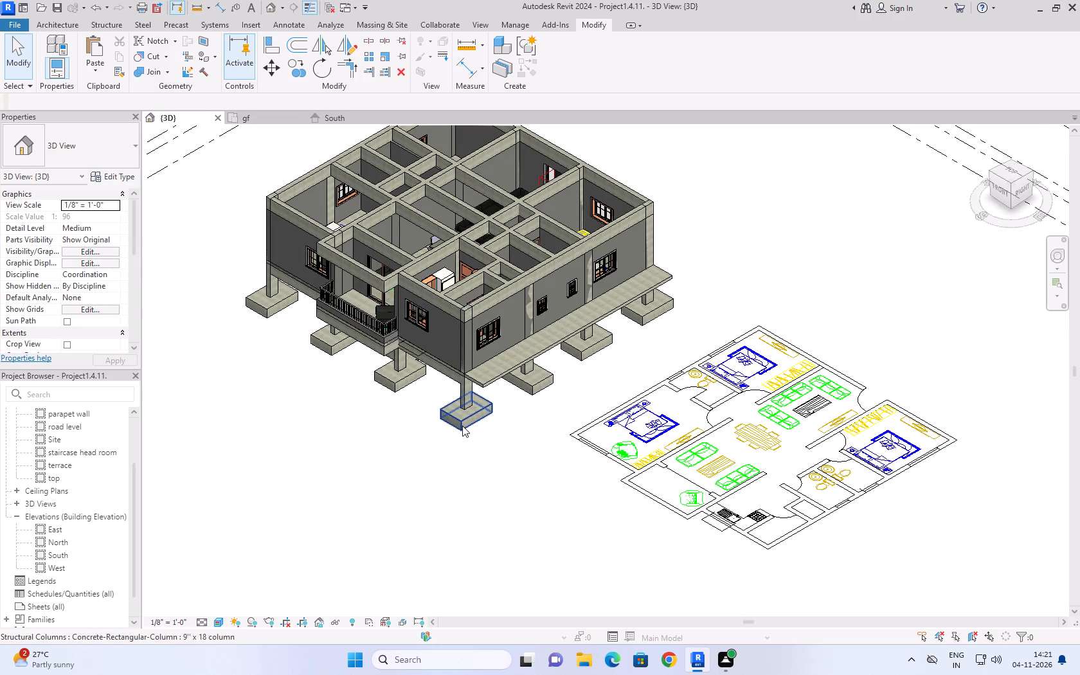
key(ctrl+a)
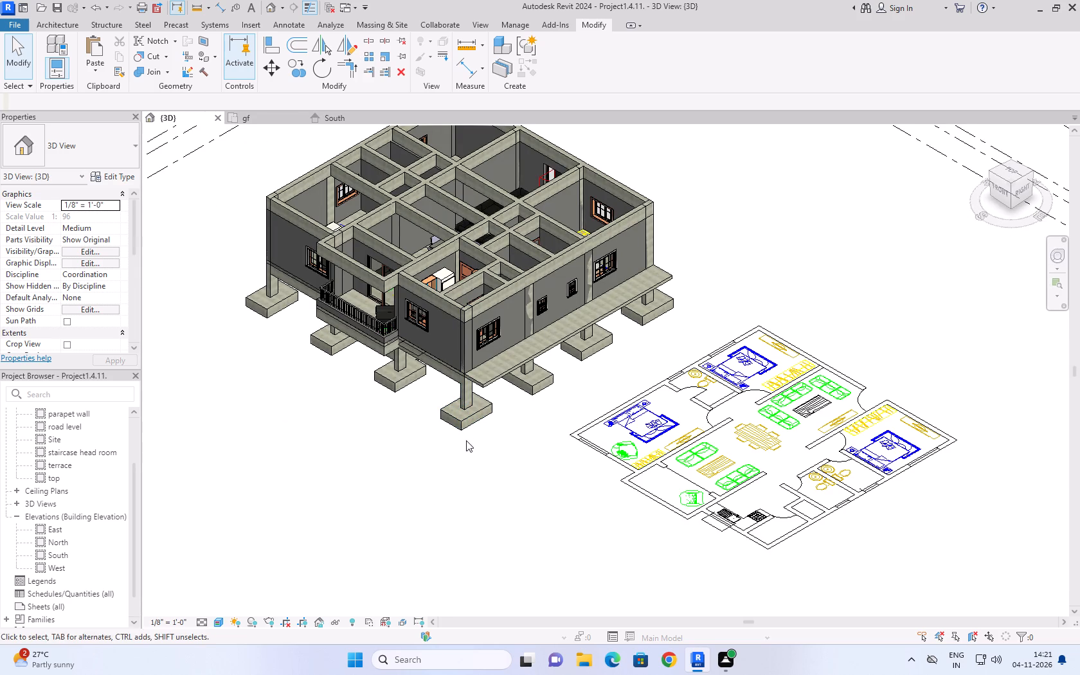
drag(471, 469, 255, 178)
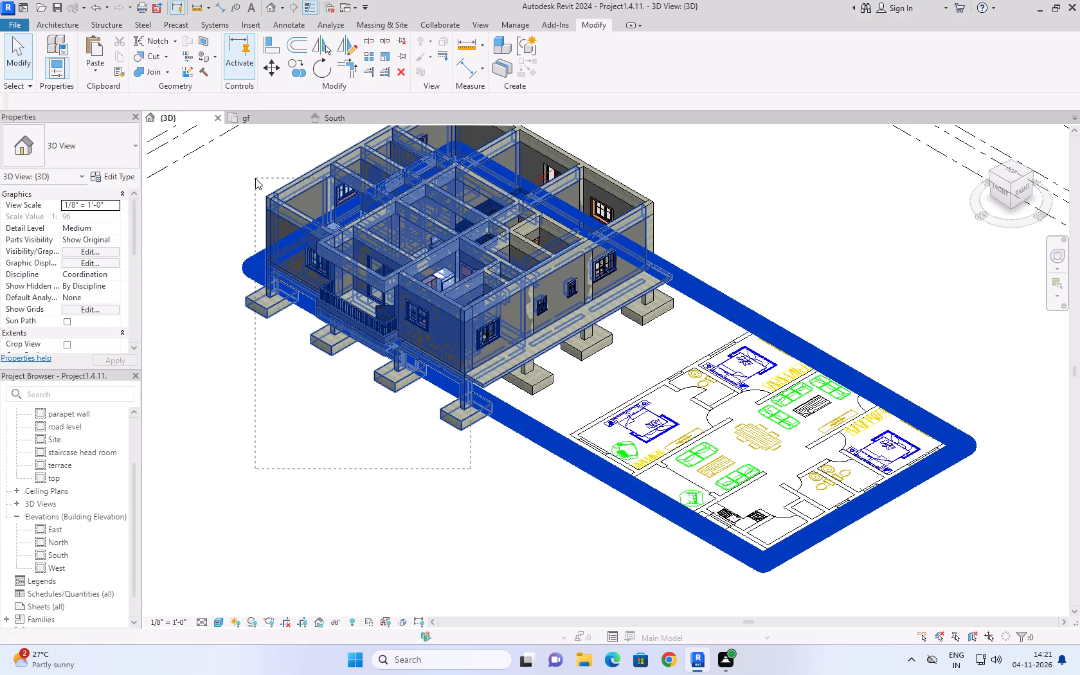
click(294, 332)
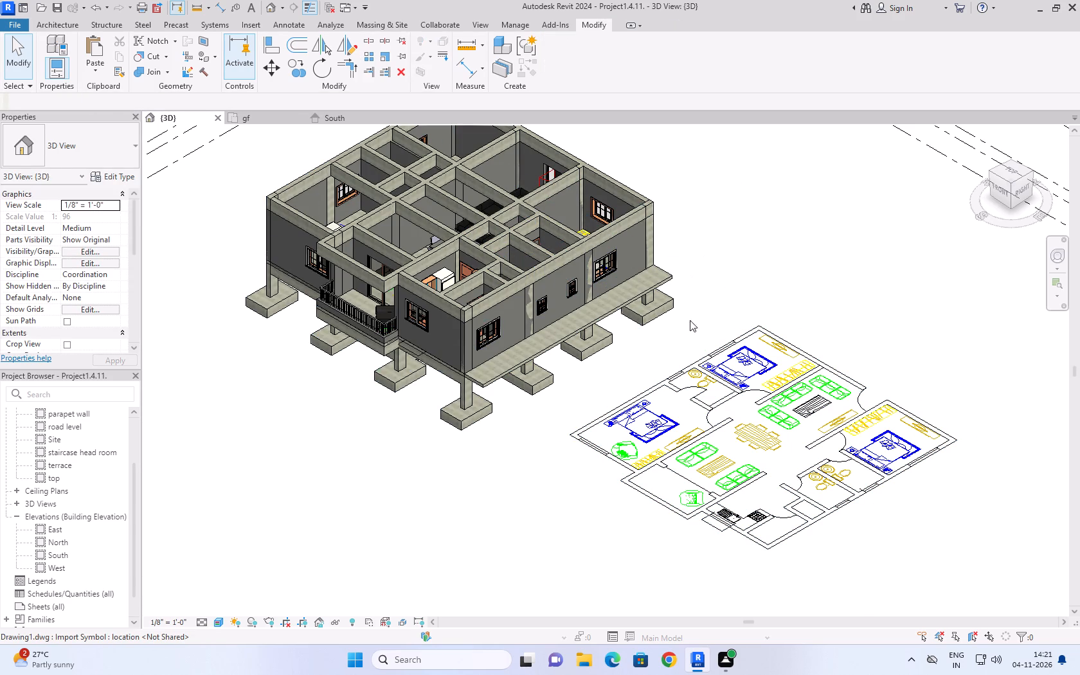
Turn the 3D view to a north-up top view showing both the modelled unit and the eastern drawn layout.
click(763, 333)
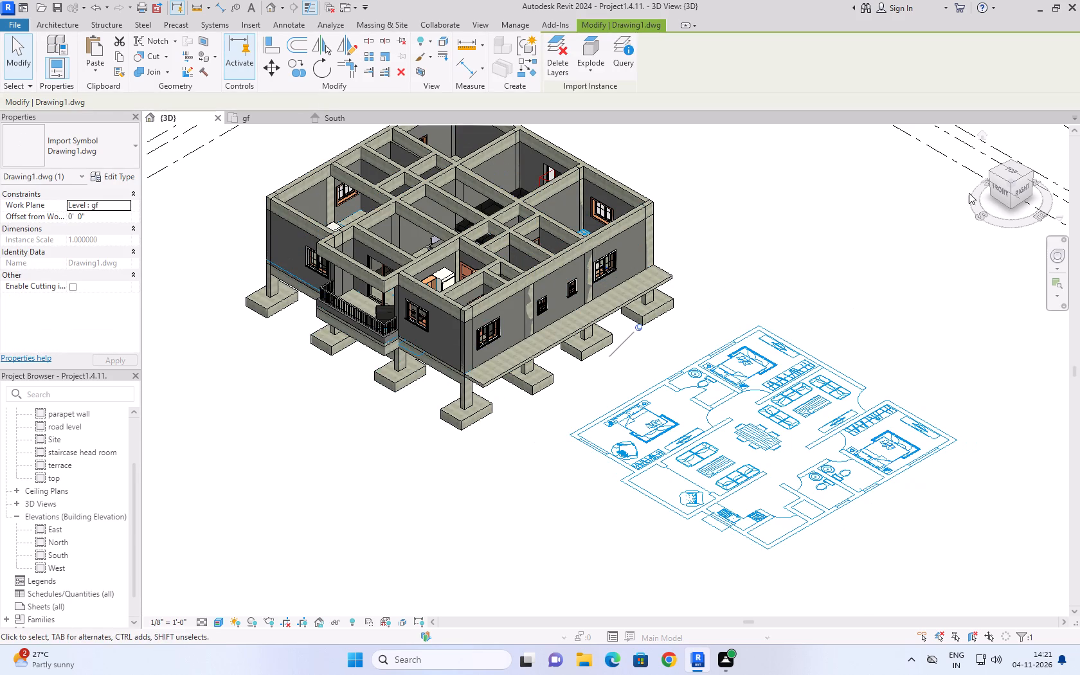
click(1015, 163)
click(1013, 169)
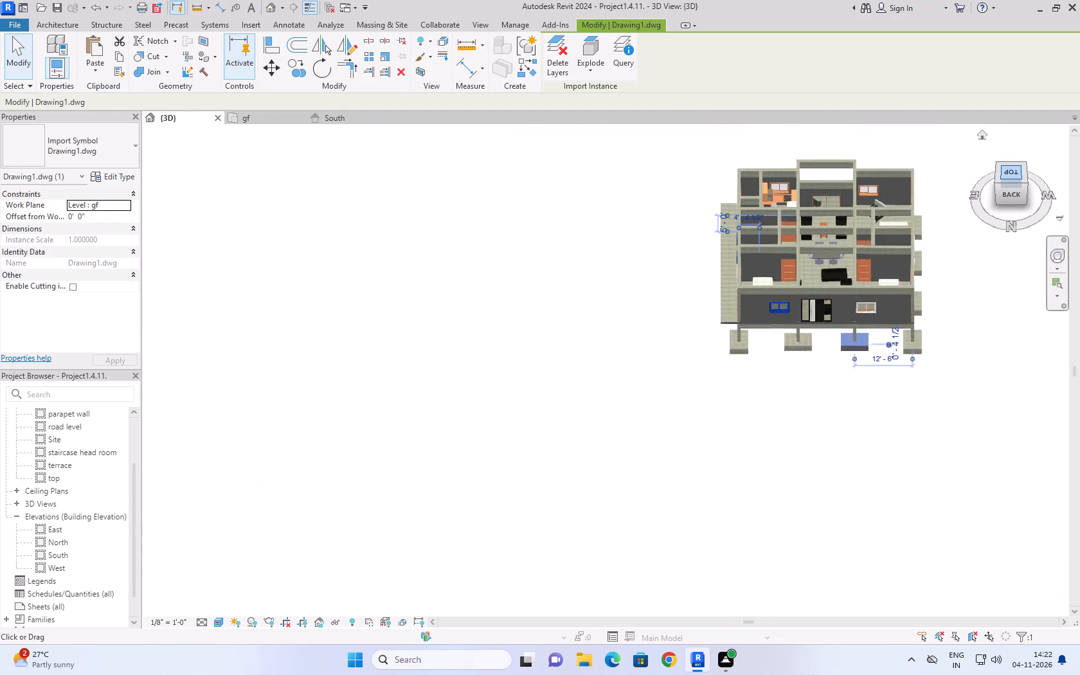
click(1013, 169)
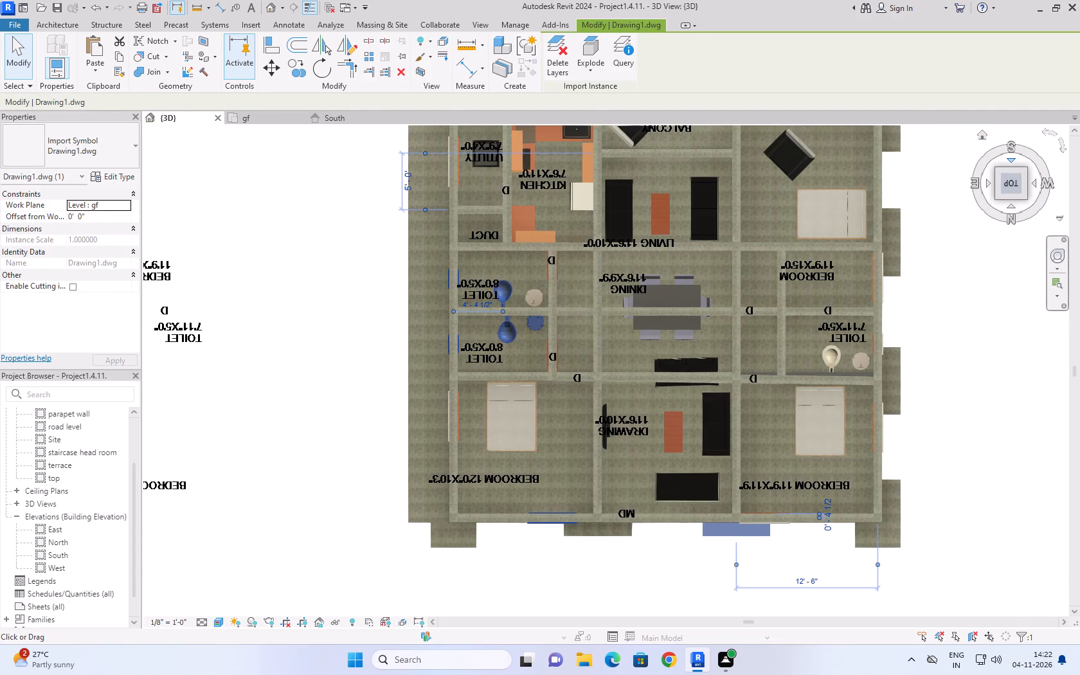
click(1014, 148)
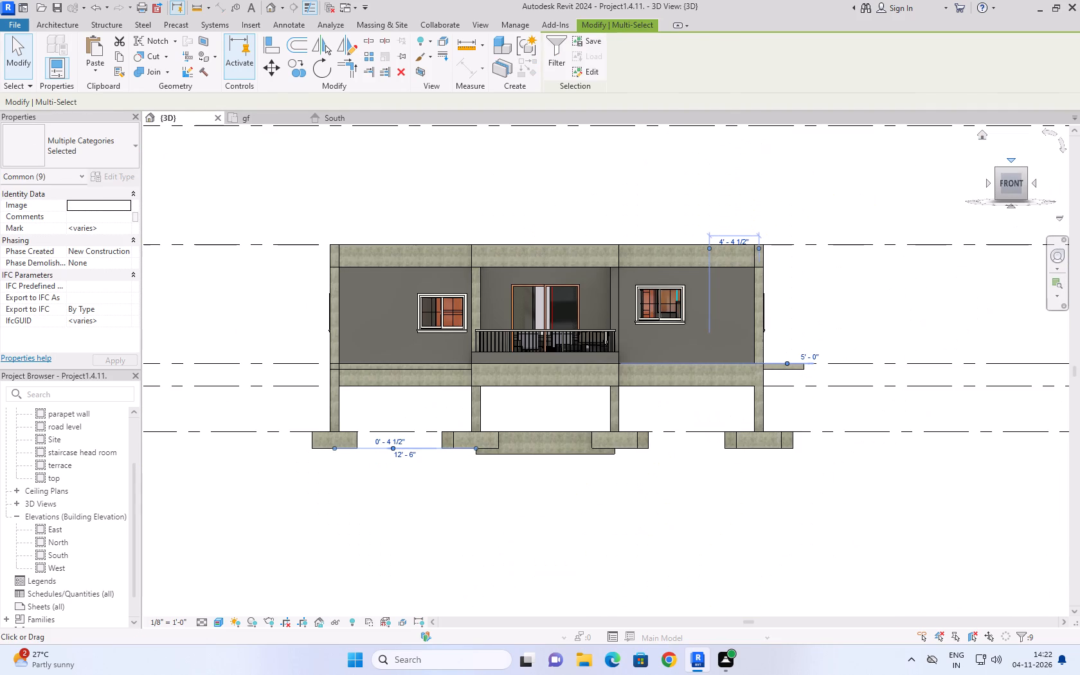
click(1010, 155)
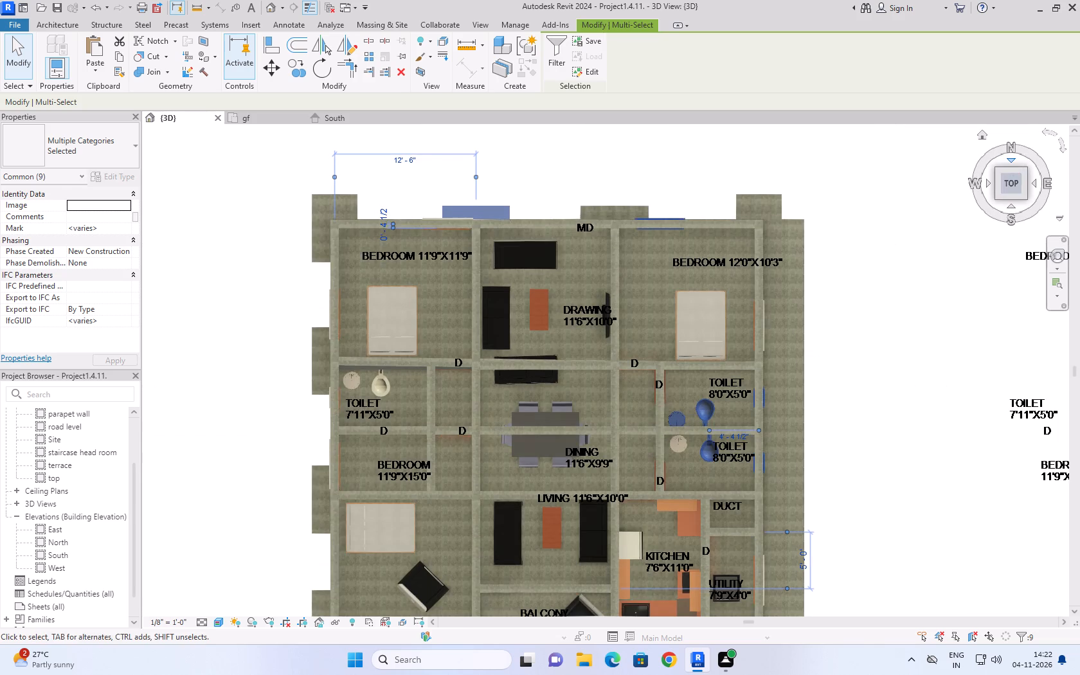
scroll(891, 279, down, 4)
scroll(928, 535, up, 3)
middle_drag(869, 389, 672, 430)
scroll(701, 386, down, 3)
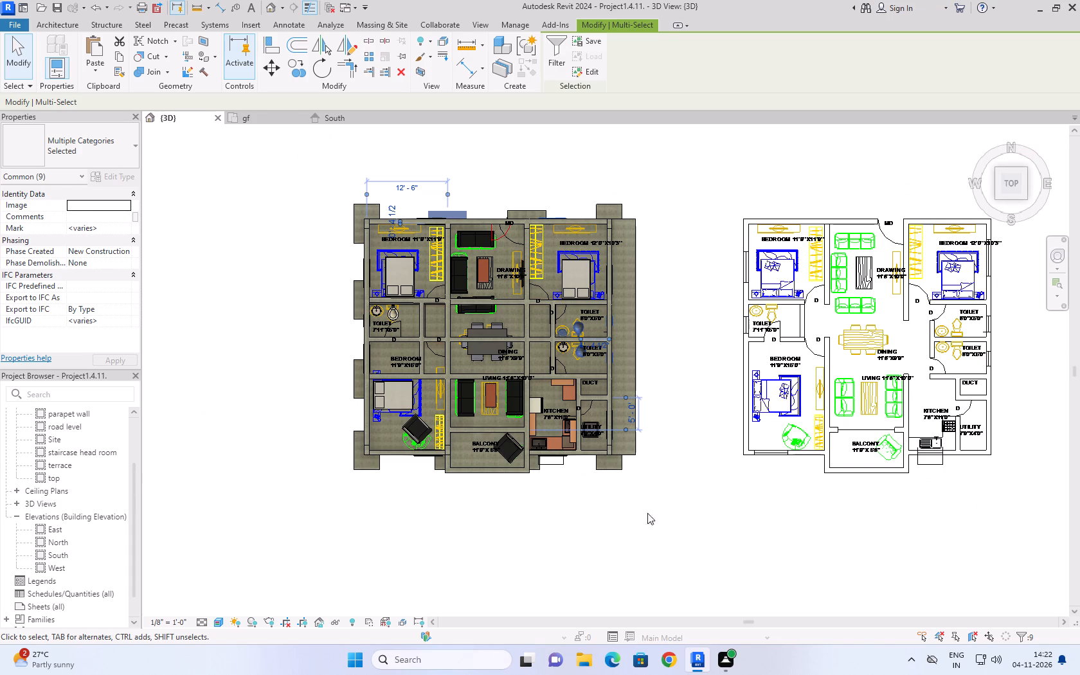
Copy the whole modelled unit from its south-west outer corner to the matching corner of the eastern drawn layout.
drag(325, 134, 708, 544)
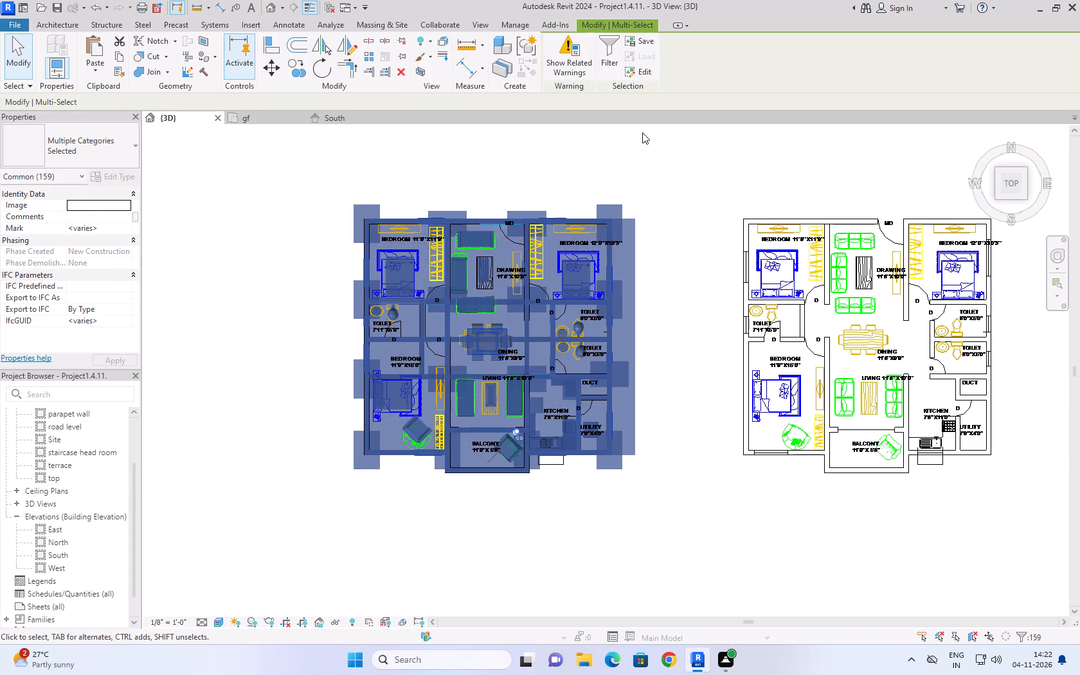
click(605, 70)
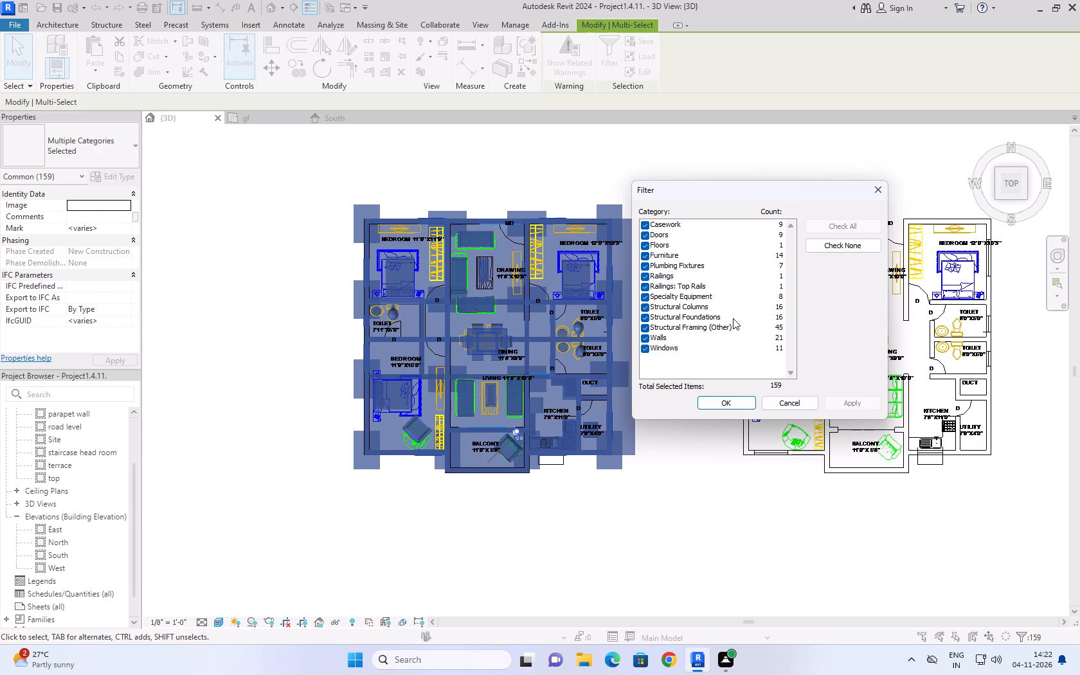
click(797, 406)
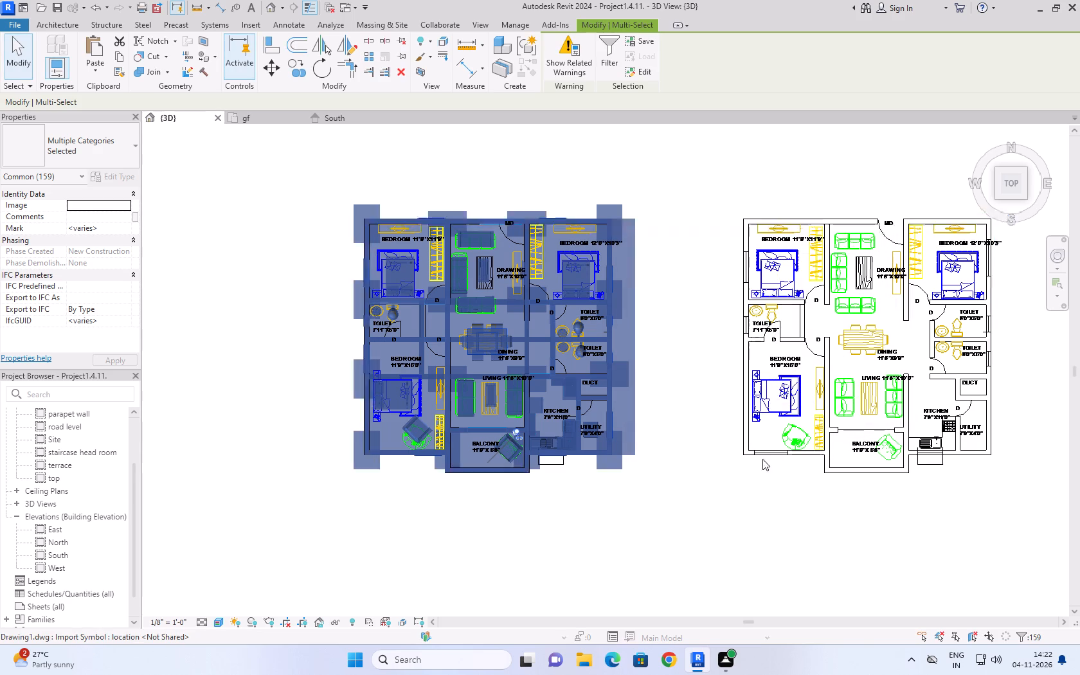
click(285, 69)
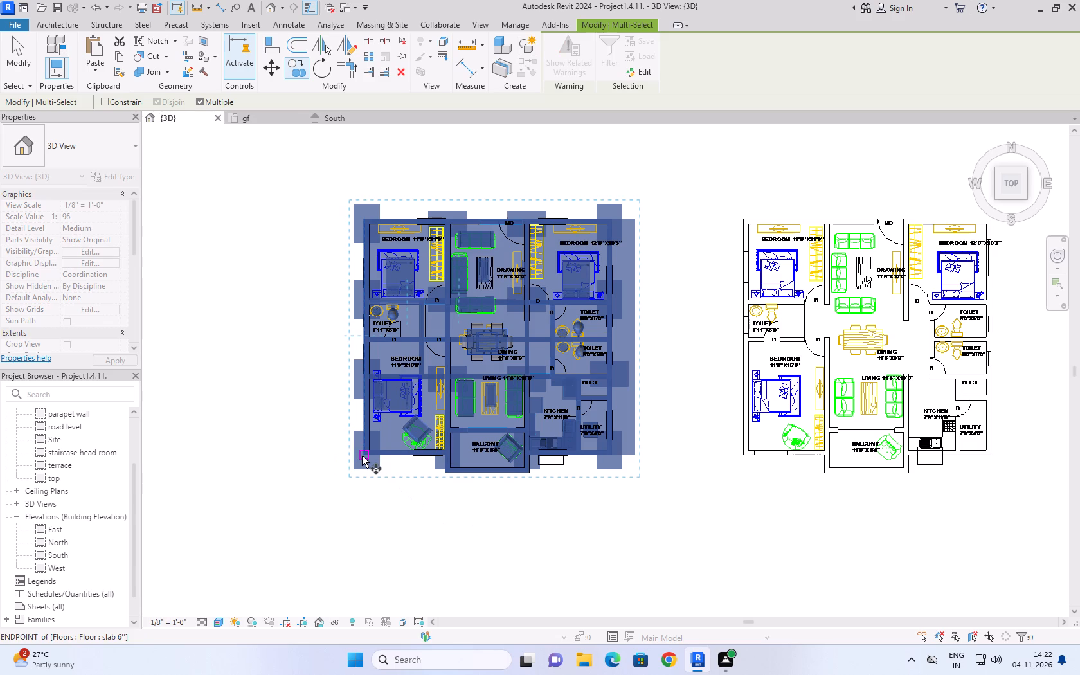
click(362, 456)
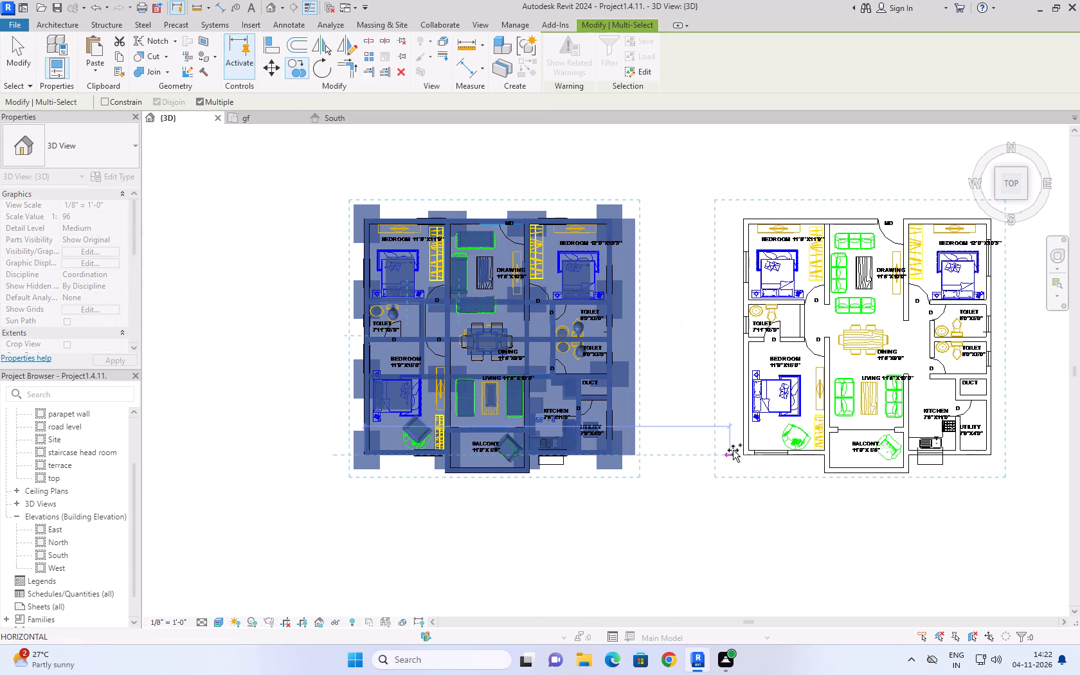
scroll(745, 456, up, 6)
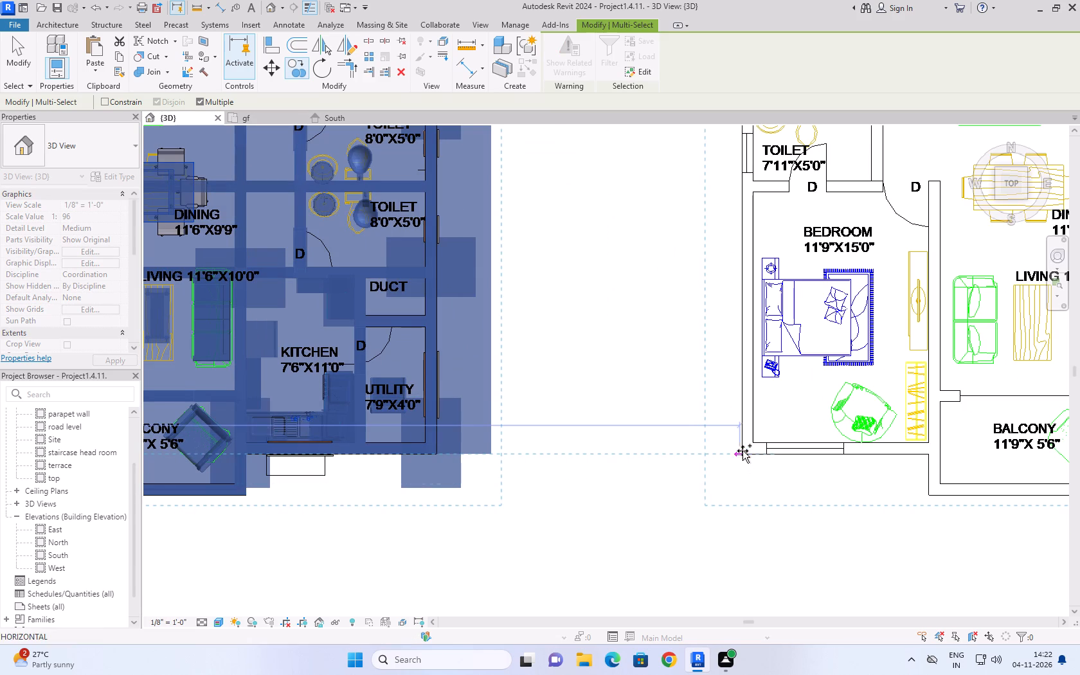
click(741, 452)
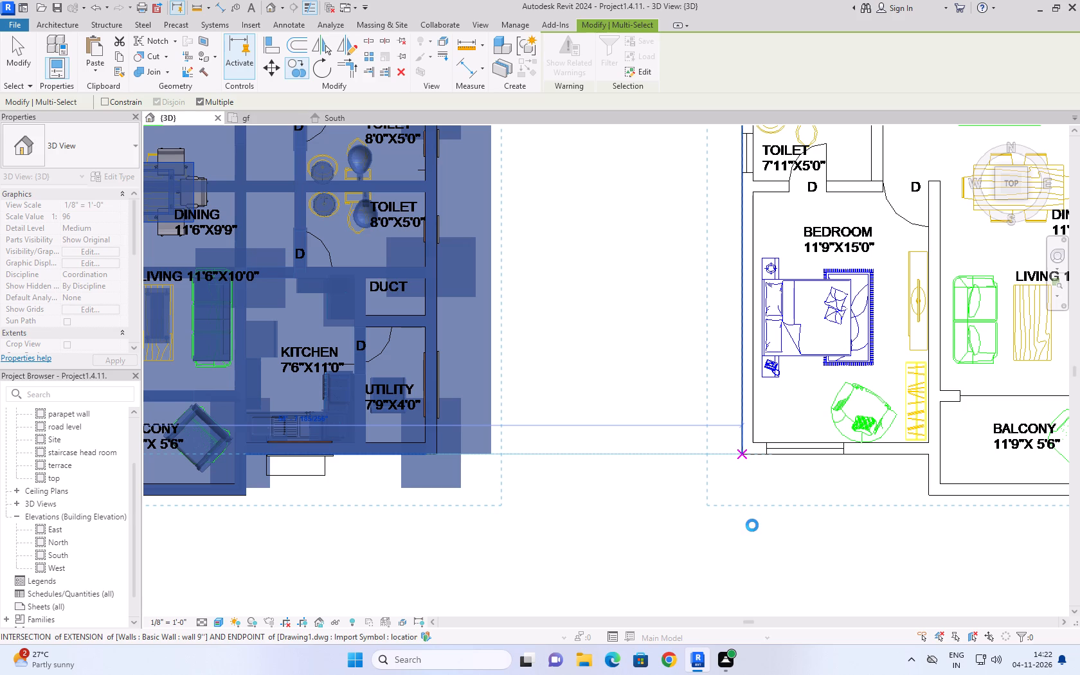
scroll(761, 526, down, 4)
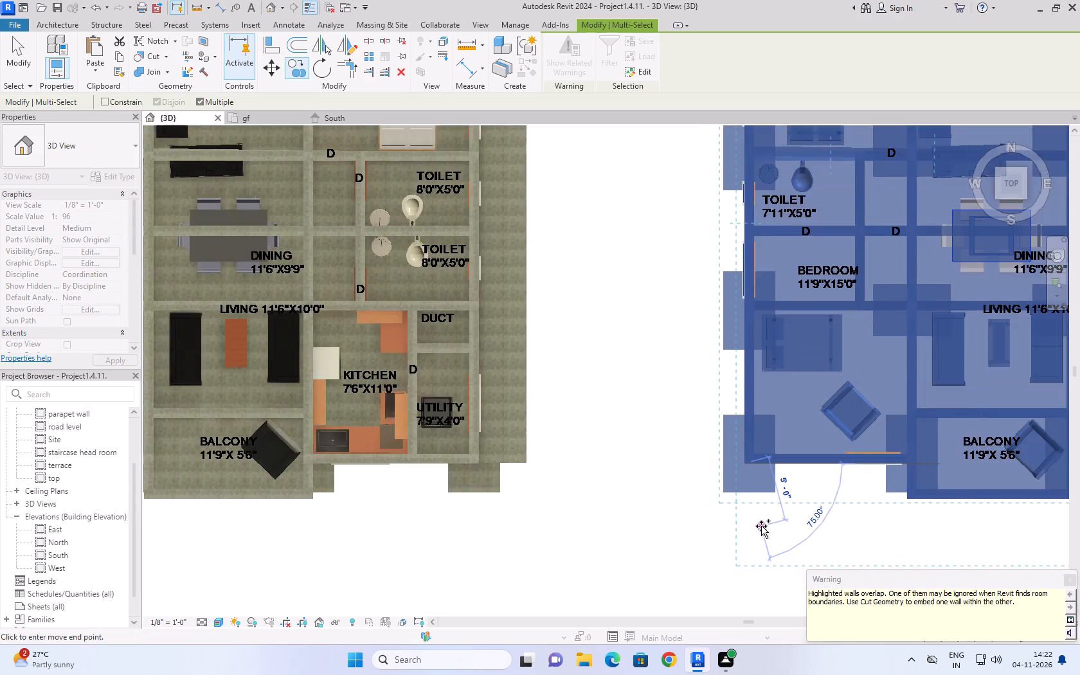
scroll(761, 526, down, 6)
Return the 3D view to its home orientation and examine the copied unit beside the original.
click(265, 113)
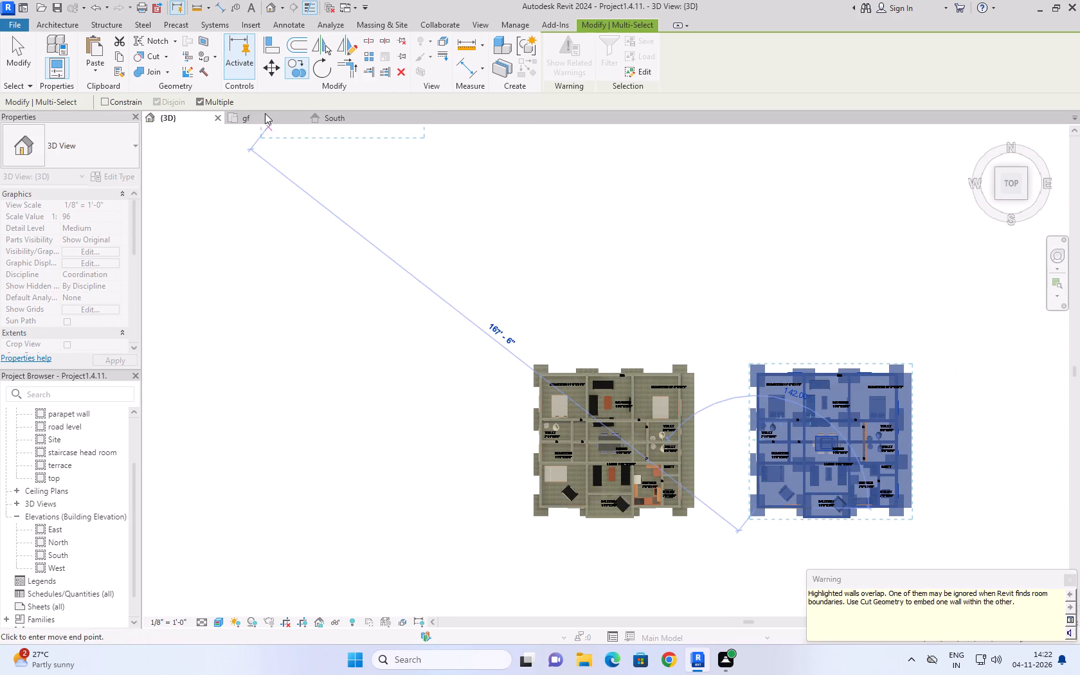
click(154, 114)
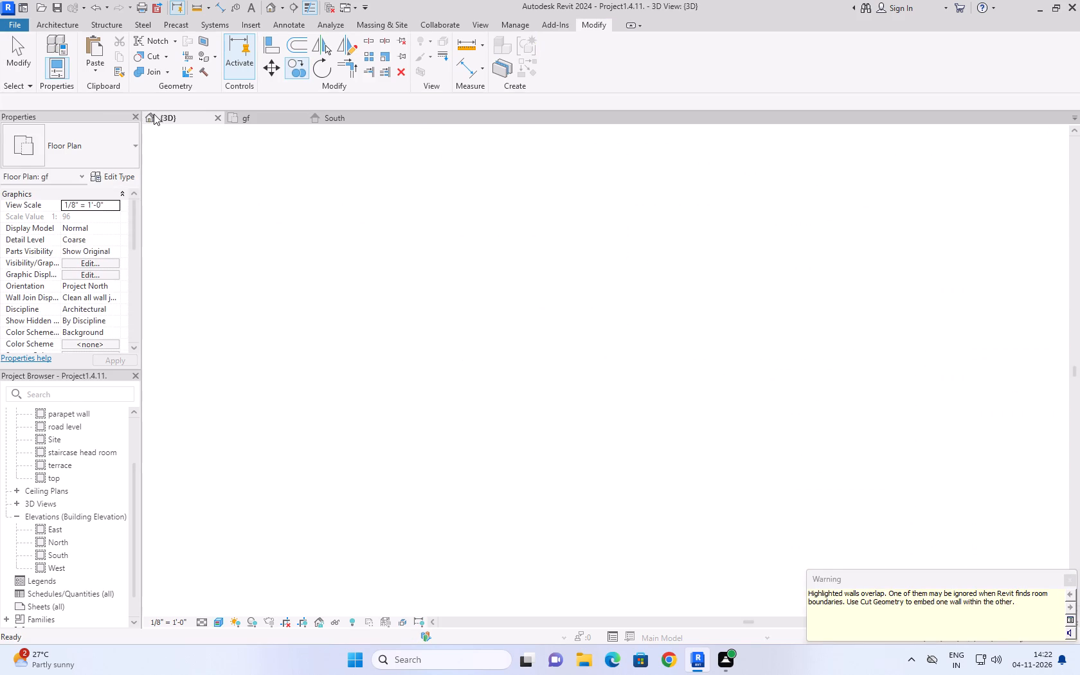
click(983, 137)
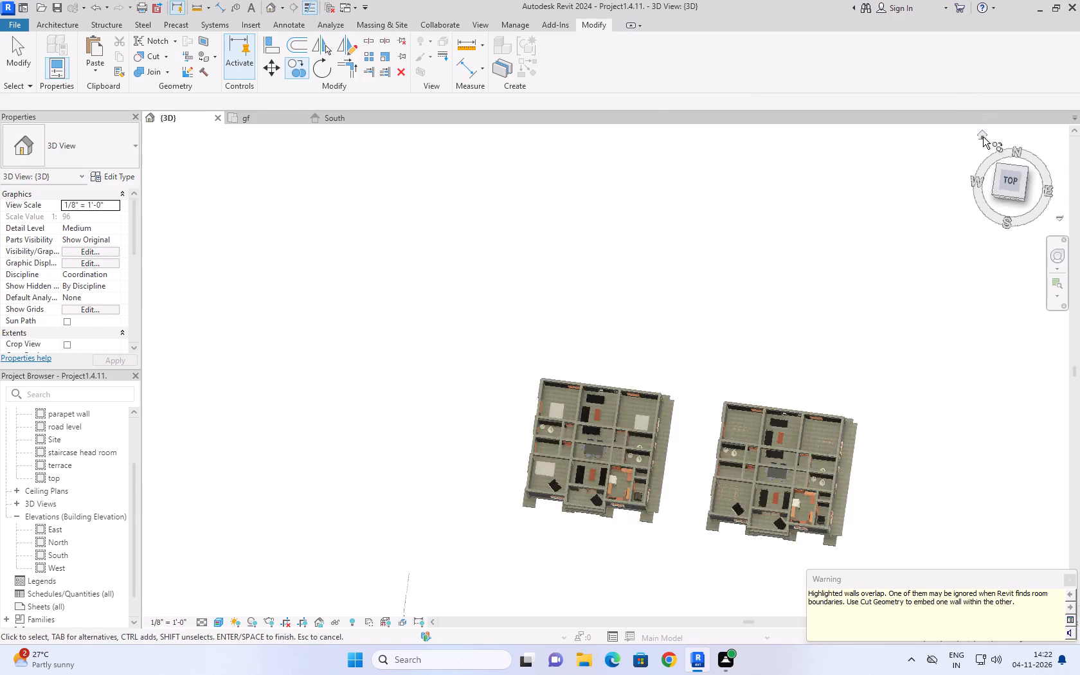
scroll(594, 517, up, 3)
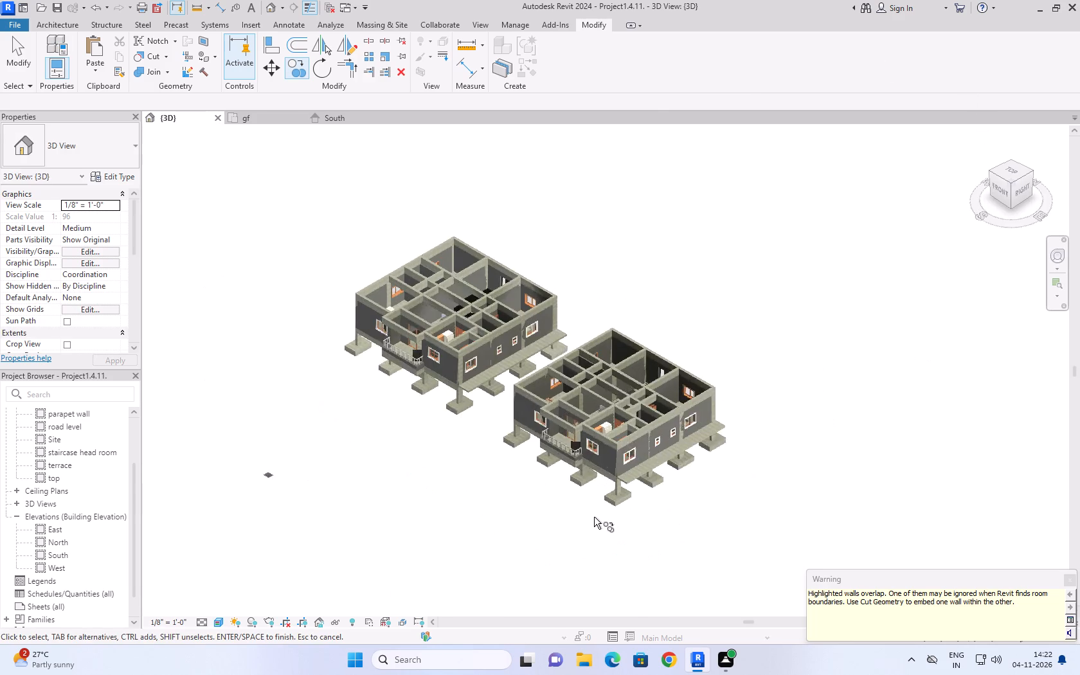
scroll(594, 517, up, 2)
scroll(361, 420, up, 1)
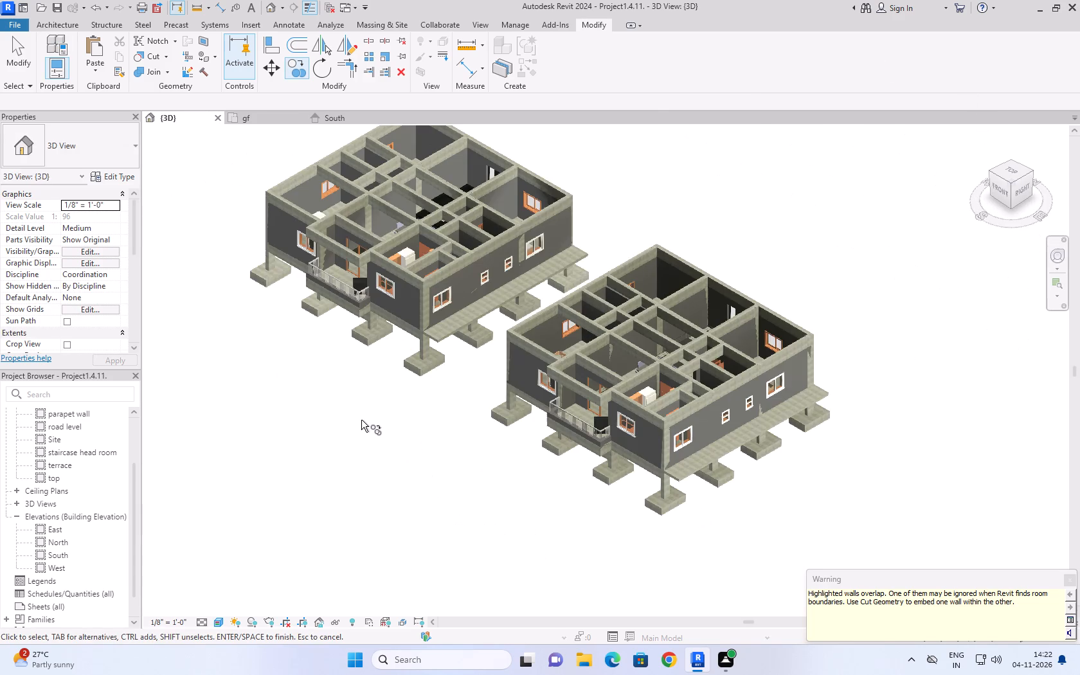
scroll(361, 420, up, 3)
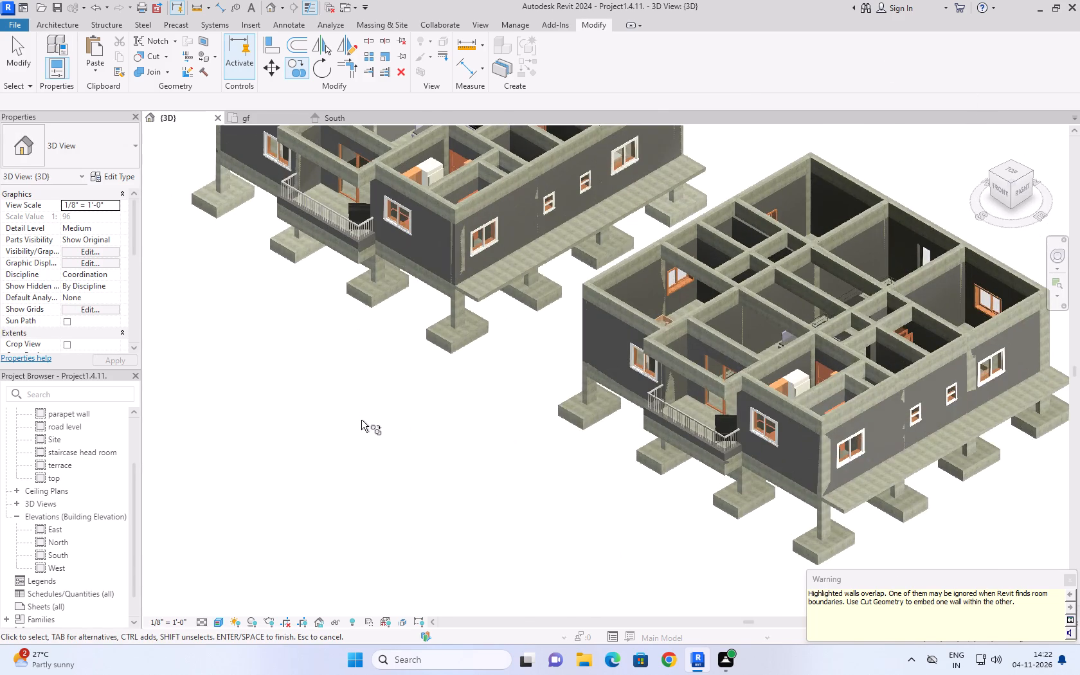
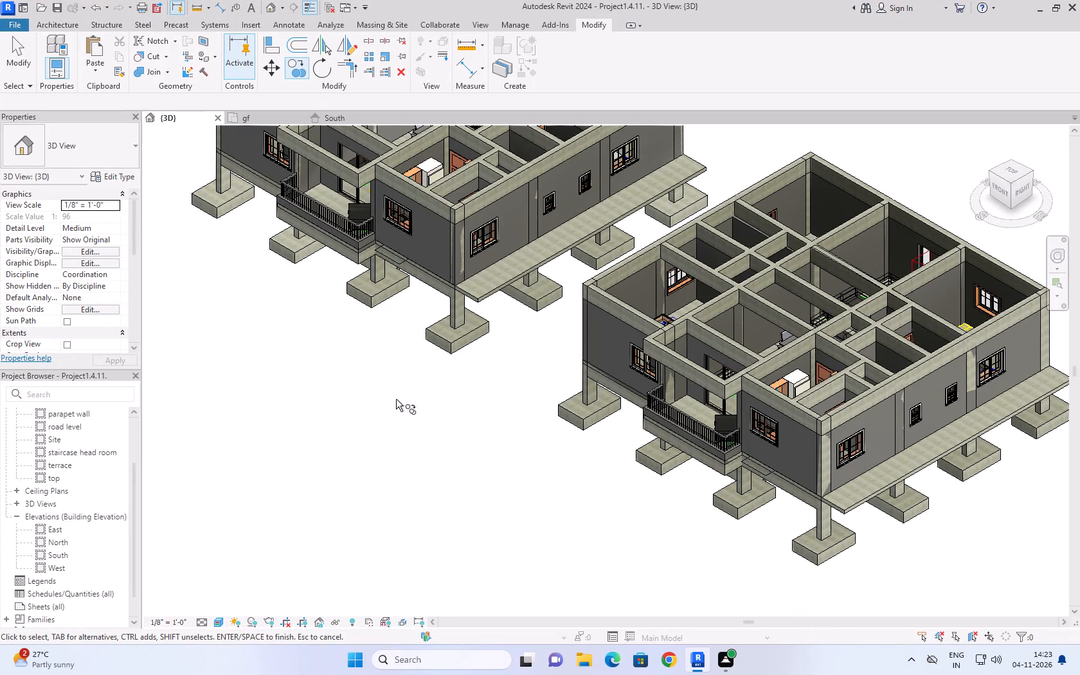
Save the project with the copied unit beside the original.
scroll(395, 399, down, 5)
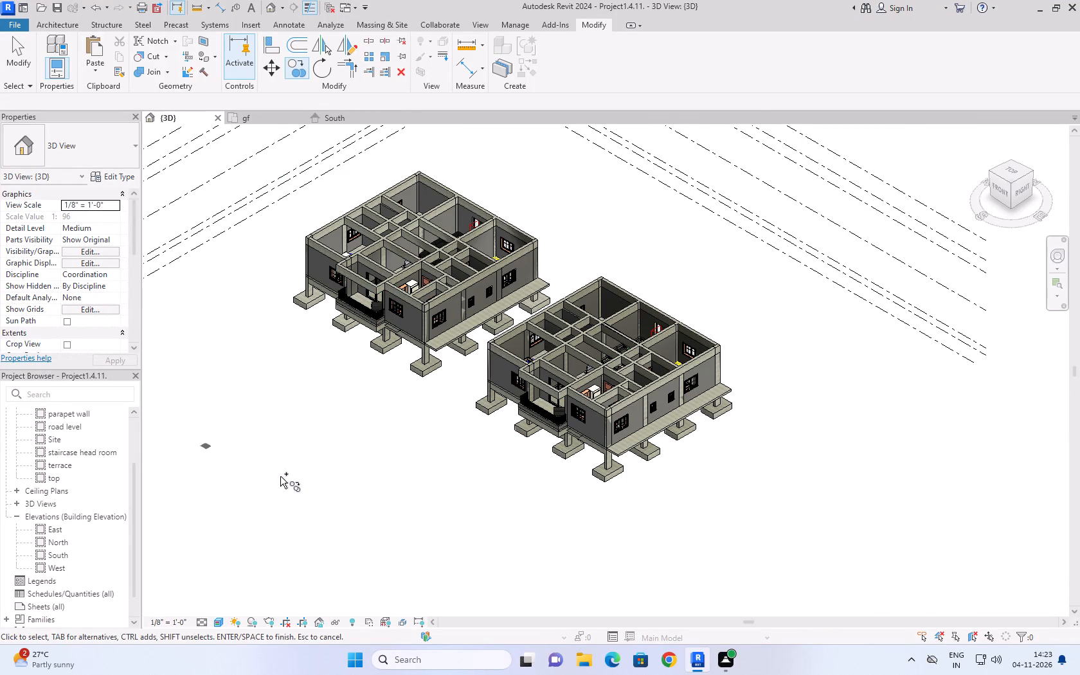
key(ctrl+s)
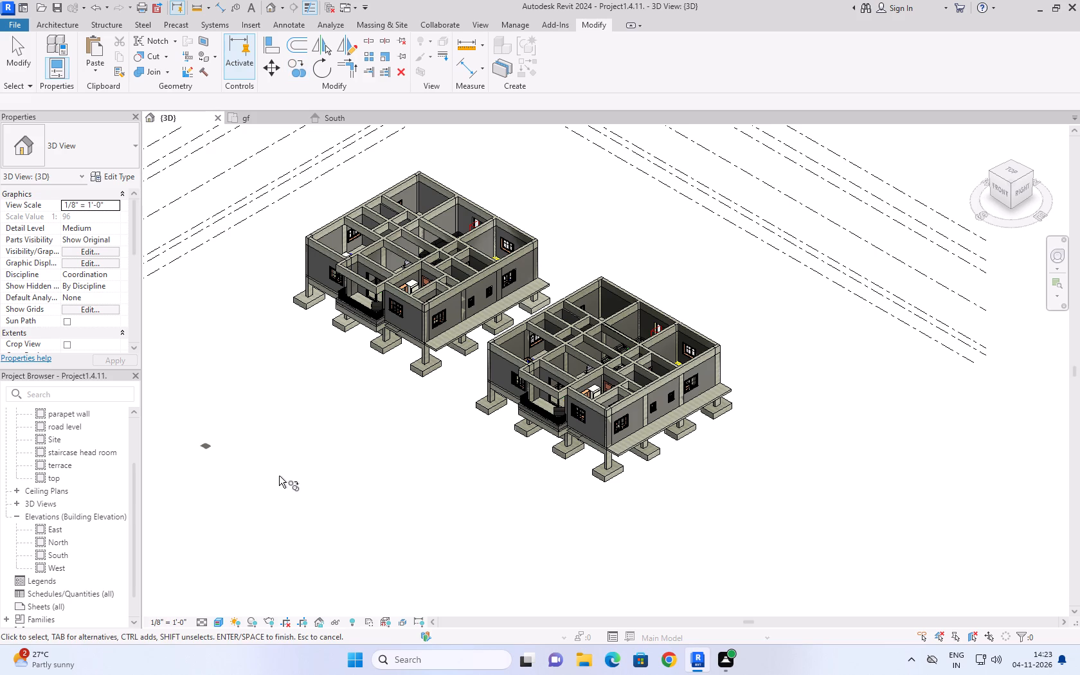
Open the gf floor plan showing both furnished units.
click(260, 123)
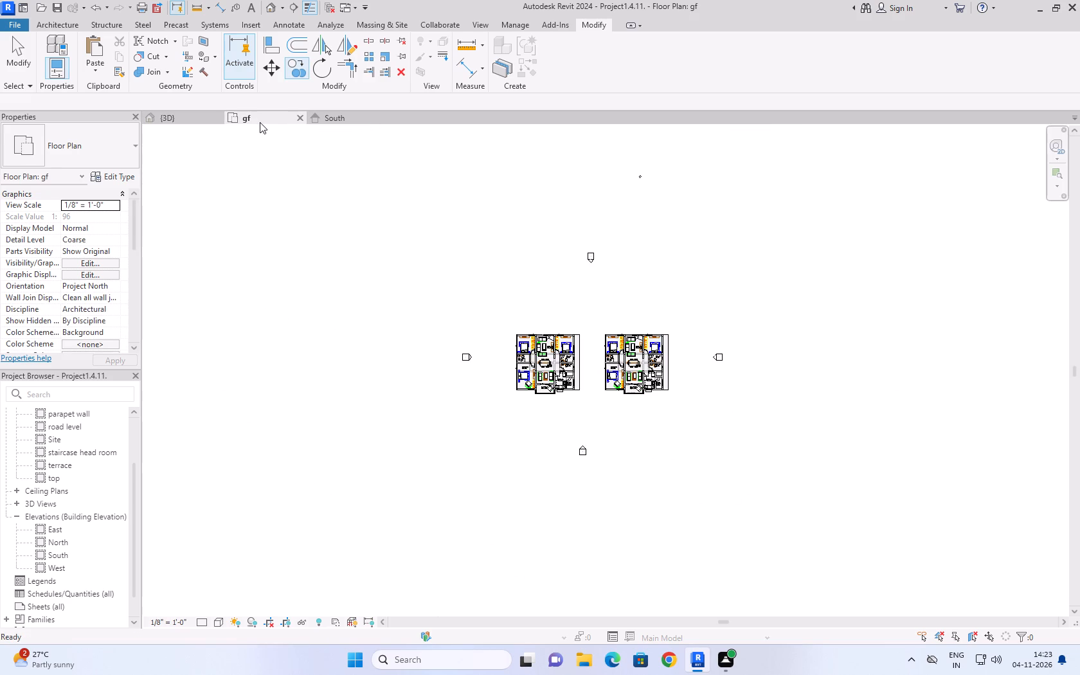
scroll(625, 371, up, 8)
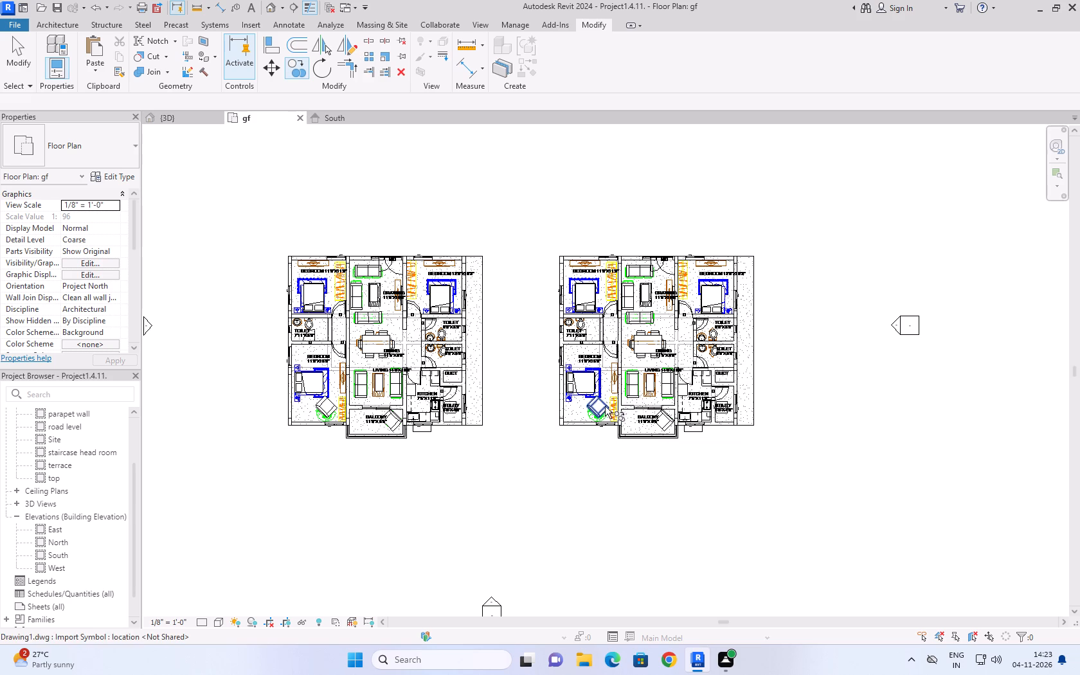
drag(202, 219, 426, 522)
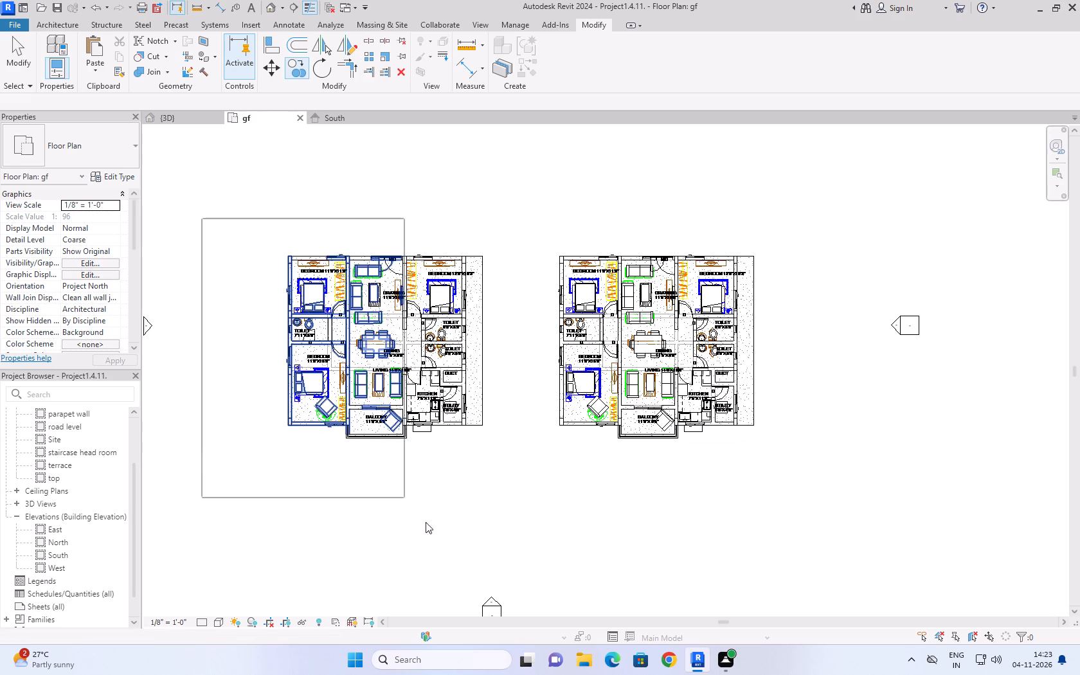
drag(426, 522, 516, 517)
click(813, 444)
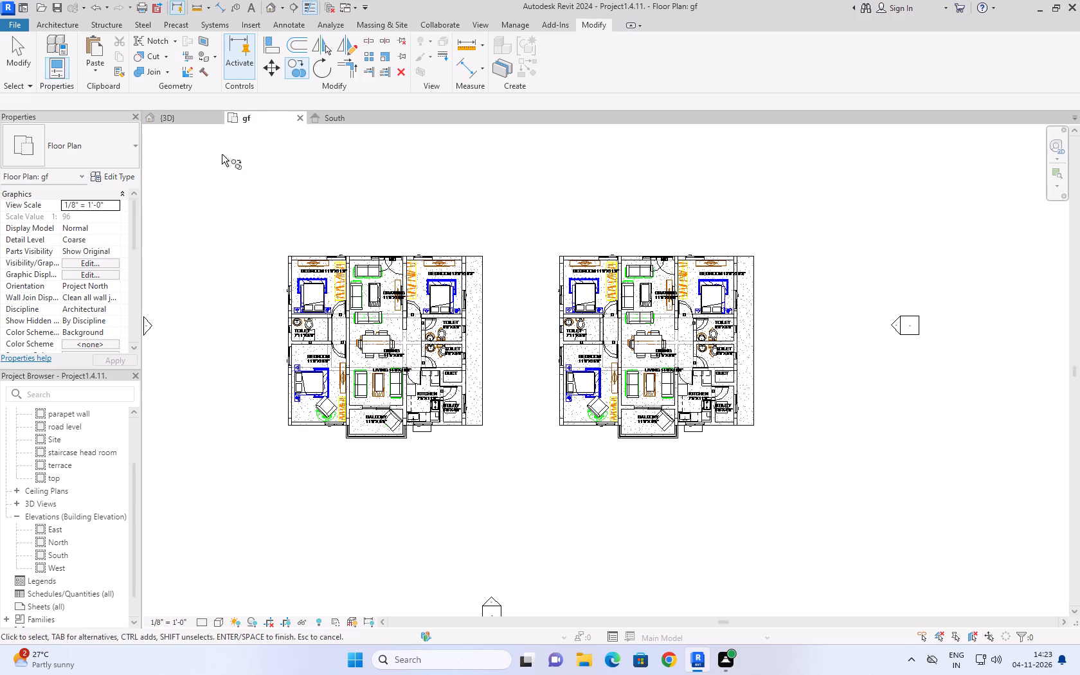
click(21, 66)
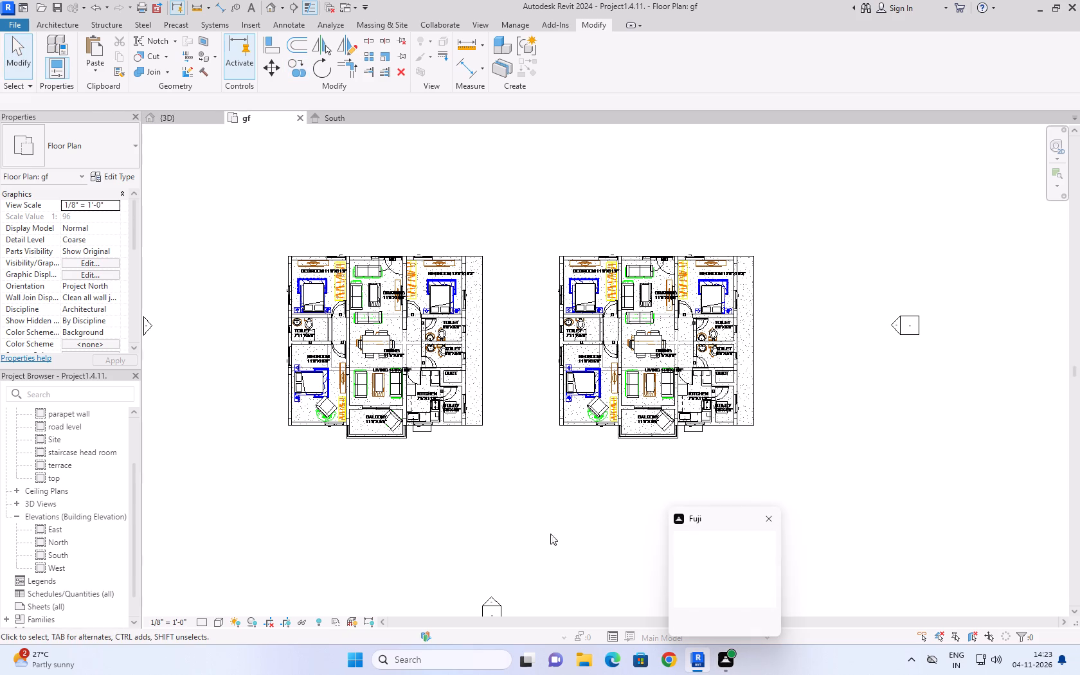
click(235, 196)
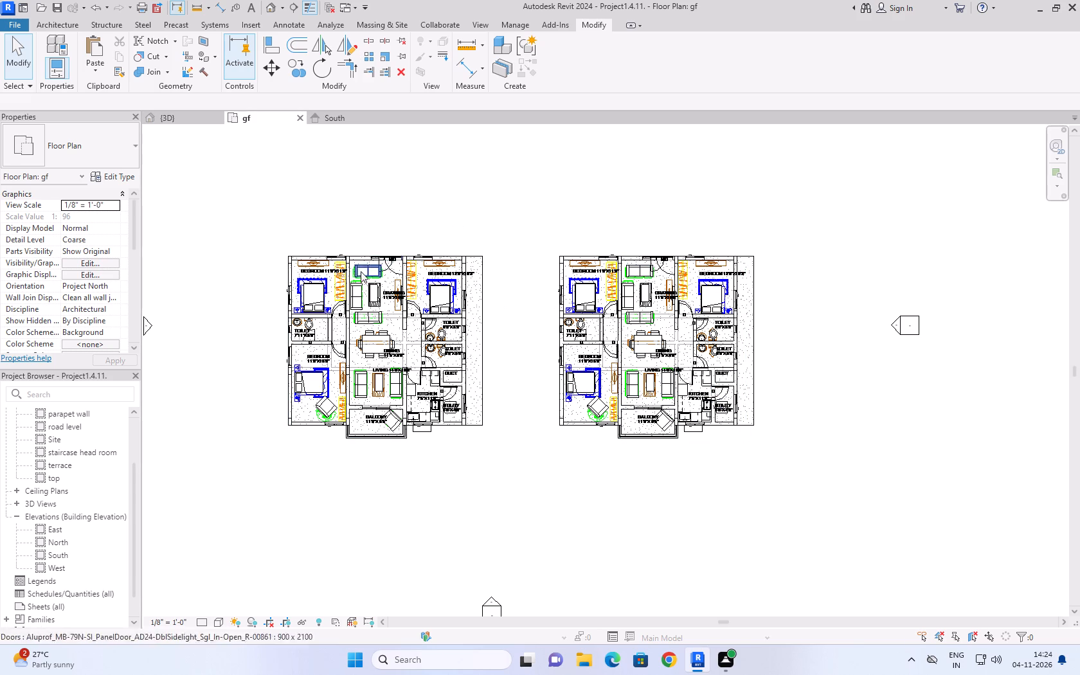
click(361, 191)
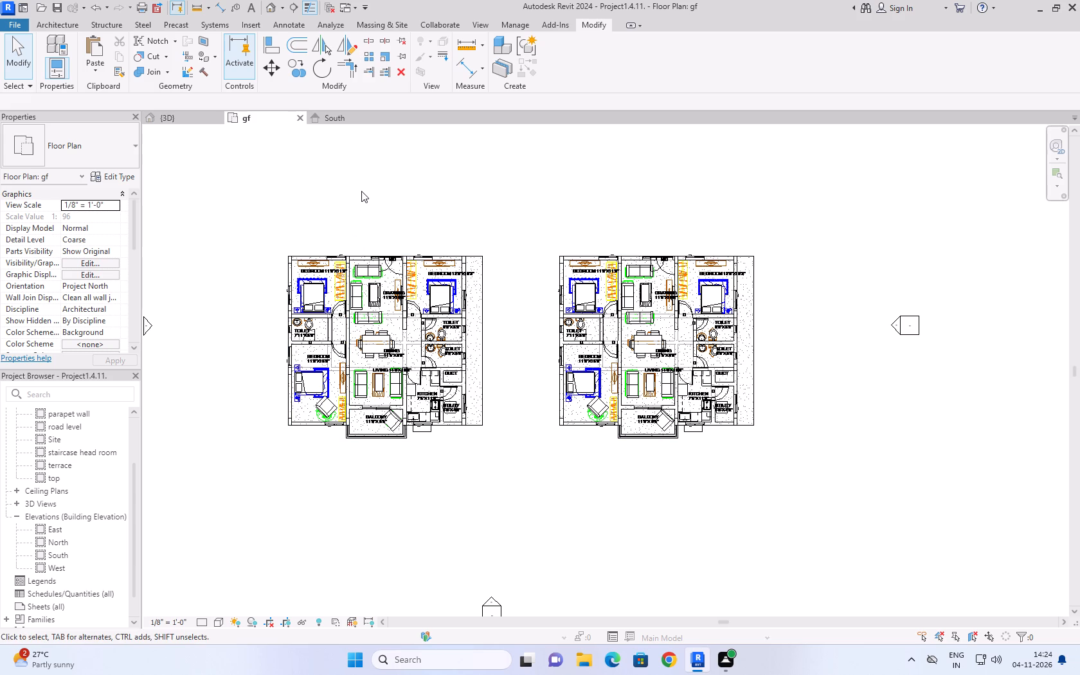
Start placing a component and open the Storage folder of the Furniture family library for loading.
scroll(298, 219, up, 2)
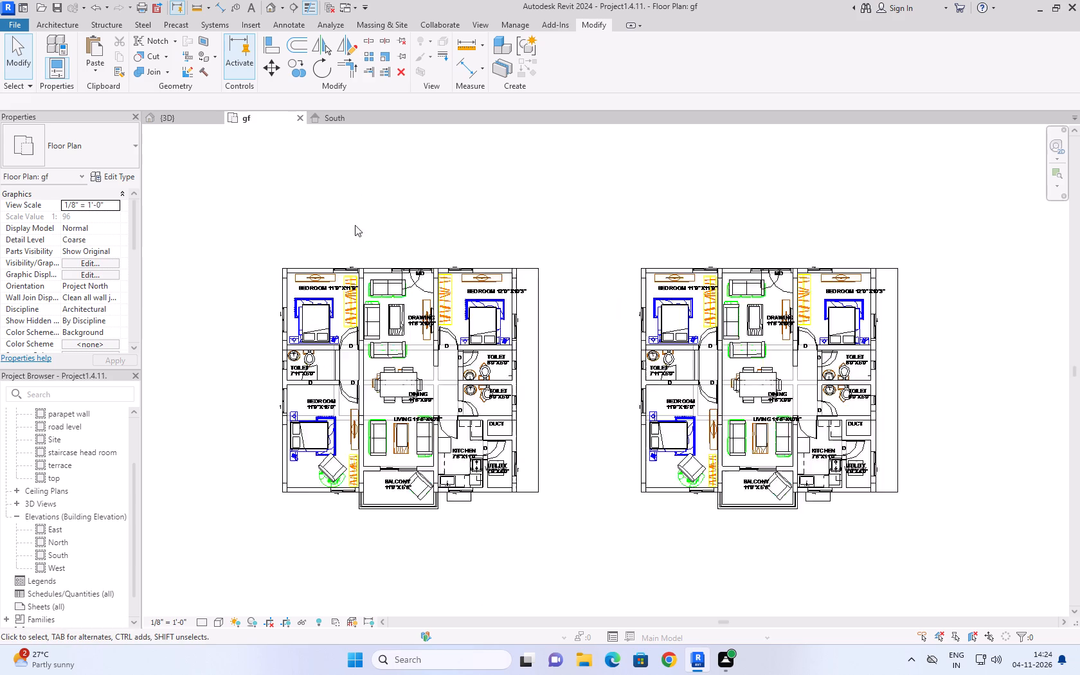
scroll(355, 225, up, 1)
scroll(435, 392, up, 4)
scroll(469, 221, down, 3)
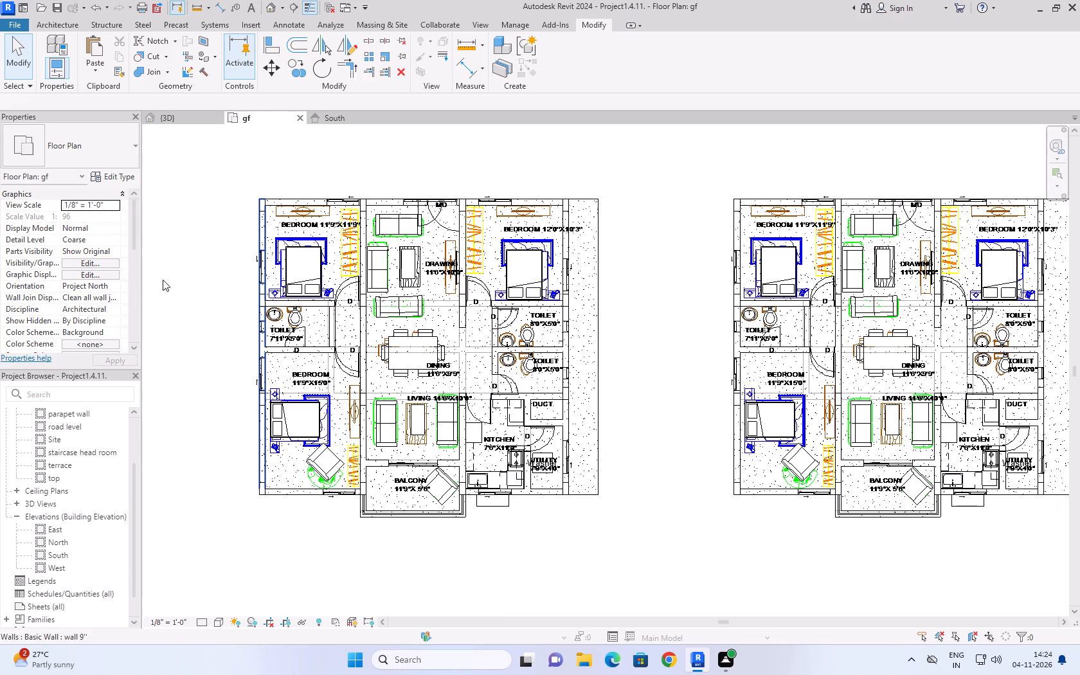
click(177, 152)
click(60, 24)
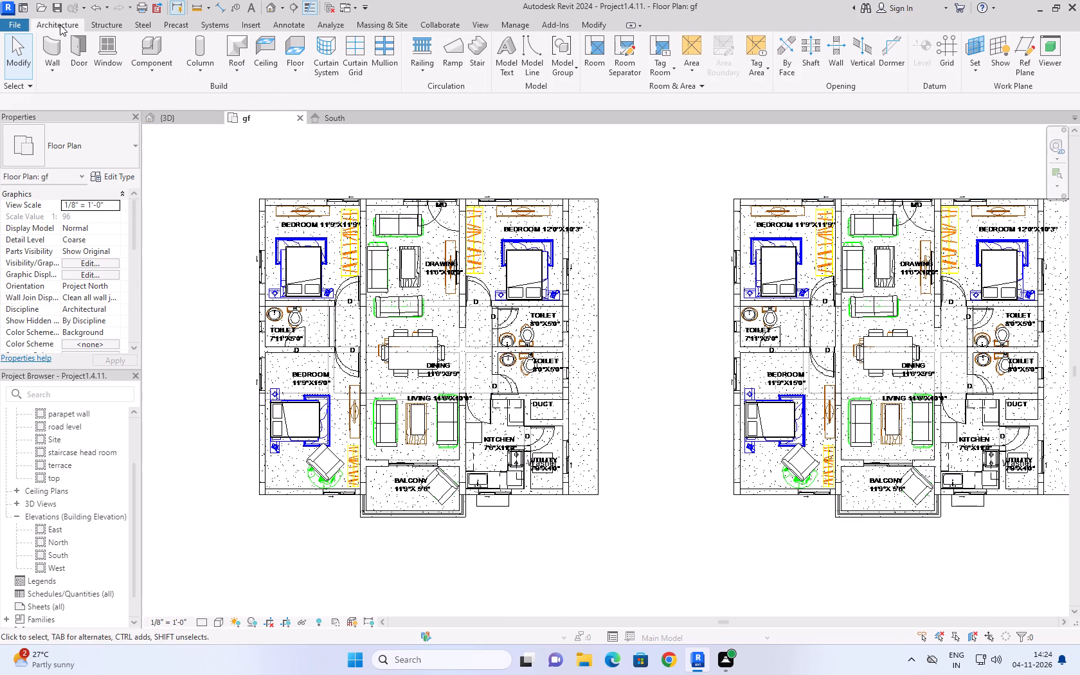
click(7, 54)
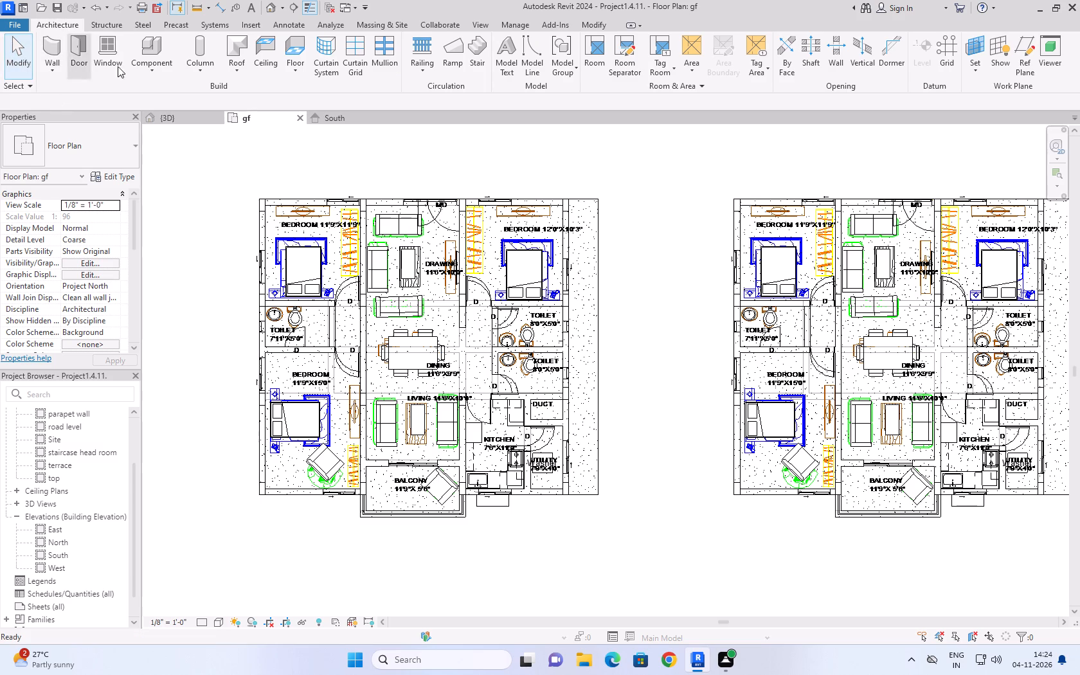
click(145, 62)
drag(157, 80, 161, 88)
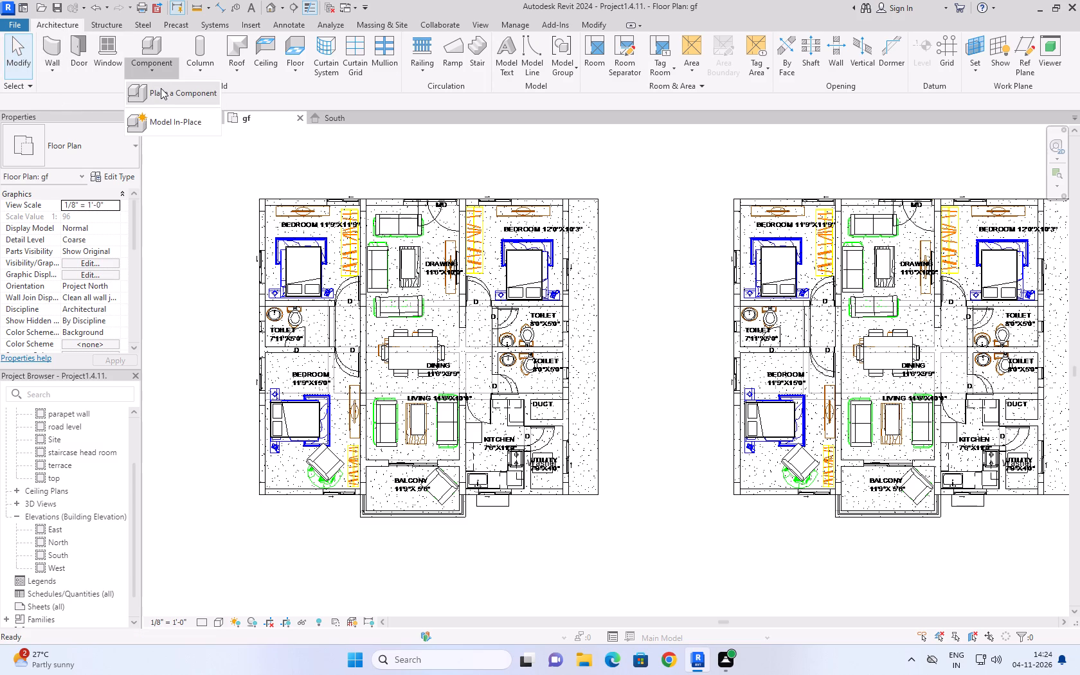
click(161, 88)
click(563, 39)
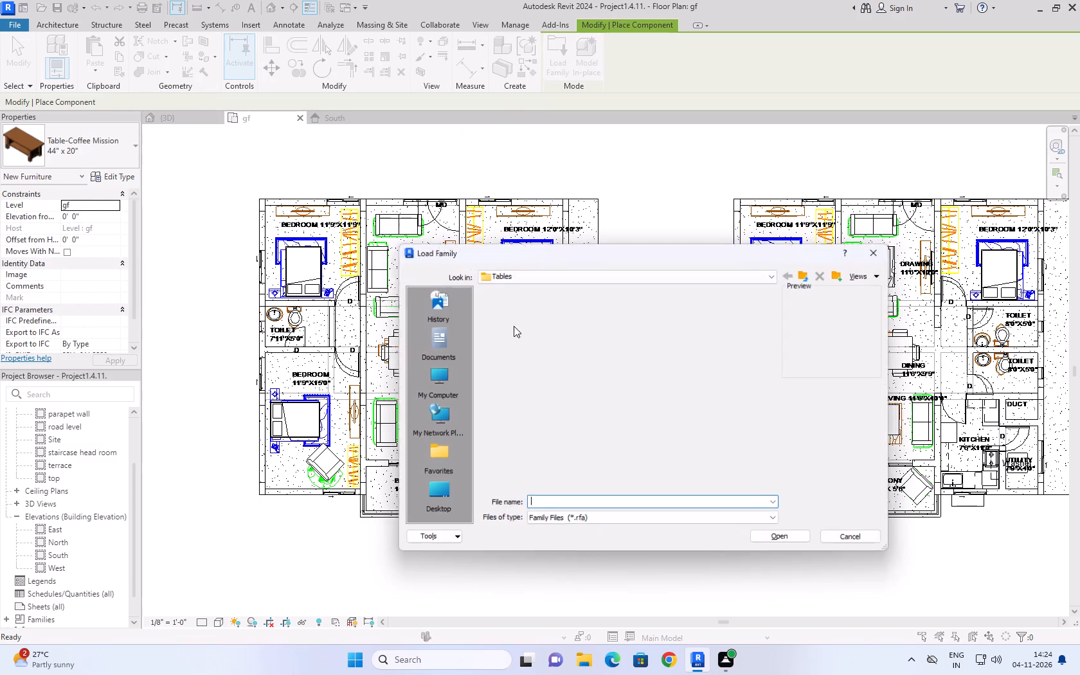
click(815, 271)
click(813, 271)
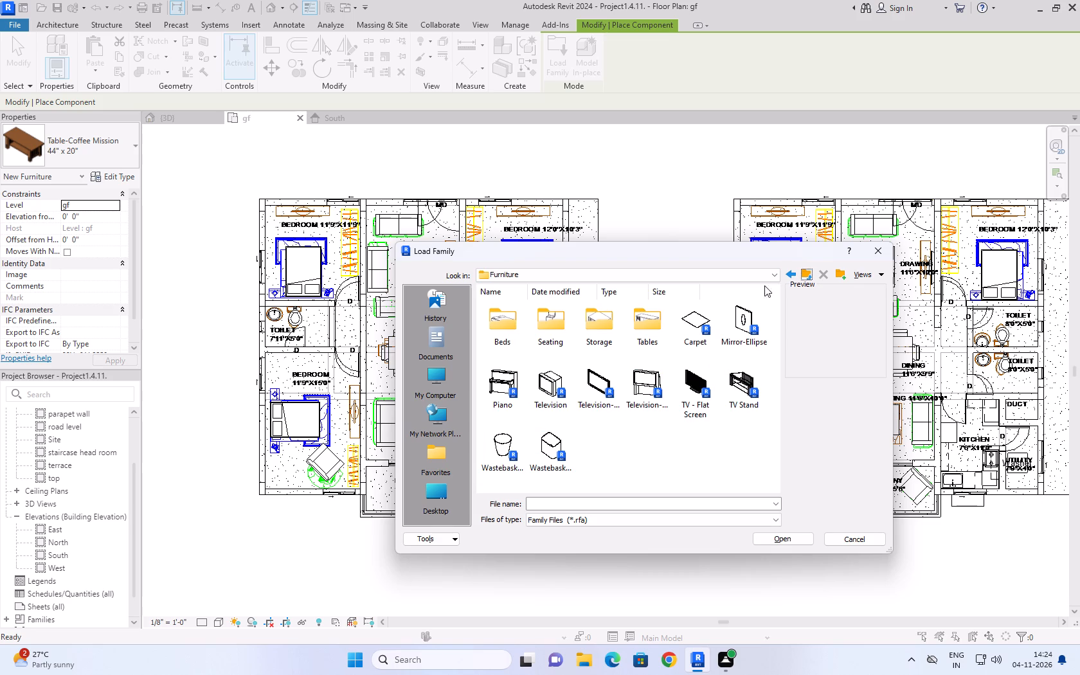
double_click(596, 321)
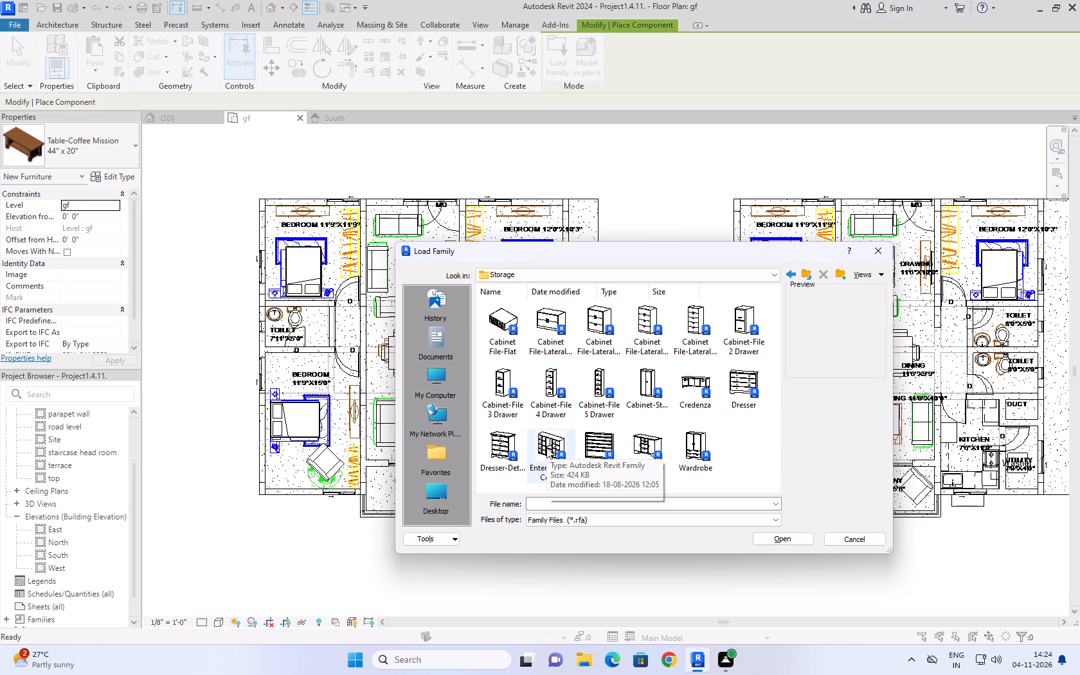
Preview the dresser, shelving and cabinet families, and load the Cabinet-Storage family.
click(746, 382)
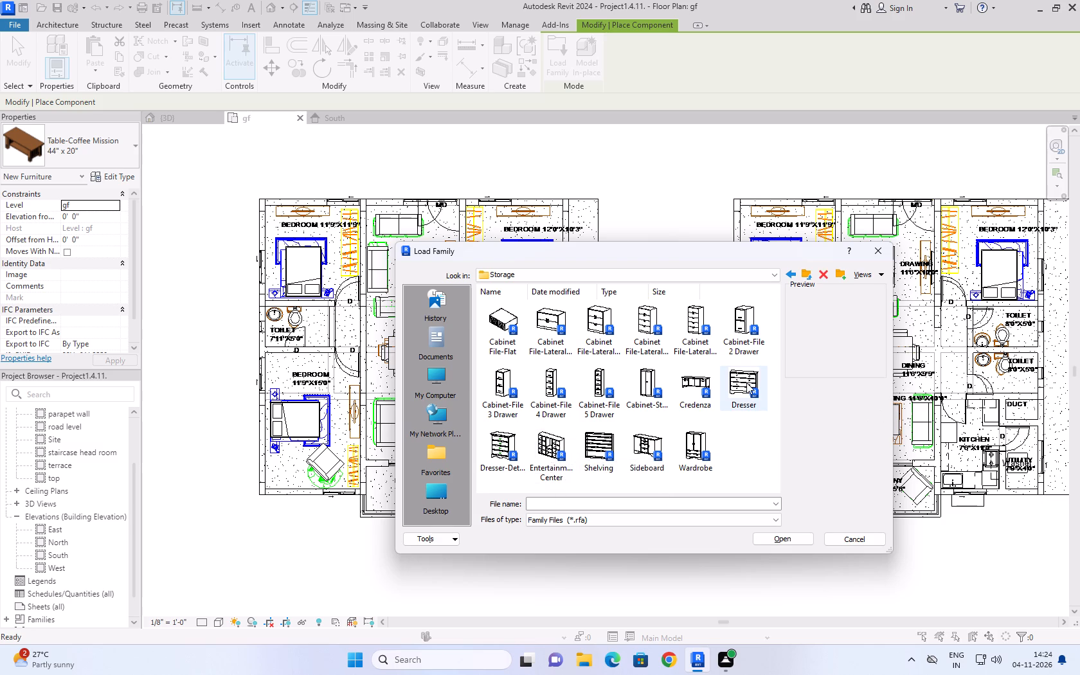
click(593, 438)
click(550, 444)
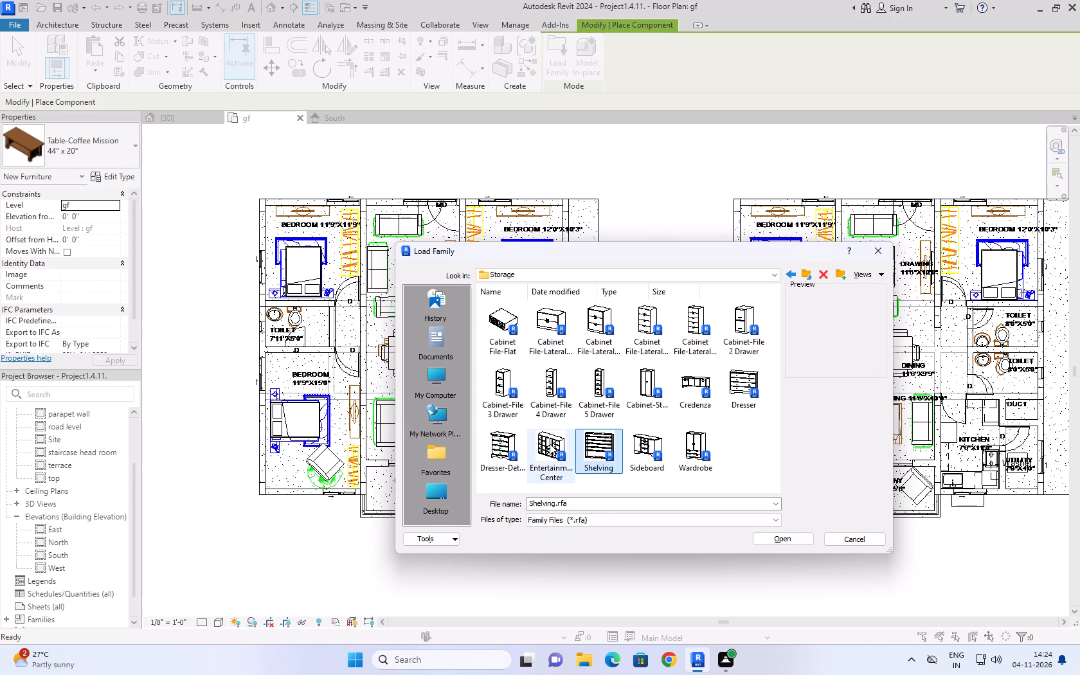
click(499, 456)
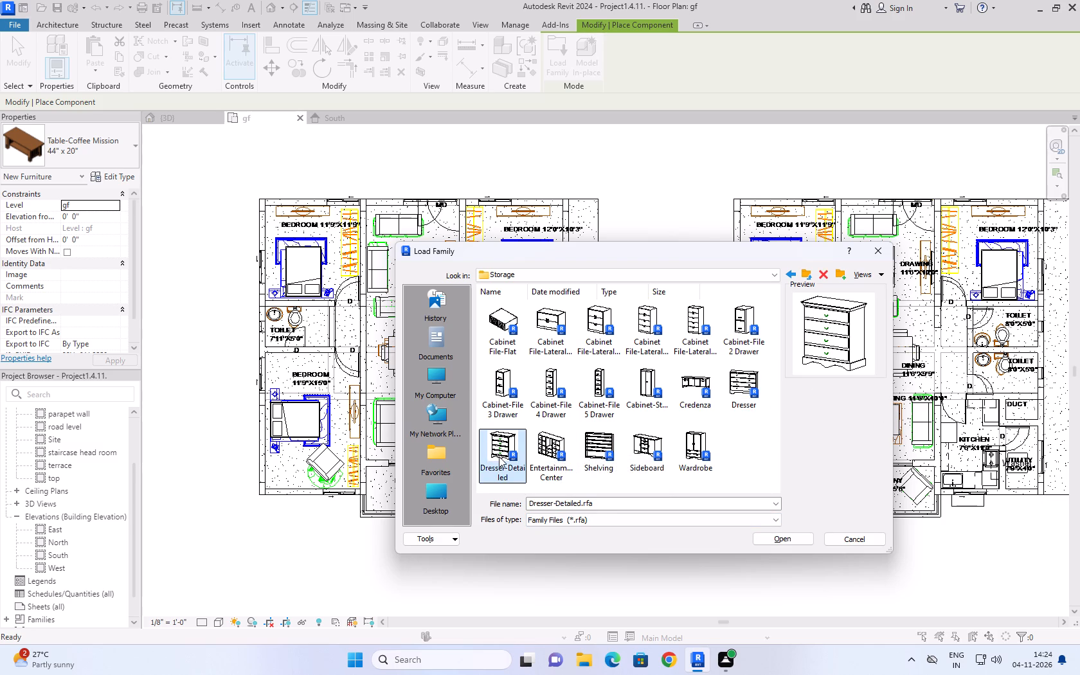
click(514, 318)
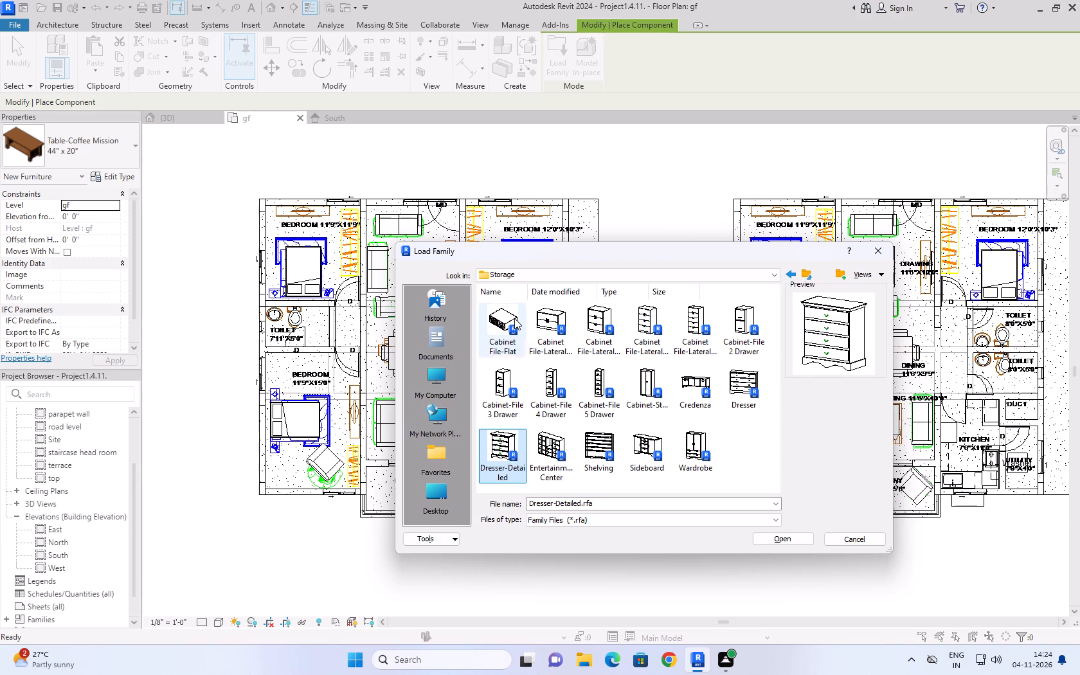
click(534, 314)
click(593, 337)
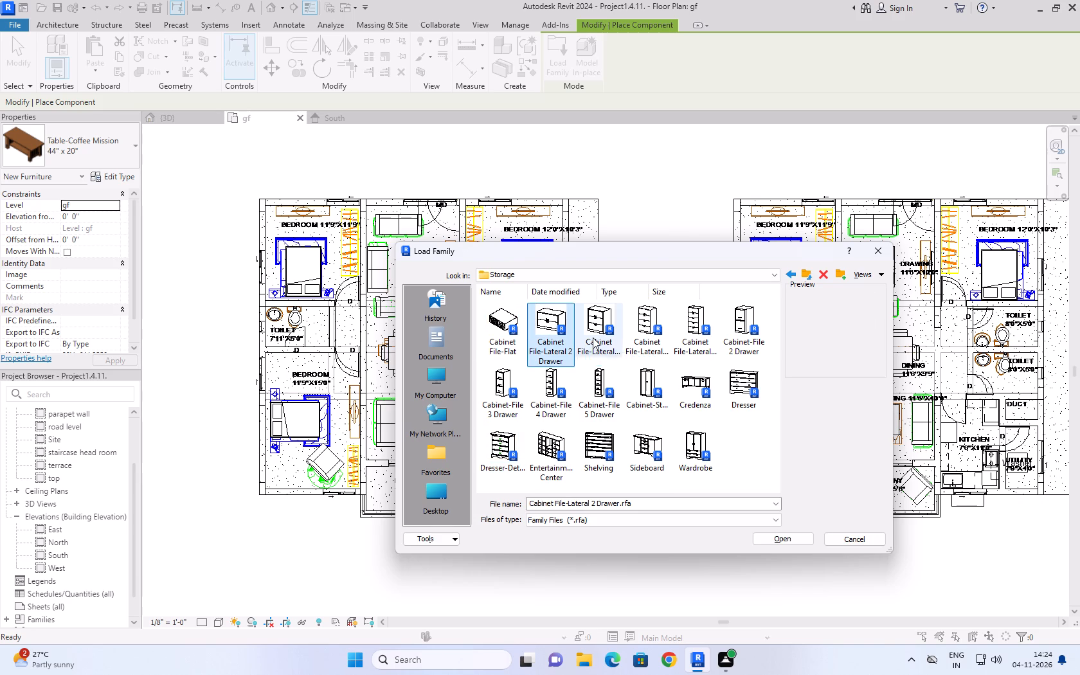
click(638, 321)
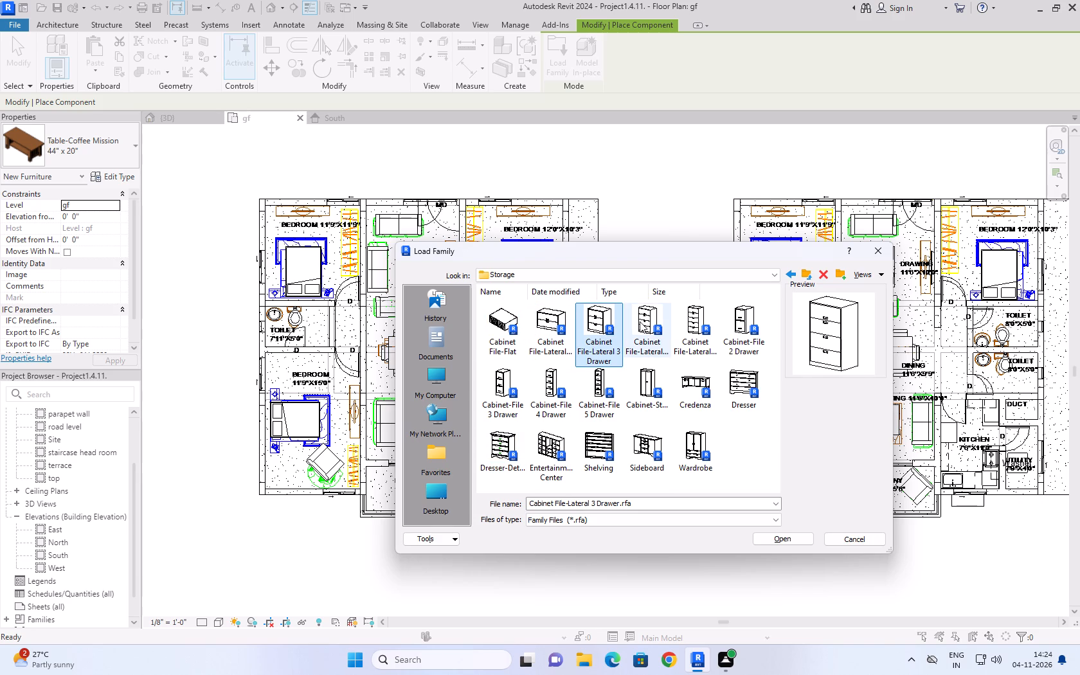
click(645, 402)
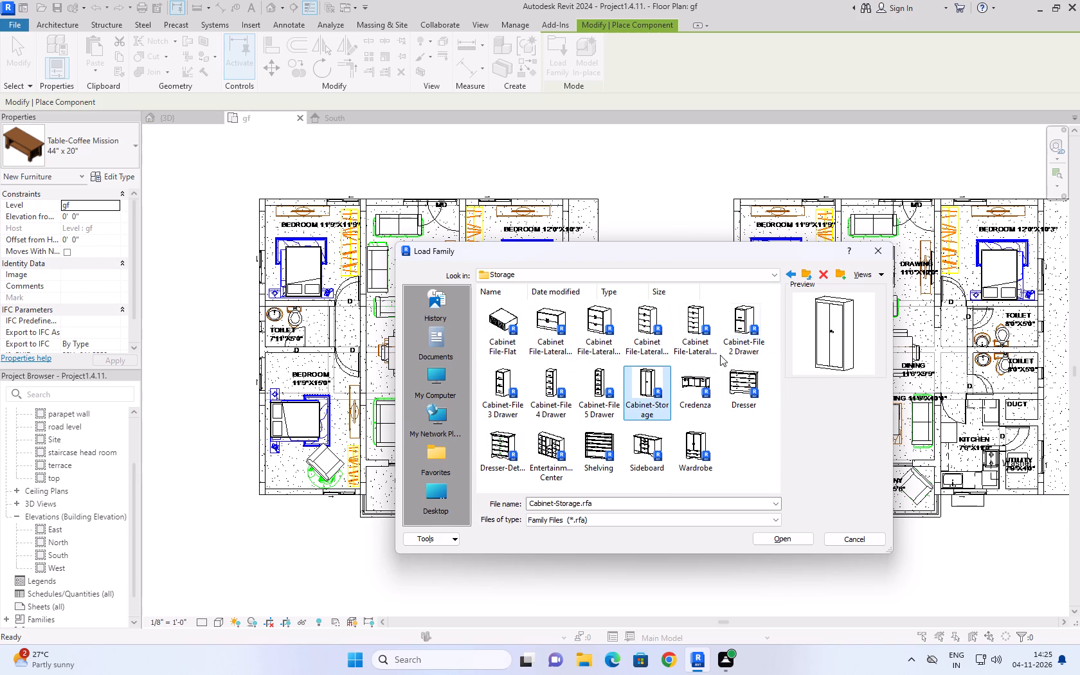
click(793, 537)
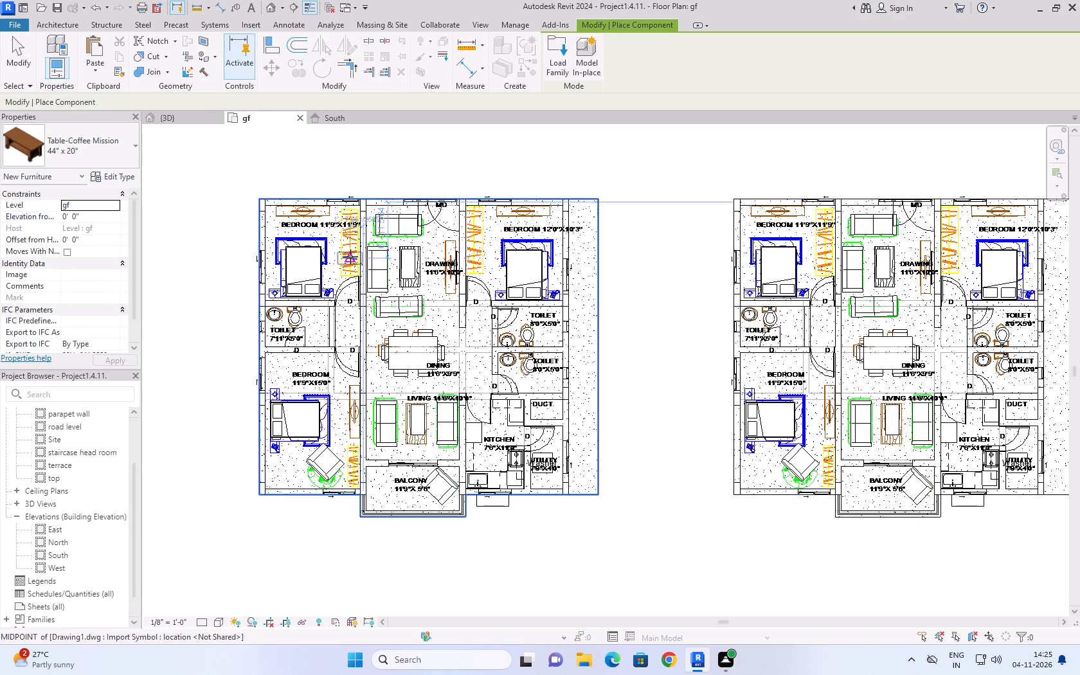
Place one 36" x 18" x 72" Cabinet-Storage, turned lengthwise, at the drawn wardrobe of the western unit's 11'9"X11'9" bedroom.
key(space)
key(space)
key(space)
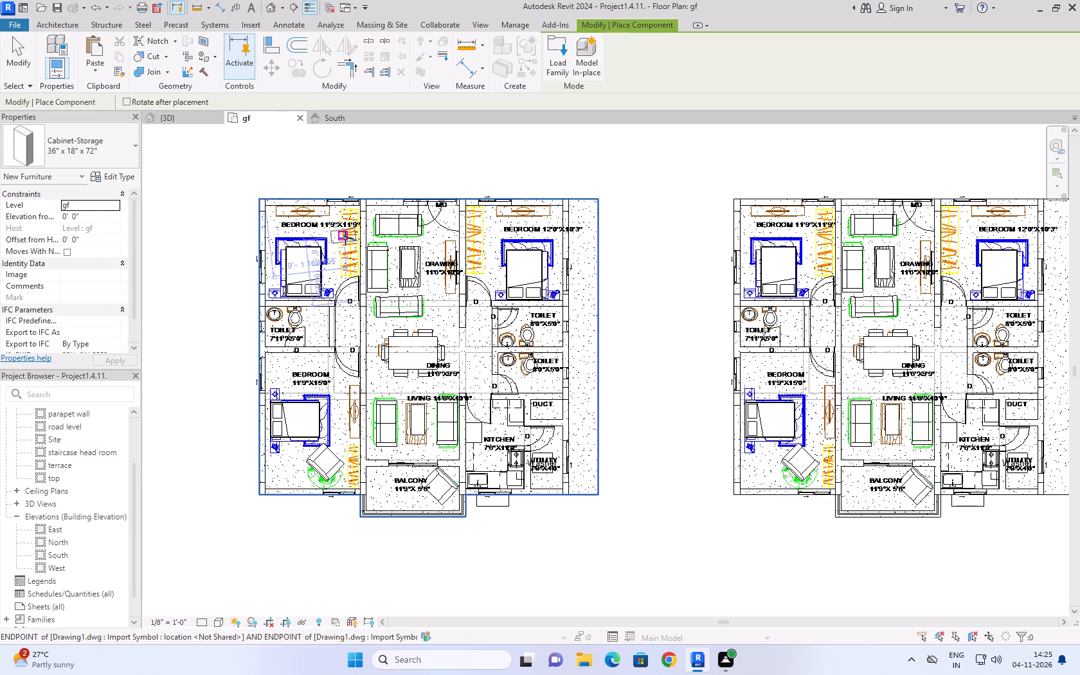
key(space)
key(space)
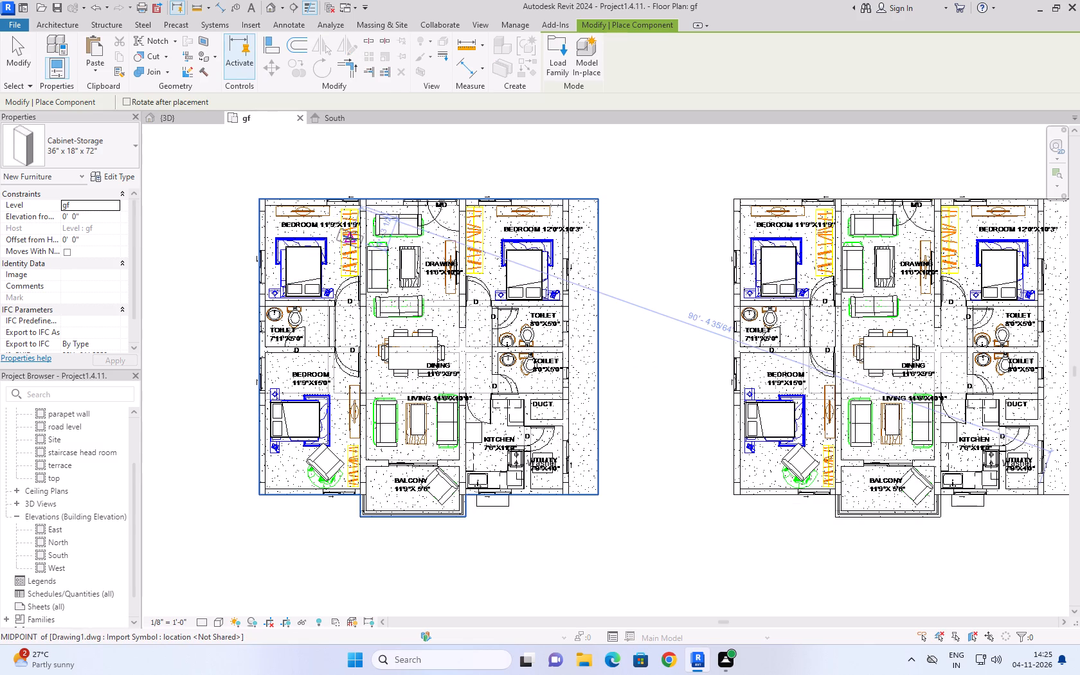
key(space)
key(space)
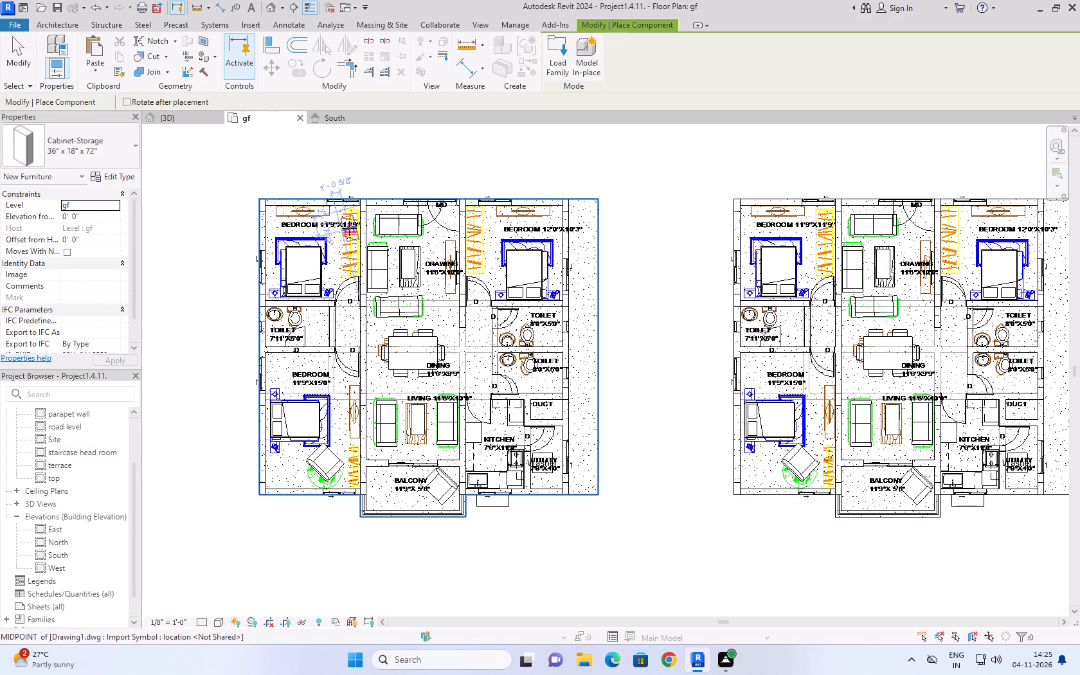
click(347, 245)
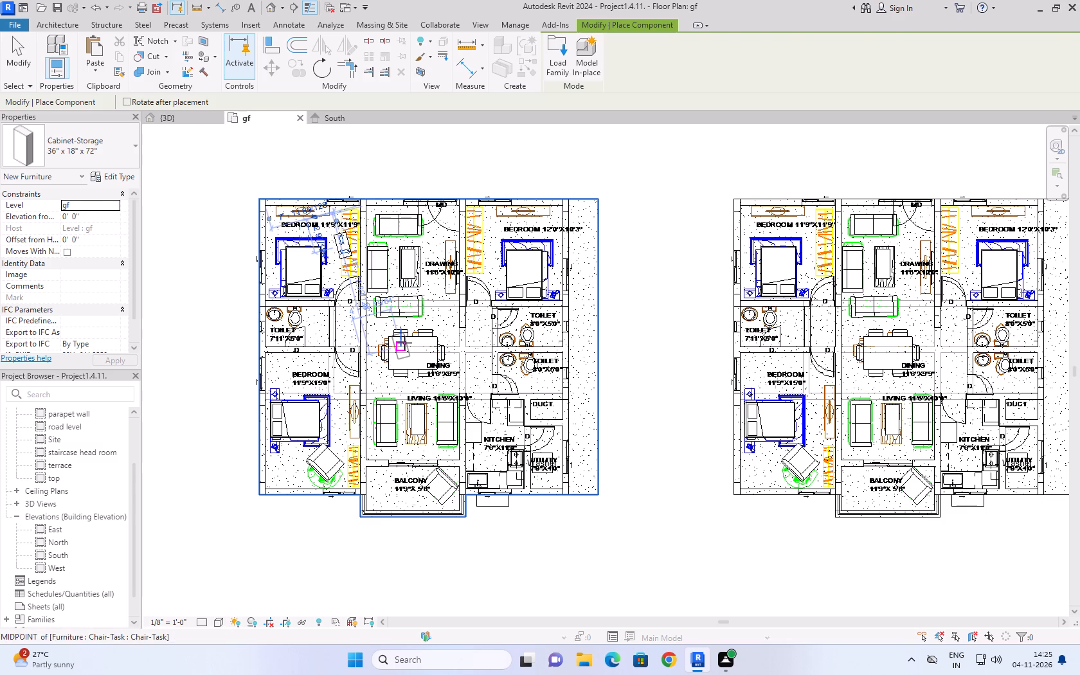
key(Escape)
key(Escape)
Rotate the tilted storage cabinet about its centre so its long side runs parallel to the bedroom's east wall.
click(348, 250)
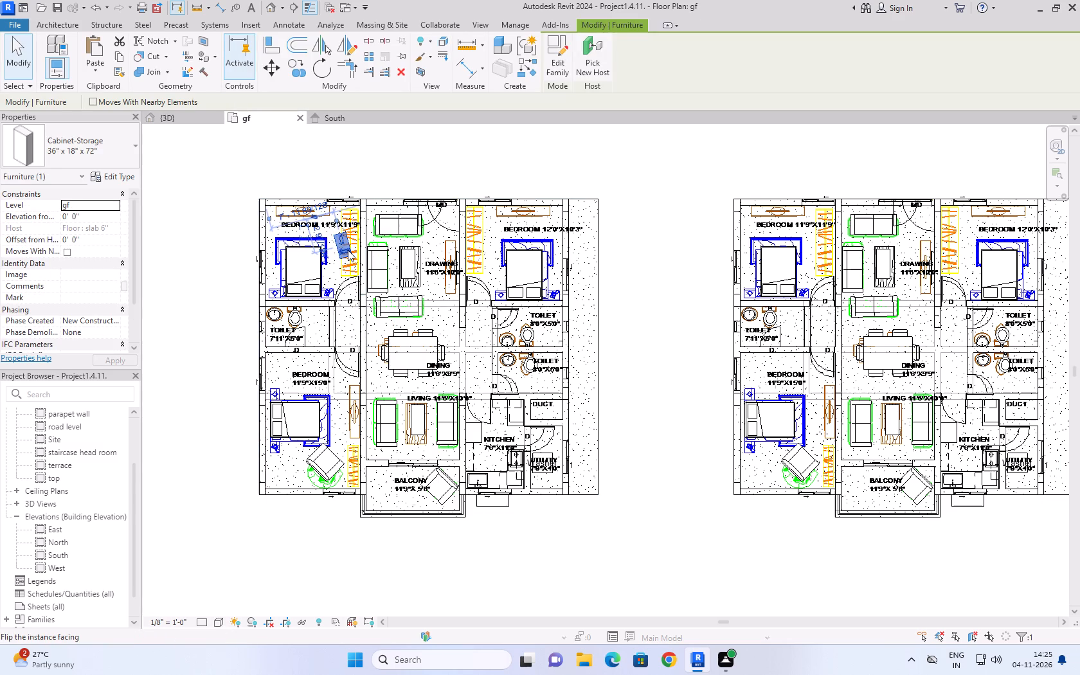
scroll(348, 224, up, 6)
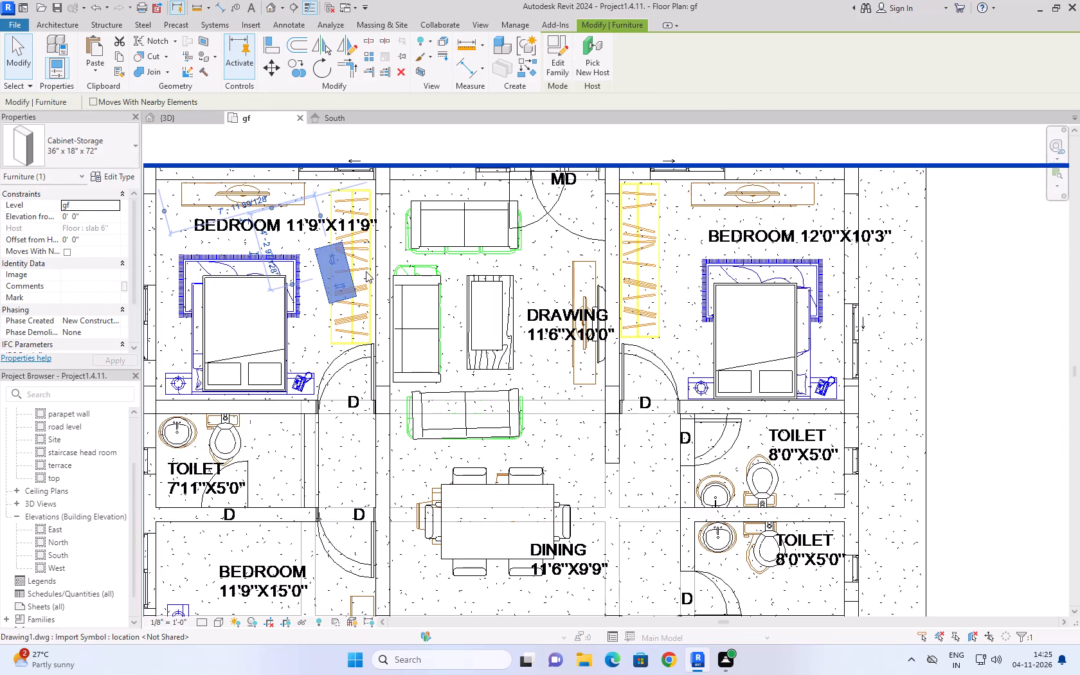
click(344, 285)
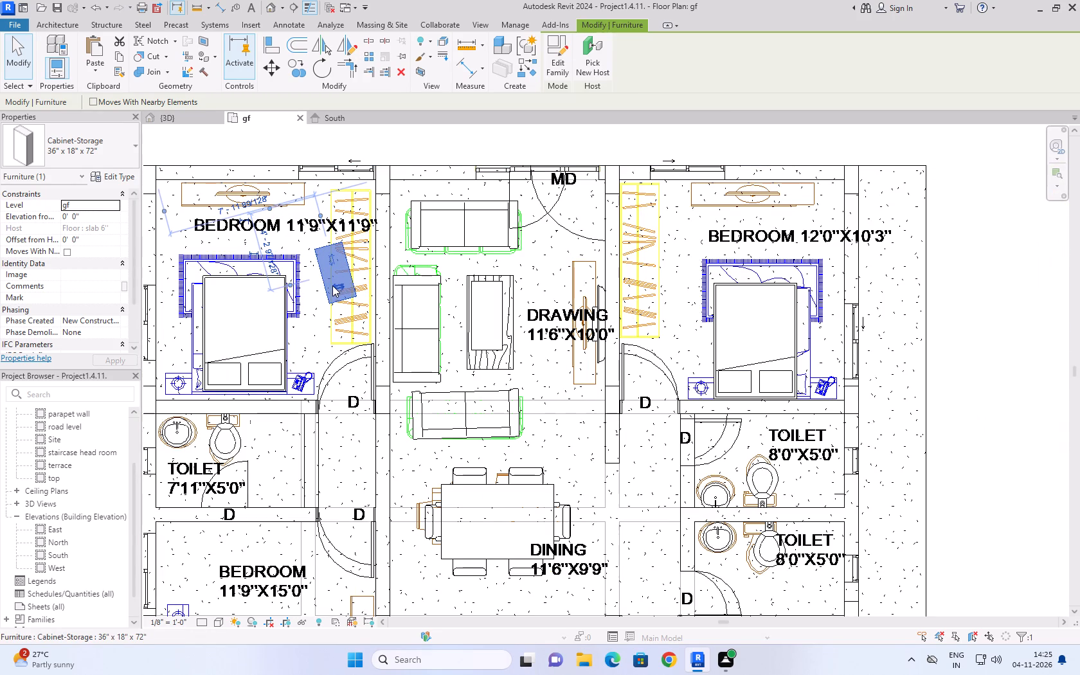
click(315, 66)
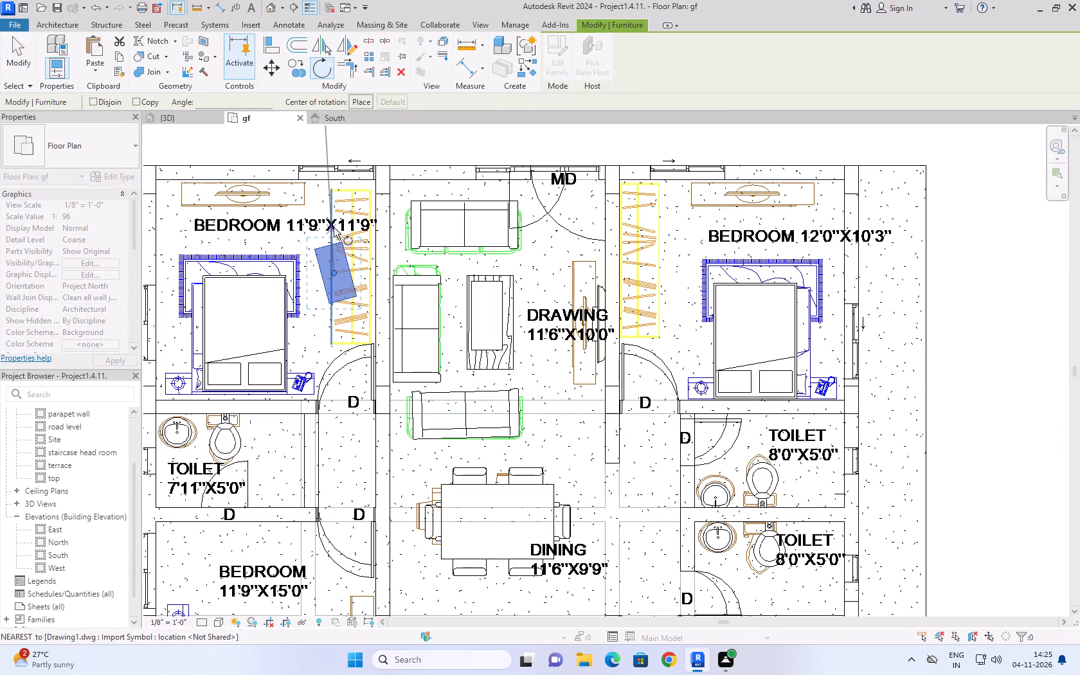
click(336, 180)
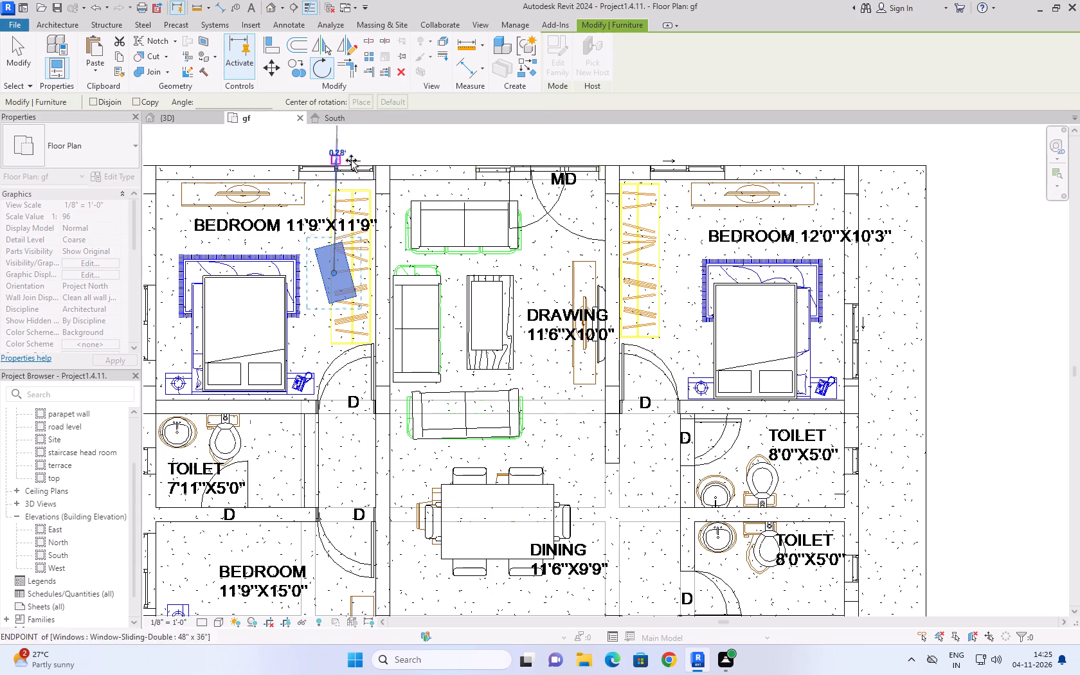
click(365, 173)
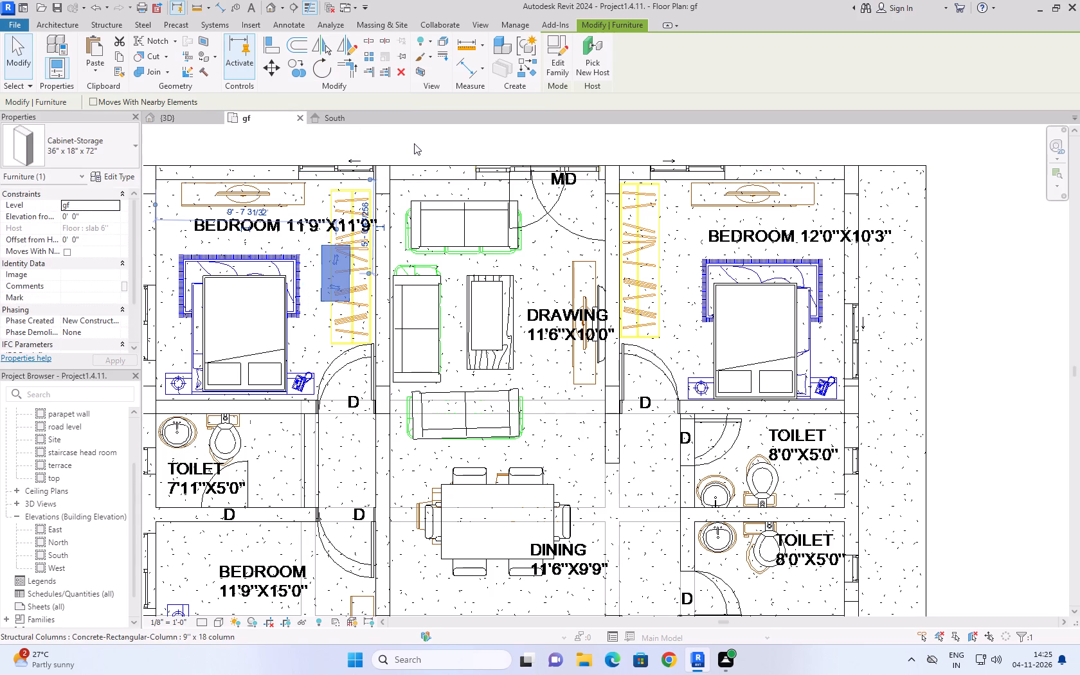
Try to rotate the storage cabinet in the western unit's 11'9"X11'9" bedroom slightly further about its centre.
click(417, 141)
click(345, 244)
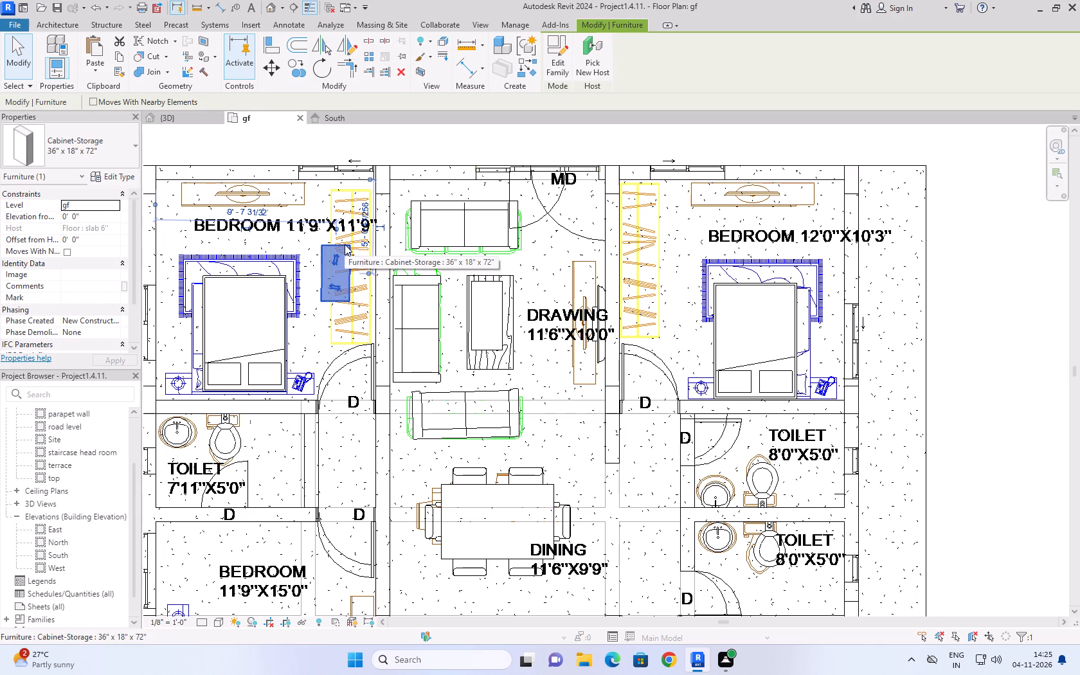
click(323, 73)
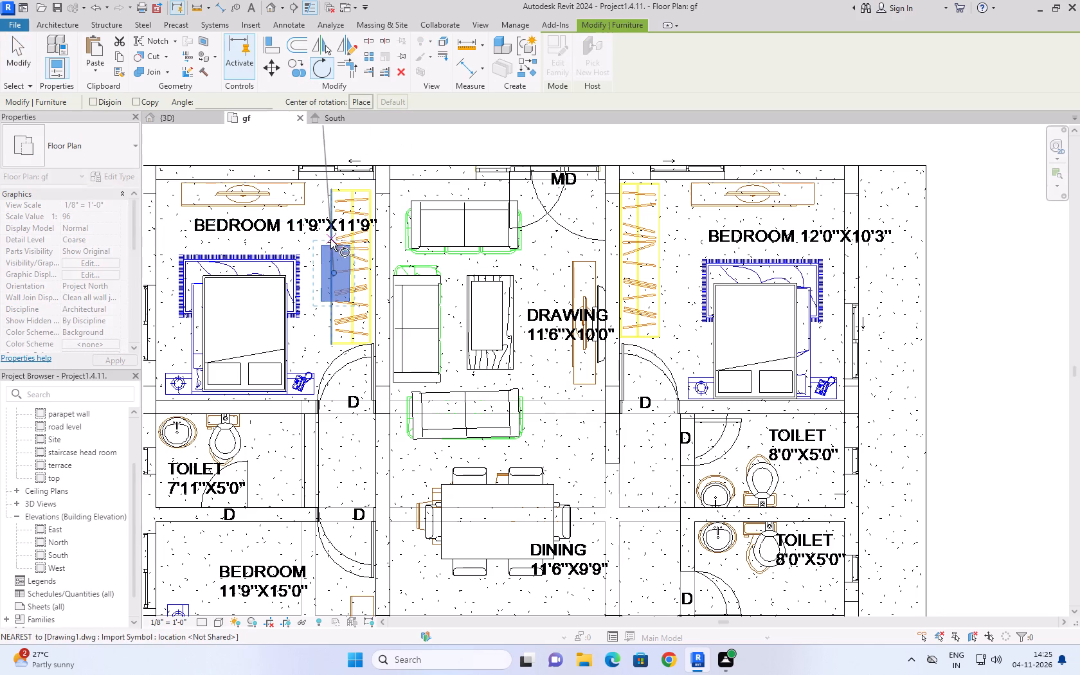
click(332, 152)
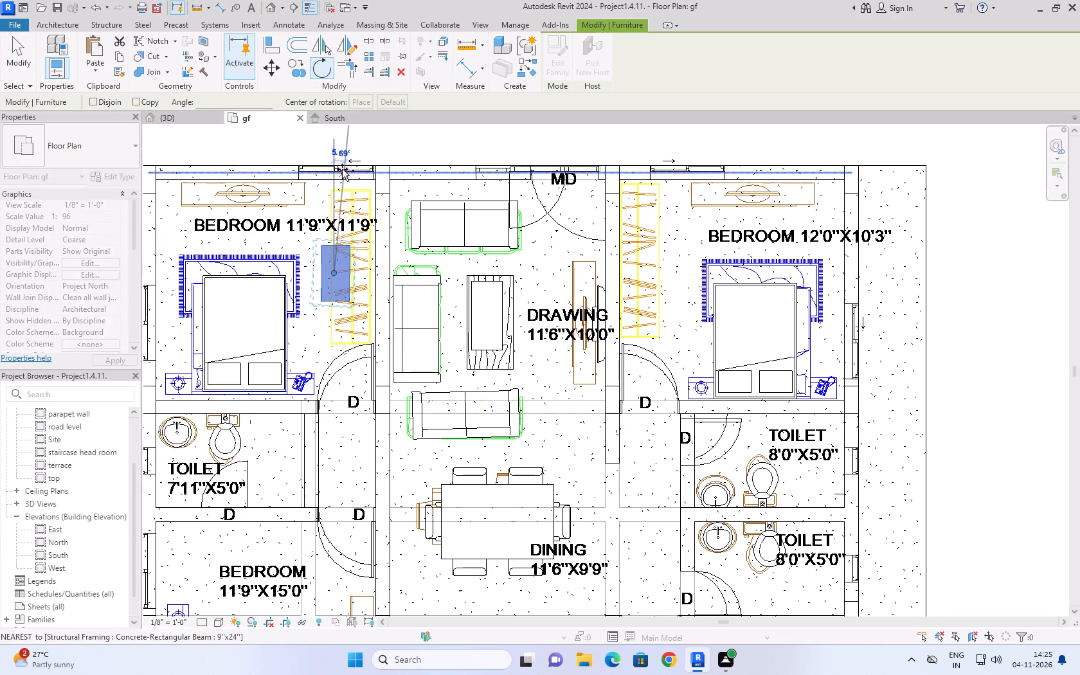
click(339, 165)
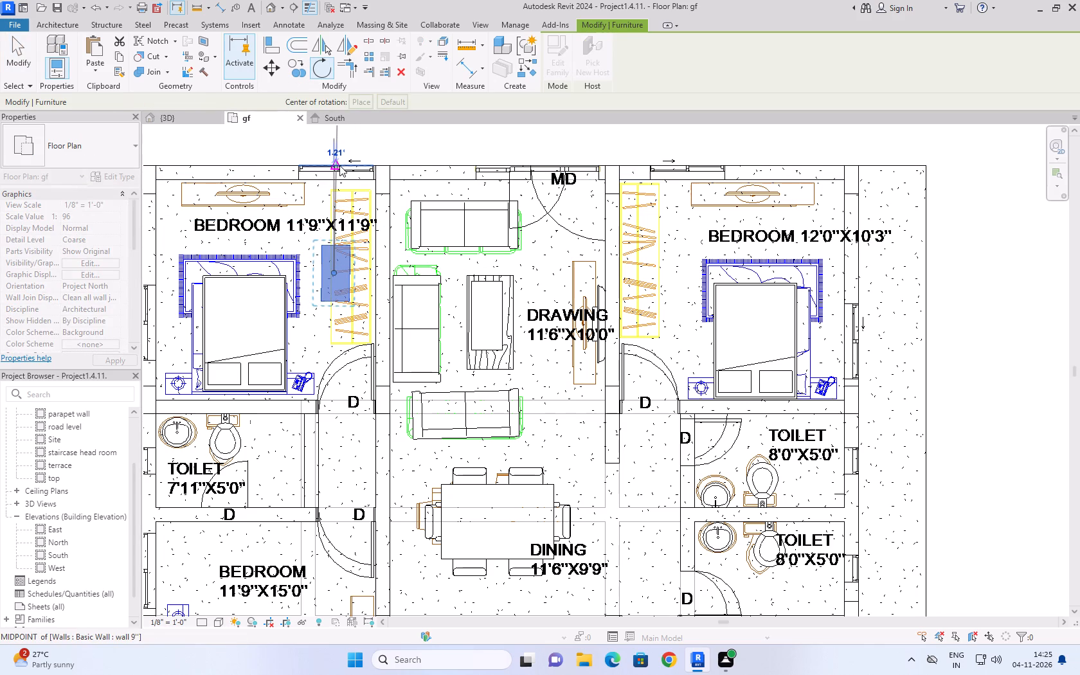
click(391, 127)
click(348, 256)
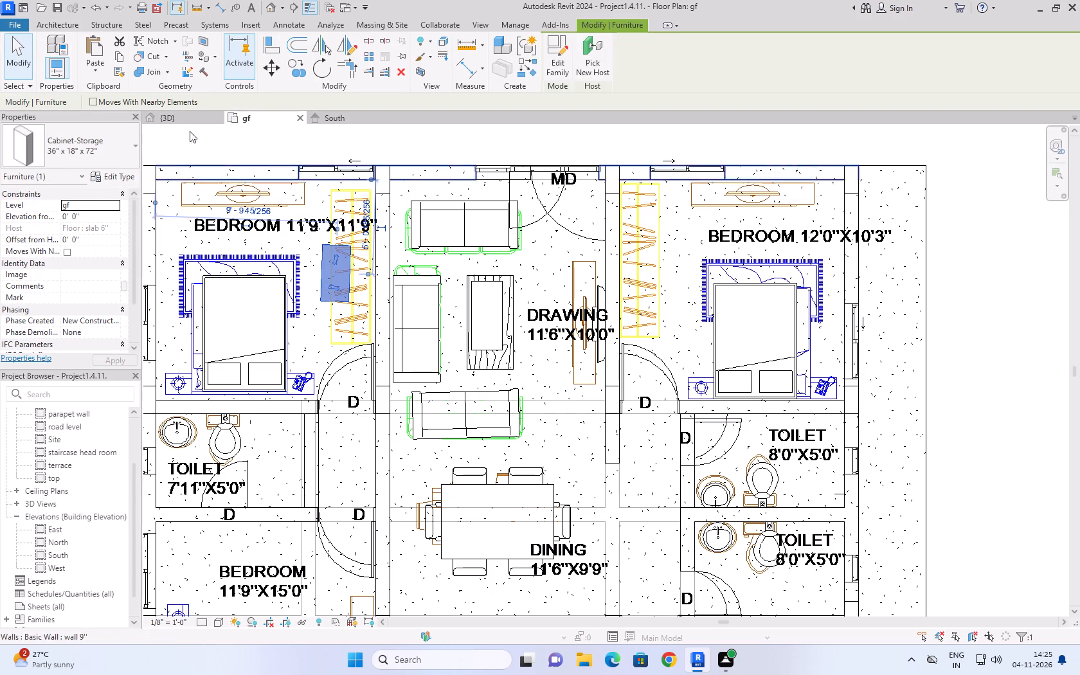
Examine the storage cabinet's orientation and position in the western unit's north-west bedroom in the 3D view.
click(170, 114)
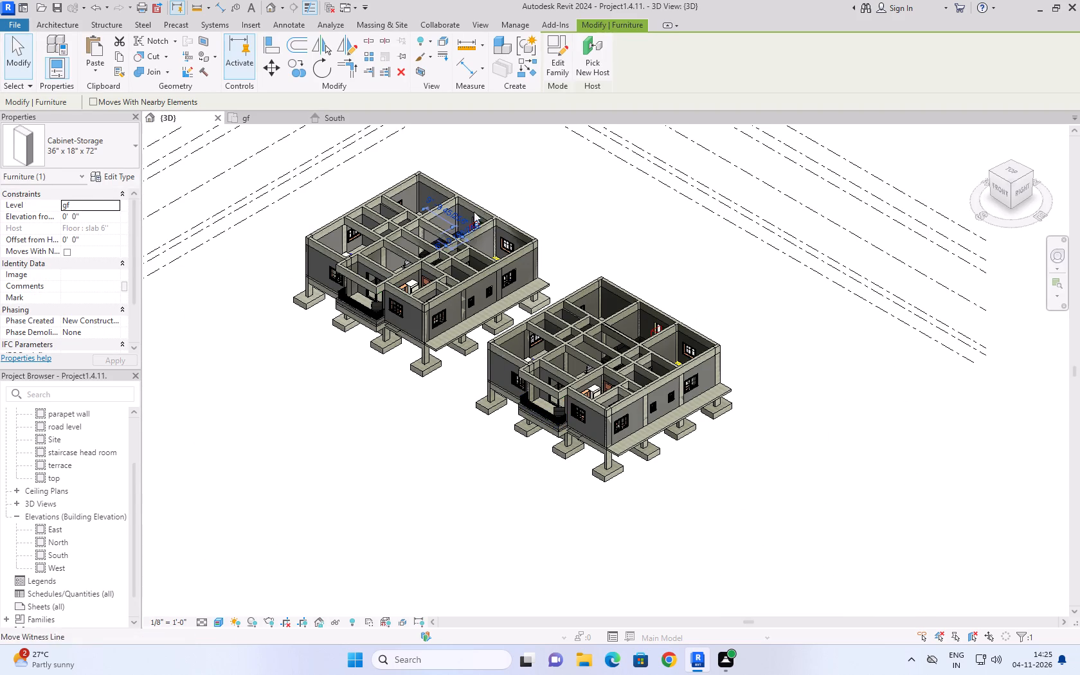
shift+middle_drag(487, 186, 741, 410)
shift+scroll(719, 428, up, 1)
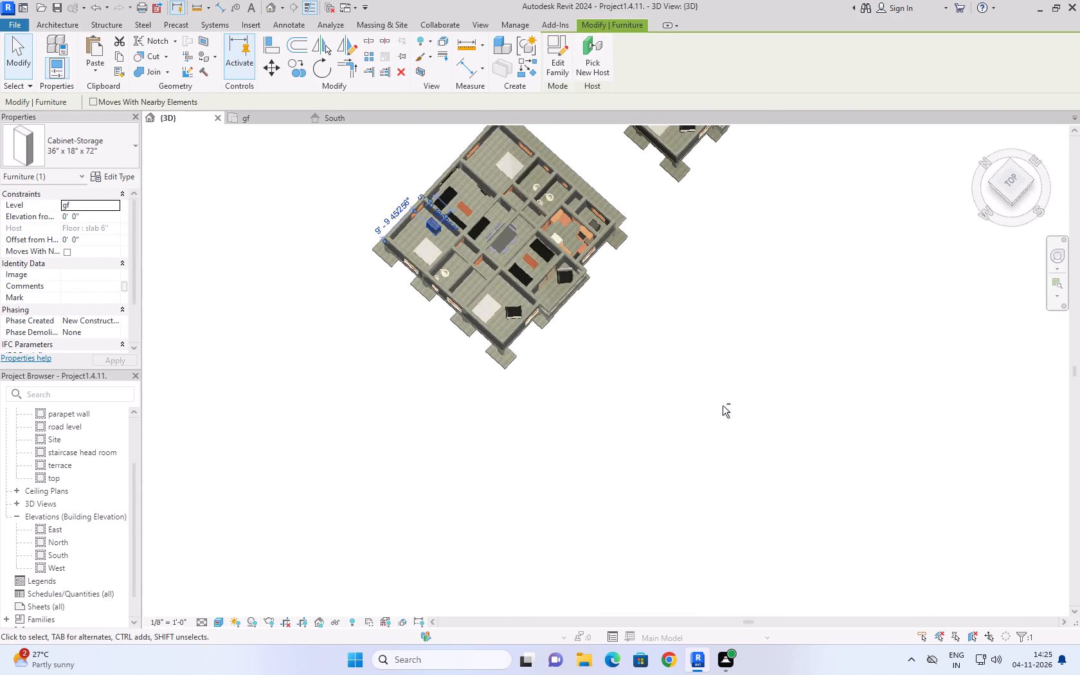
scroll(426, 258, up, 8)
shift+middle_drag(424, 246, 437, 154)
shift+scroll(424, 246, up, 1)
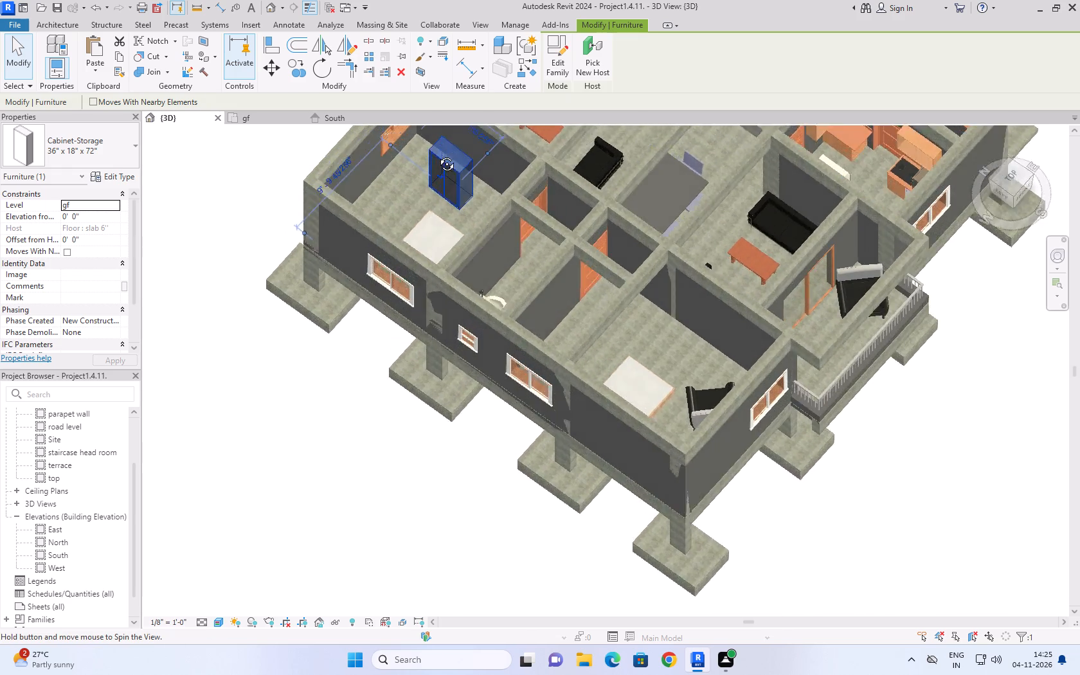
shift+middle_drag(437, 154, 458, 109)
scroll(413, 164, up, 9)
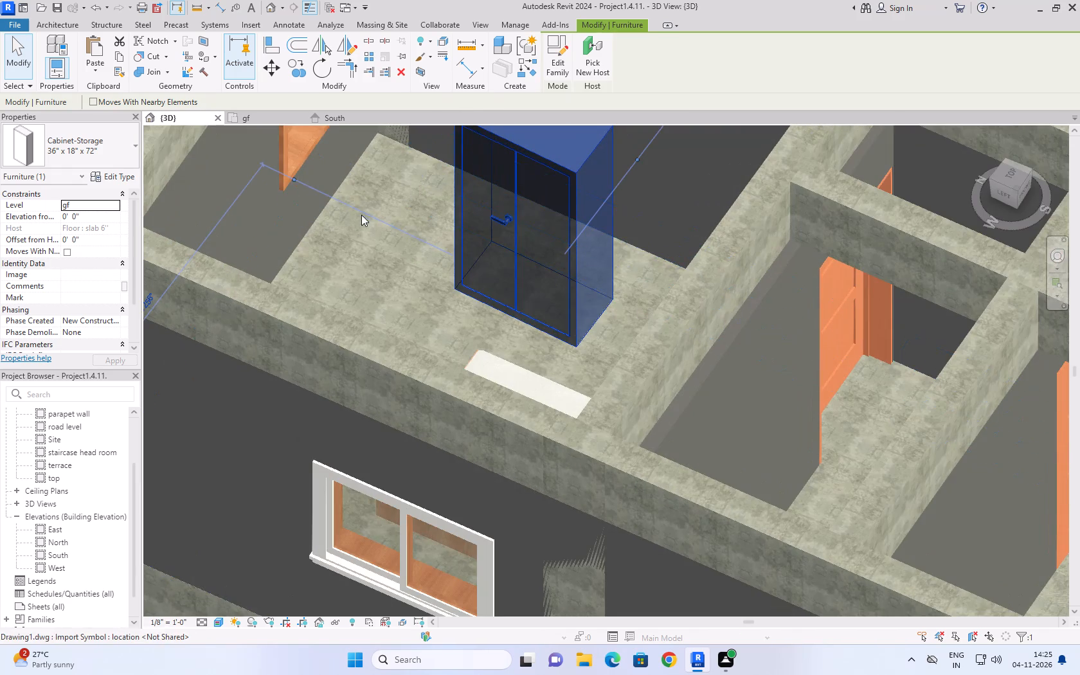
scroll(524, 302, down, 4)
click(226, 206)
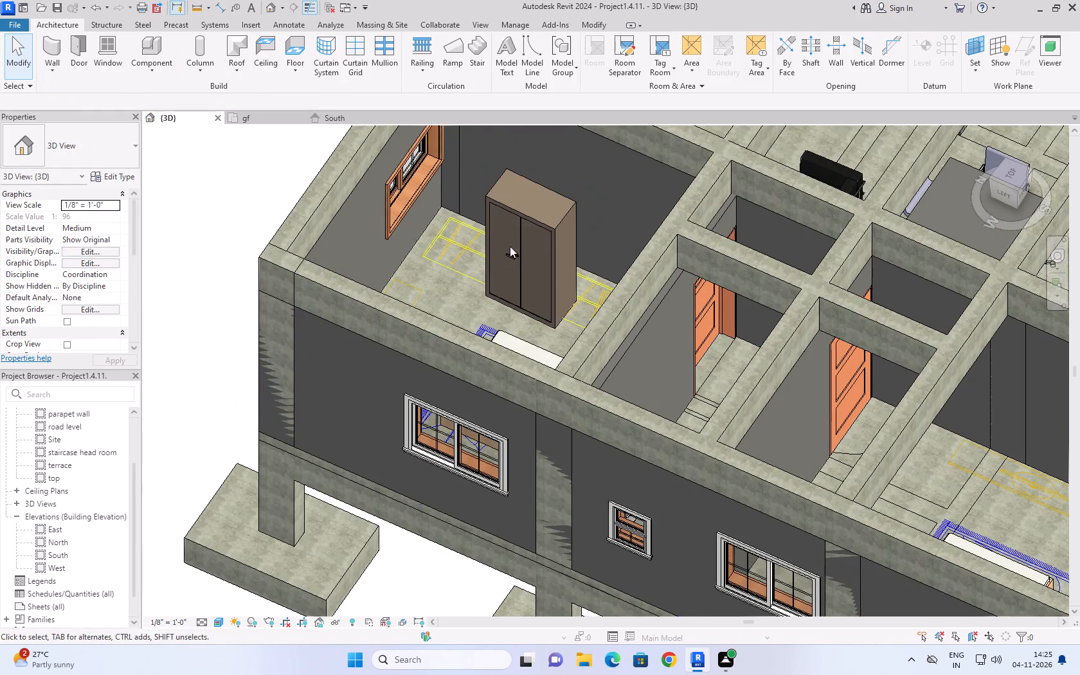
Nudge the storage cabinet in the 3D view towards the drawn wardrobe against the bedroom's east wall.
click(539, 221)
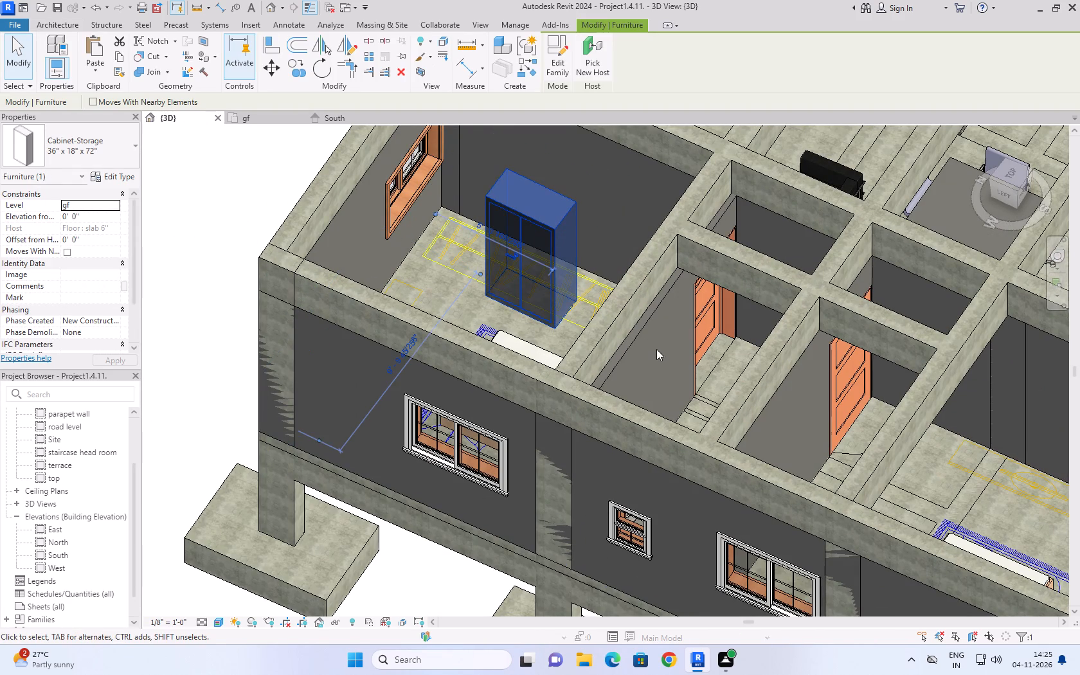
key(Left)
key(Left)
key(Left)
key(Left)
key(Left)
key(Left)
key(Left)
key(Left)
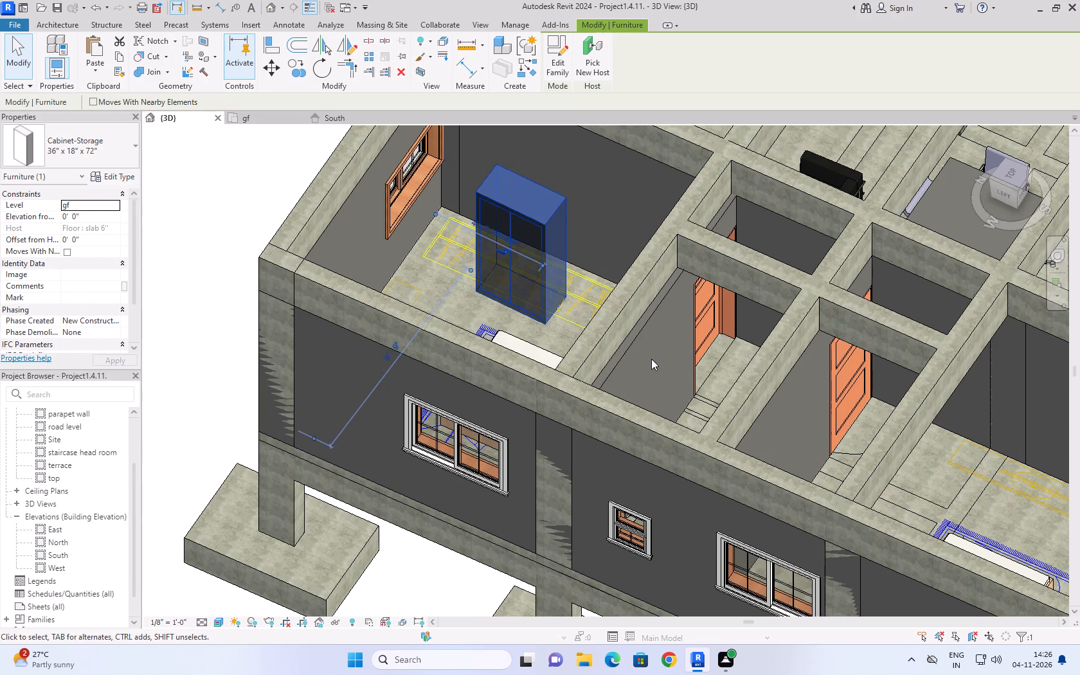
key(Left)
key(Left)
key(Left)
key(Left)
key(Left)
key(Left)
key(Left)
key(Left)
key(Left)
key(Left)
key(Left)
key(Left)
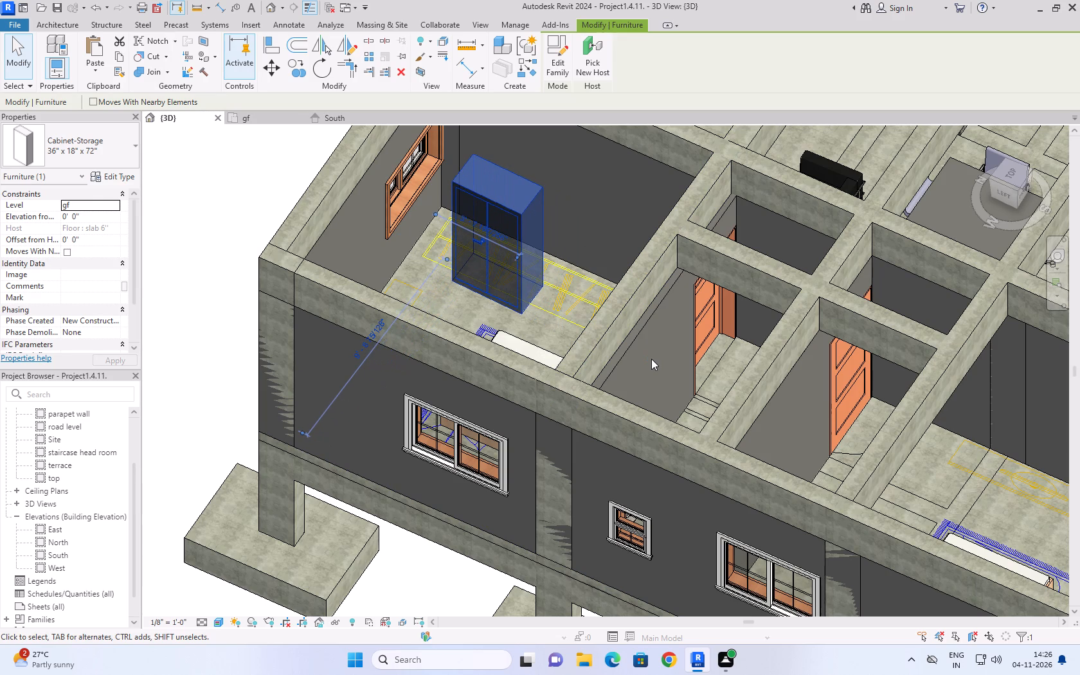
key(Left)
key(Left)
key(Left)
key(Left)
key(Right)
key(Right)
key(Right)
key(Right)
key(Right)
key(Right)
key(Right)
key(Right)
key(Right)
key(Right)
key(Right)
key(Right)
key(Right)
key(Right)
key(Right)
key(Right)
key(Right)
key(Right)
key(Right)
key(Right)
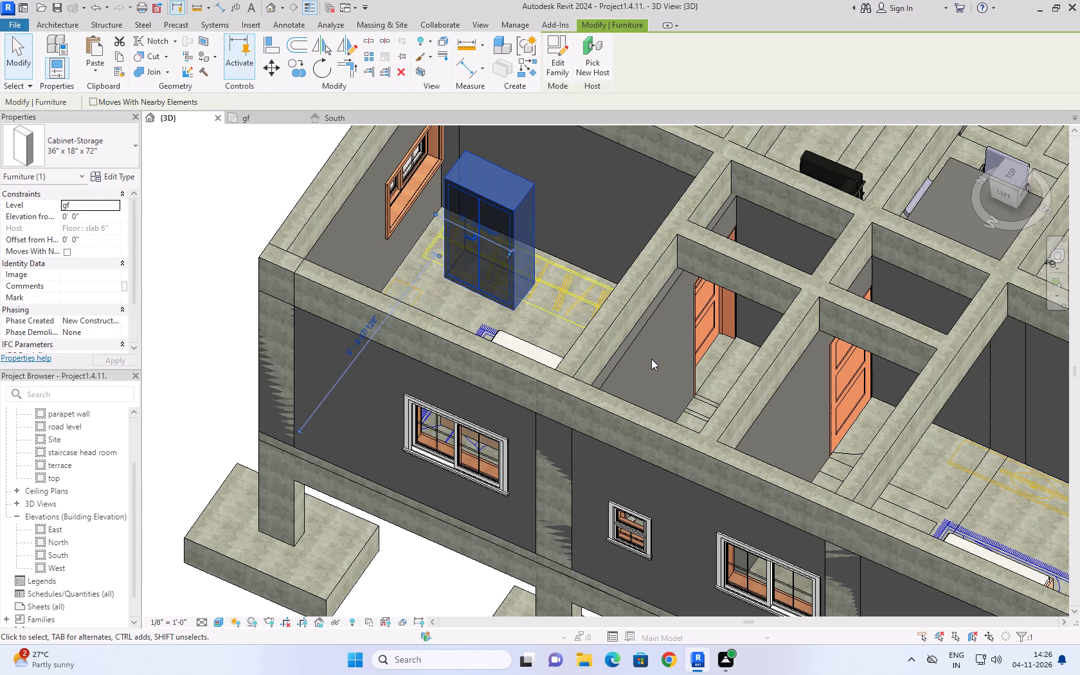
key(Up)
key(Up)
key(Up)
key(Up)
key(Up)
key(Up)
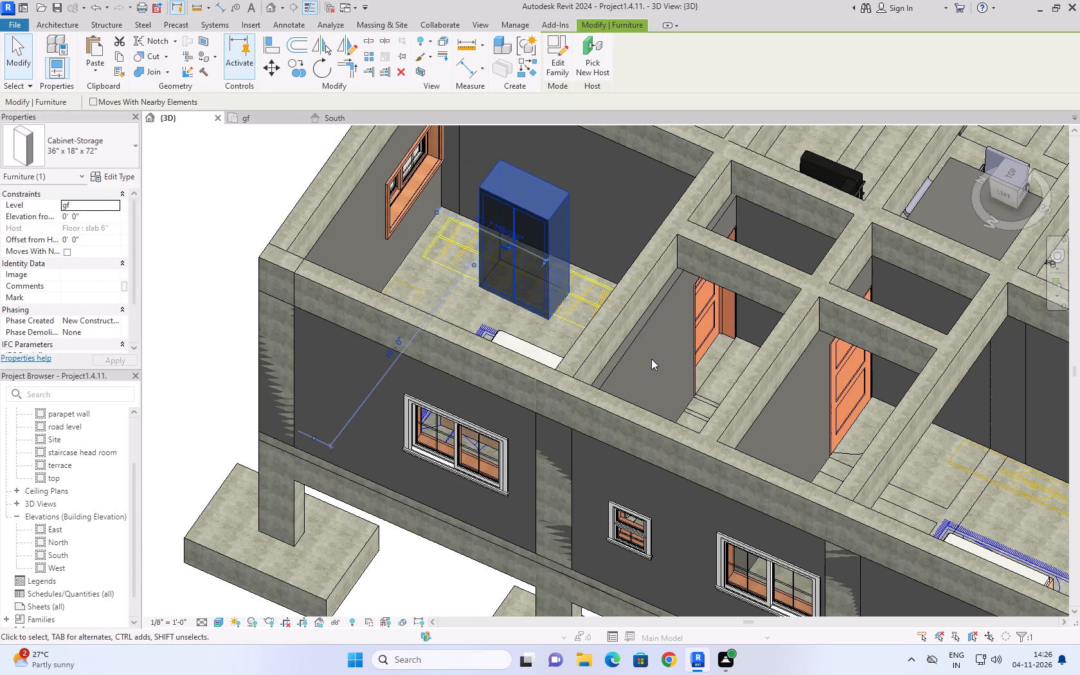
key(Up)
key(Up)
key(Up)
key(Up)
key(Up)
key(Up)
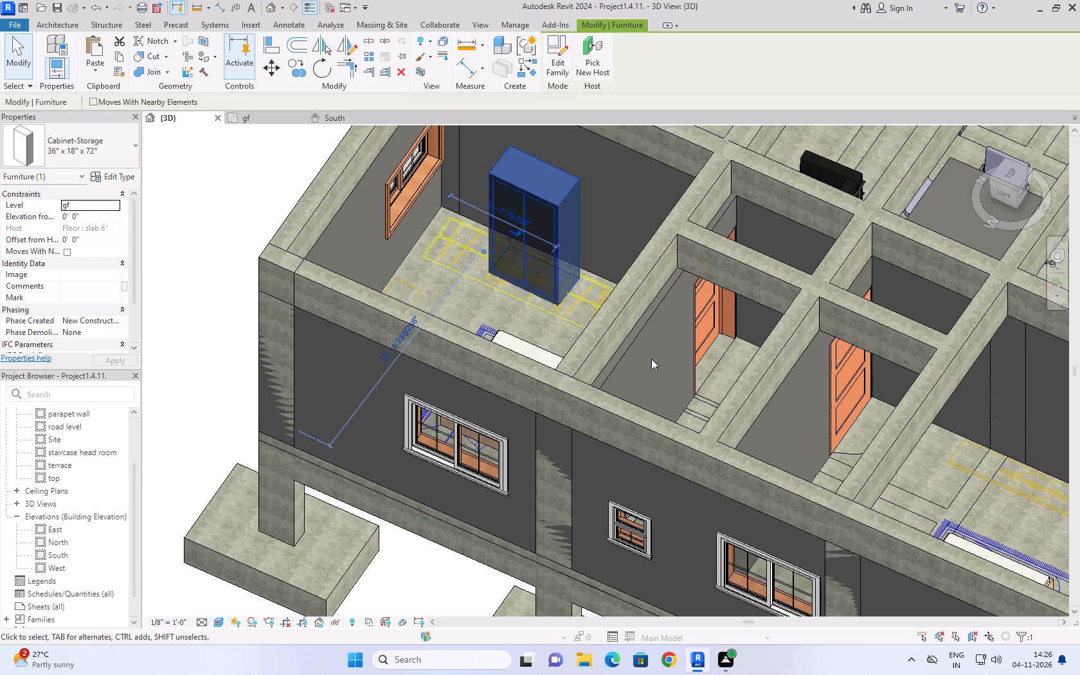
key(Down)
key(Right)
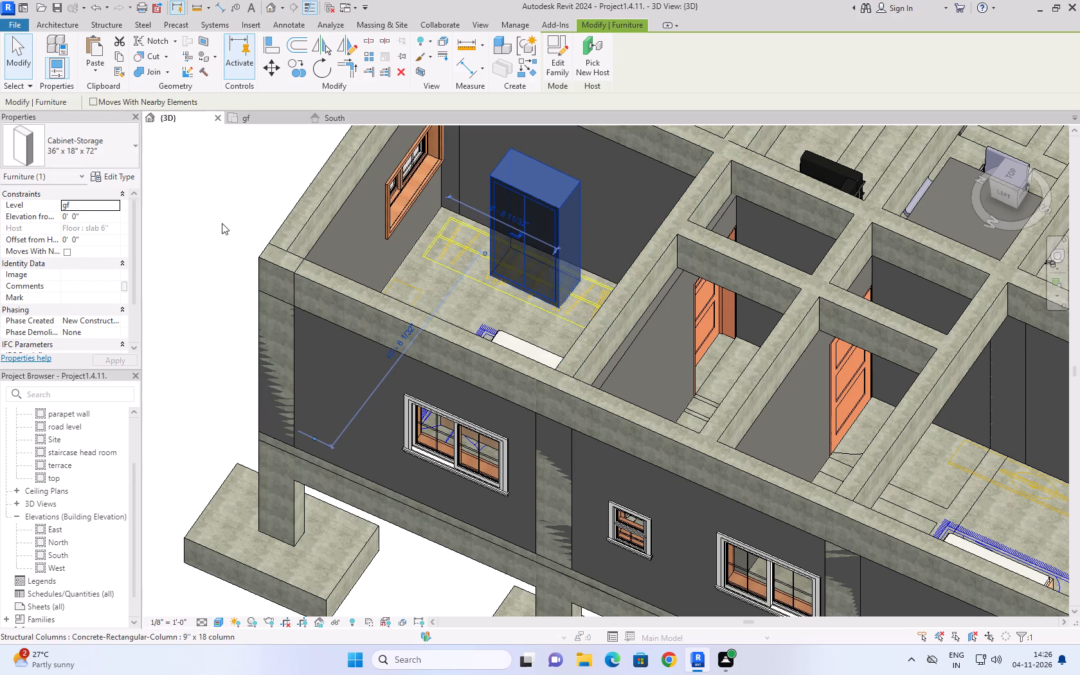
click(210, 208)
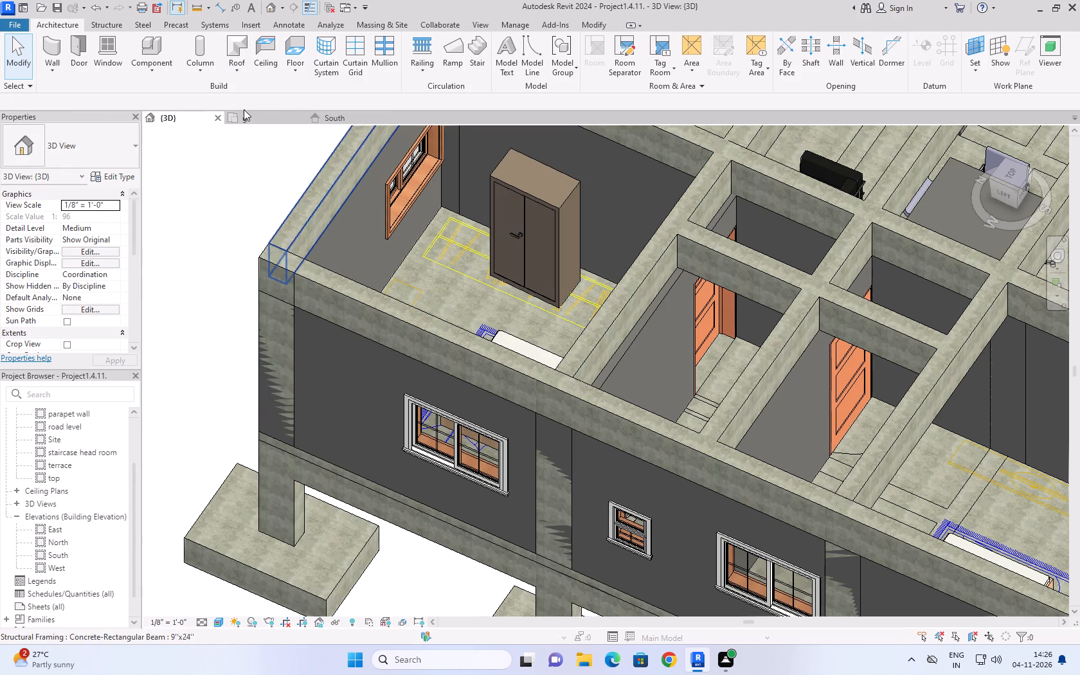
Delete the storage cabinet from the 11'9"X11'9" bedroom in the gf floor plan.
click(243, 113)
click(337, 290)
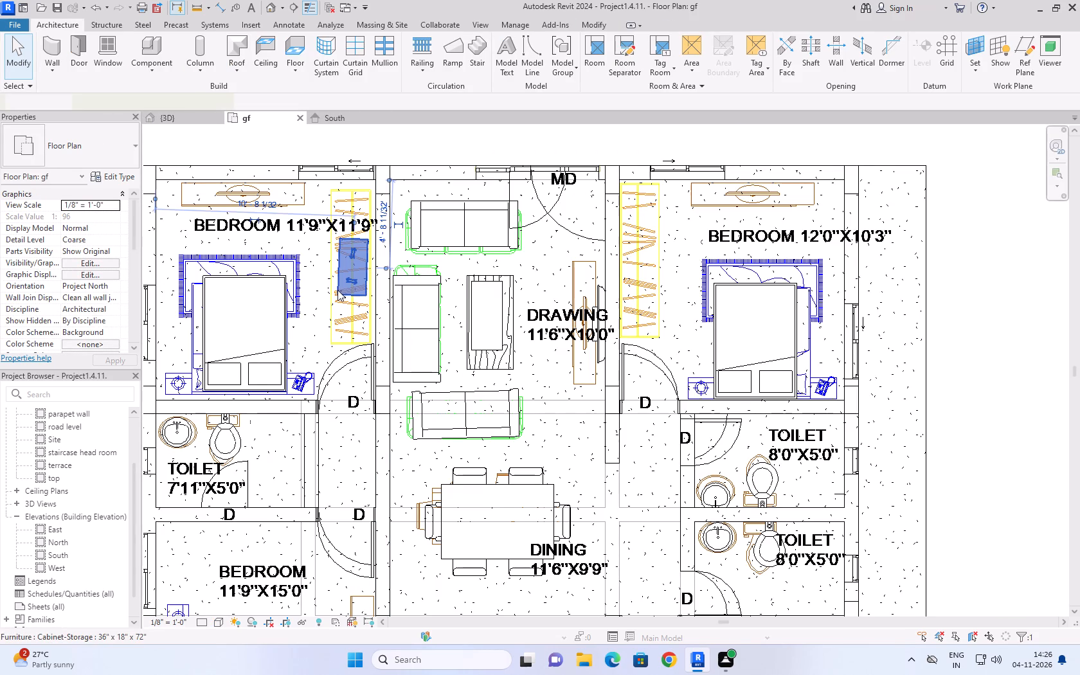
key(Delete)
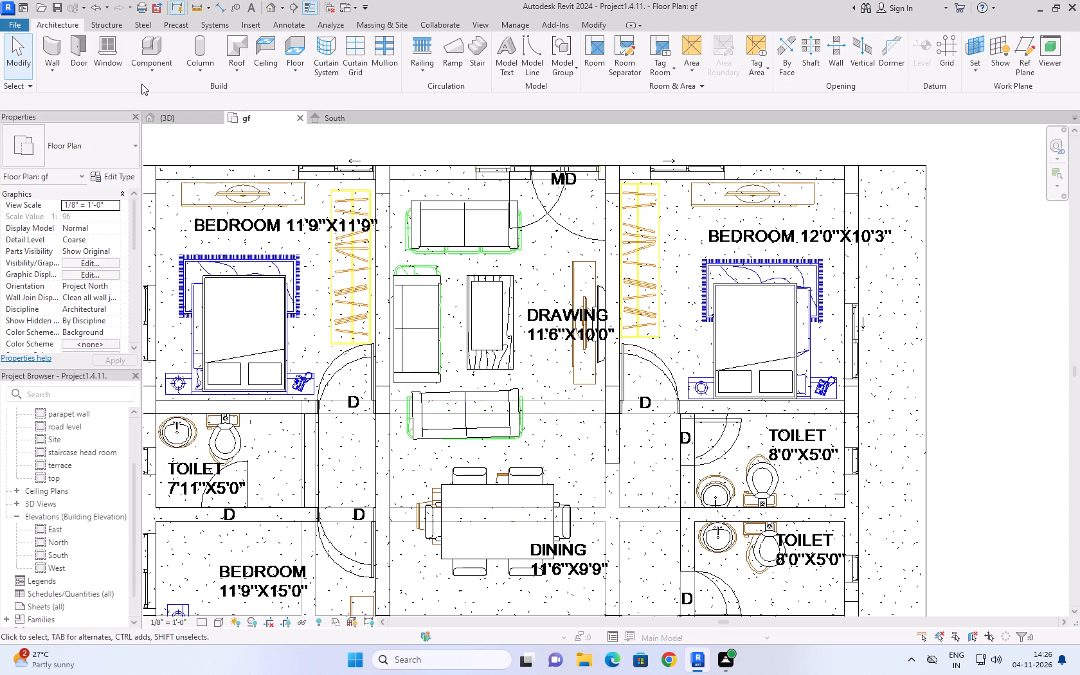
Start placing a component, look through the Storage families and load Cabinet-Storage again.
click(138, 73)
click(182, 105)
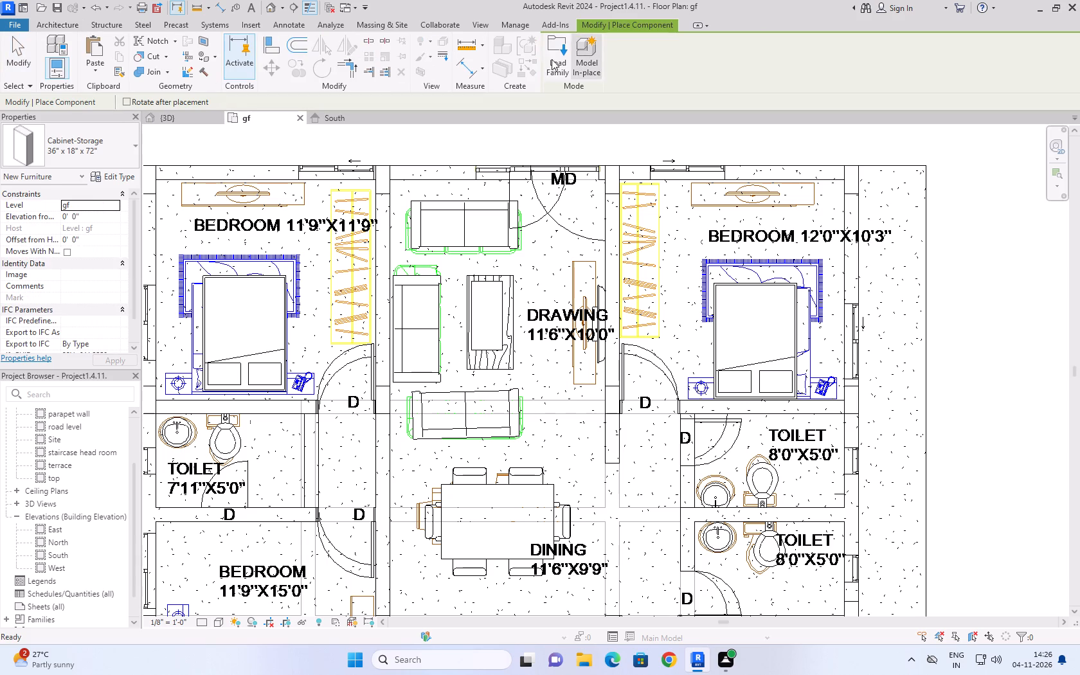
click(548, 60)
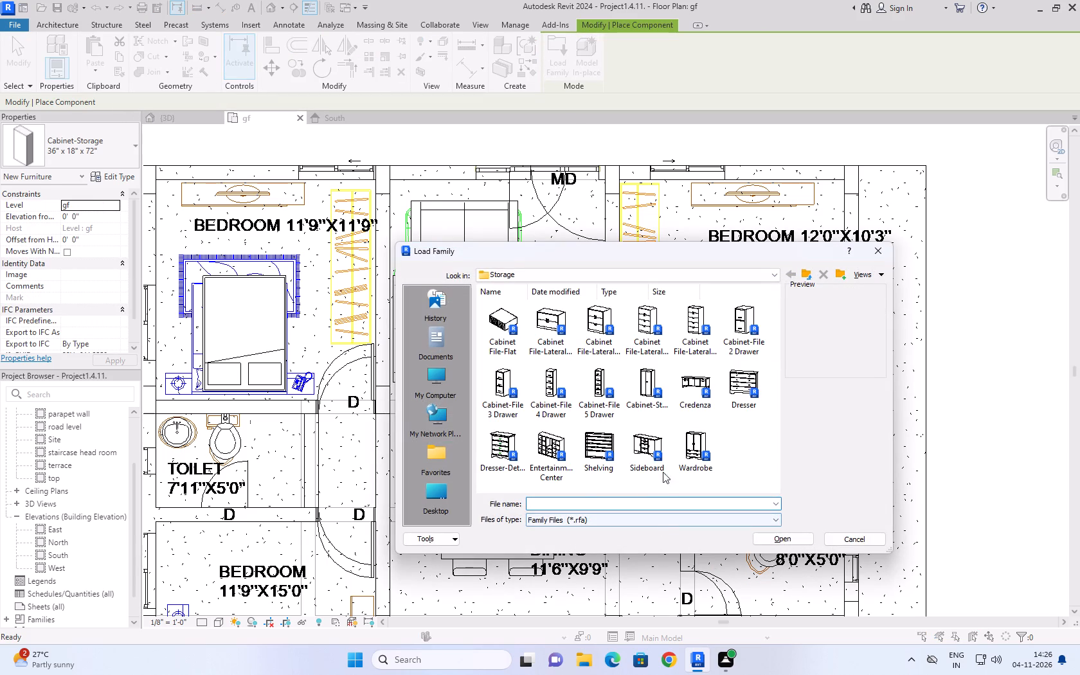
click(636, 378)
click(701, 380)
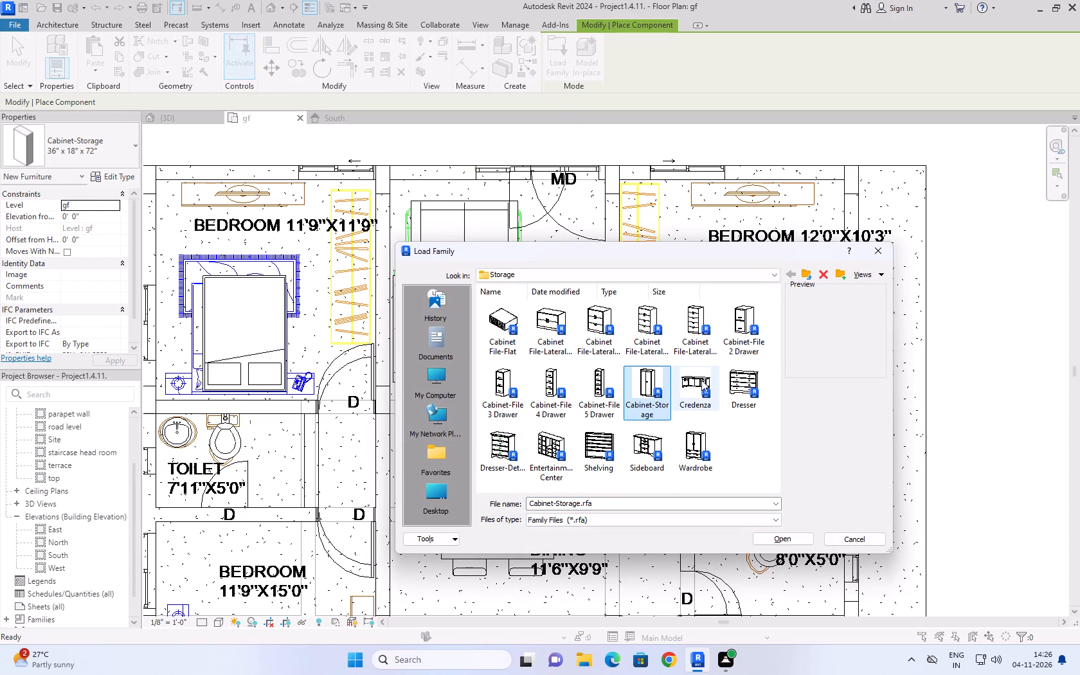
click(737, 378)
click(597, 443)
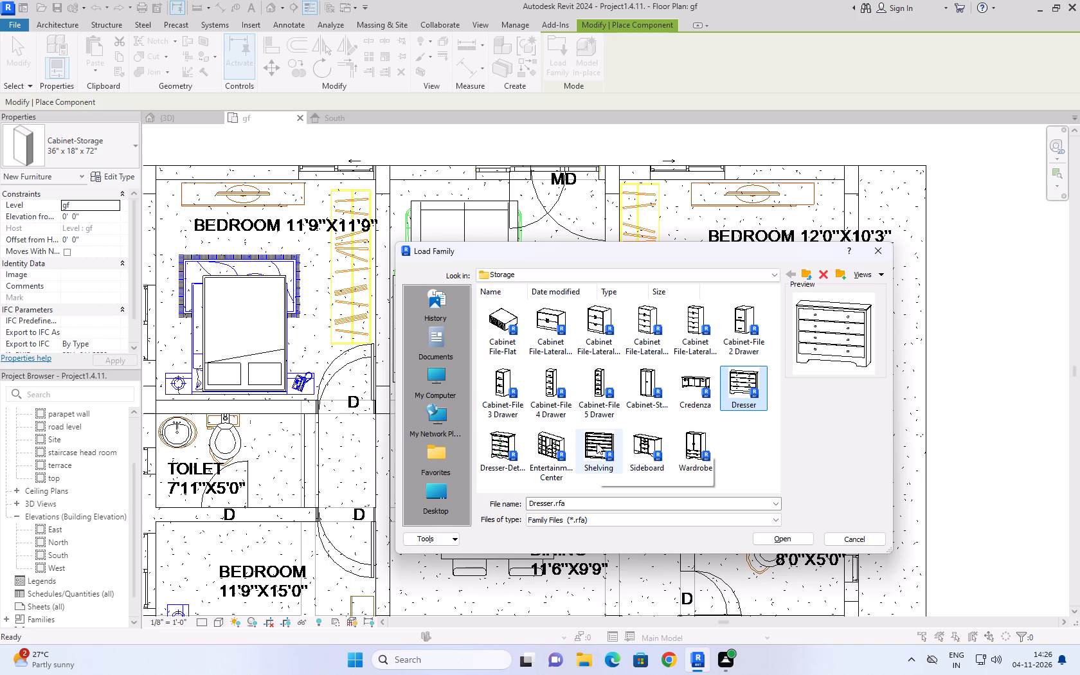
click(634, 384)
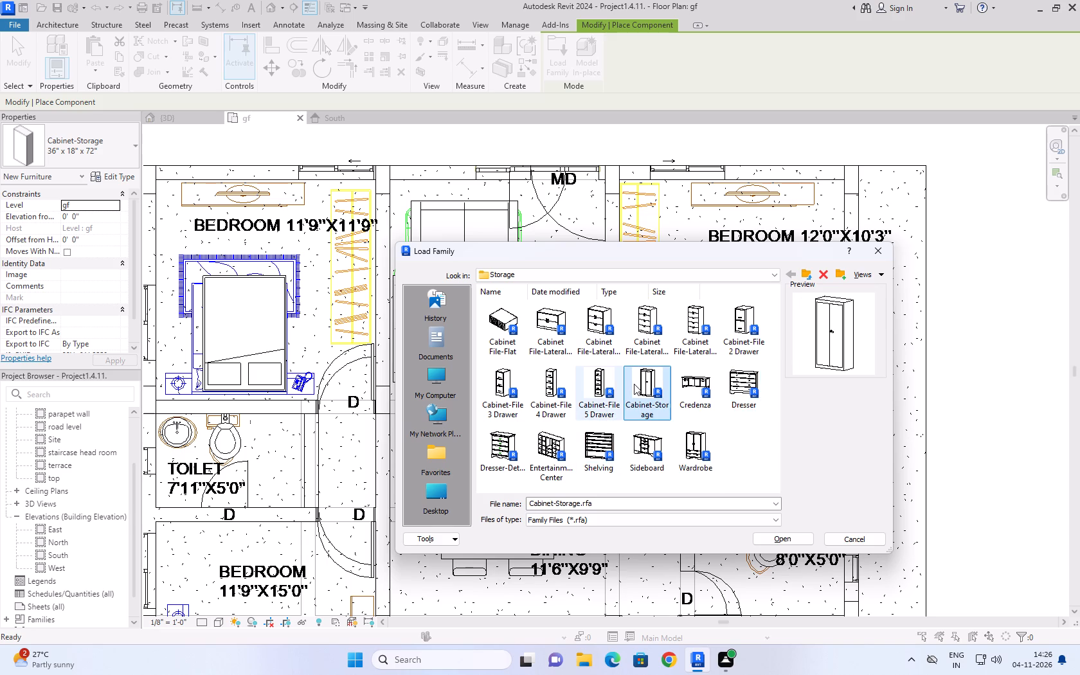
click(764, 539)
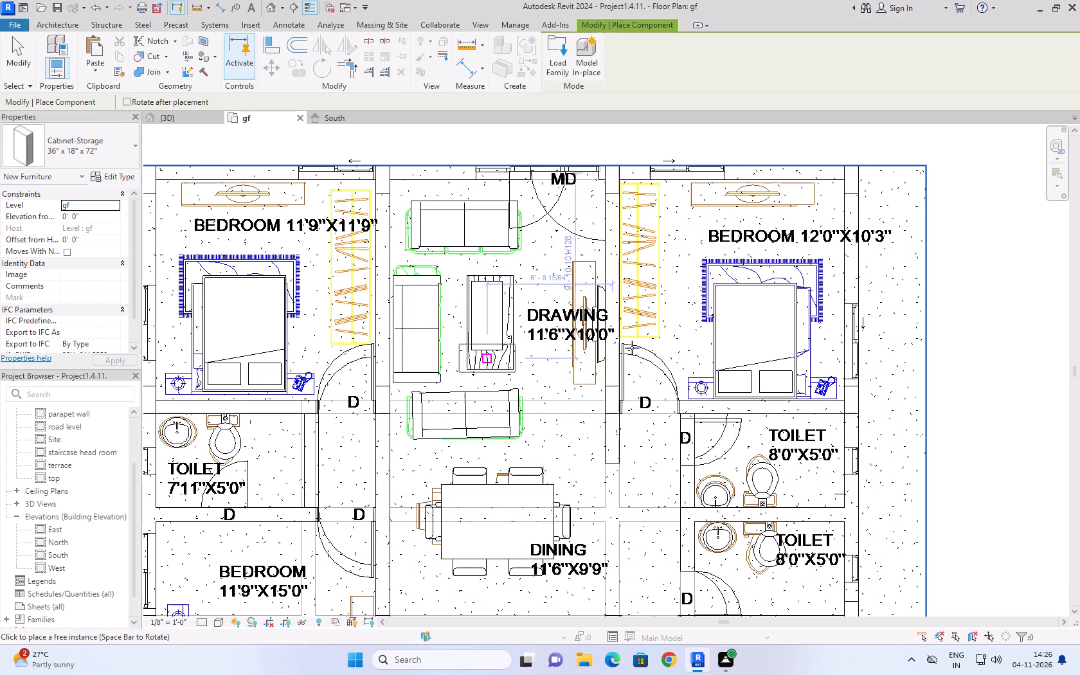
Place 36" x 18" x 72" Cabinet-Storage units, turned lengthwise, at the drawn wardrobes of the western unit's 11'9"X11'9" and 12'0"X10'3" bedrooms.
key(space)
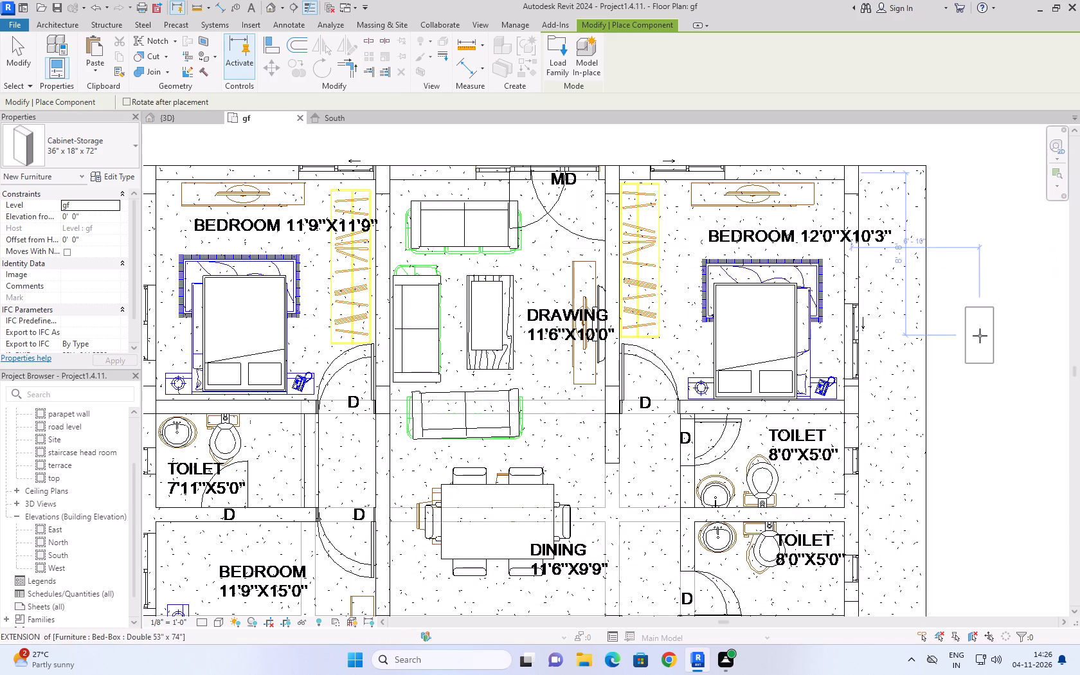
scroll(354, 263, up, 6)
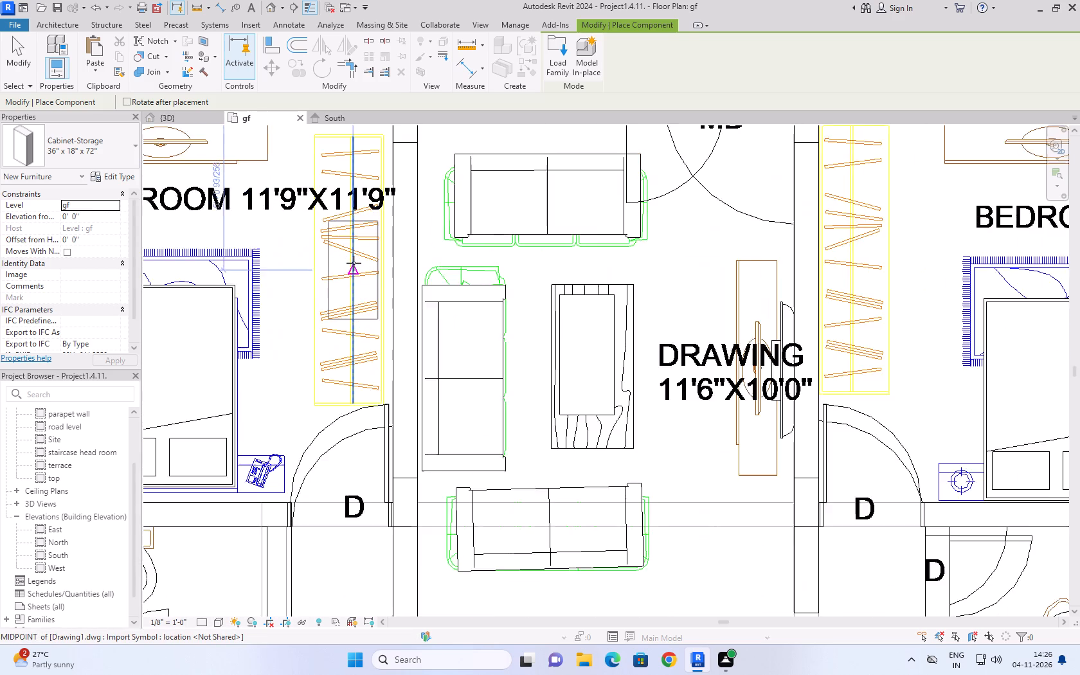
scroll(354, 263, up, 2)
scroll(363, 321, down, 6)
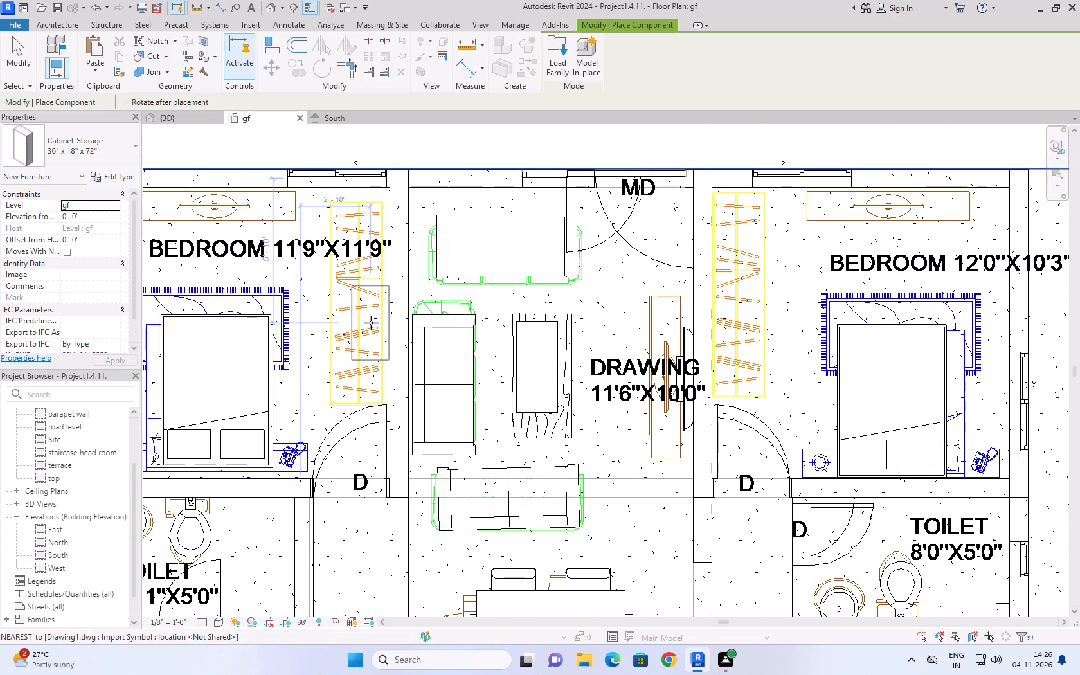
click(368, 264)
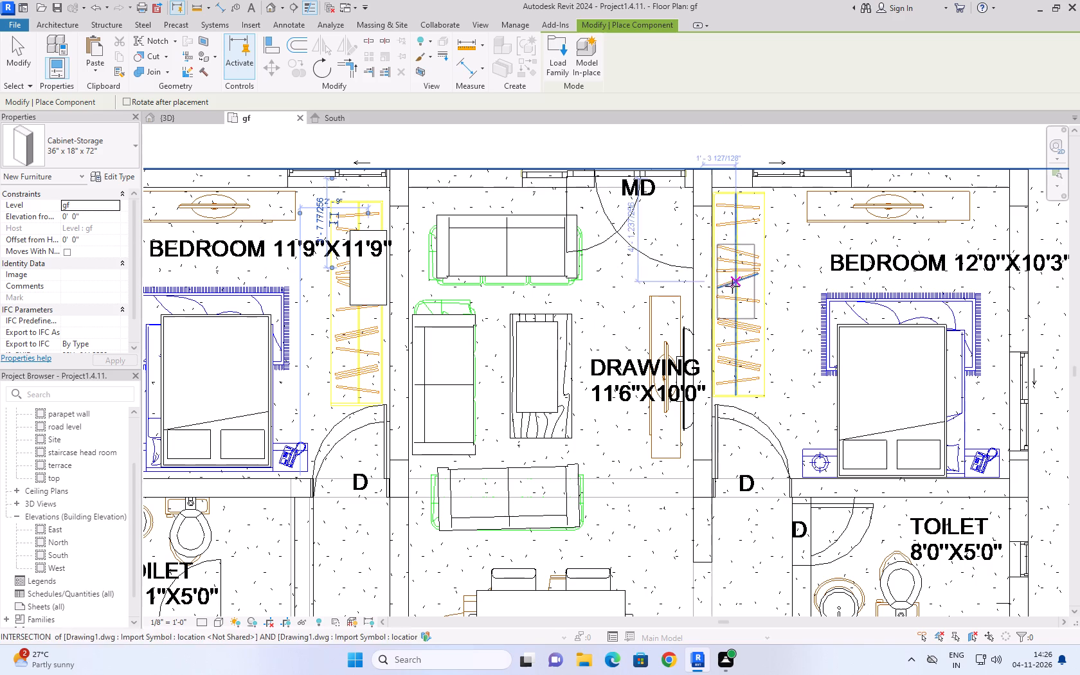
click(732, 288)
Place another lengthwise 36" x 18" x 72" Cabinet-Storage at the south end of the drawn wardrobe in the western unit's 11'9"X15'0" bedroom.
scroll(827, 260, down, 9)
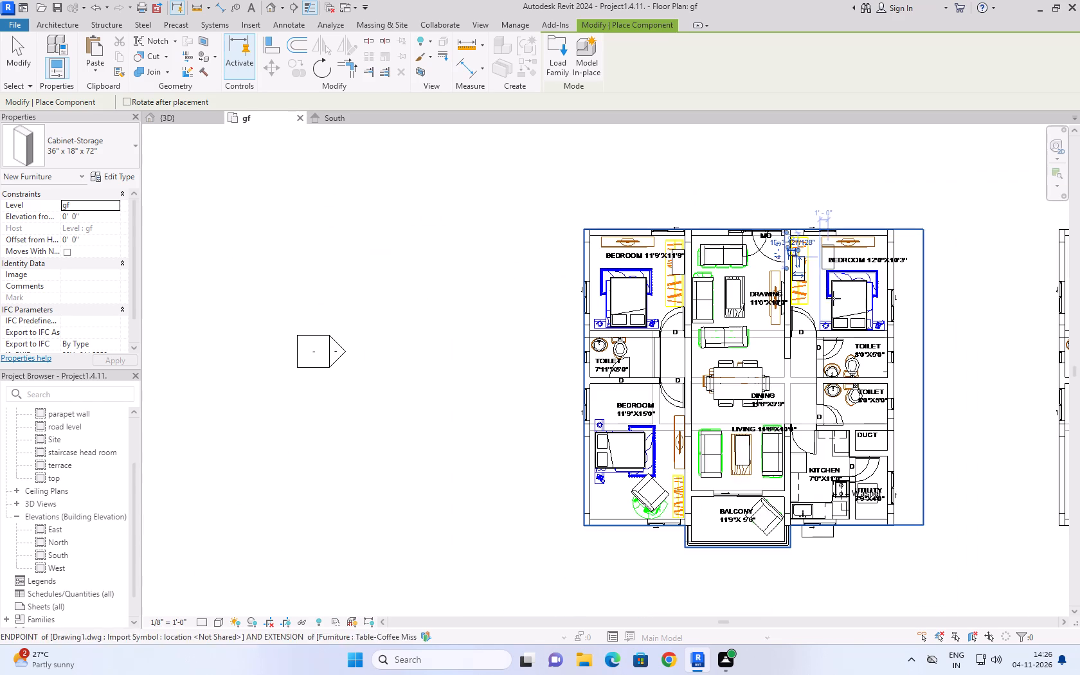
scroll(712, 510, up, 6)
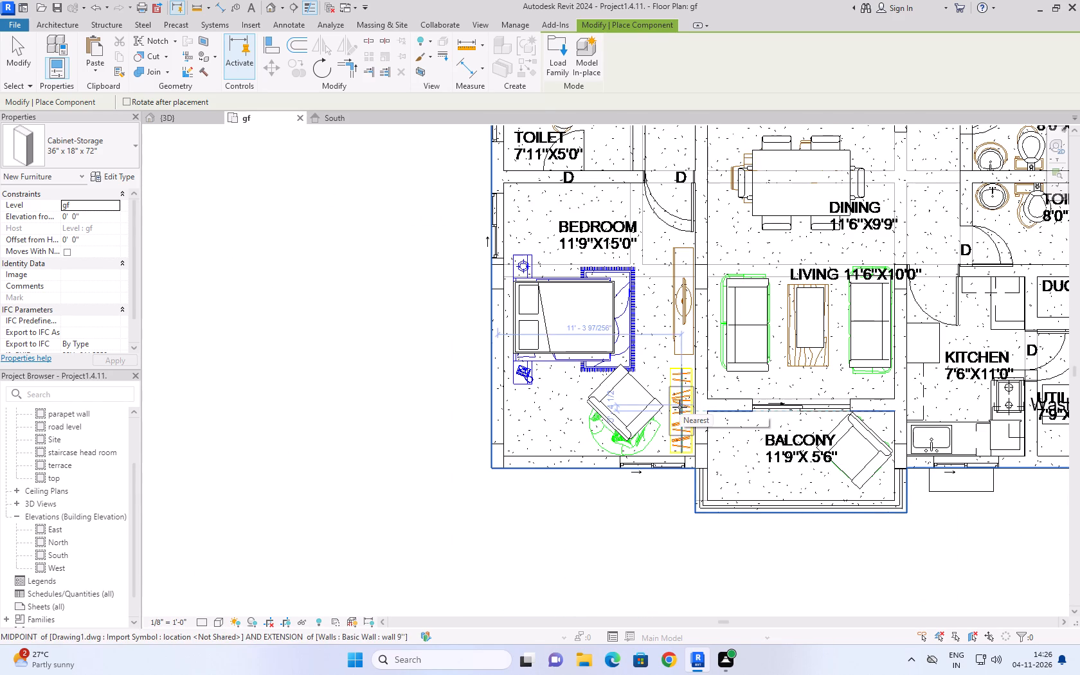
click(680, 430)
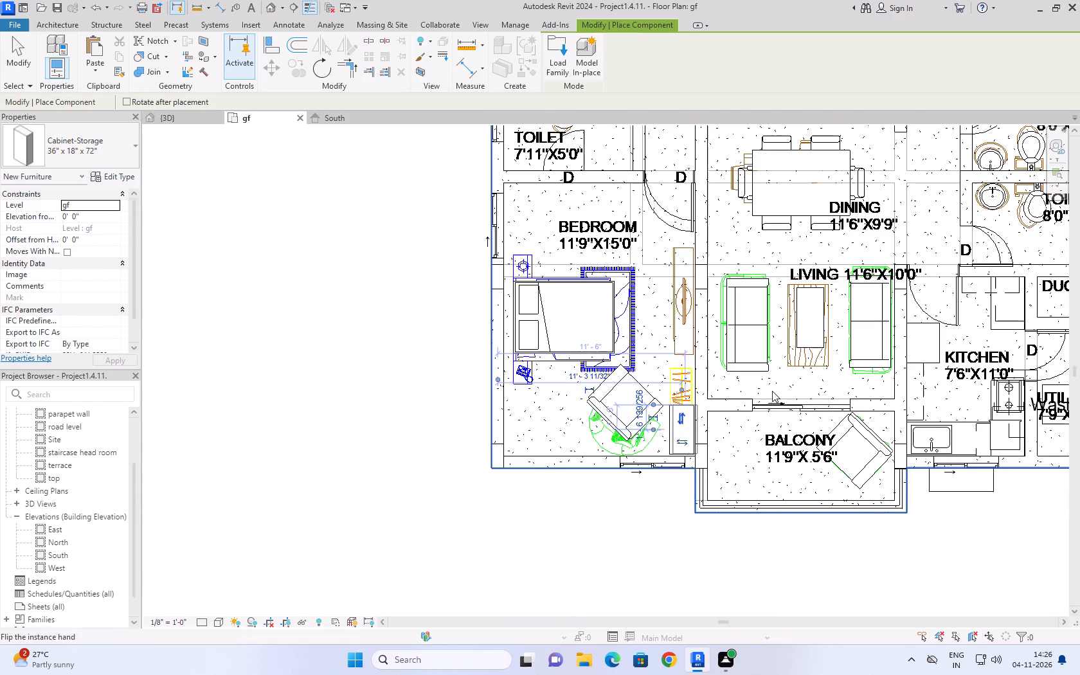
Place lengthwise 36" x 18" x 72" Cabinet-Storage units at the drawn wardrobes of the eastern unit's 11'9"X11'9", 11'9"X15'0" and 12'0"X10'3" bedrooms.
scroll(860, 353, down, 10)
middle_drag(991, 291, 768, 322)
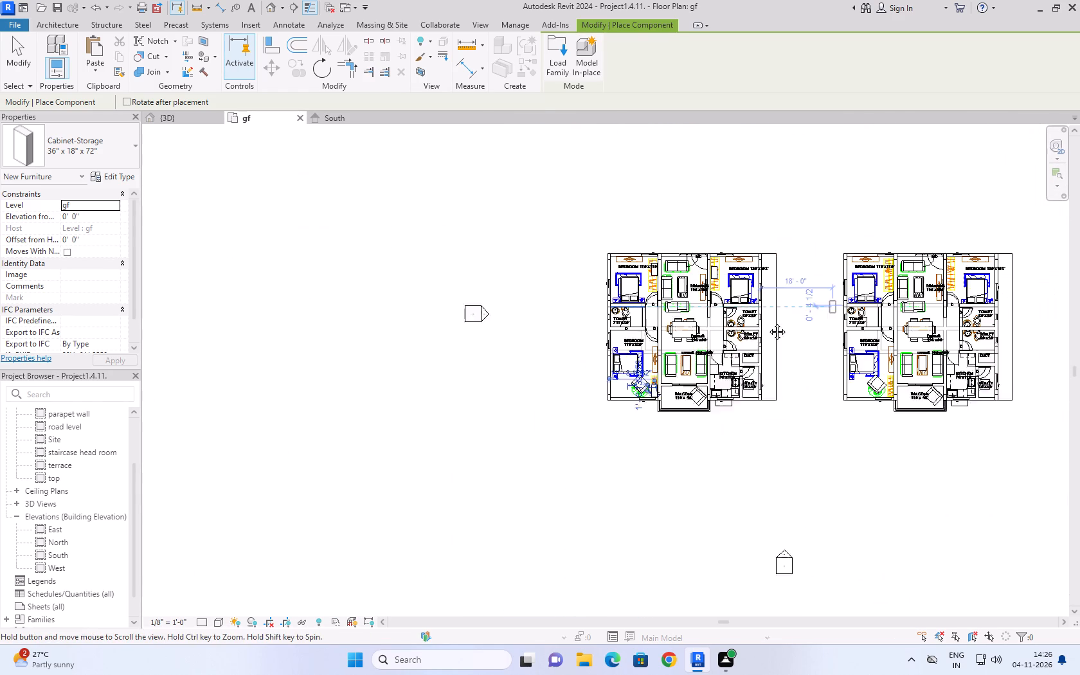
middle_drag(768, 322, 661, 360)
scroll(701, 324, up, 6)
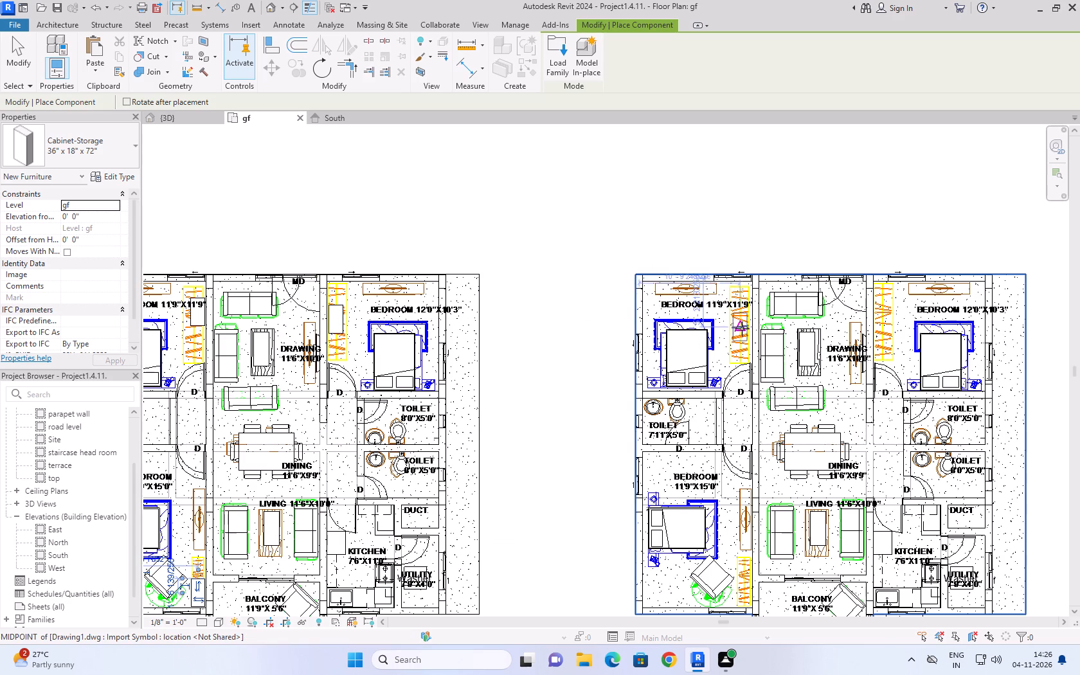
click(741, 323)
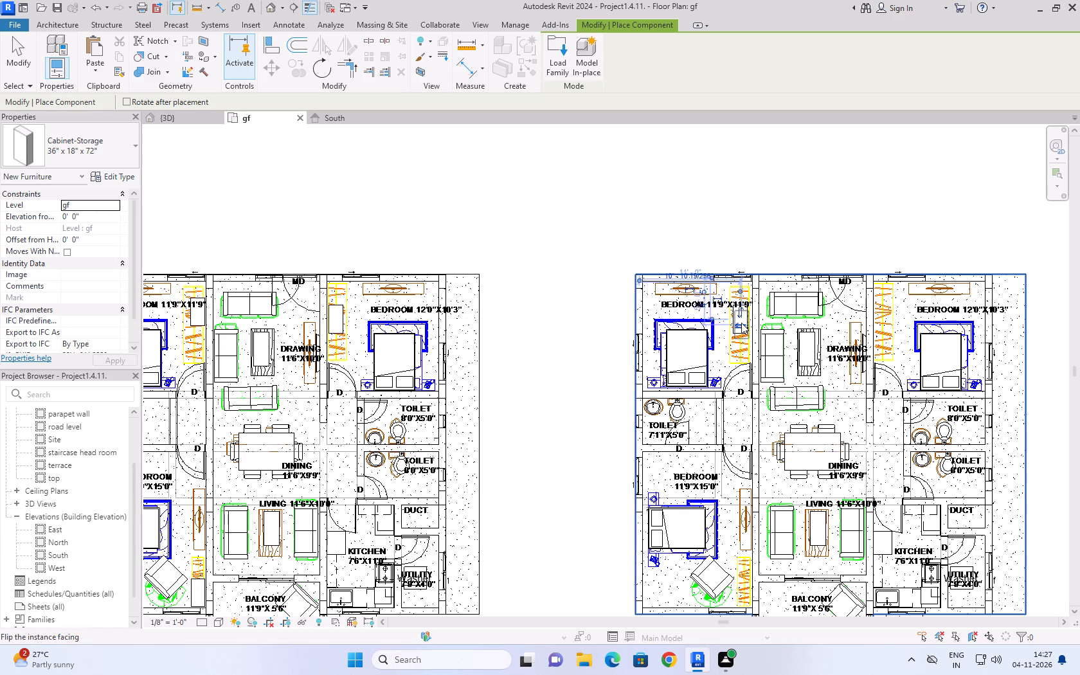
click(746, 578)
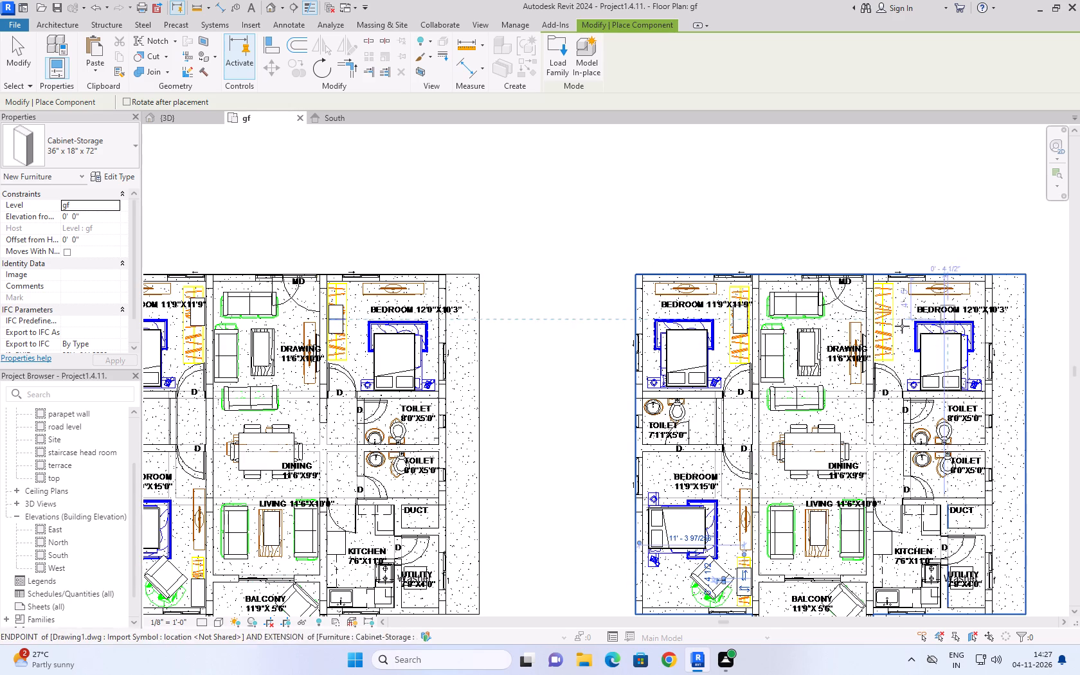
click(887, 312)
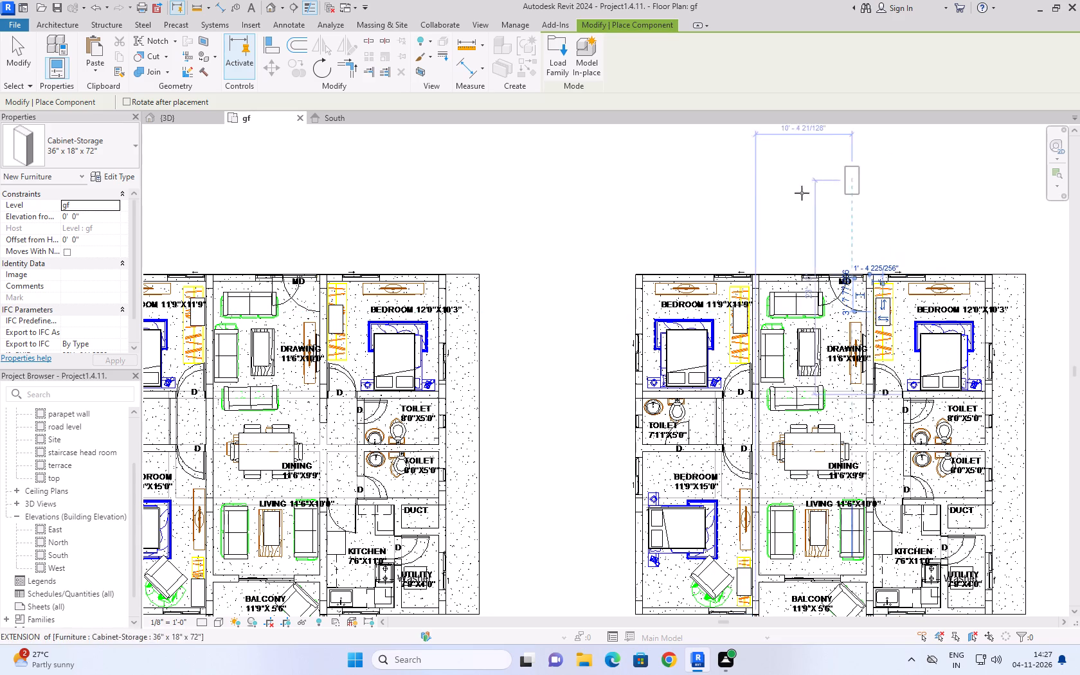
scroll(789, 483, down, 3)
In the 3D view, select all instances of the 36" x 18" x 72" Cabinet-Storage and turn them 180 degrees.
click(191, 123)
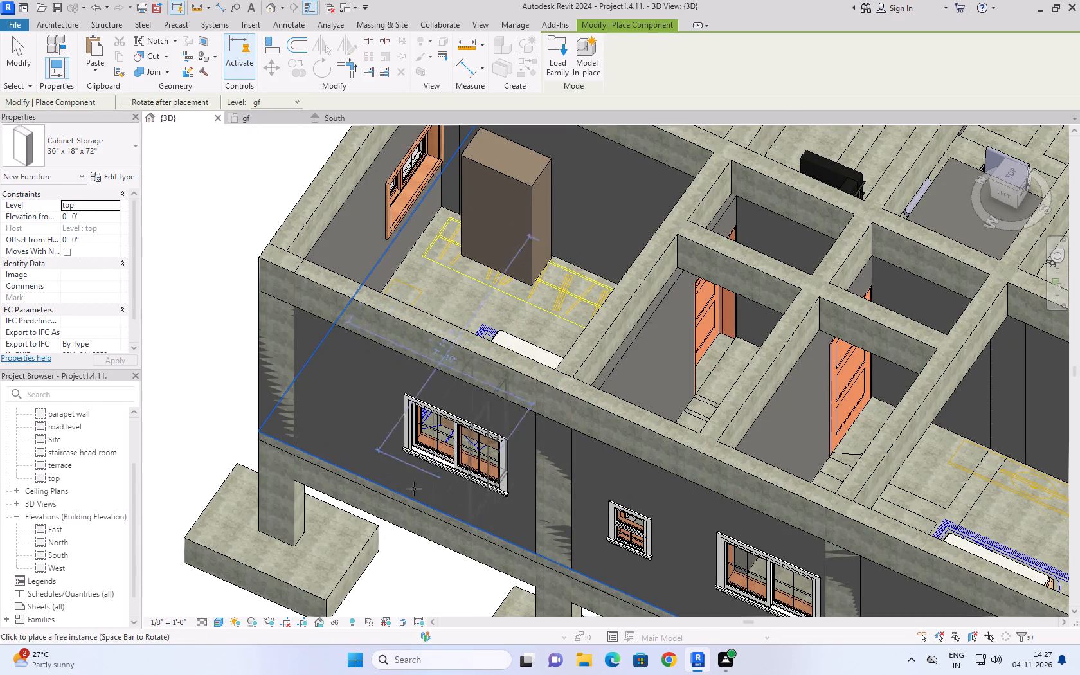
click(11, 46)
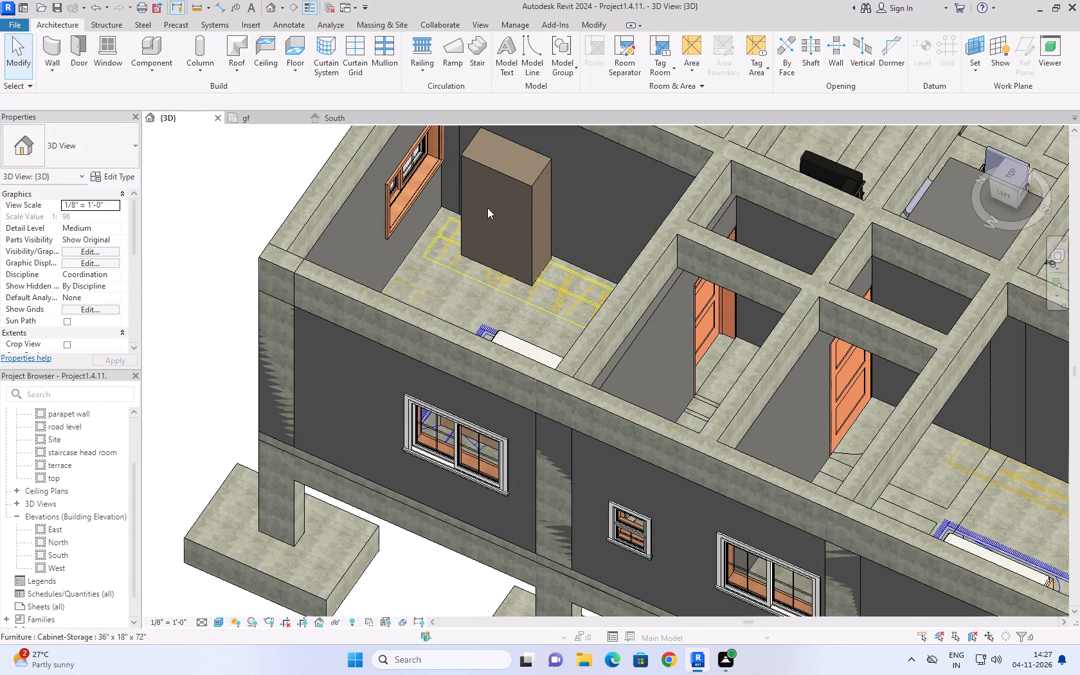
click(500, 169)
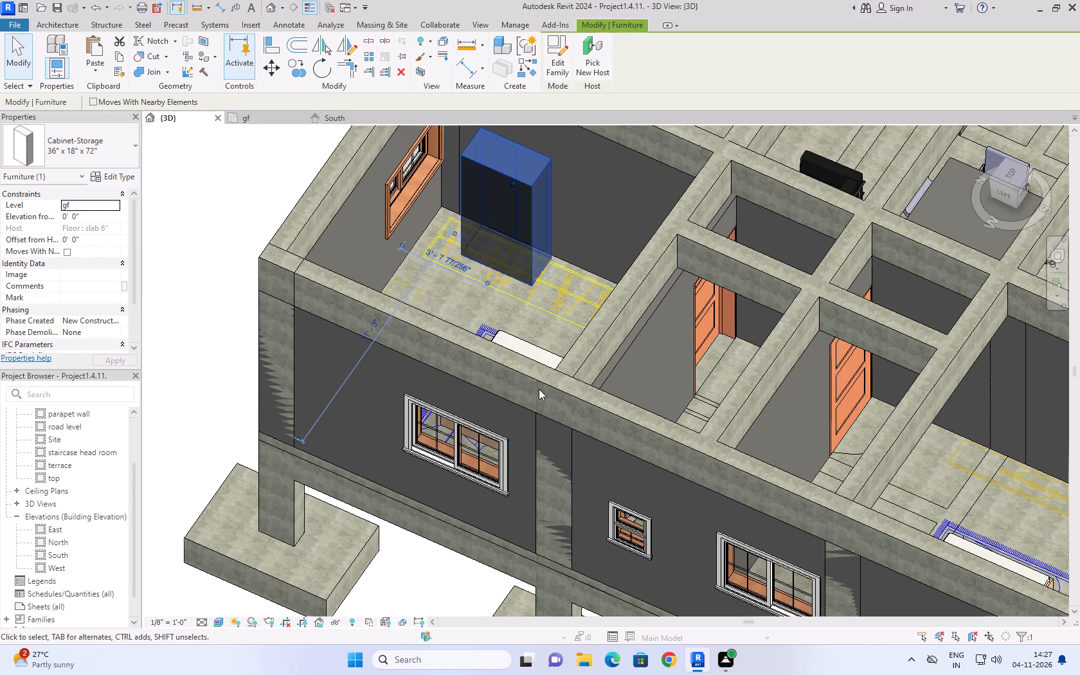
text(SA)
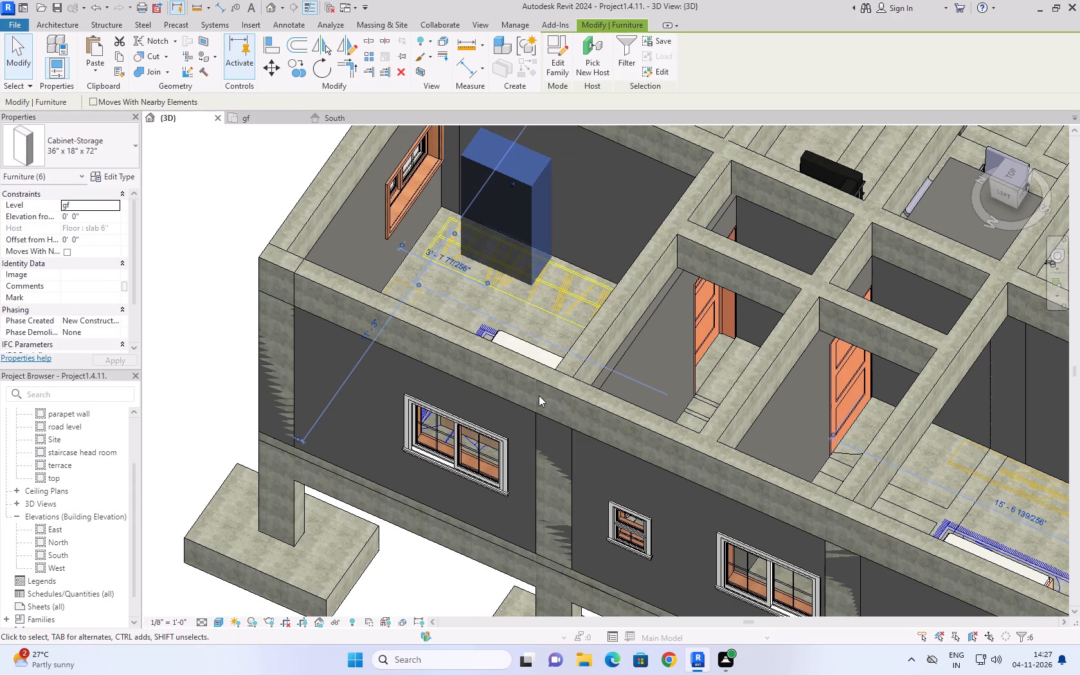
key(space)
key(space)
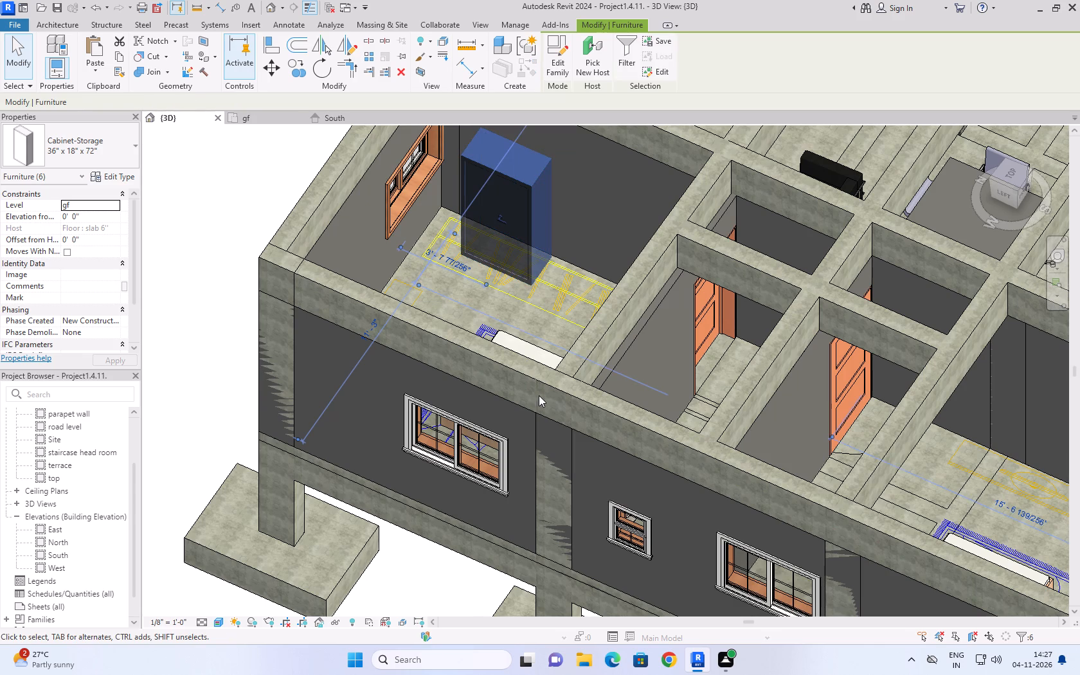
click(221, 186)
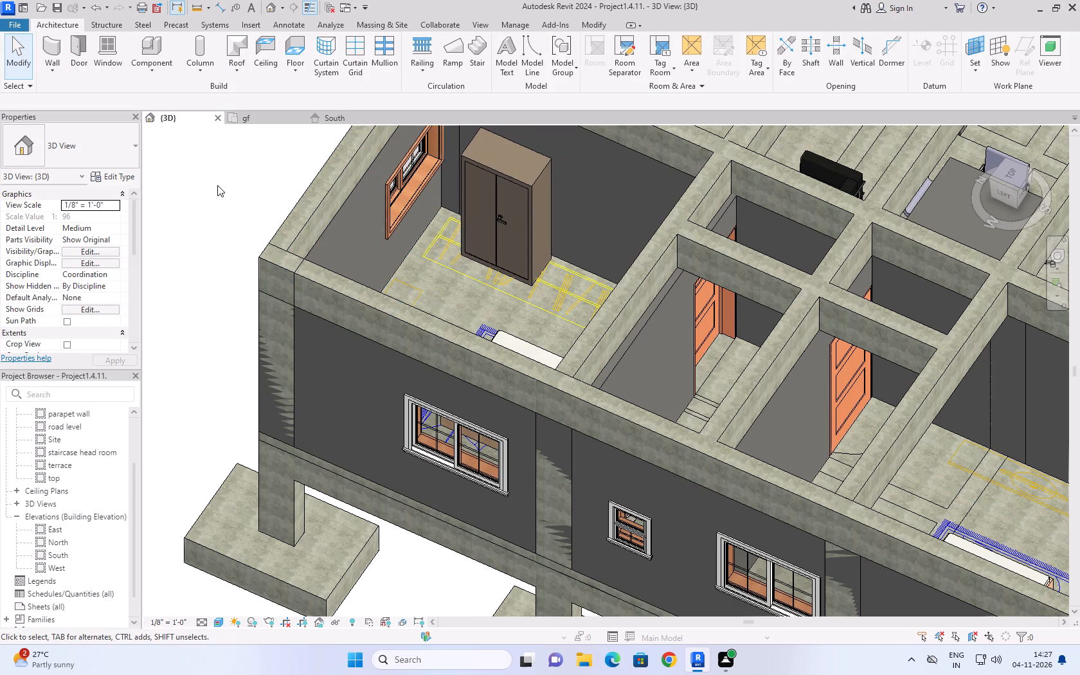
Nudge the storage cabinet in the western unit's 11'9"X15'0" bedroom six increments north, away from the window wall.
scroll(217, 185, down, 4)
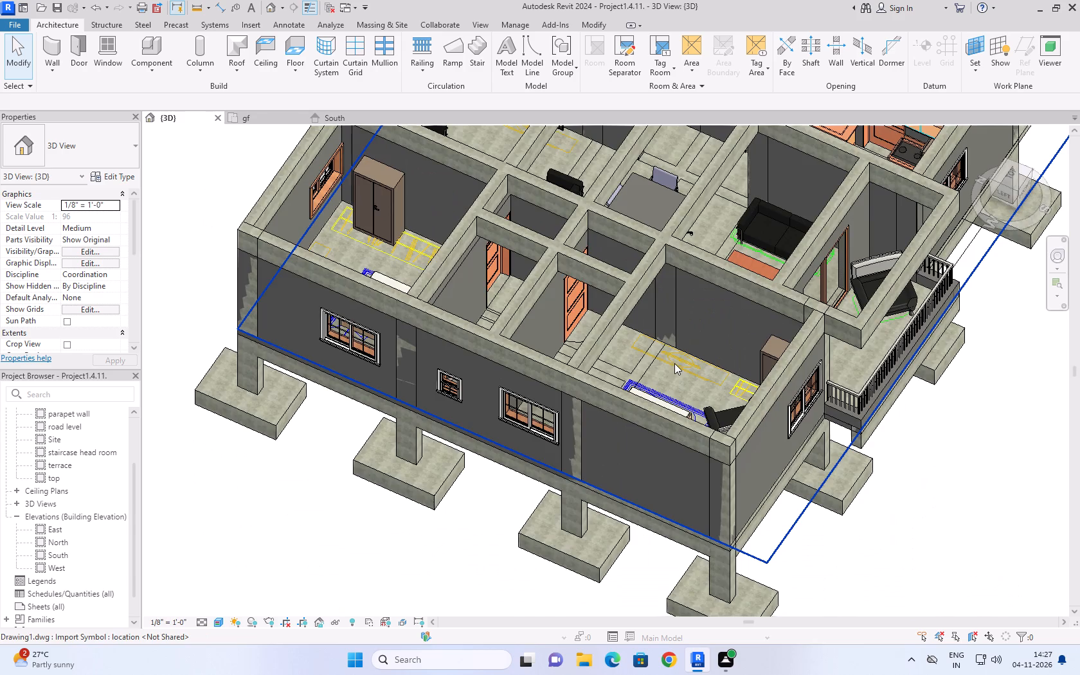
shift+middle_drag(674, 363, 755, 382)
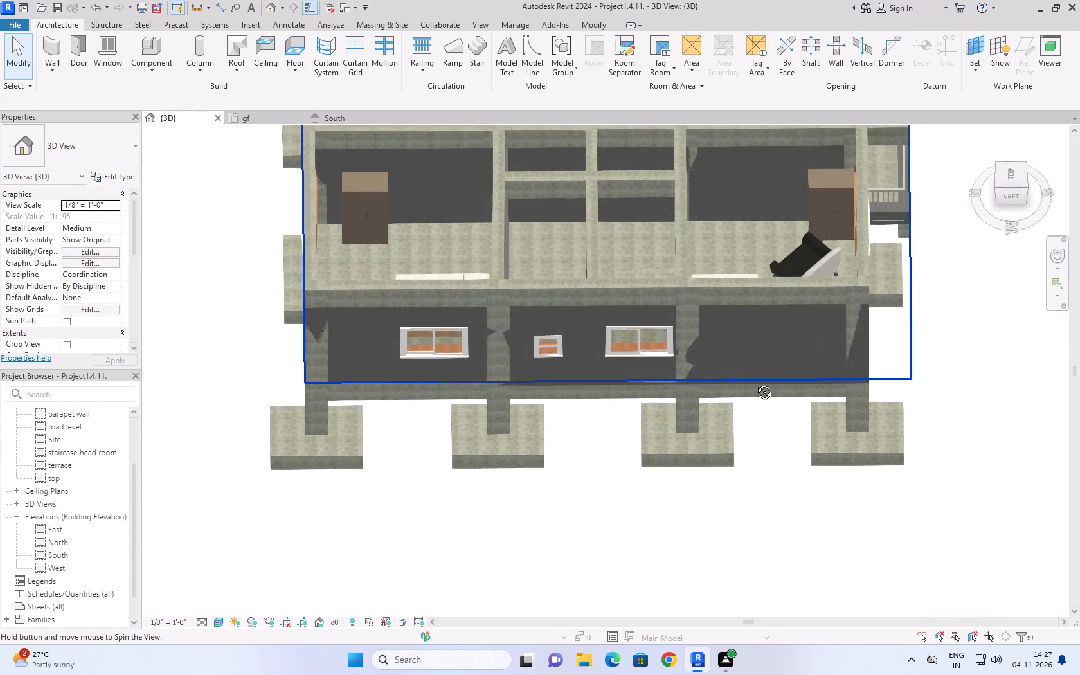
shift+middle_drag(755, 382, 742, 426)
shift+middle_drag(811, 370, 851, 364)
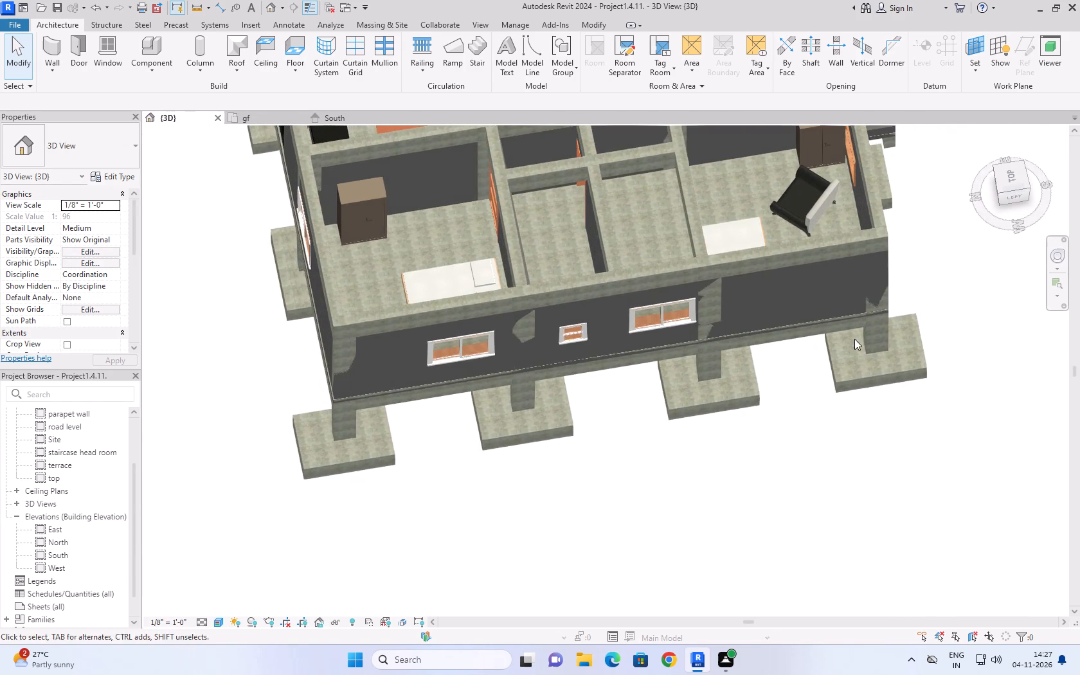
middle_drag(825, 204, 854, 525)
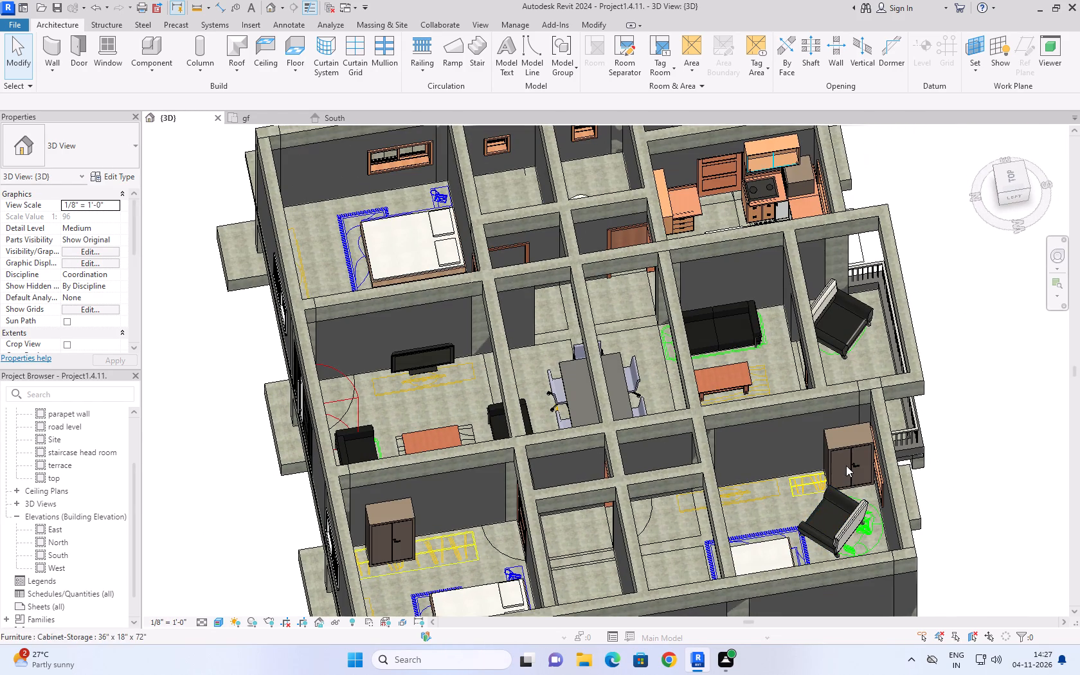
click(836, 442)
click(836, 447)
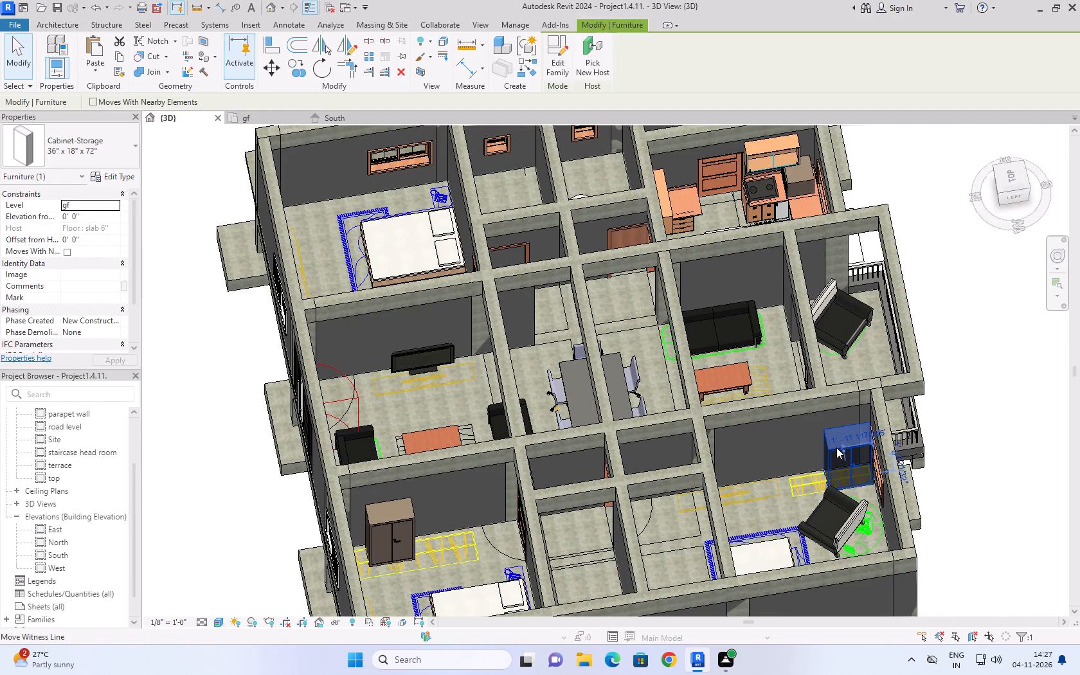
key(Left)
key(Left)
key(Left)
key(Left)
key(Left)
key(Left)
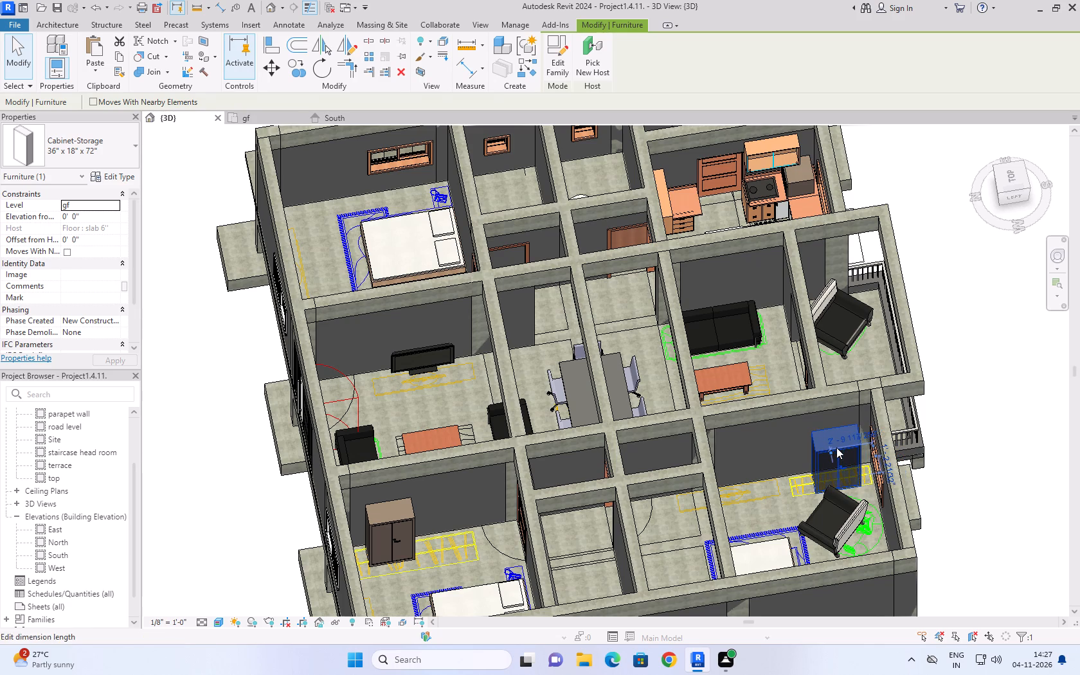
click(1031, 384)
Nudge the Chair-Viper armchair in the western unit's 11'9"X15'0" bedroom toward the room's southwest corner, clear of the storage cabinet.
click(851, 518)
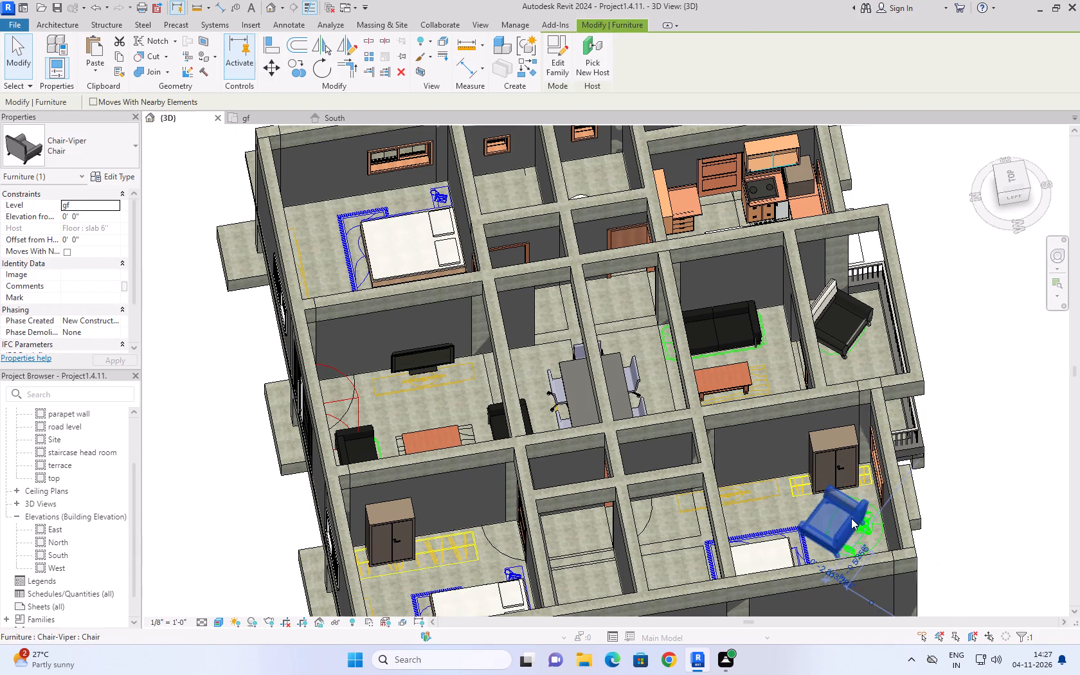
key(Down)
key(Right)
key(Right)
key(Right)
key(Right)
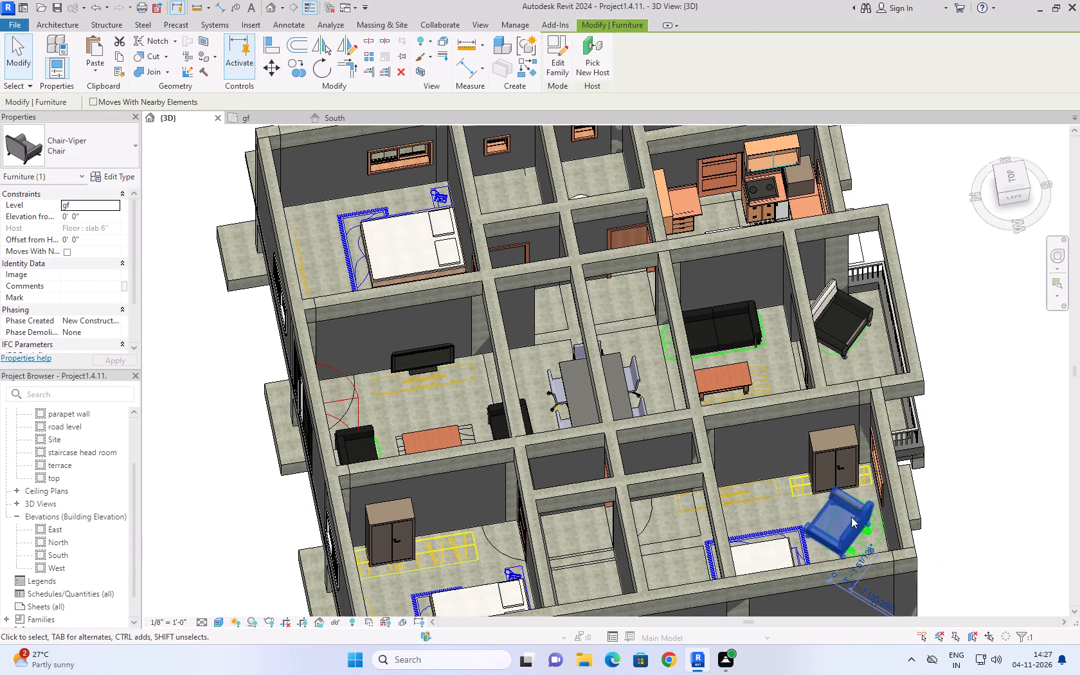
key(Right)
key(Down)
key(Down)
key(Down)
key(Down)
key(Down)
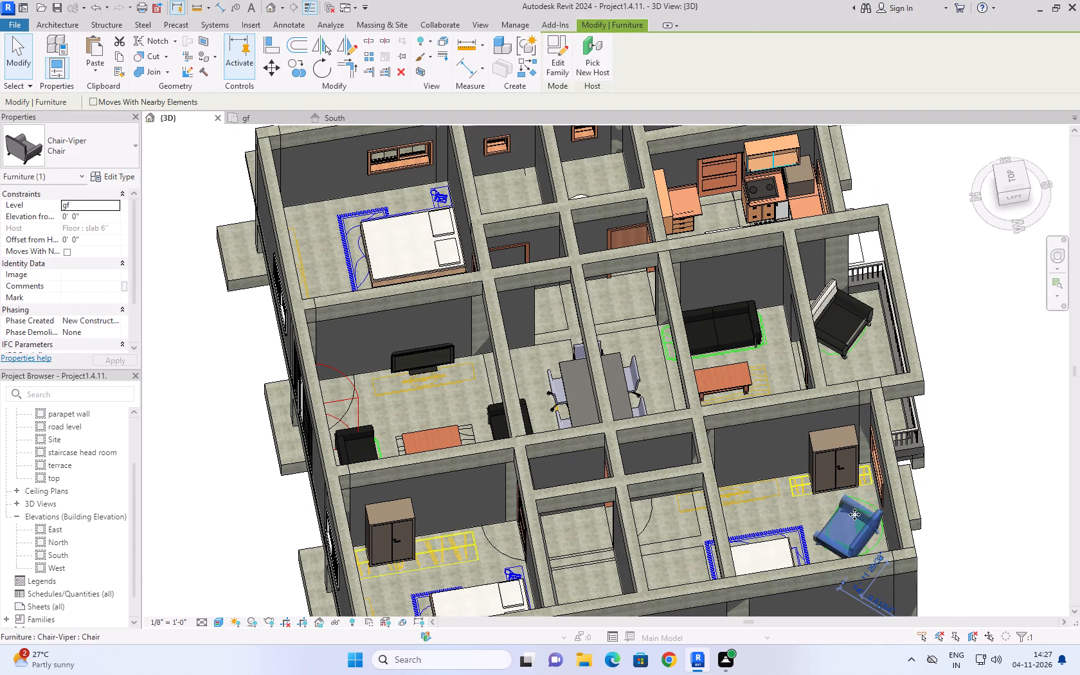
click(987, 426)
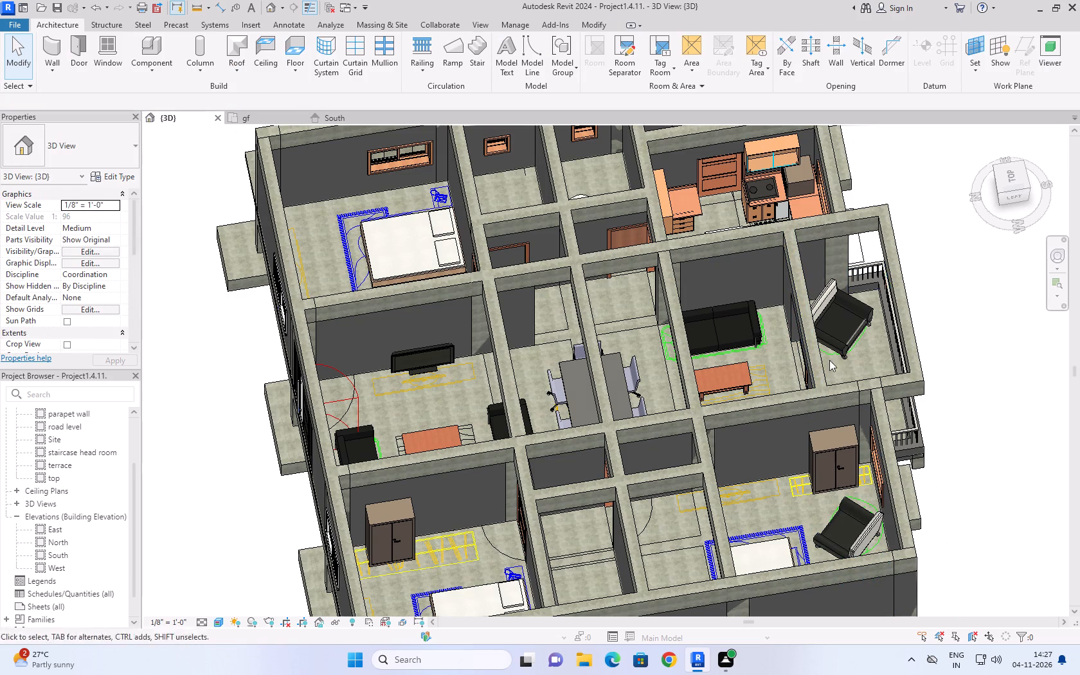
Set the elevation from level of the 50" flat-screen TV in the western unit's drawing room to 4' 0".
shift+scroll(460, 386, up, 1)
shift+middle_drag(460, 386, 453, 420)
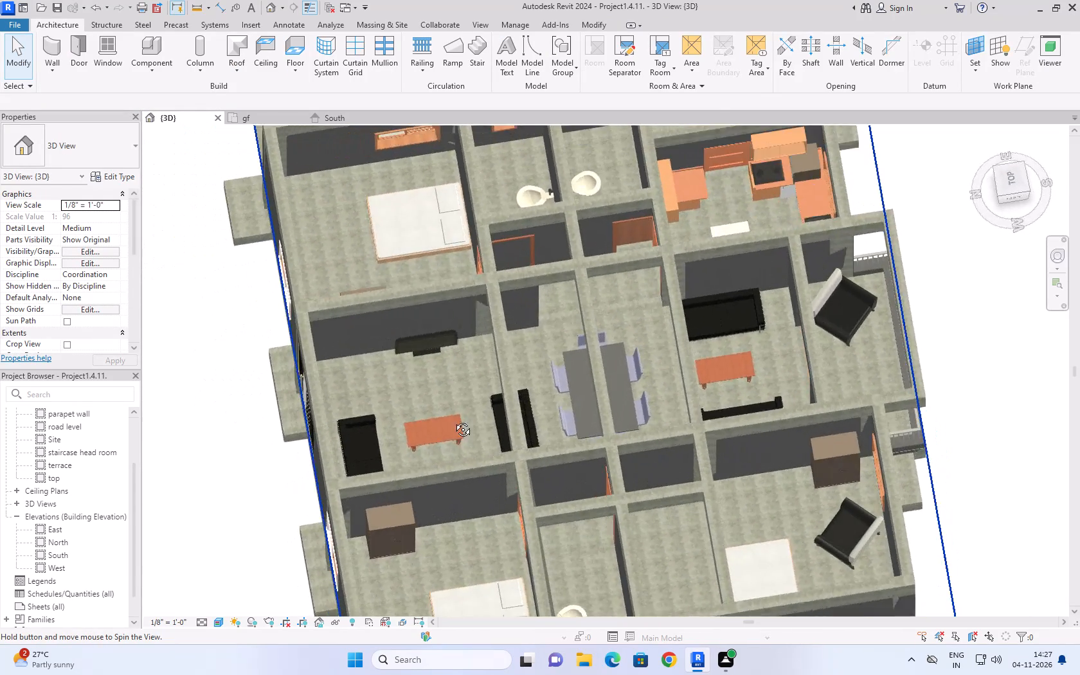
shift+middle_drag(453, 420, 456, 352)
click(424, 366)
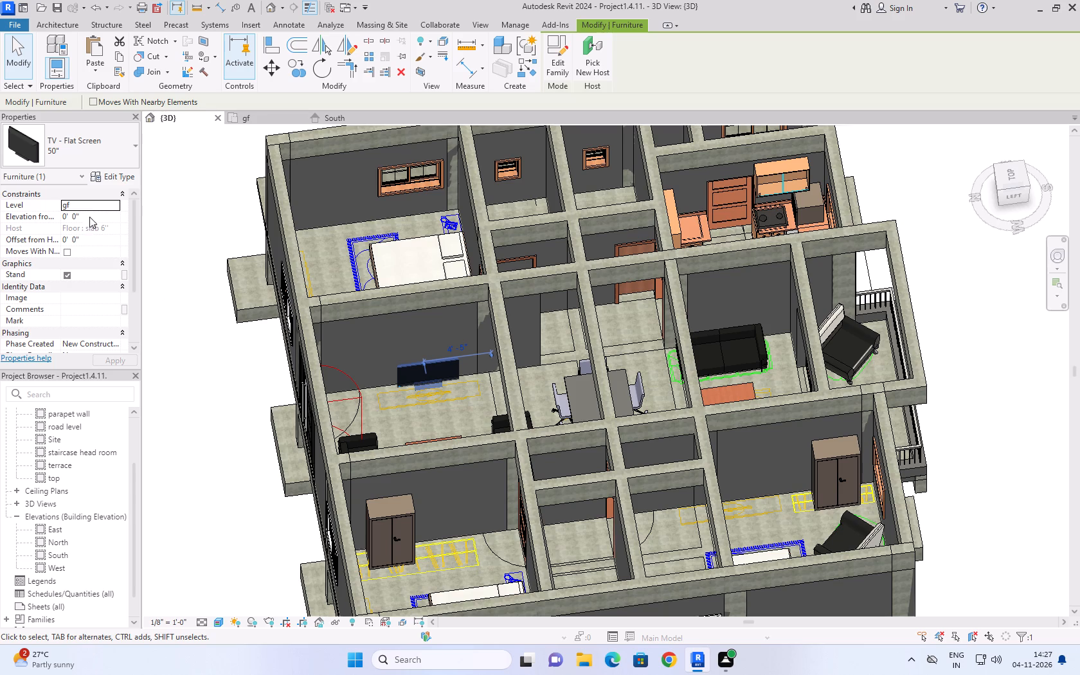
click(91, 216)
text(4')
click(116, 364)
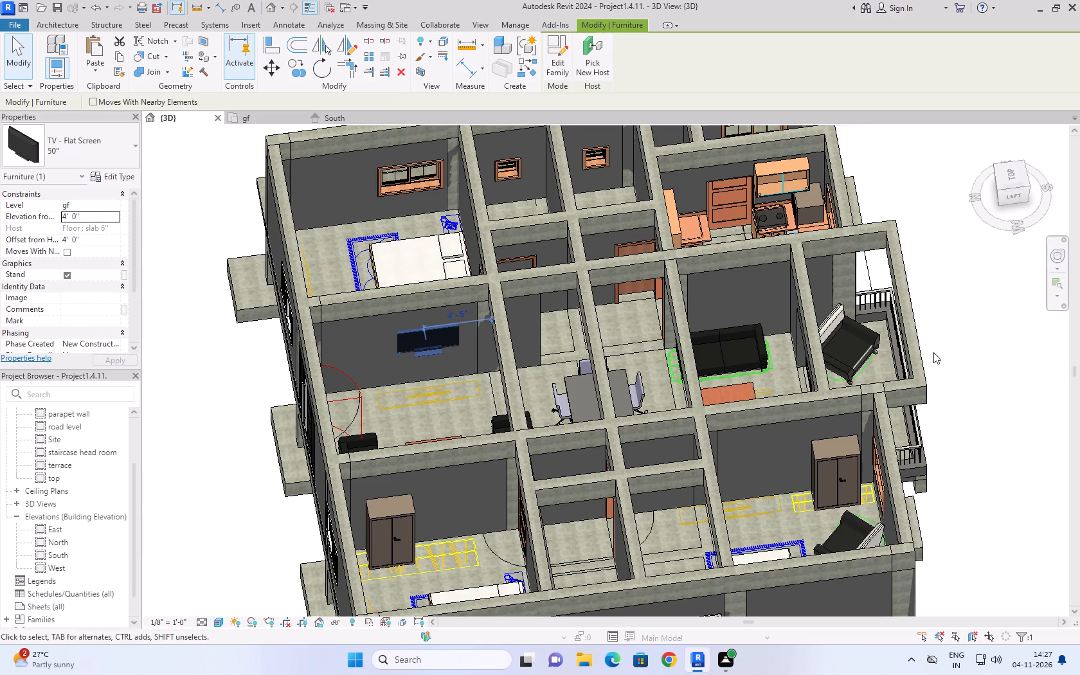
click(956, 305)
Turn the storage cabinet in the western unit's 12'0"X10'3" bedroom 180 degrees so its doors face the bed.
middle_drag(737, 296, 772, 495)
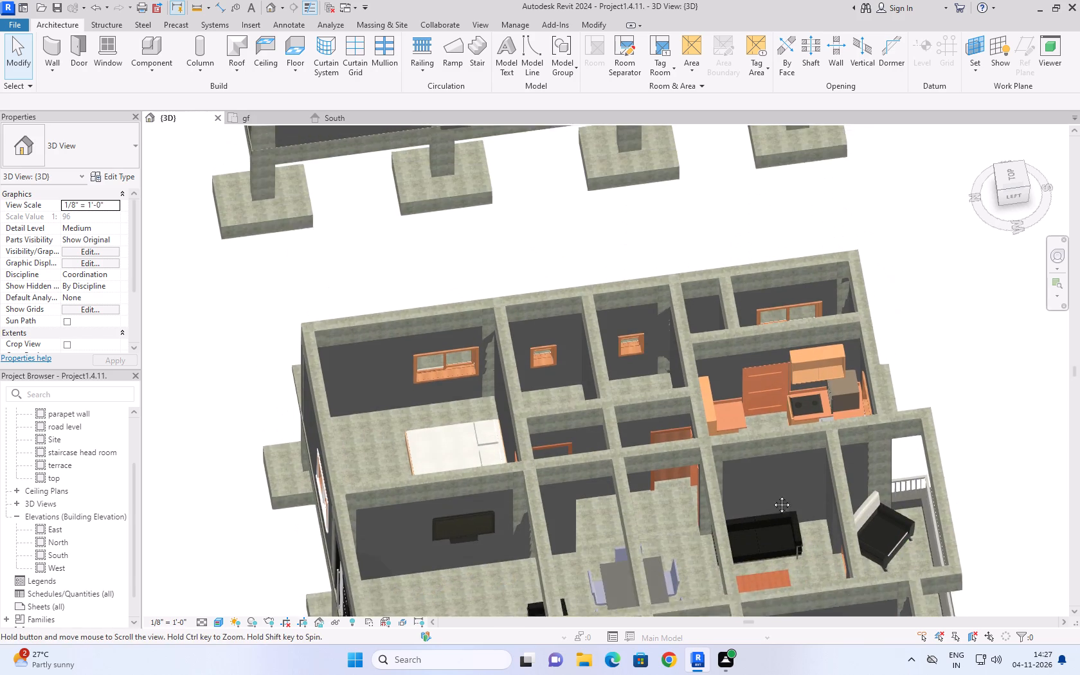
middle_drag(772, 495, 772, 503)
shift+middle_drag(570, 262, 589, 324)
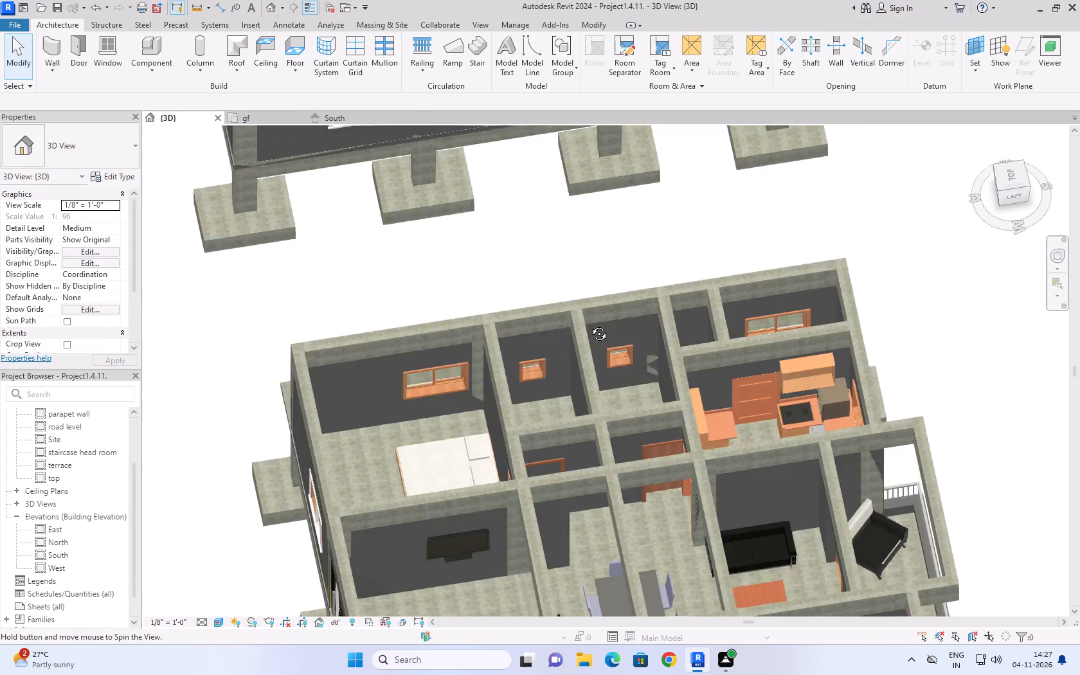
shift+middle_drag(589, 324, 679, 455)
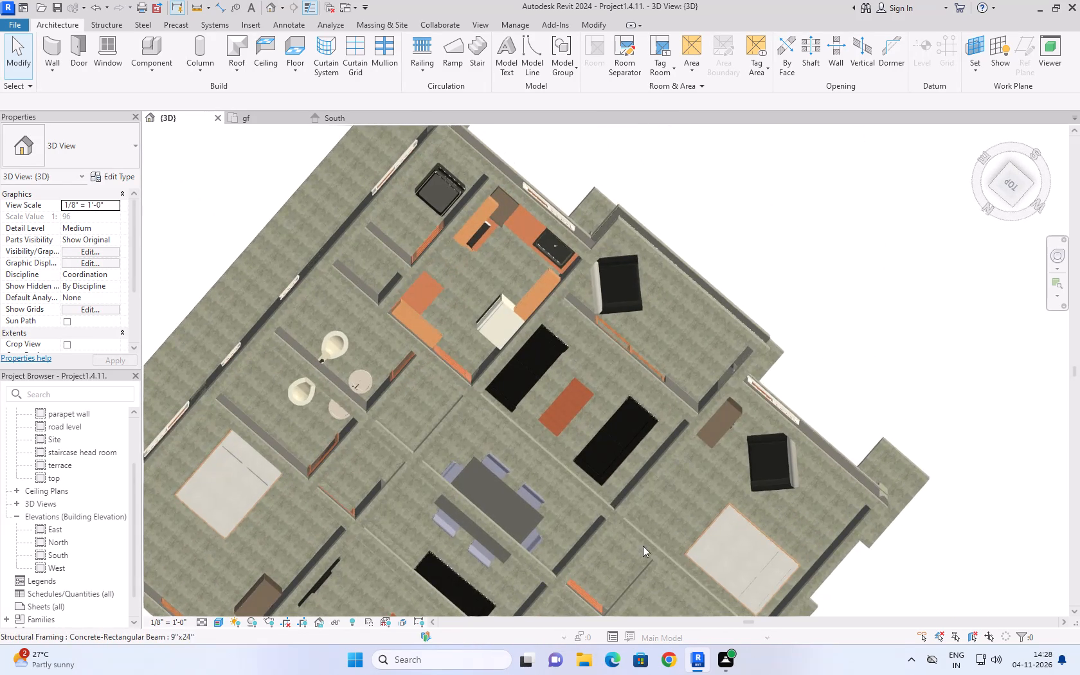
middle_drag(627, 550, 798, 361)
shift+middle_drag(253, 494, 334, 476)
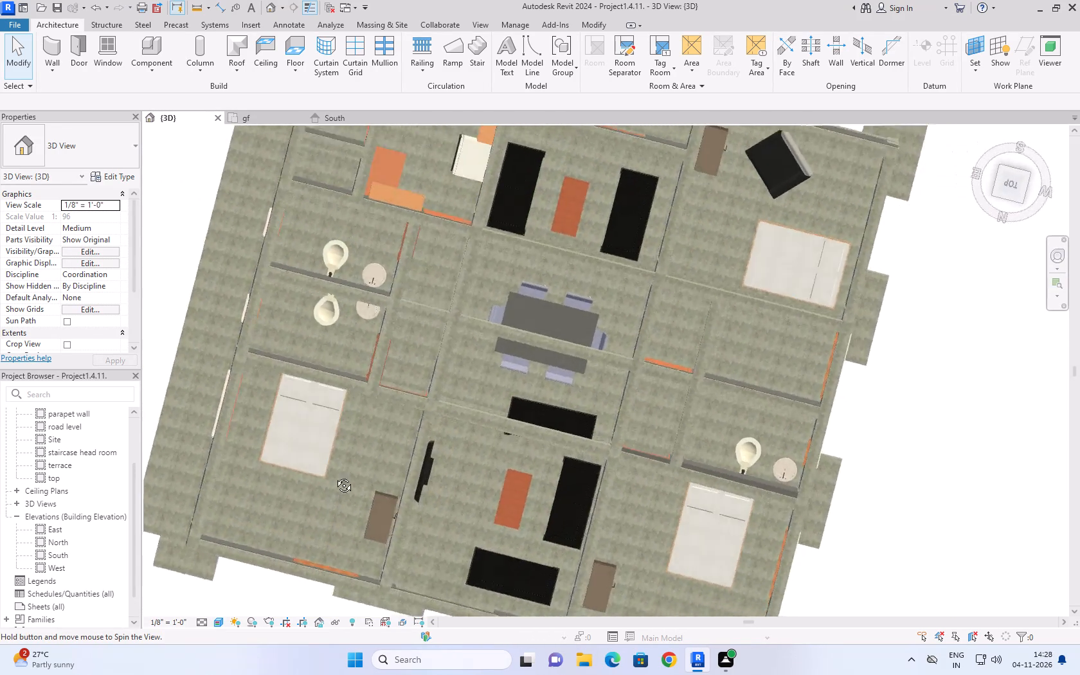
shift+middle_drag(334, 476, 411, 562)
middle_drag(424, 579, 473, 343)
shift+middle_drag(525, 549, 544, 379)
shift+scroll(534, 505, up, 1)
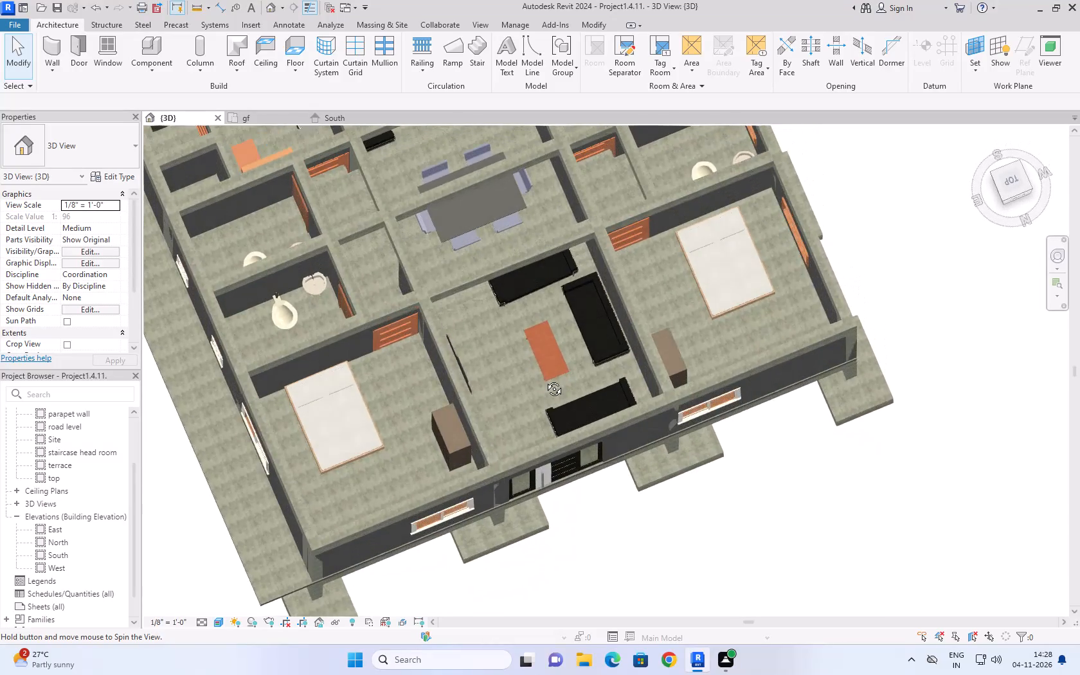
click(456, 433)
click(451, 443)
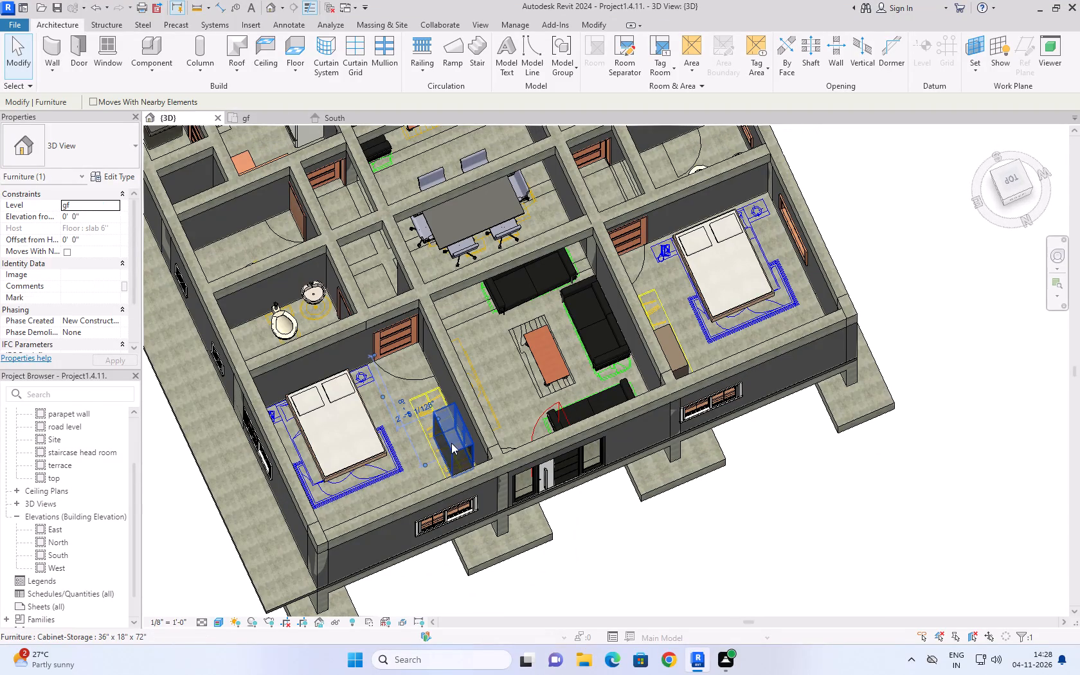
key(space)
key(space)
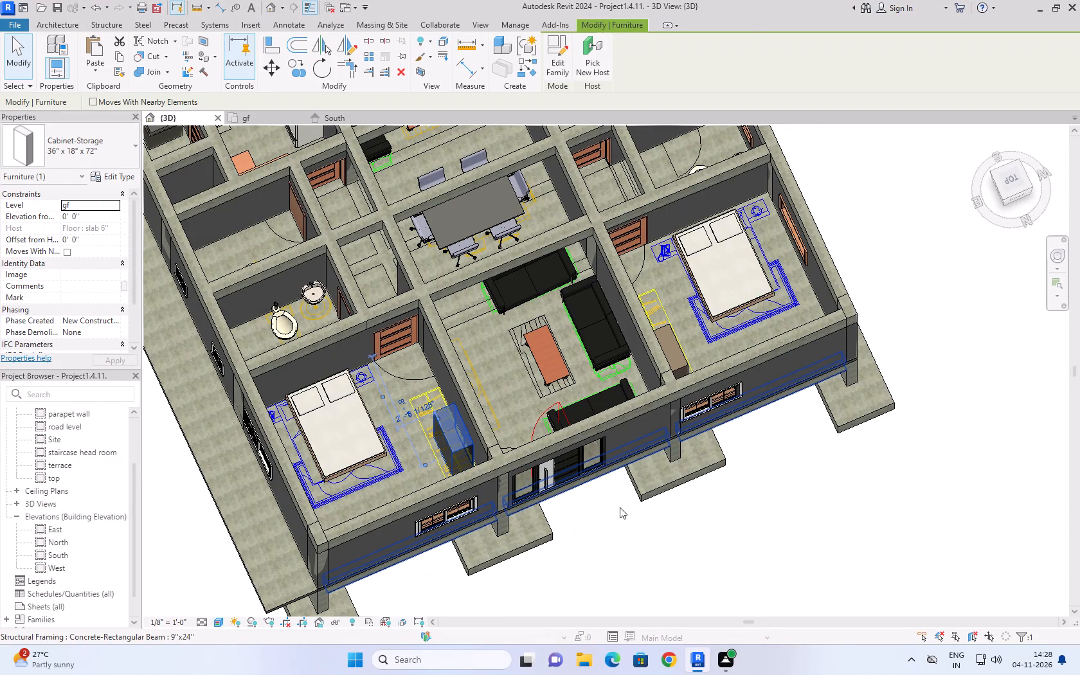
click(611, 526)
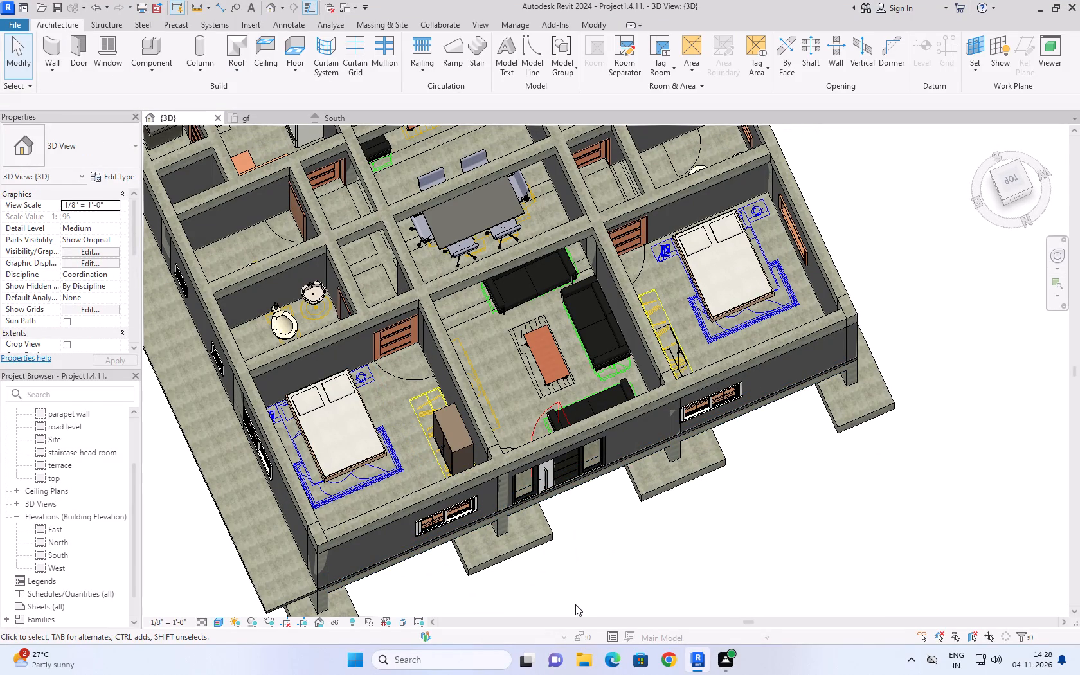
Turn the storage cabinet in the eastern unit's 12'0"X10'3" bedroom 180 degrees so its doors face the bed.
middle_drag(575, 604, 702, 521)
scroll(702, 521, down, 7)
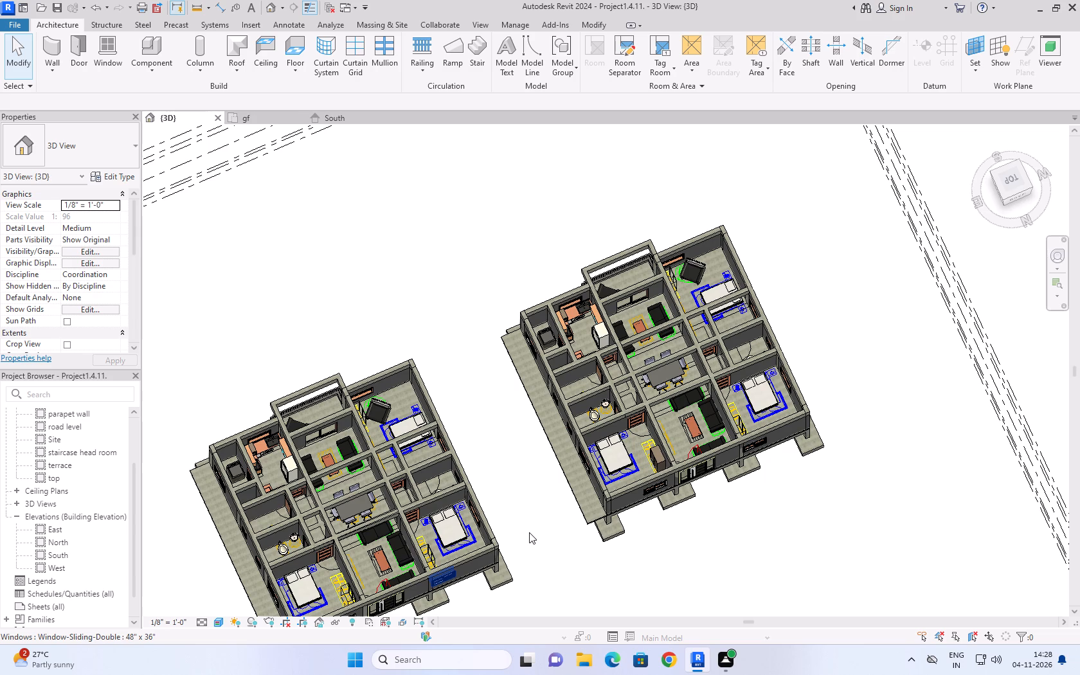
scroll(422, 521, up, 4)
scroll(543, 367, down, 6)
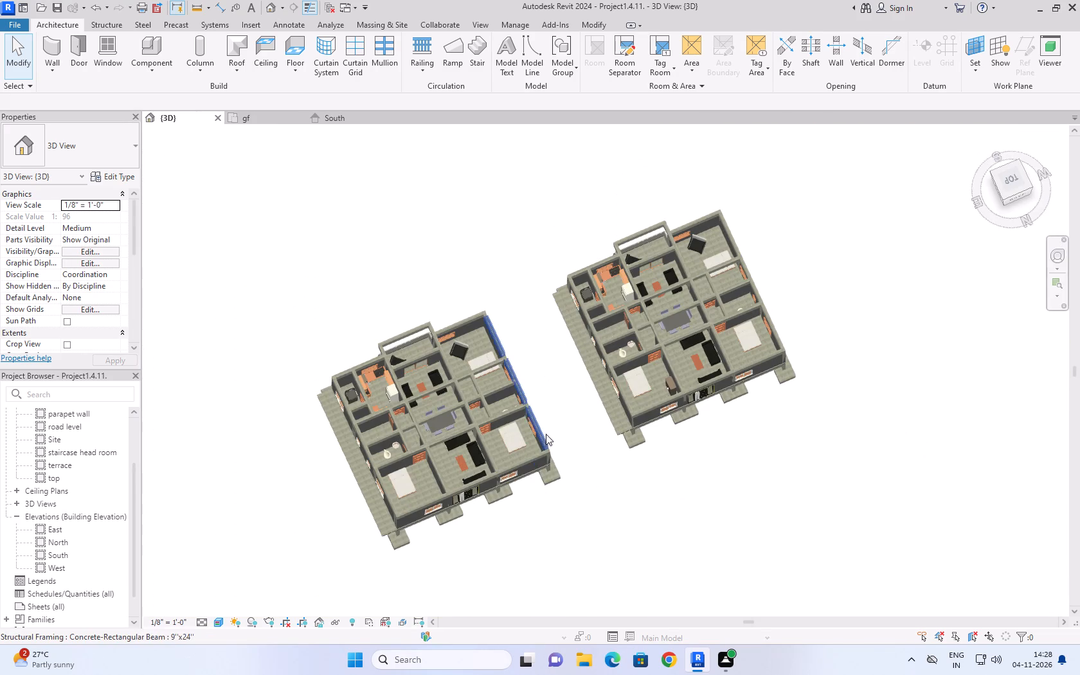
scroll(431, 514, up, 7)
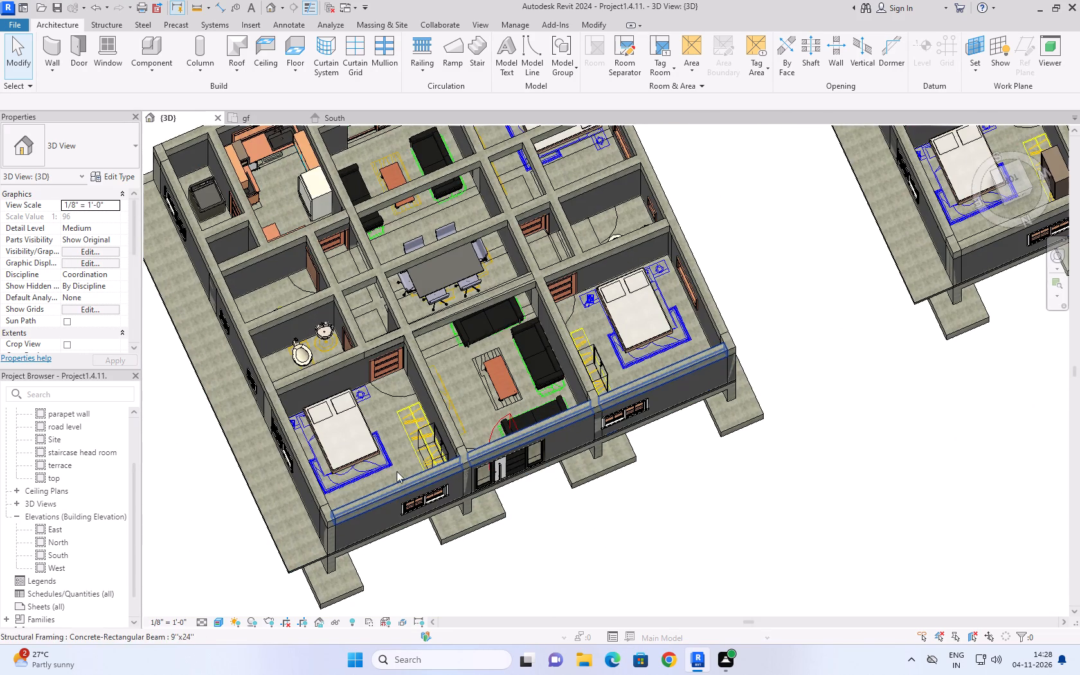
scroll(392, 467, up, 5)
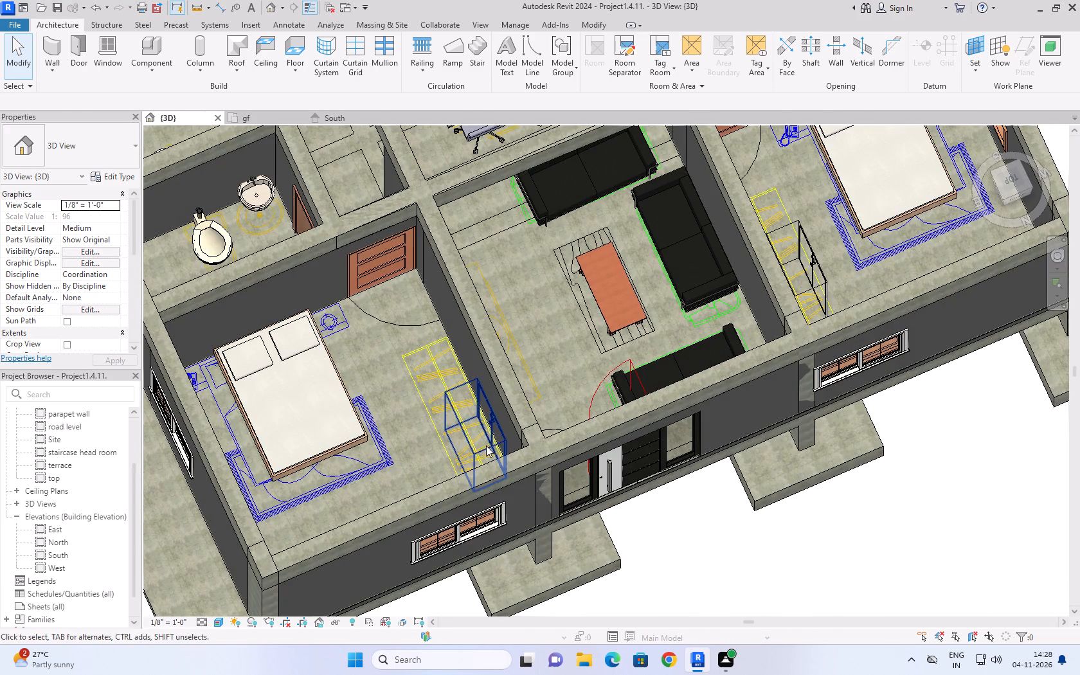
click(486, 446)
key(space)
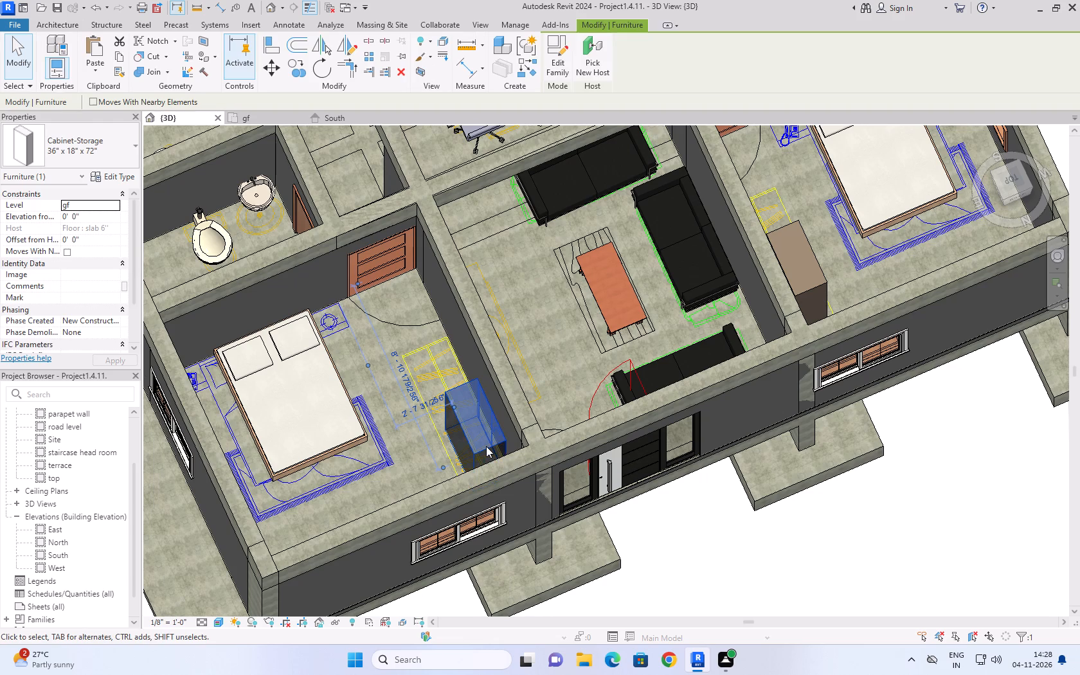
key(space)
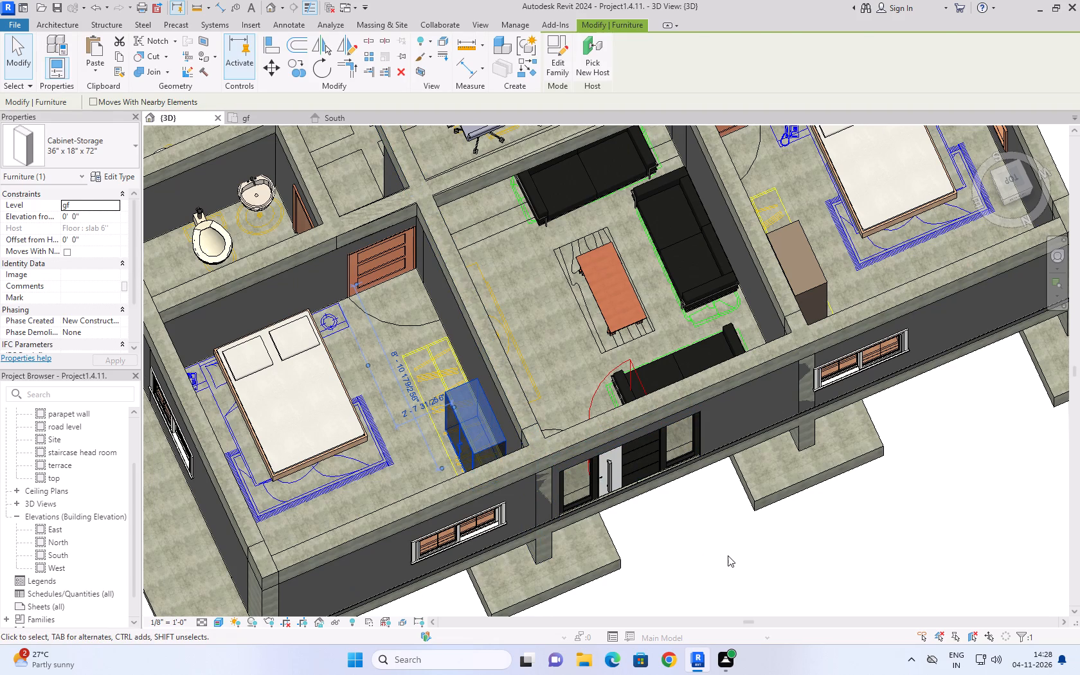
click(728, 555)
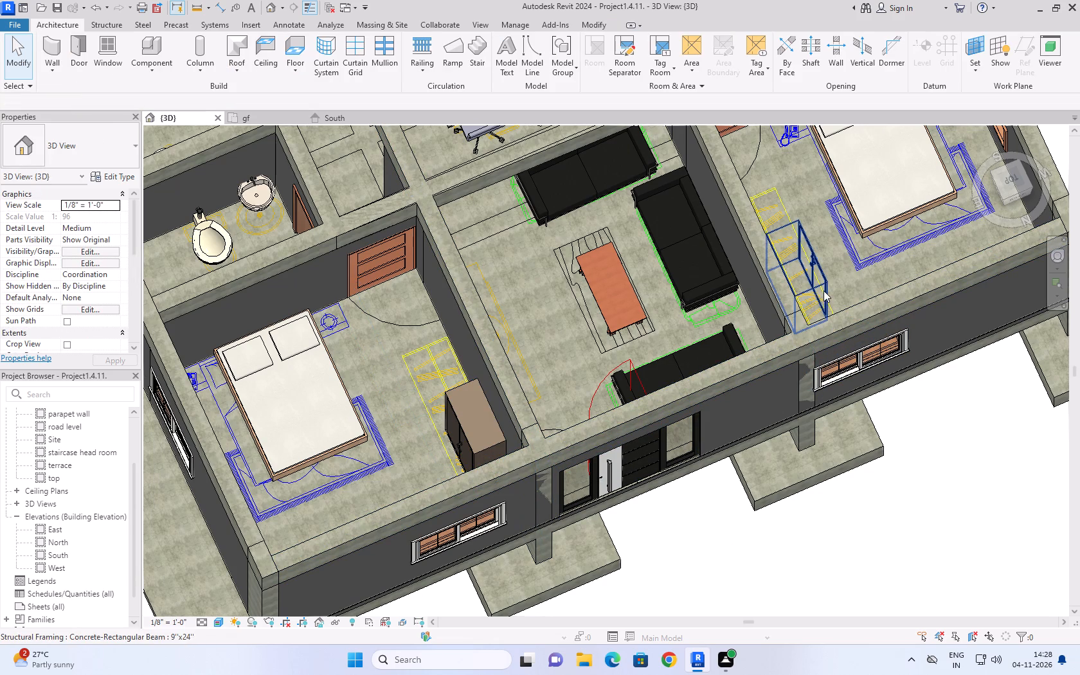
Orbit the 3D model and examine the room layouts and furniture of both units from above their north side.
shift+middle_drag(918, 251, 874, 277)
scroll(861, 291, down, 4)
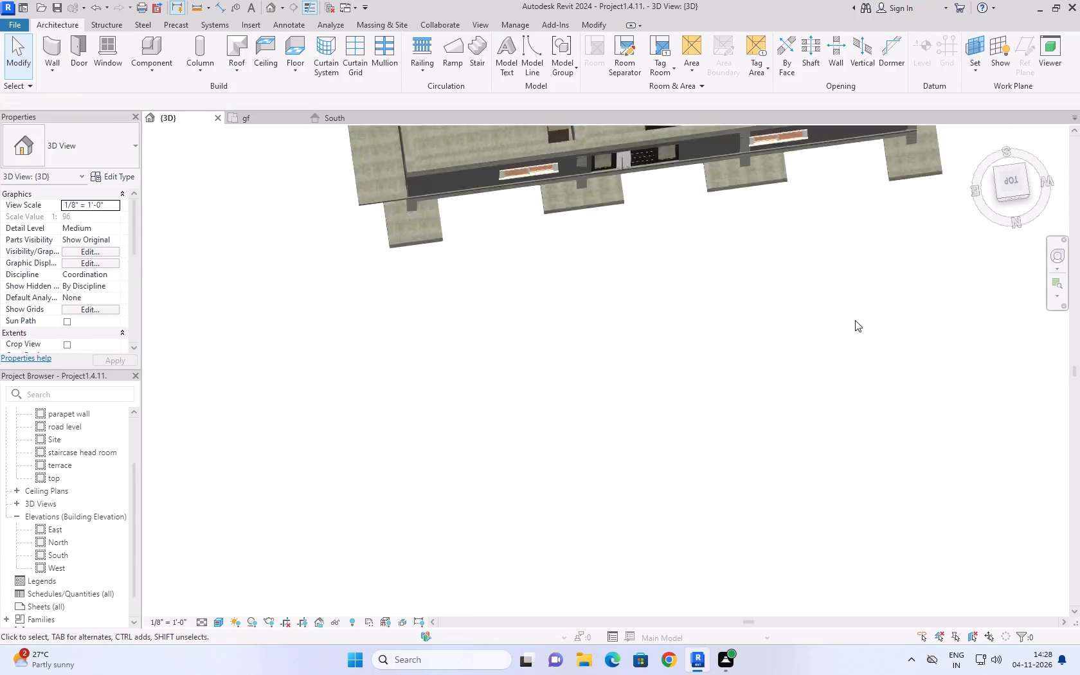
scroll(855, 320, down, 7)
shift+middle_drag(851, 230, 797, 245)
middle_drag(852, 204, 832, 234)
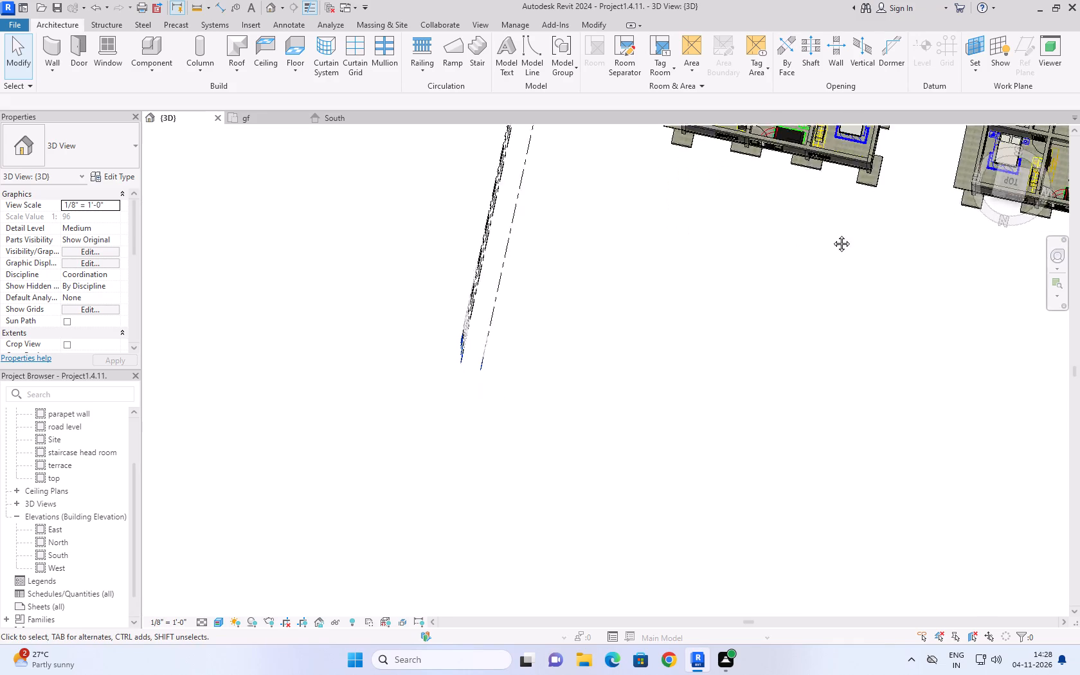
middle_drag(832, 234, 459, 566)
scroll(428, 525, up, 14)
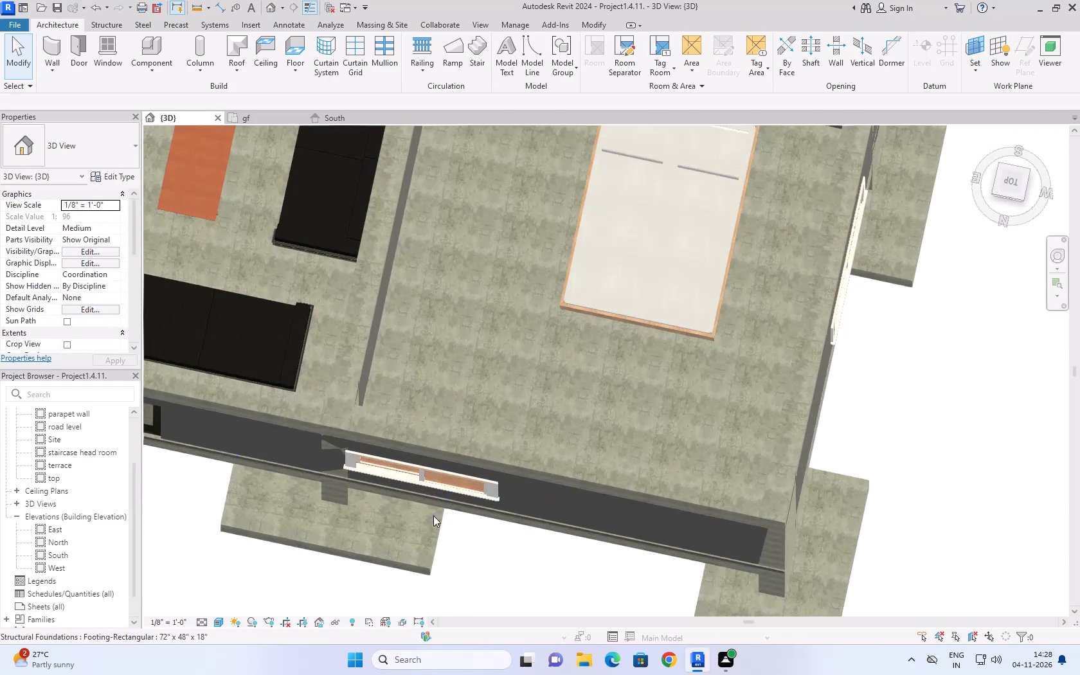
shift+middle_drag(472, 404, 460, 379)
scroll(473, 389, down, 14)
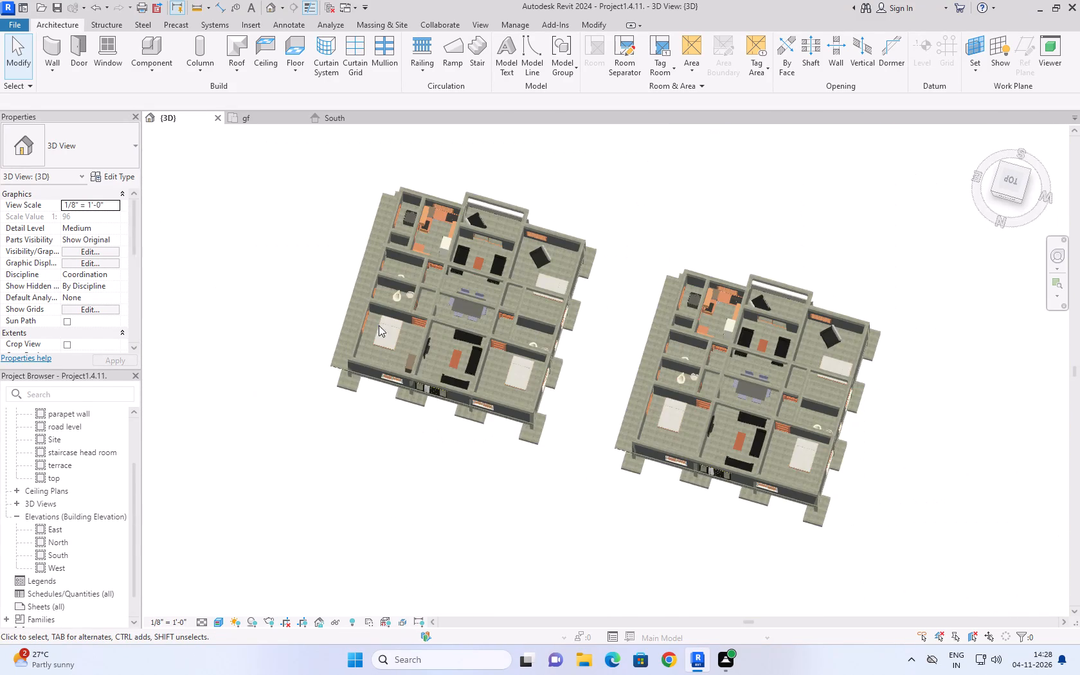
scroll(400, 237, up, 9)
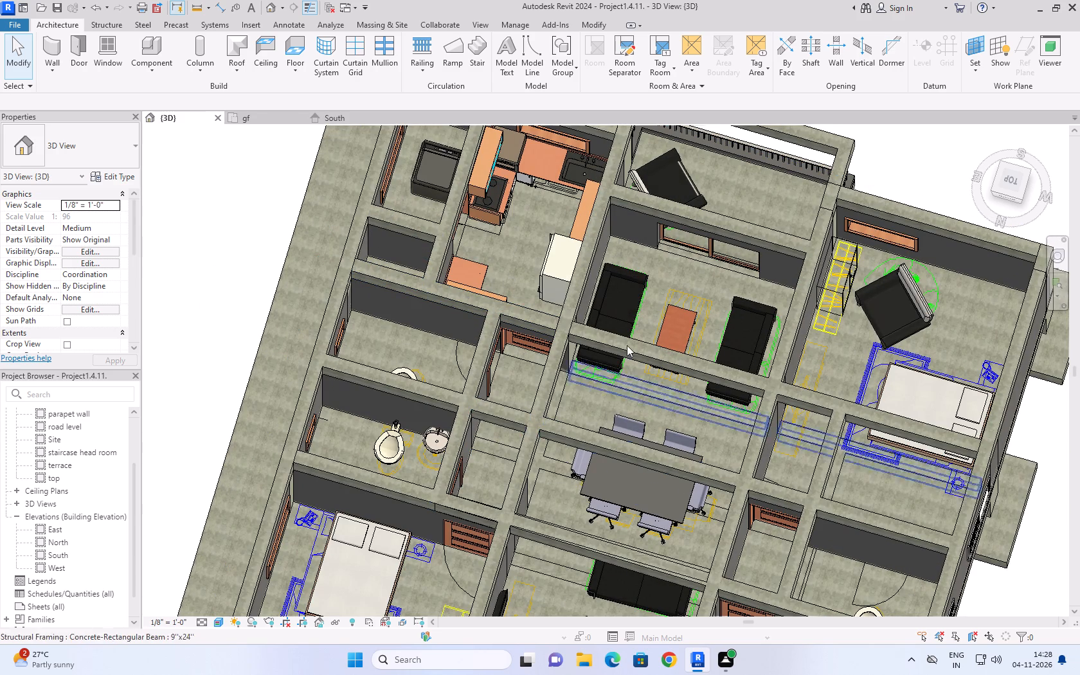
Restore the 3D home view and examine the eastern unit's balcony, kitchen and rooms in isometric.
click(981, 135)
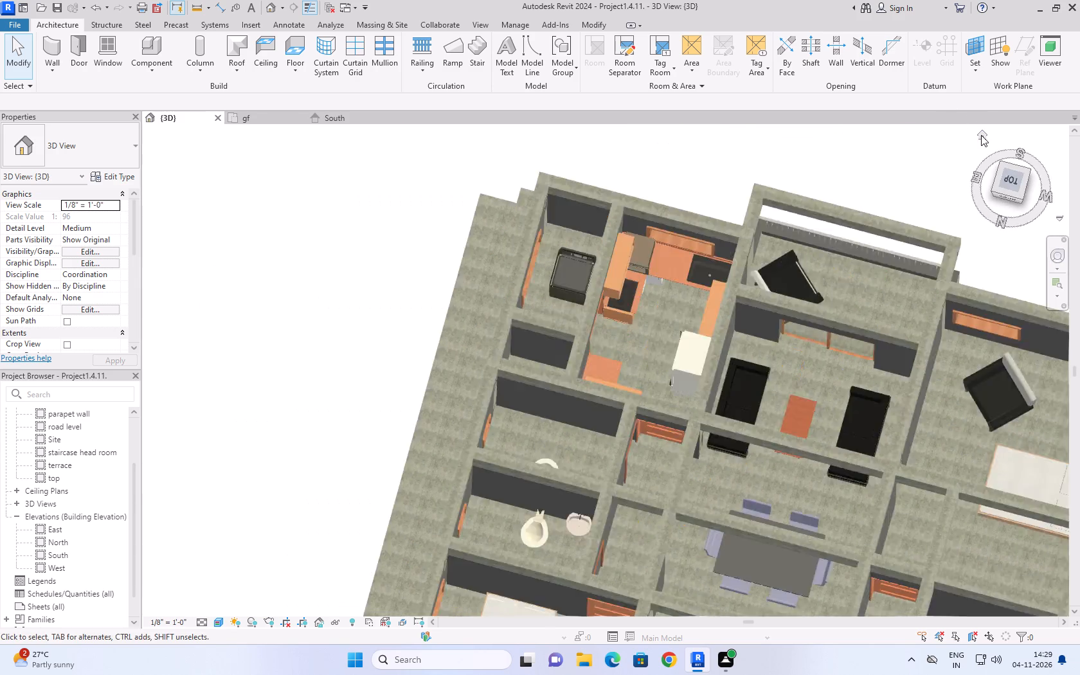
scroll(739, 536, up, 4)
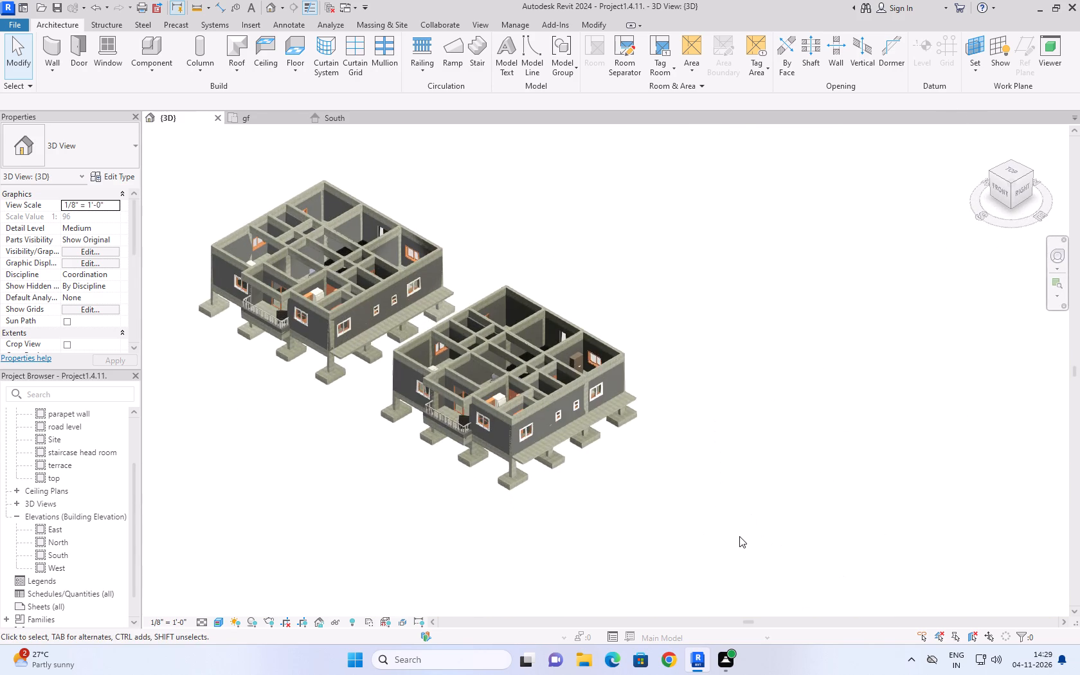
scroll(367, 446, up, 5)
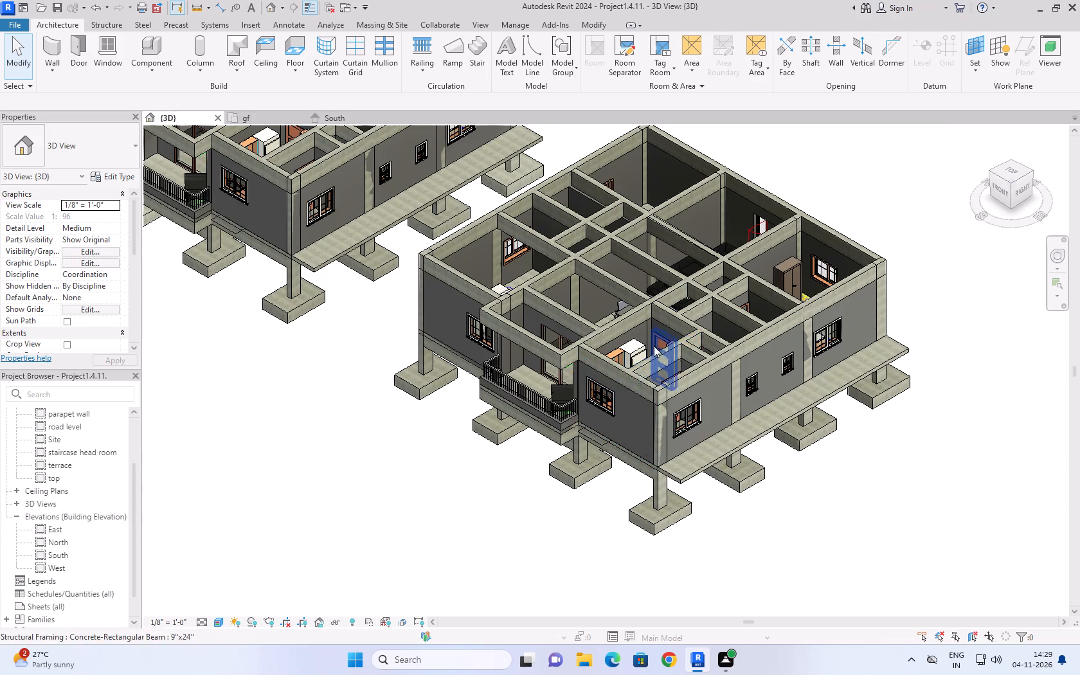
scroll(621, 344, up, 1)
scroll(553, 303, up, 3)
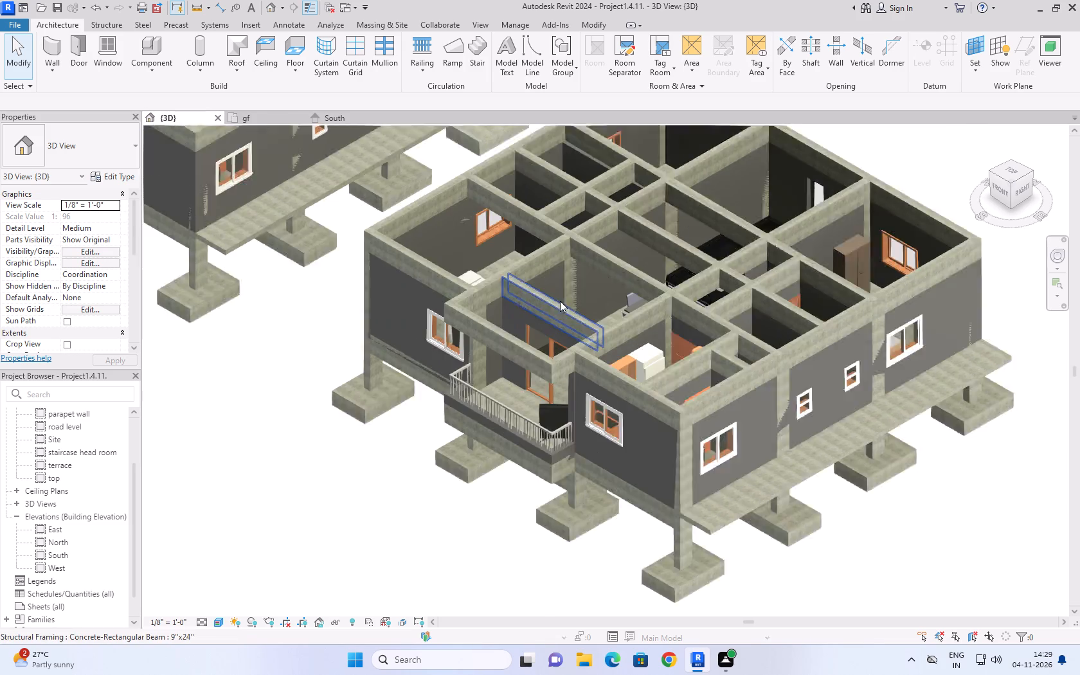
scroll(670, 319, up, 5)
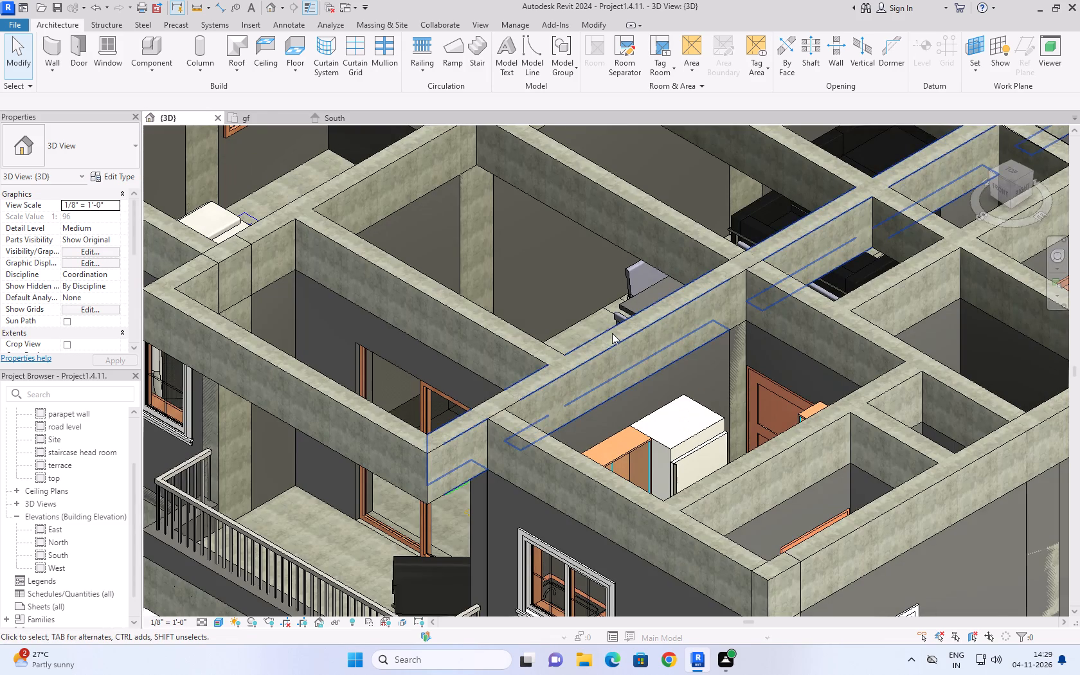
scroll(612, 333, down, 7)
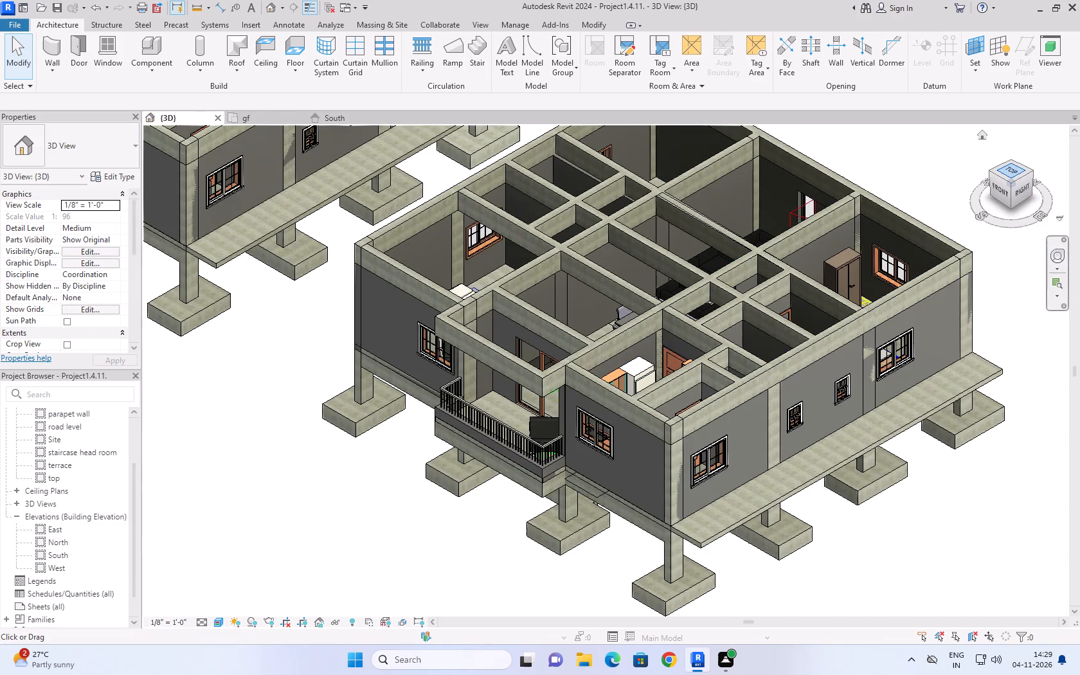
Set the 3D view to Top and compare the furniture placement room by room in the eastern and western units.
click(1017, 171)
scroll(624, 426, up, 5)
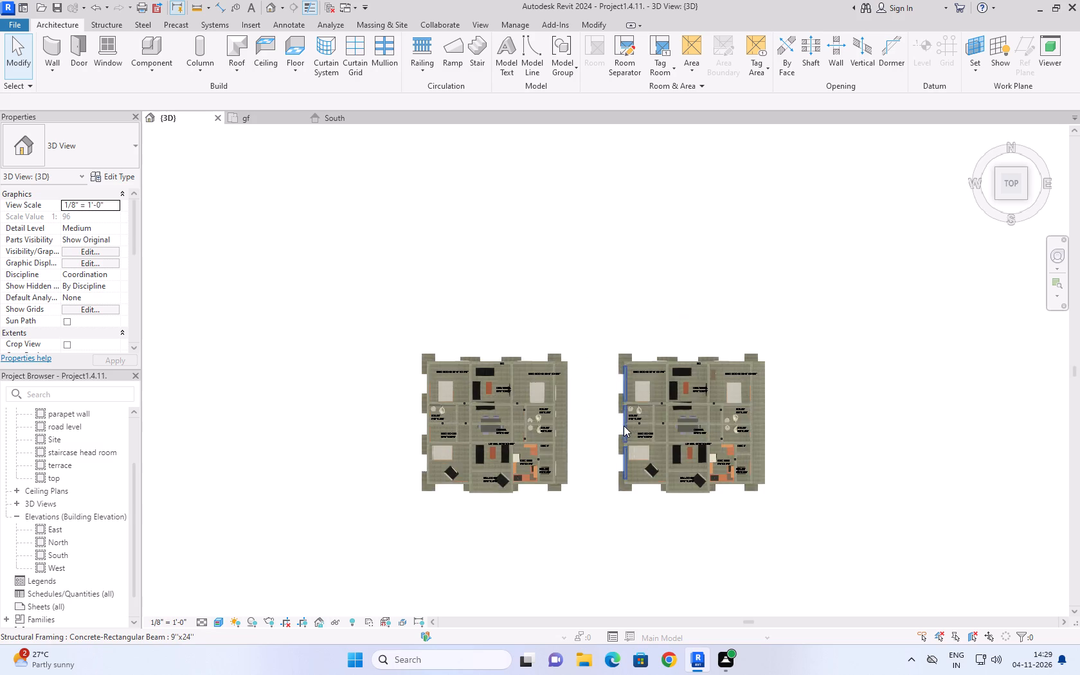
scroll(673, 447, up, 6)
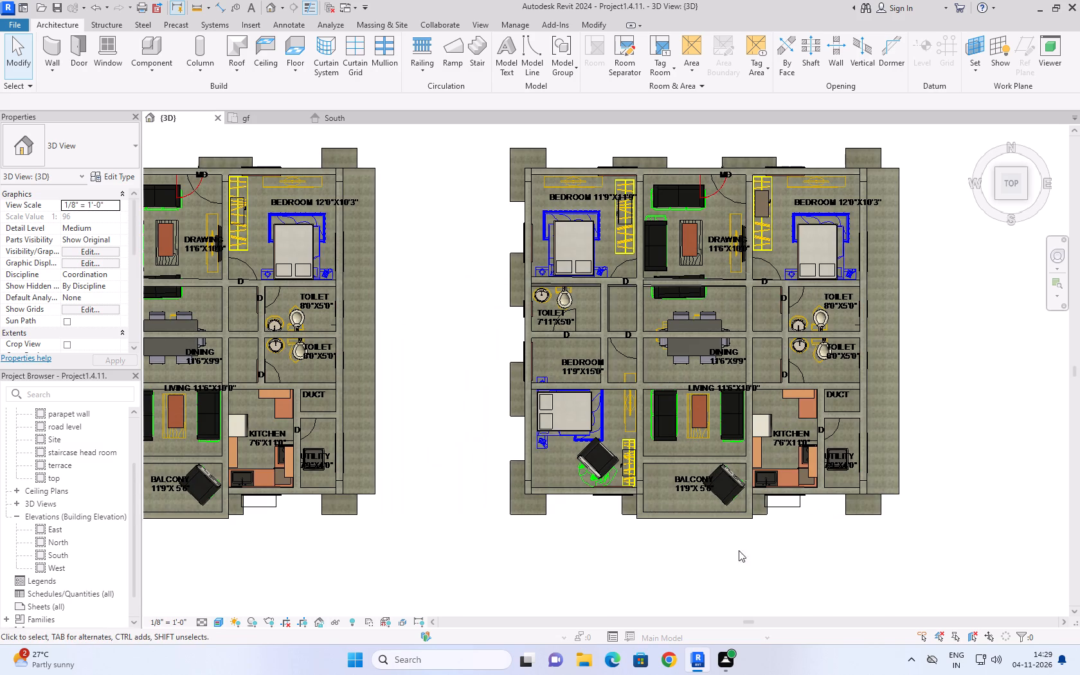
scroll(638, 438, up, 1)
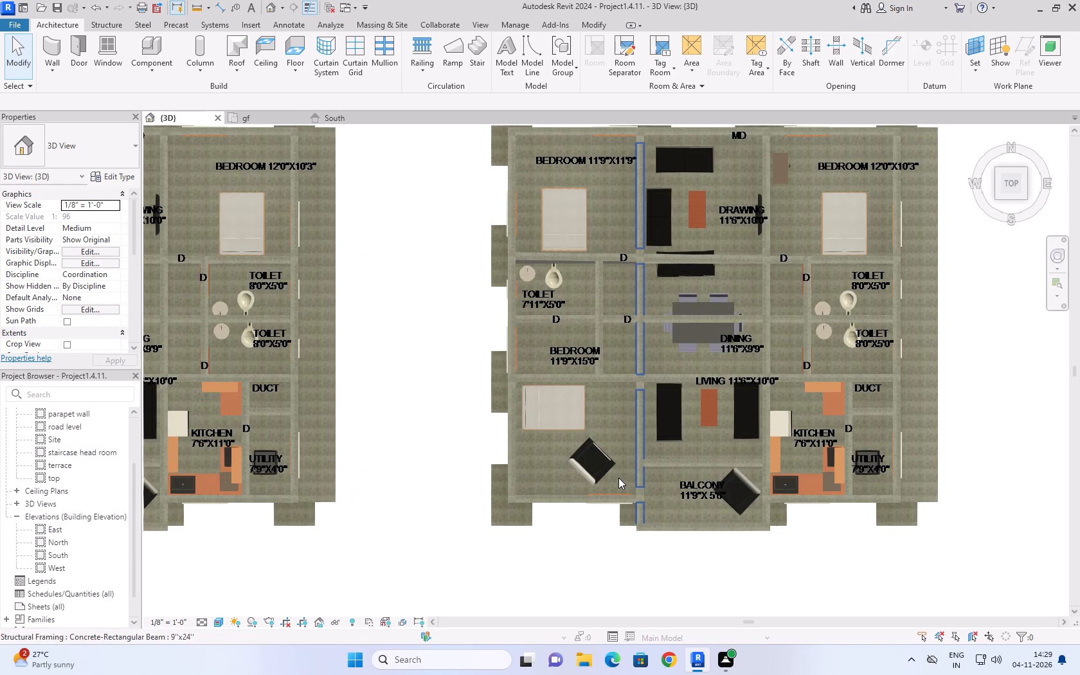
scroll(618, 479, up, 5)
scroll(737, 431, down, 7)
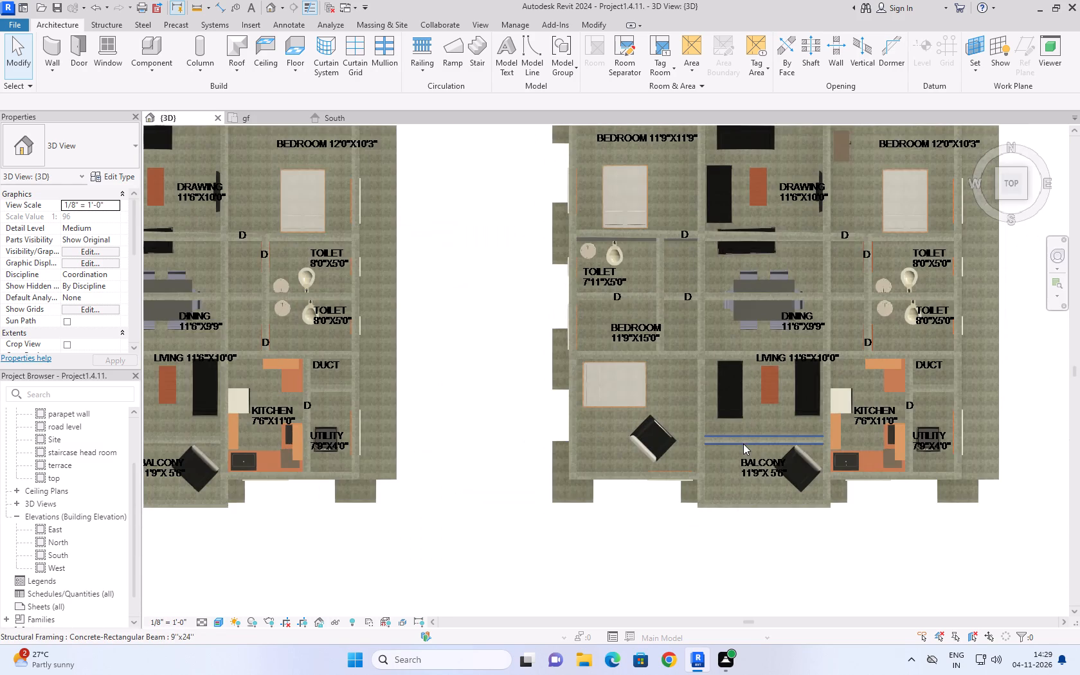
scroll(743, 444, down, 2)
scroll(787, 273, up, 9)
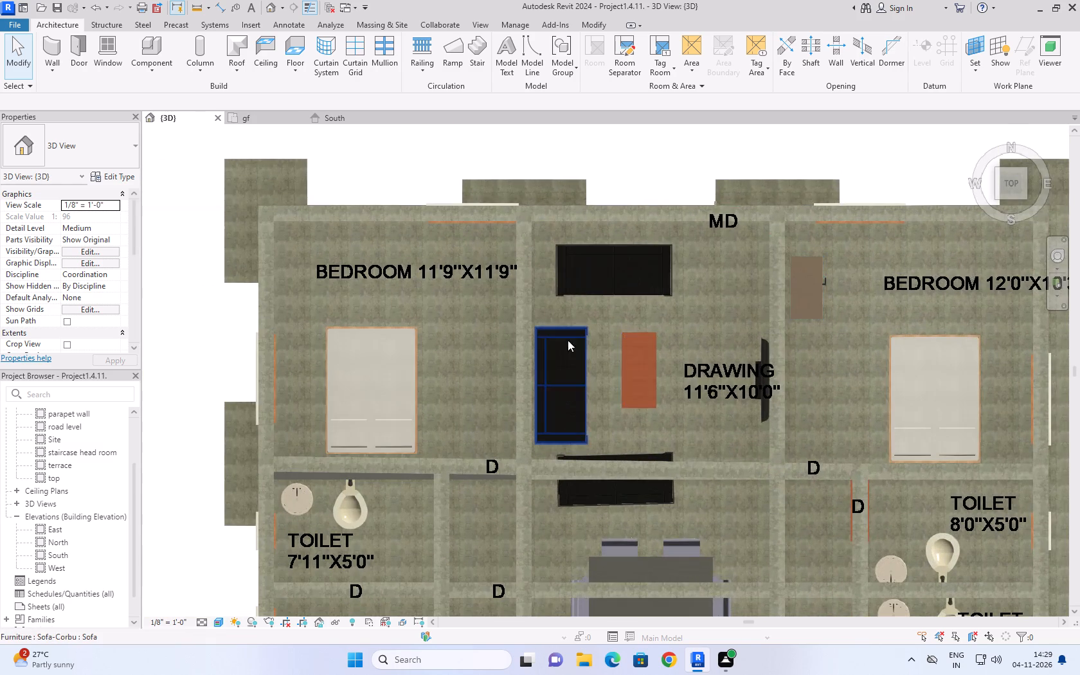
scroll(417, 281, down, 2)
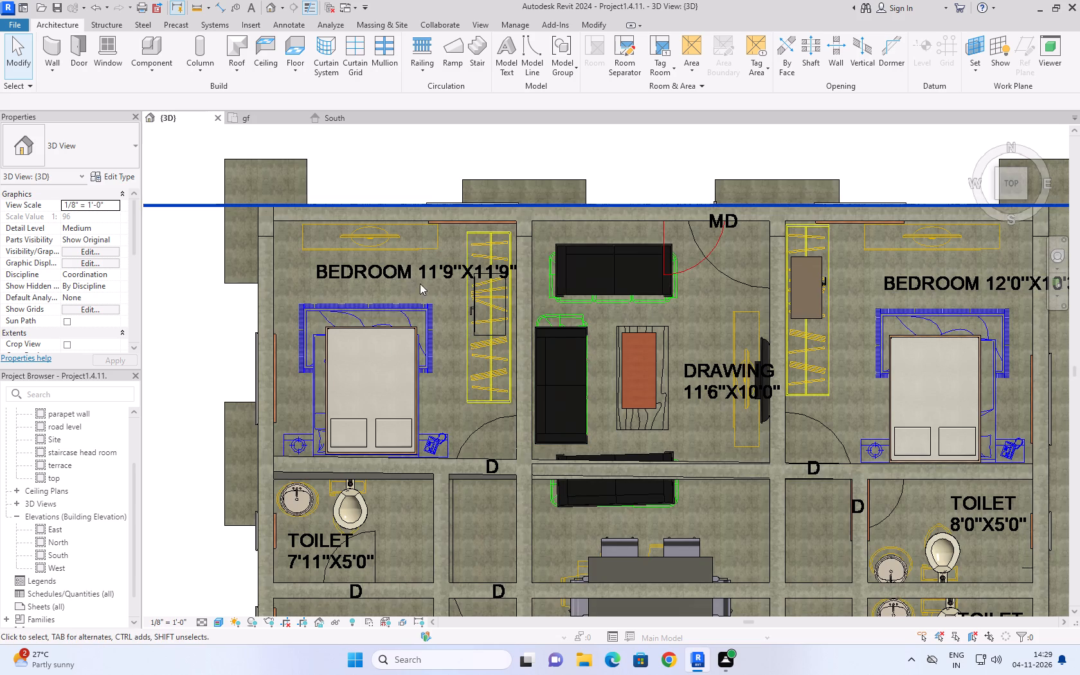
scroll(420, 283, down, 8)
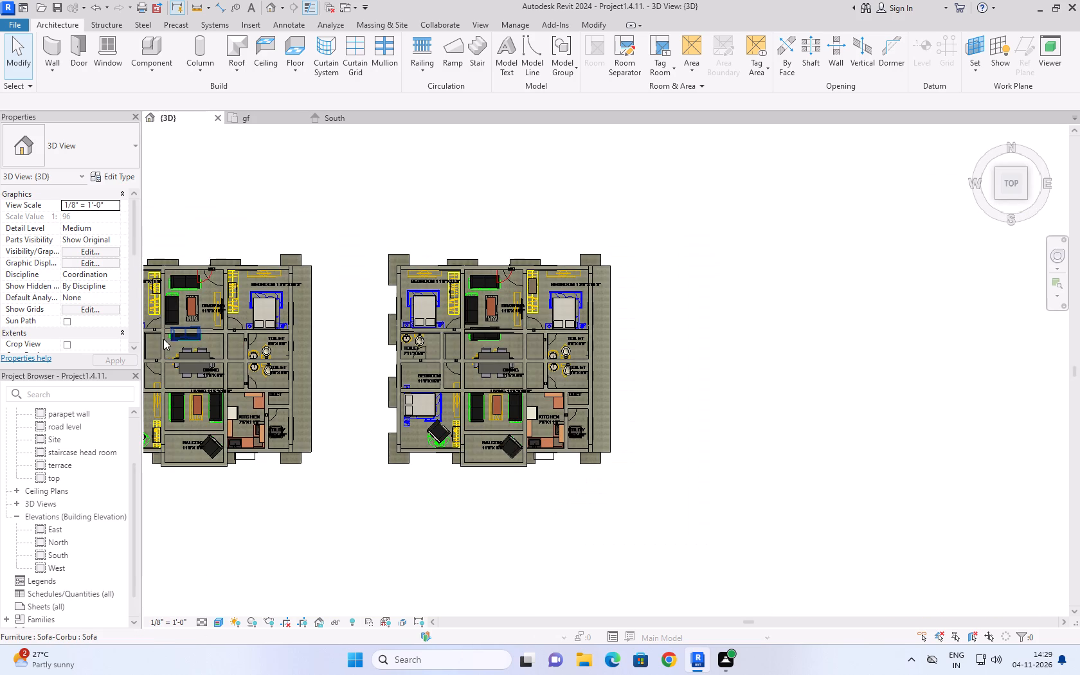
scroll(175, 334, down, 5)
scroll(151, 339, up, 12)
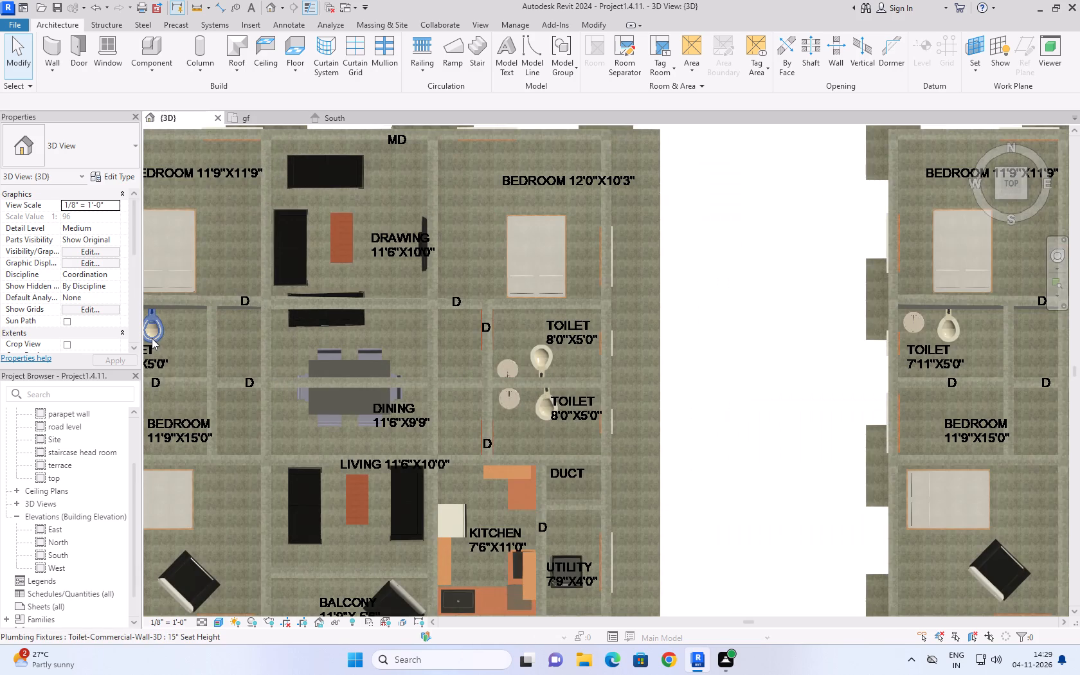
middle_drag(170, 336, 298, 328)
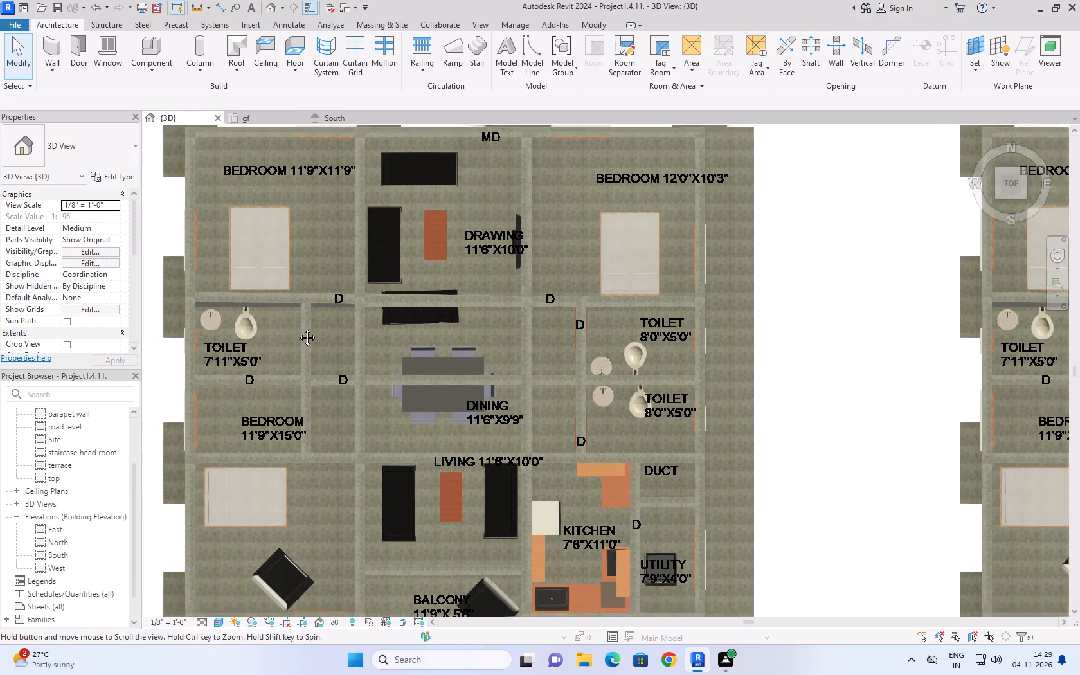
middle_drag(298, 328, 379, 300)
scroll(416, 342, down, 2)
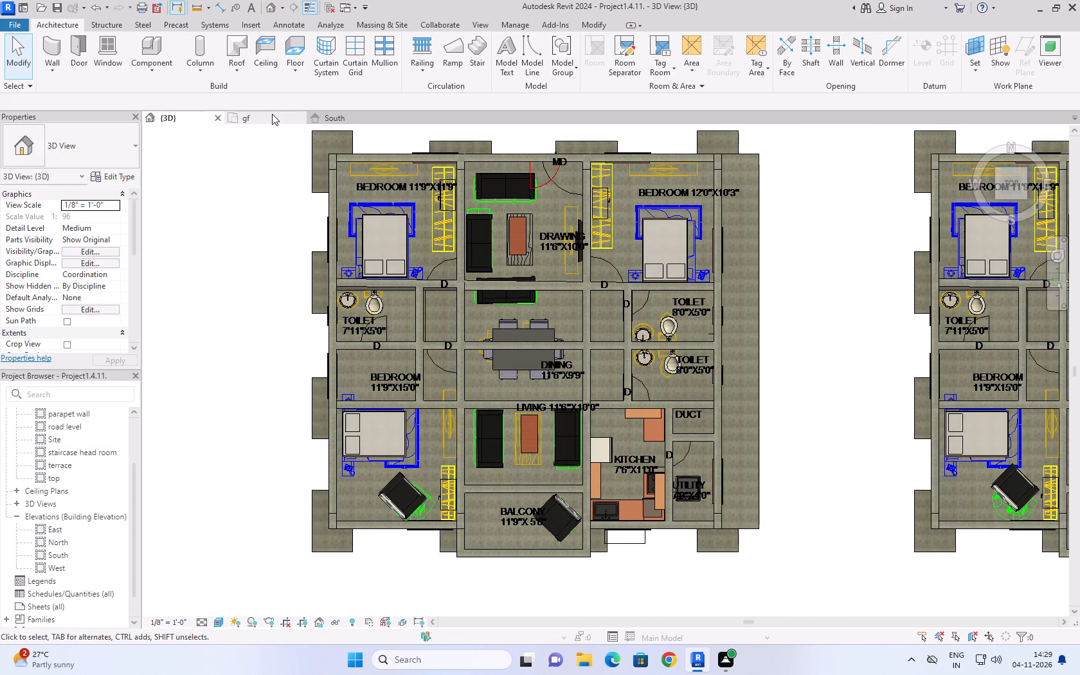
scroll(255, 201, down, 4)
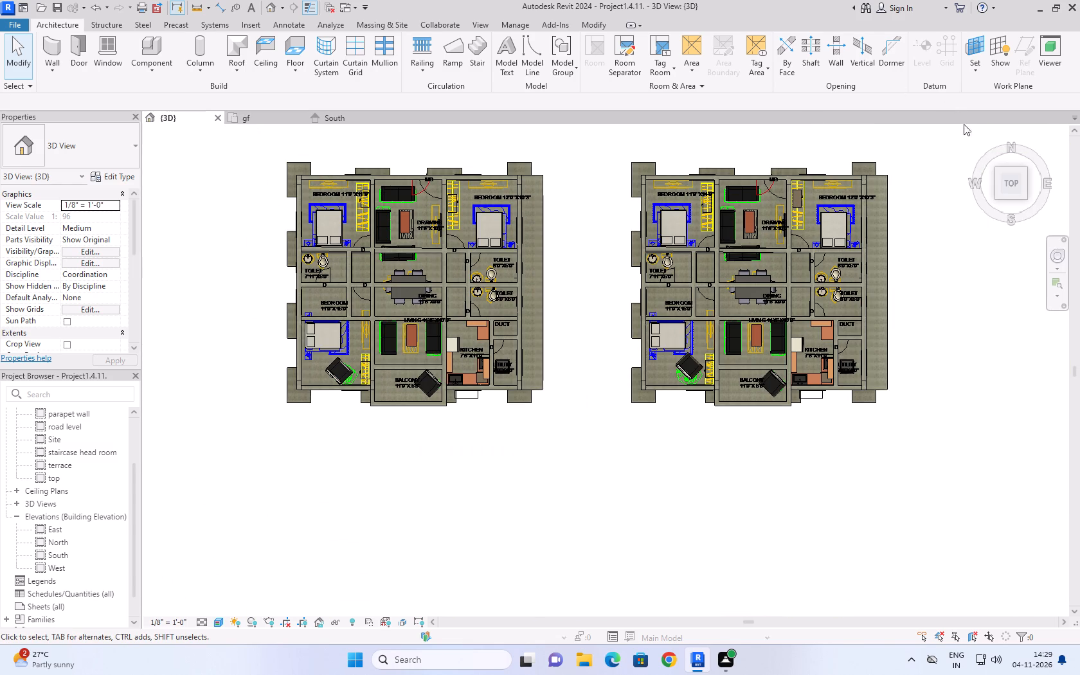
Restore the 3D home view and look over both units in isometric.
click(976, 133)
double_click(976, 133)
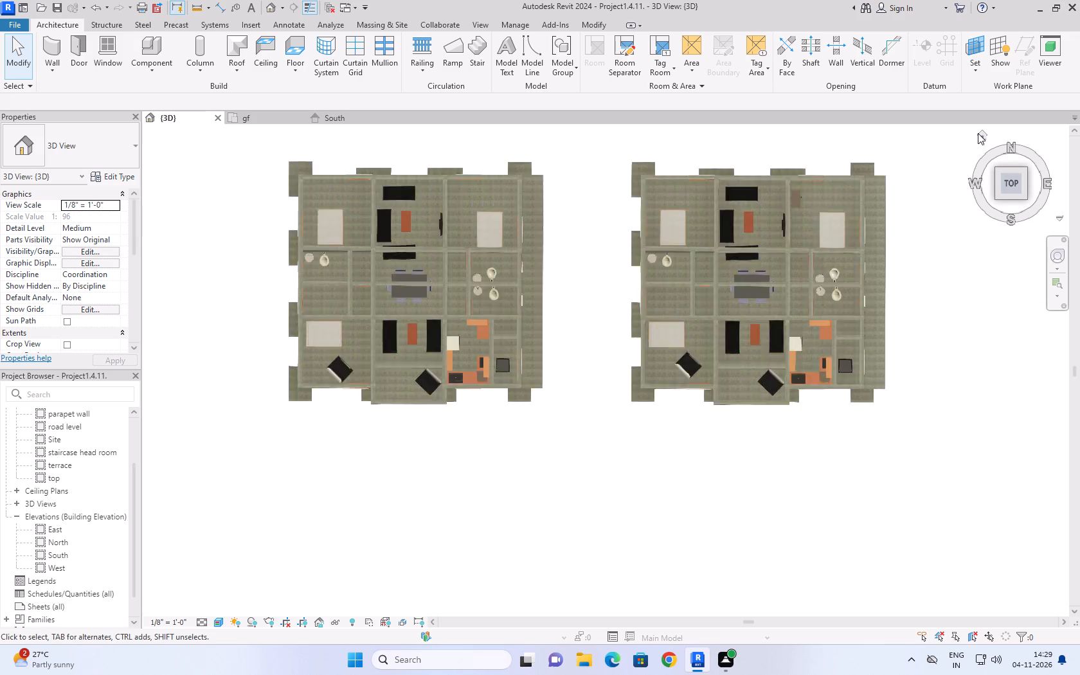
scroll(520, 534, up, 4)
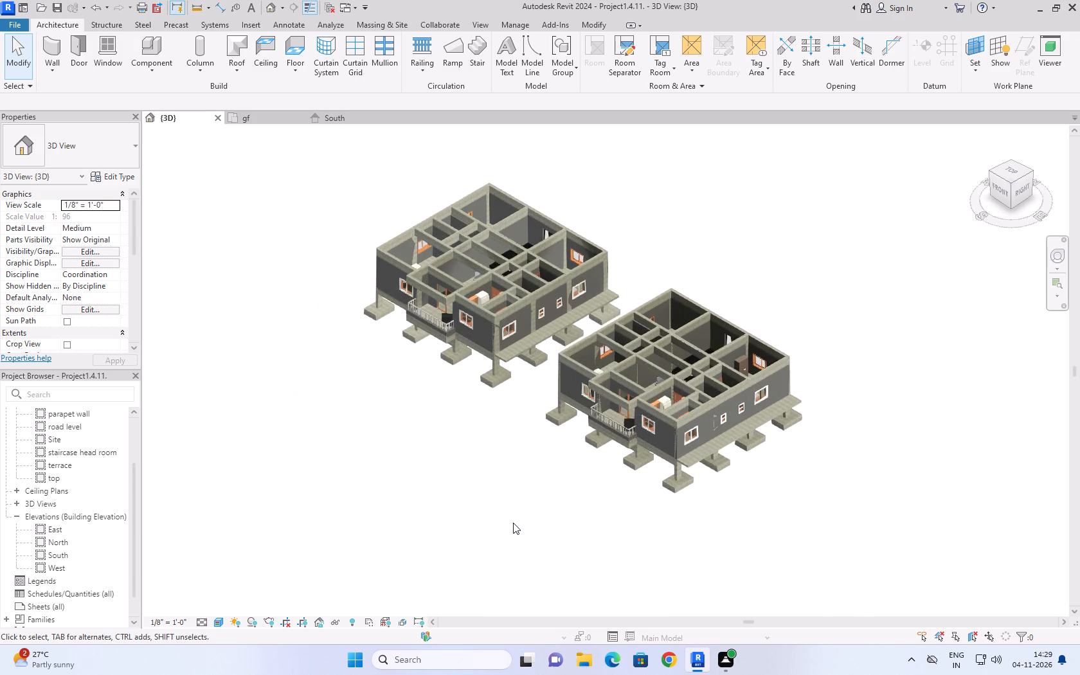
scroll(512, 513, up, 3)
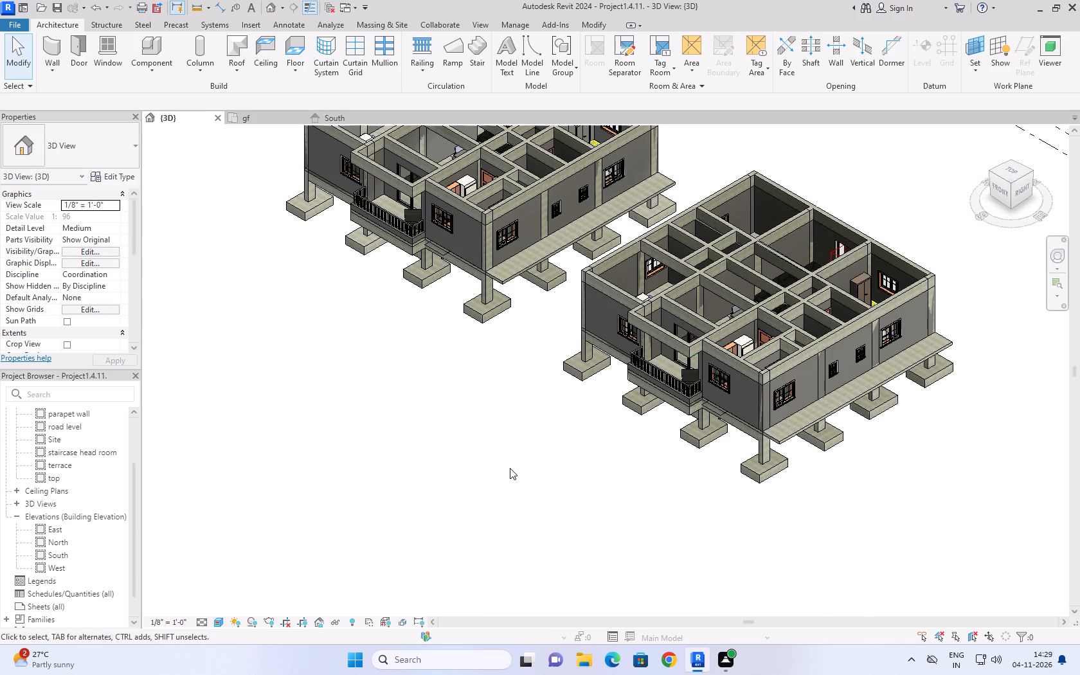
Switch to the gf floor plan and examine the furniture layout of both units side by side.
click(248, 122)
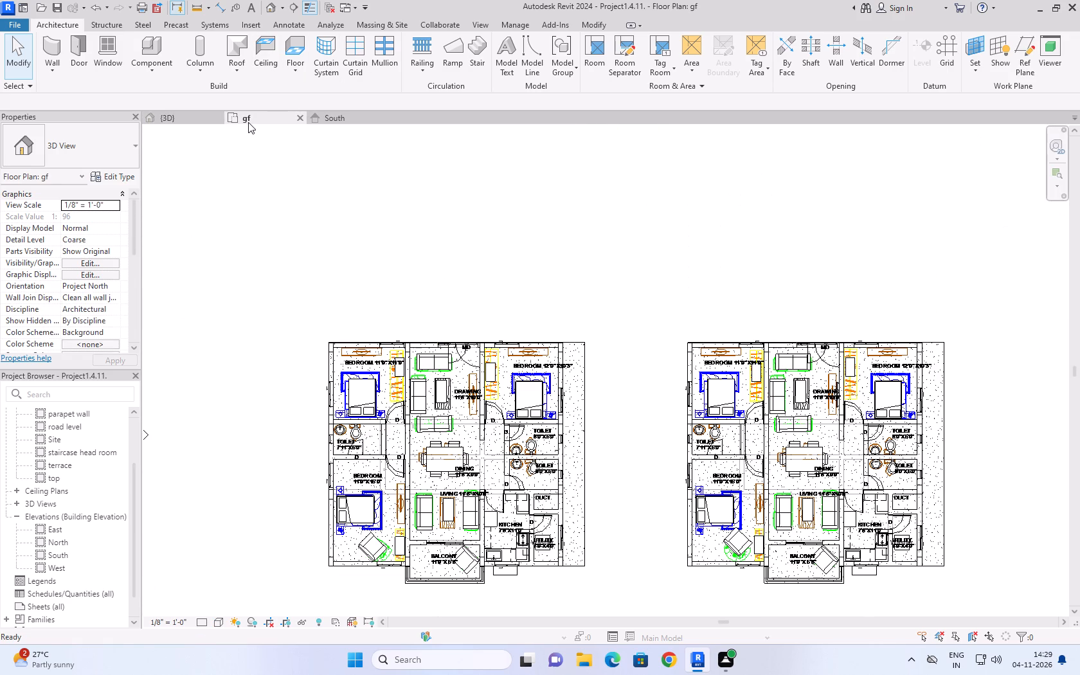
scroll(567, 242, down, 3)
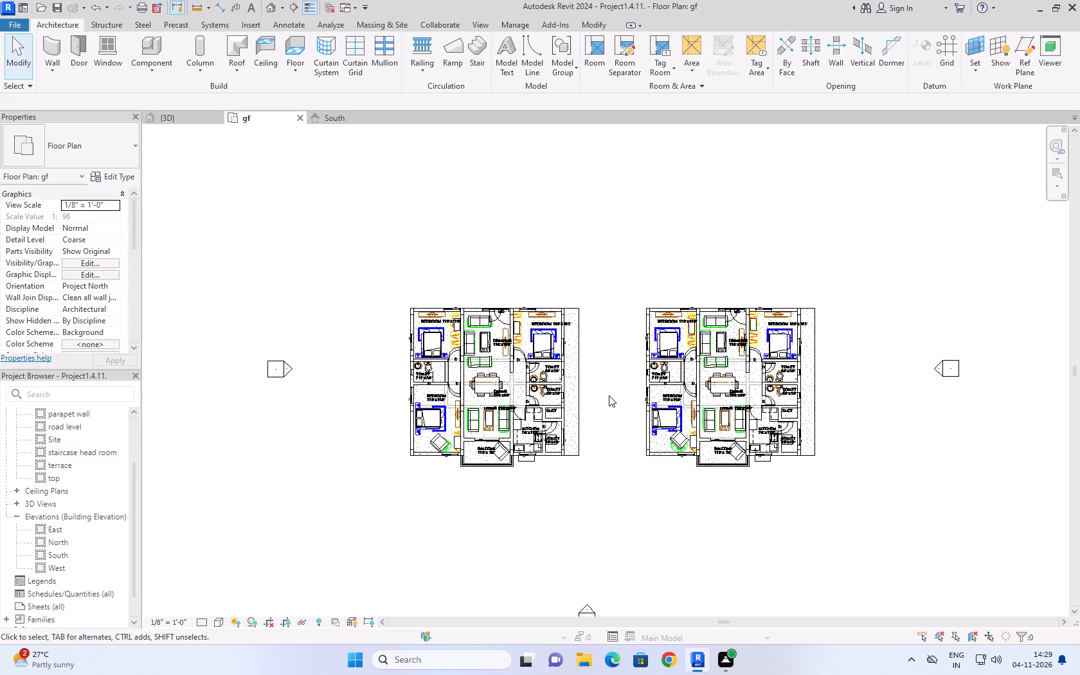
scroll(636, 467, down, 1)
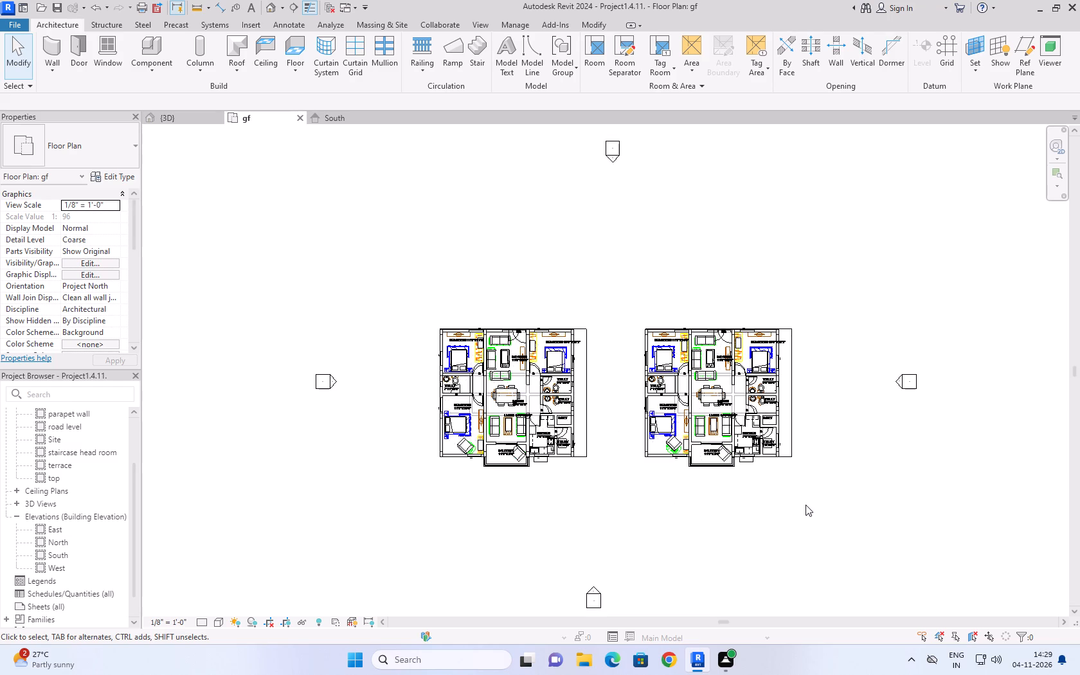
scroll(804, 501, up, 3)
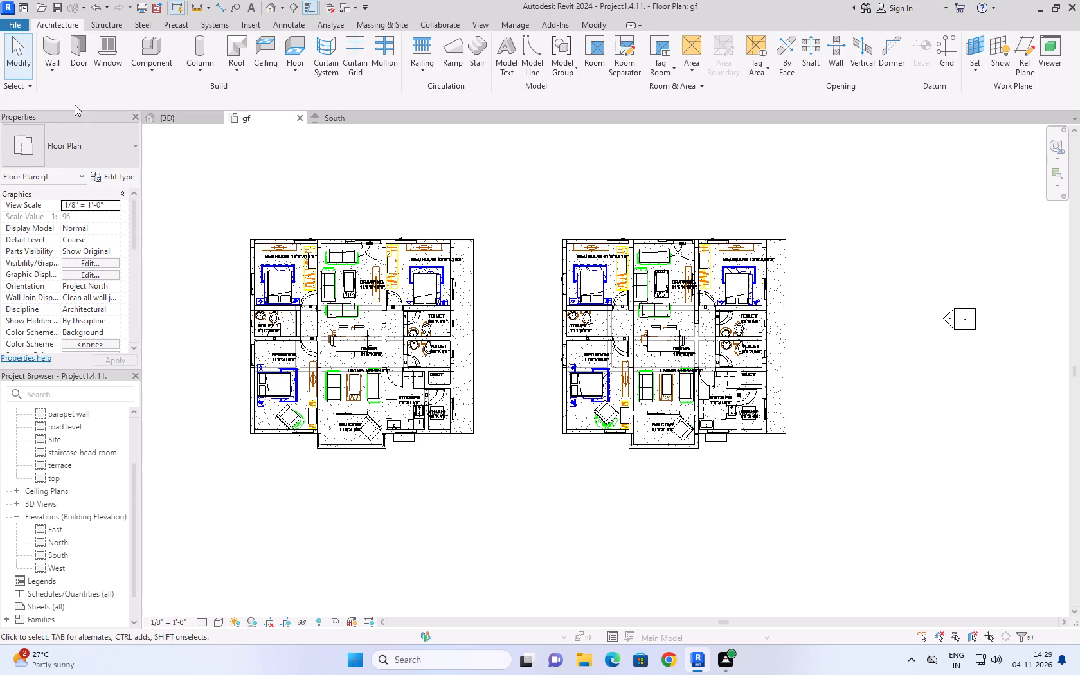
Switch back to the {3D} view of the two units.
click(170, 125)
click(171, 120)
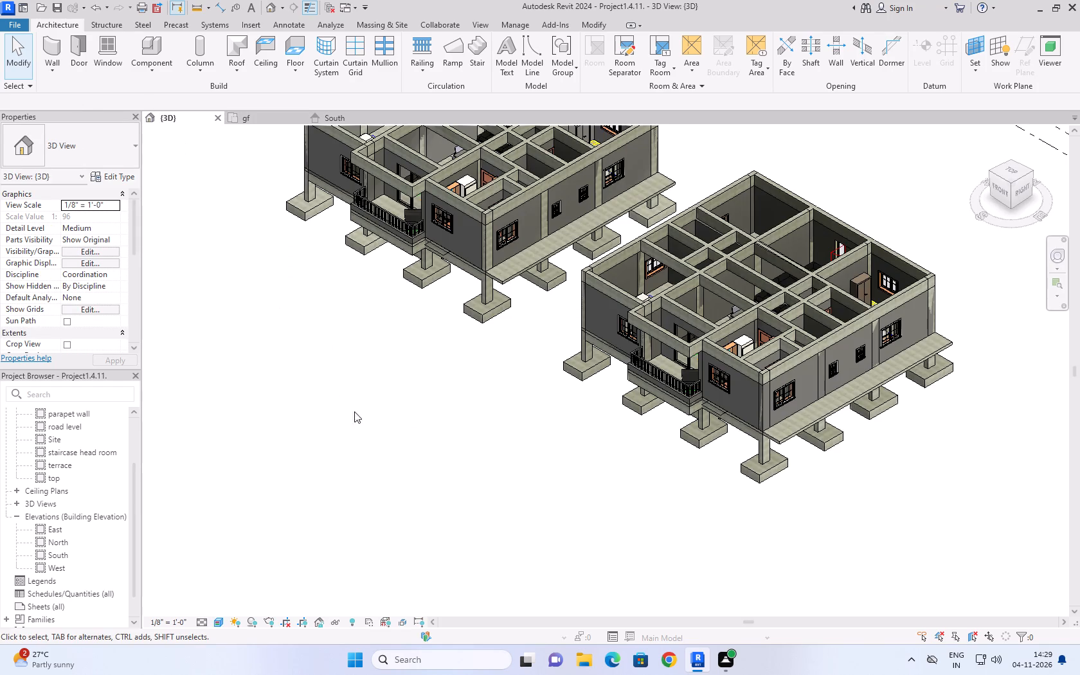
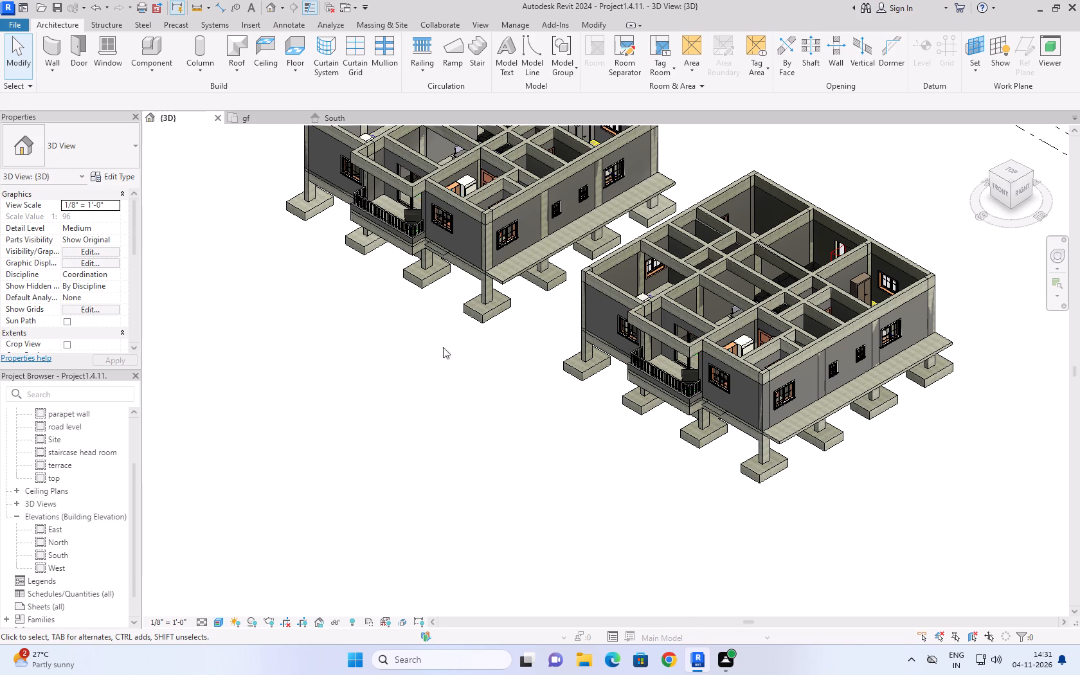
Look over both units in the 3D view, examining the balcony side and the slab projection along the outer walls.
scroll(640, 532, down, 4)
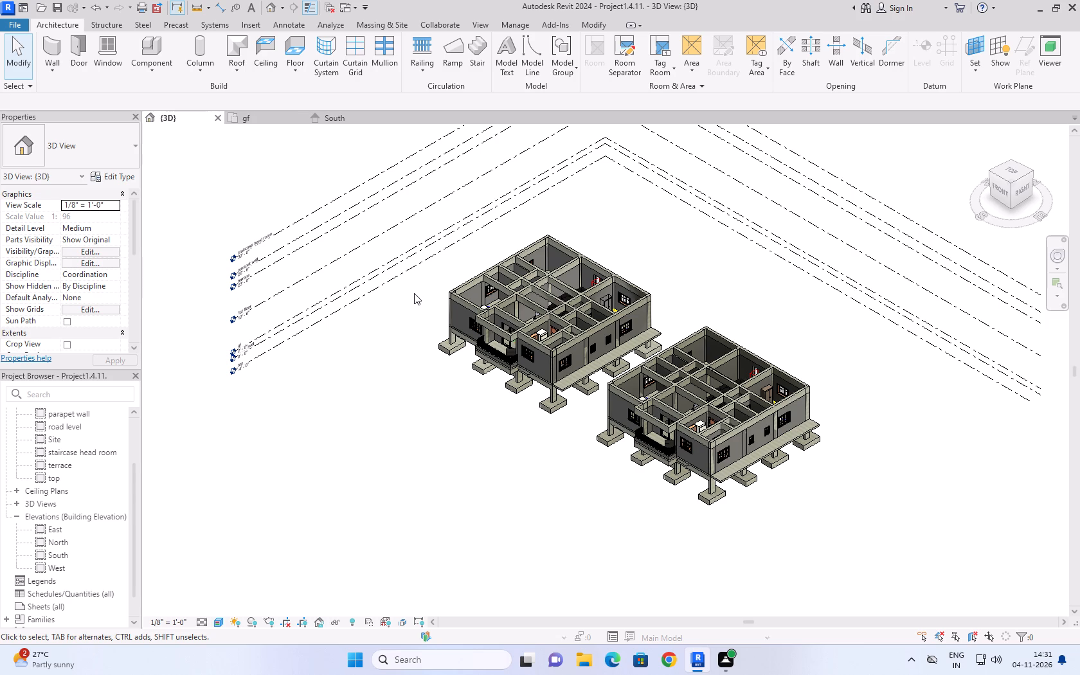
scroll(557, 220, up, 3)
scroll(466, 474, up, 5)
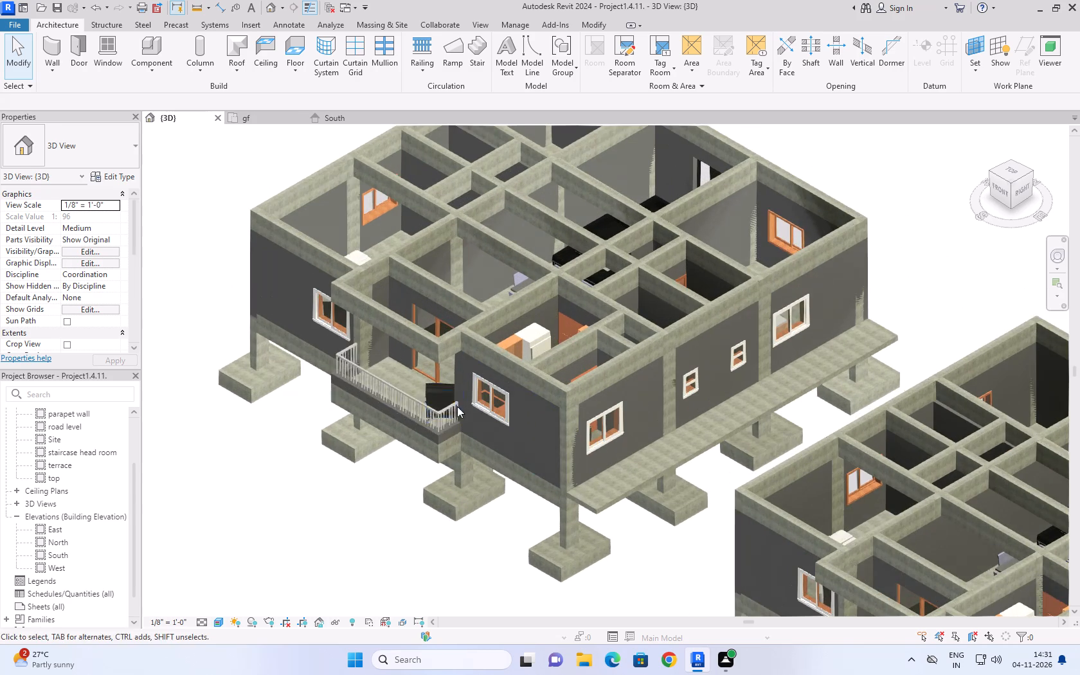
scroll(489, 493, up, 4)
scroll(504, 499, down, 2)
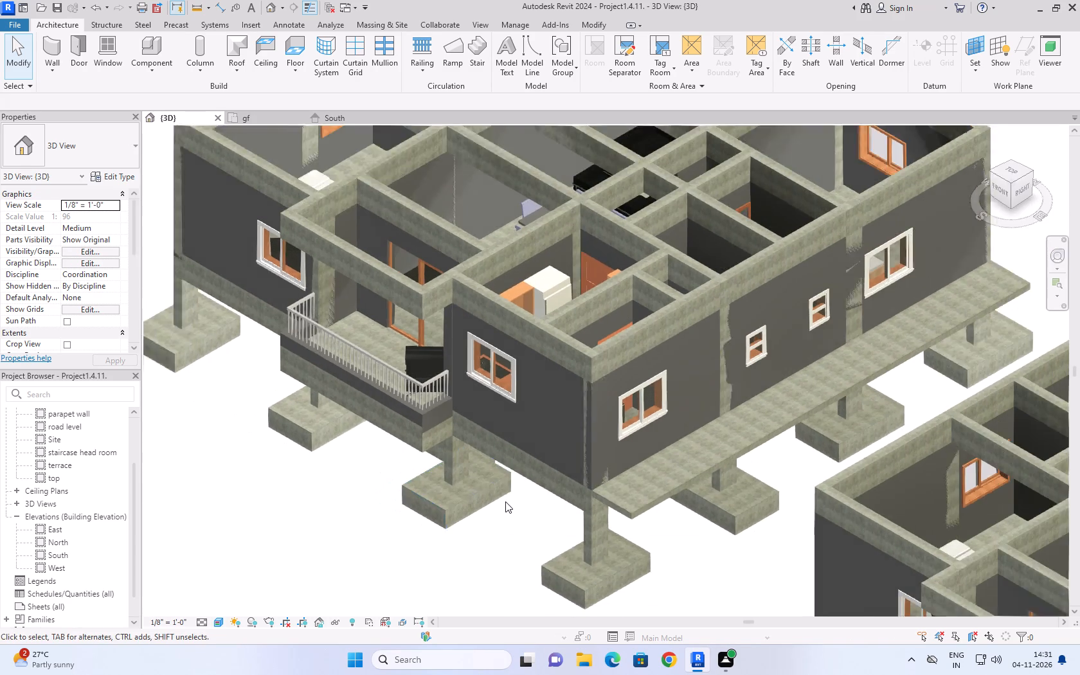
scroll(505, 501, down, 6)
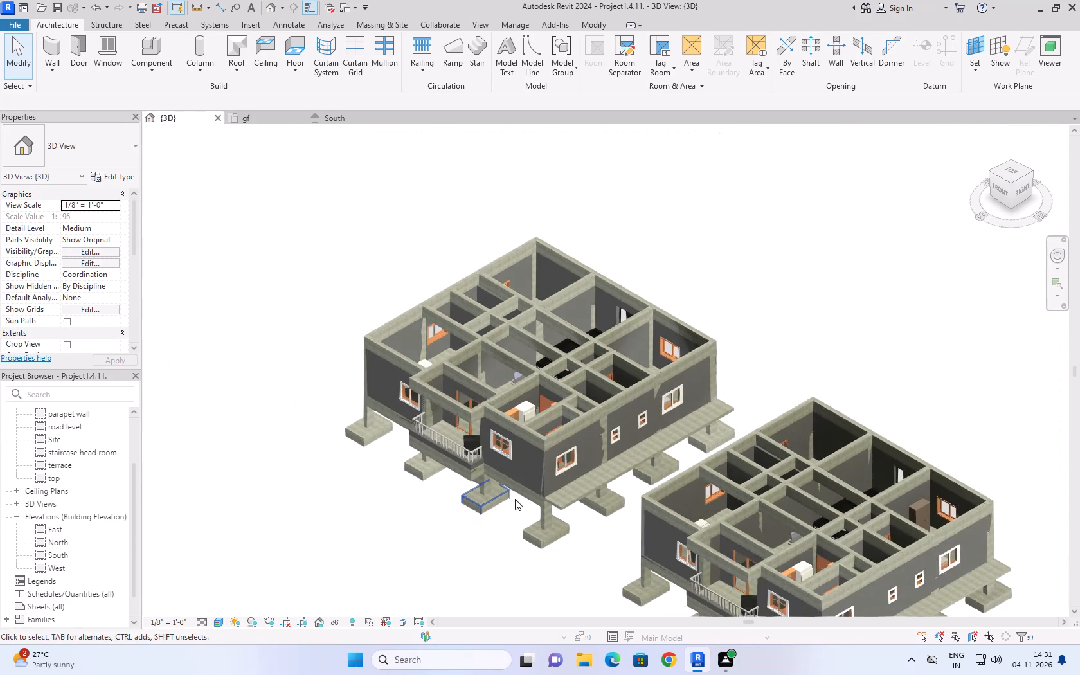
scroll(517, 498, up, 4)
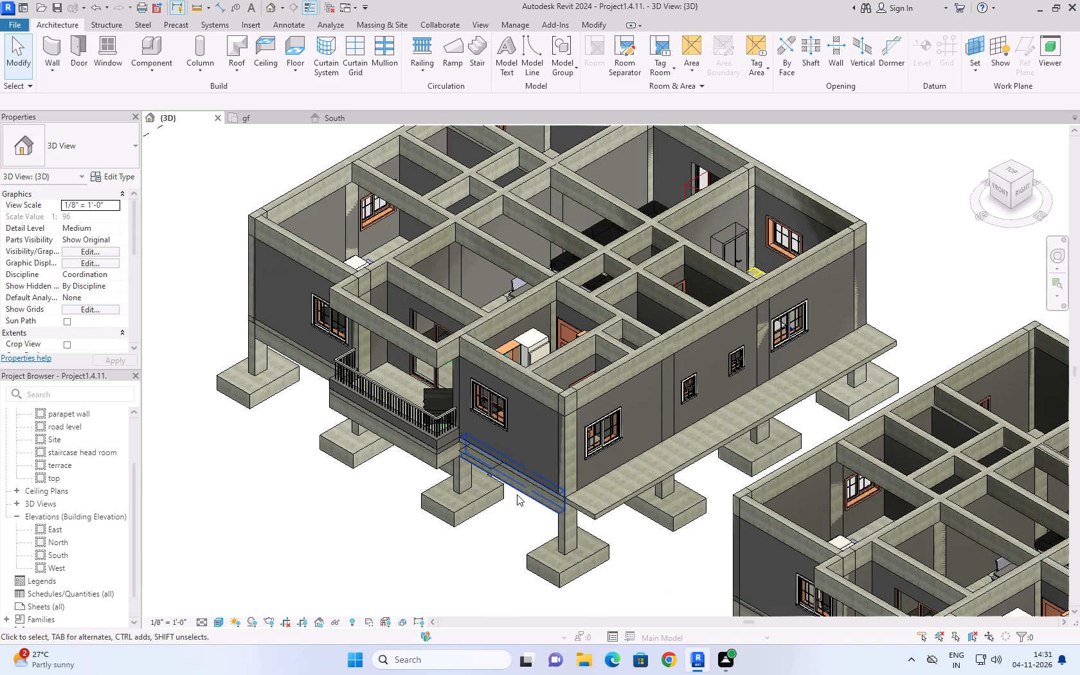
scroll(526, 482, down, 4)
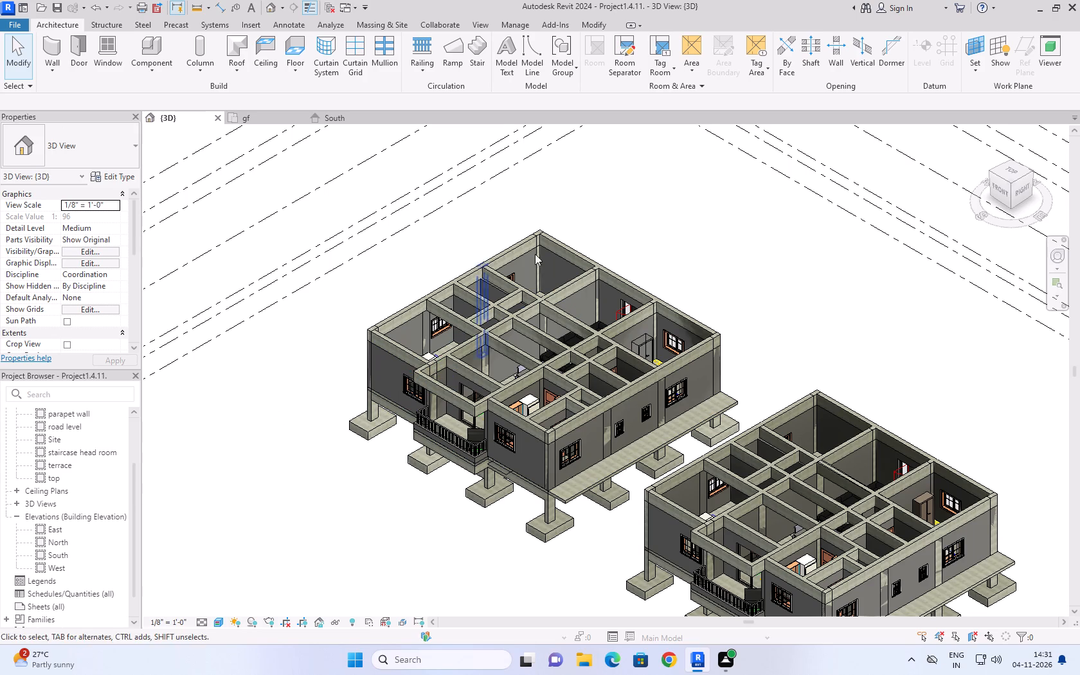
scroll(710, 255, down, 9)
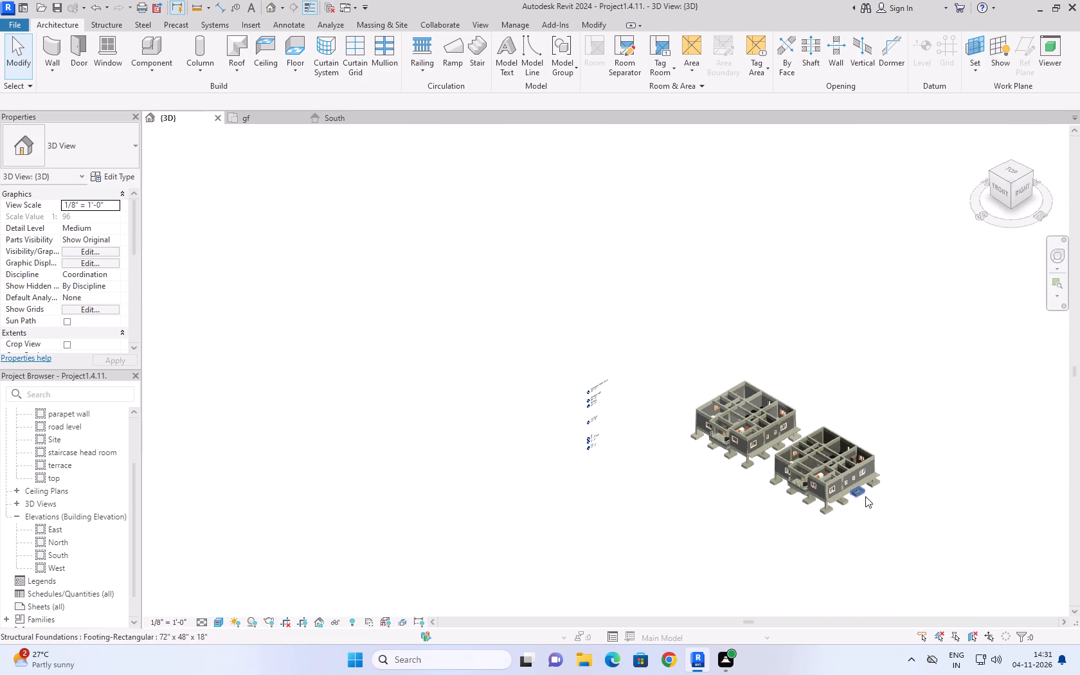
scroll(887, 512, up, 11)
scroll(887, 512, down, 5)
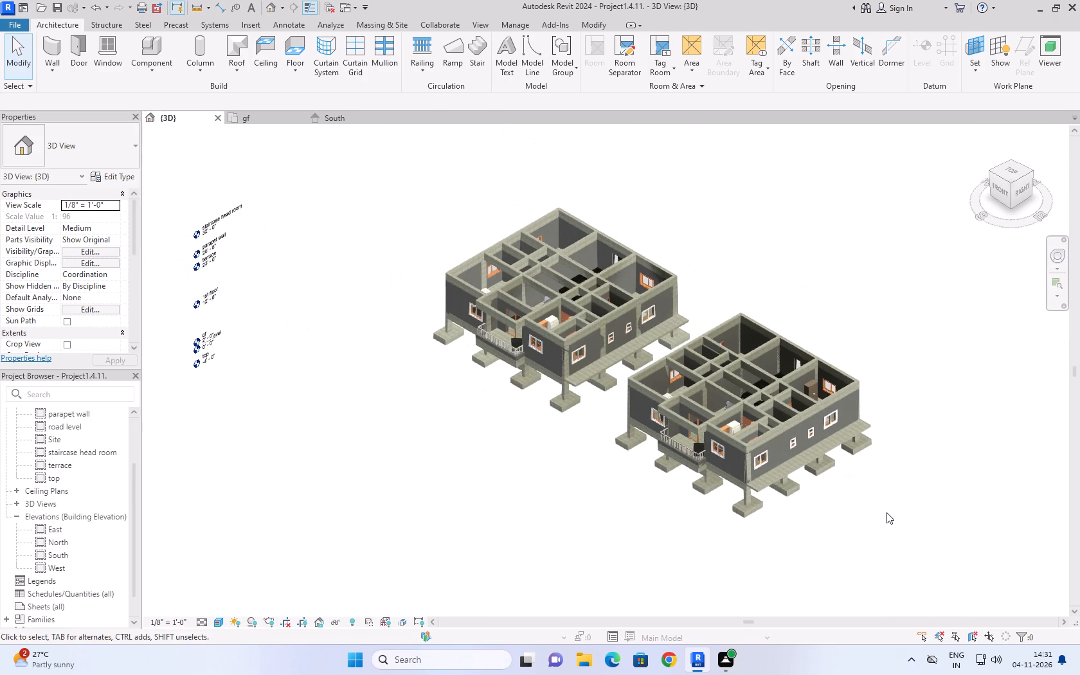
scroll(887, 512, down, 4)
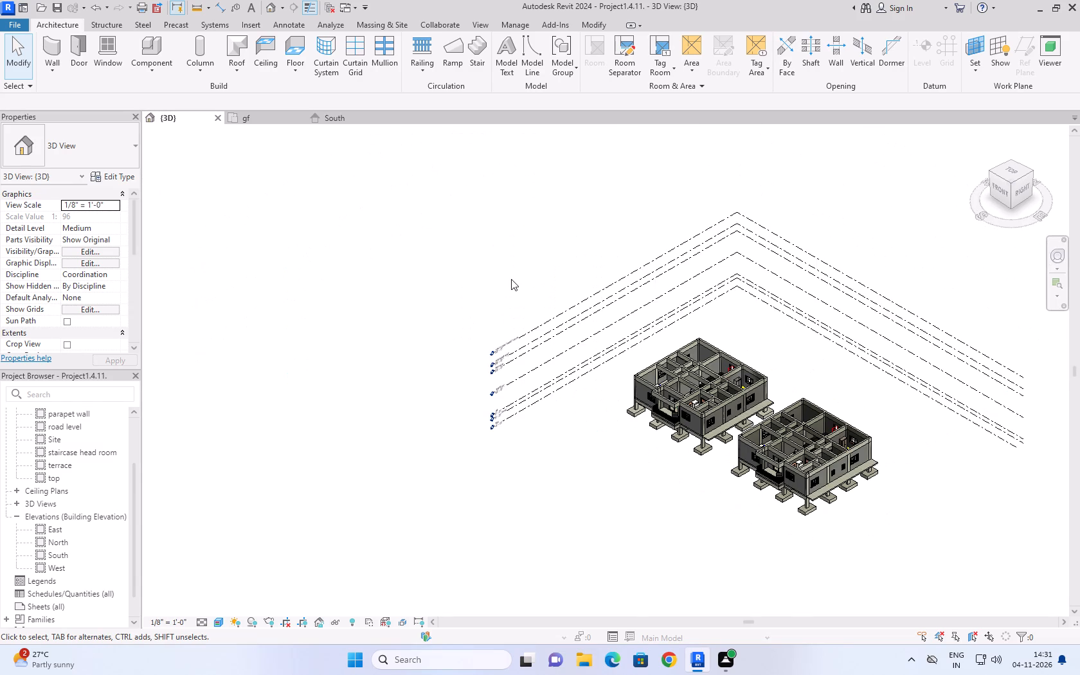
Switch to the gf floor plan and examine the western unit's floor slab where it projects beyond the east wall.
click(278, 125)
click(275, 113)
click(496, 467)
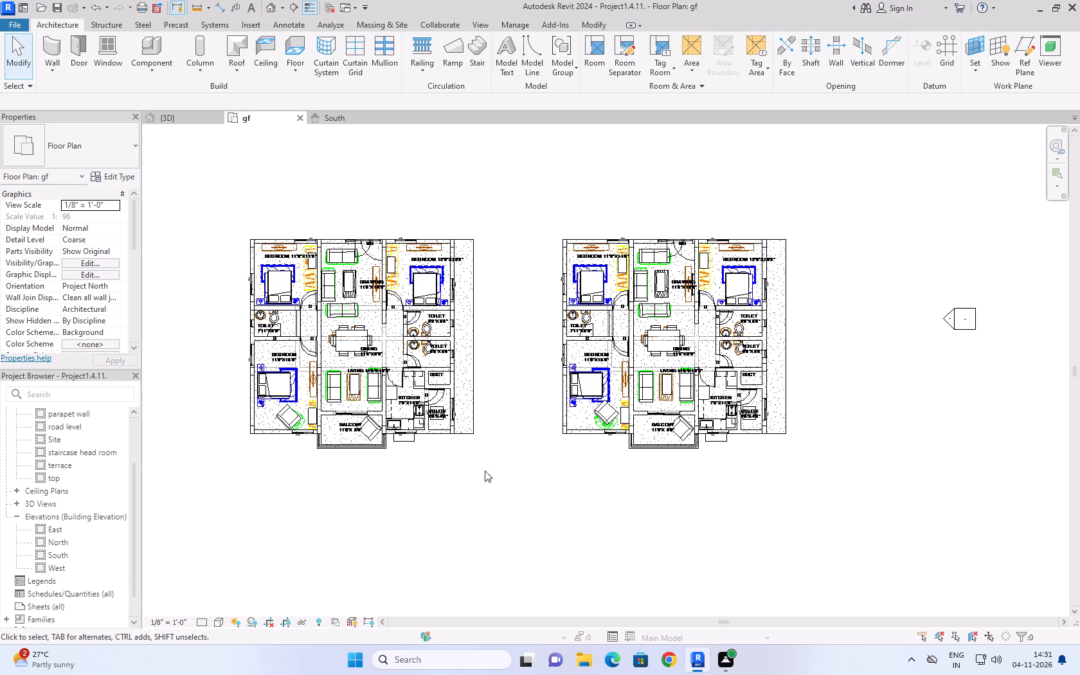
scroll(462, 440, up, 6)
click(474, 429)
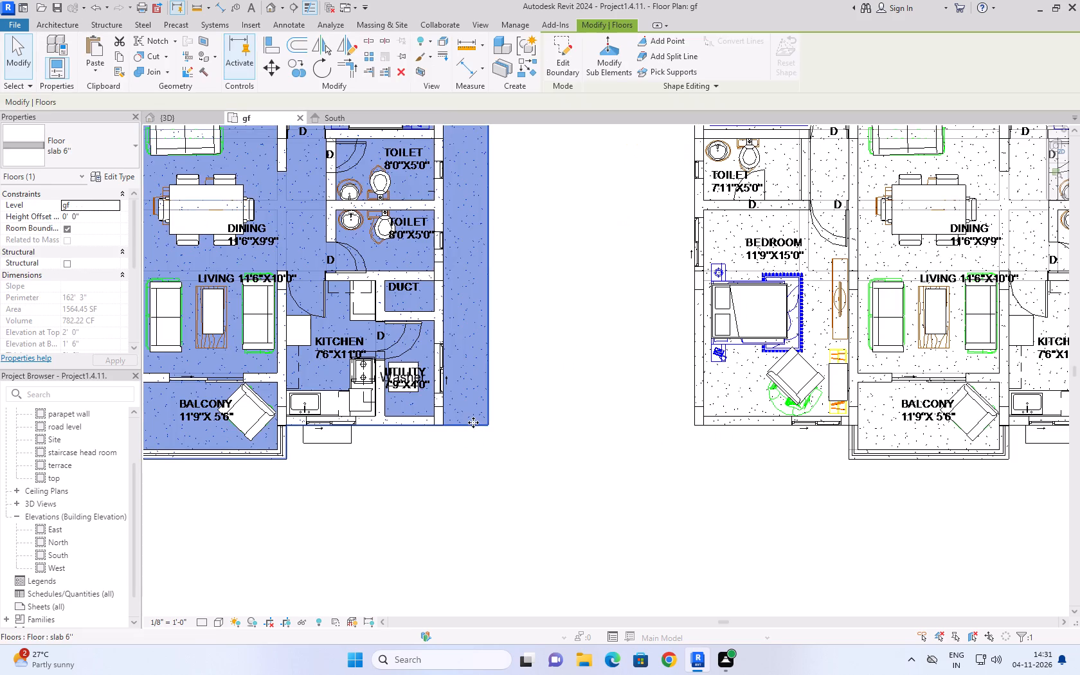
click(548, 413)
click(488, 323)
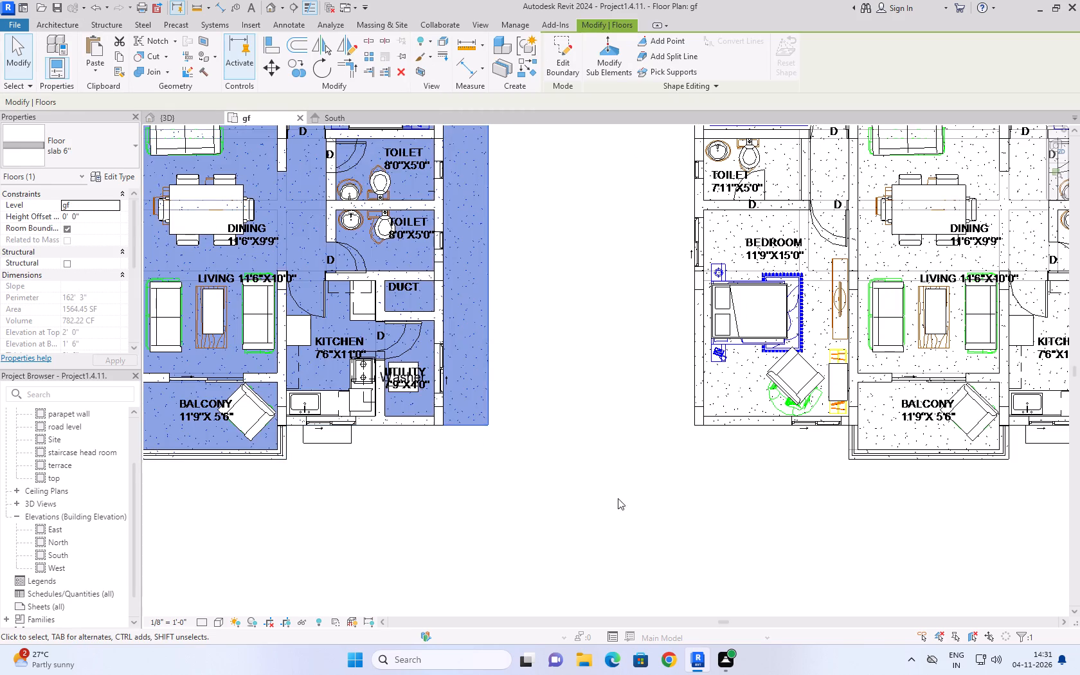
scroll(618, 498, down, 5)
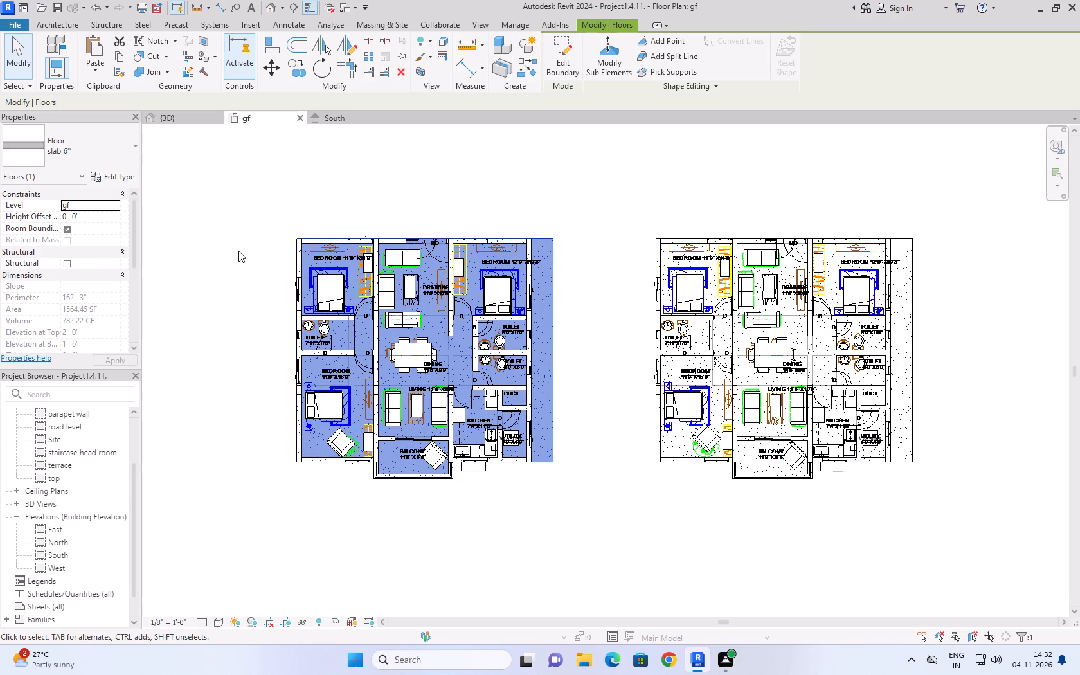
scroll(316, 348, up, 2)
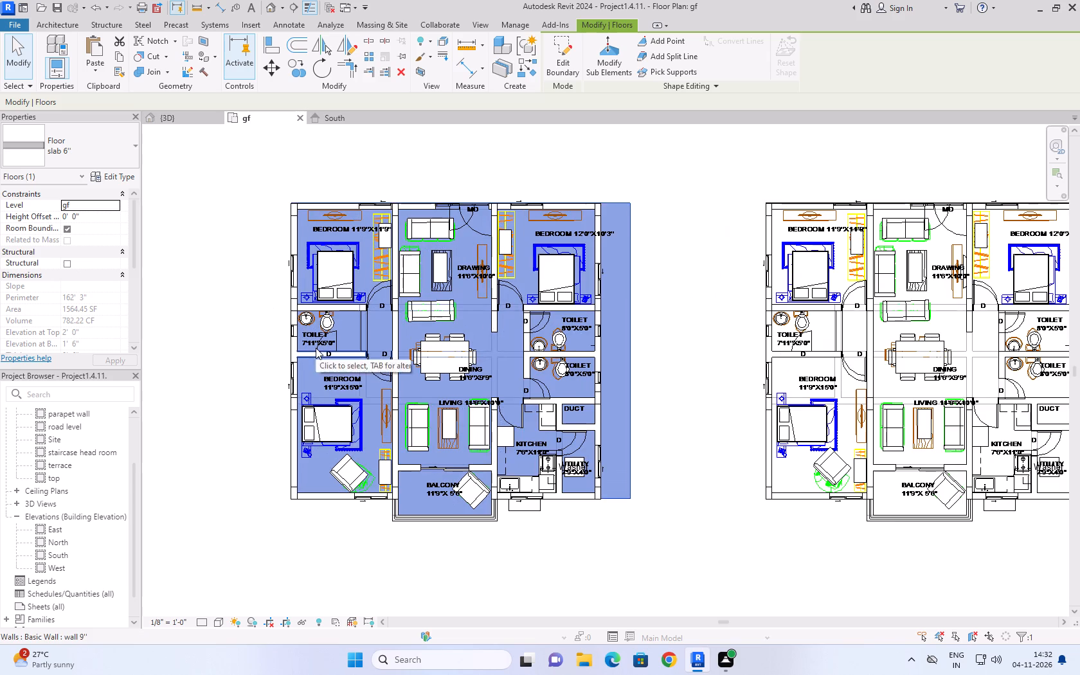
click(196, 217)
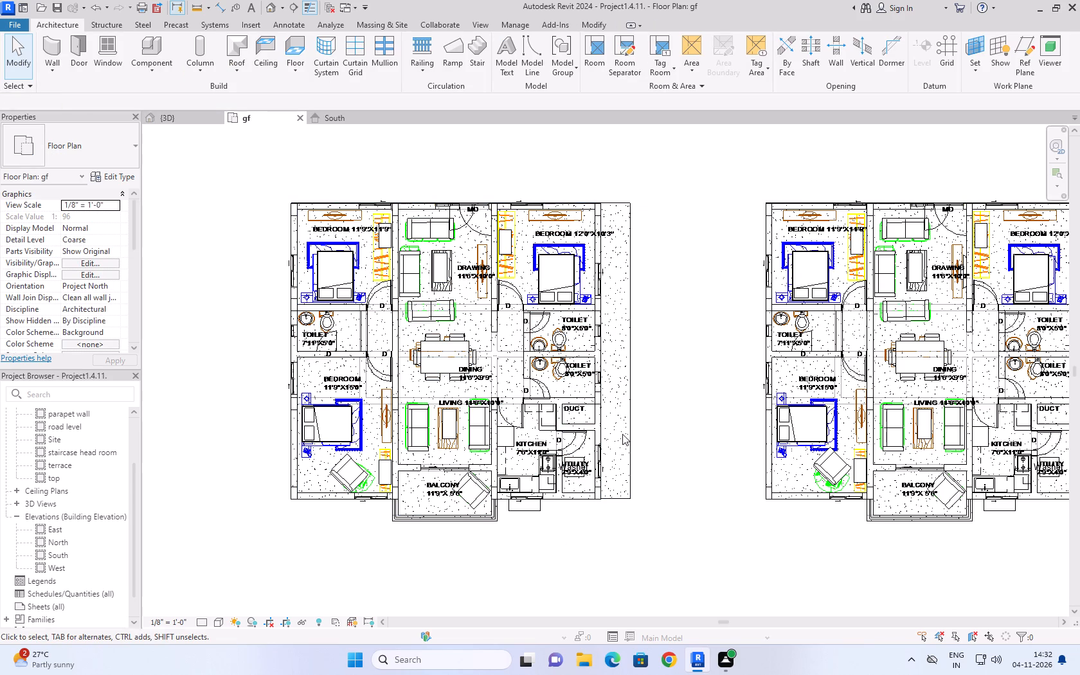
click(633, 406)
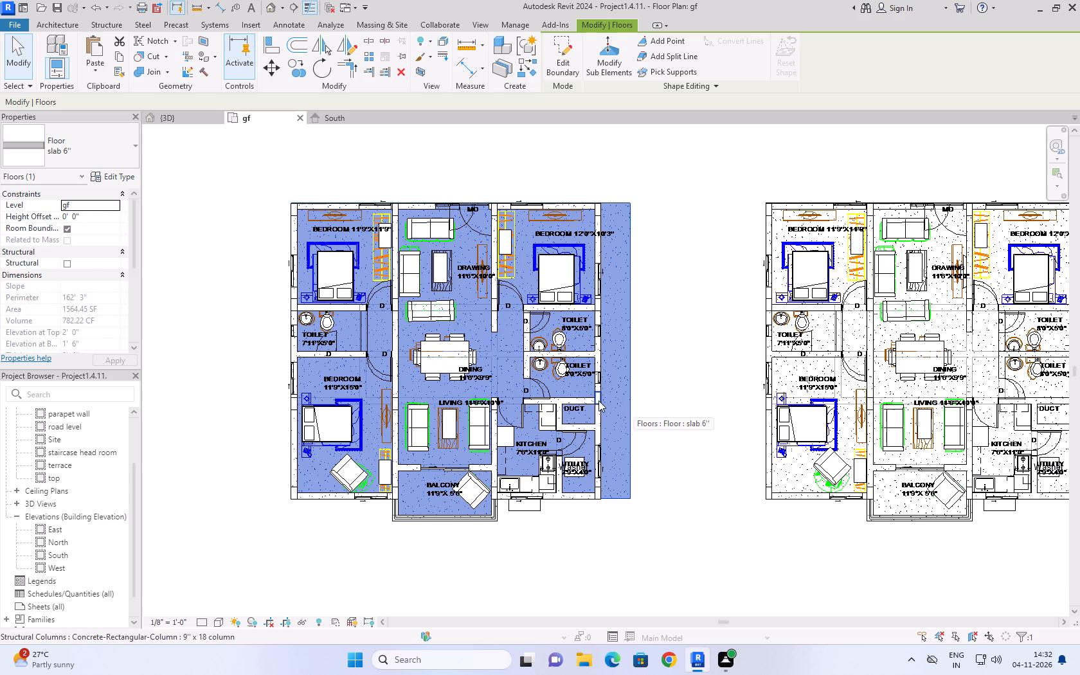
click(178, 364)
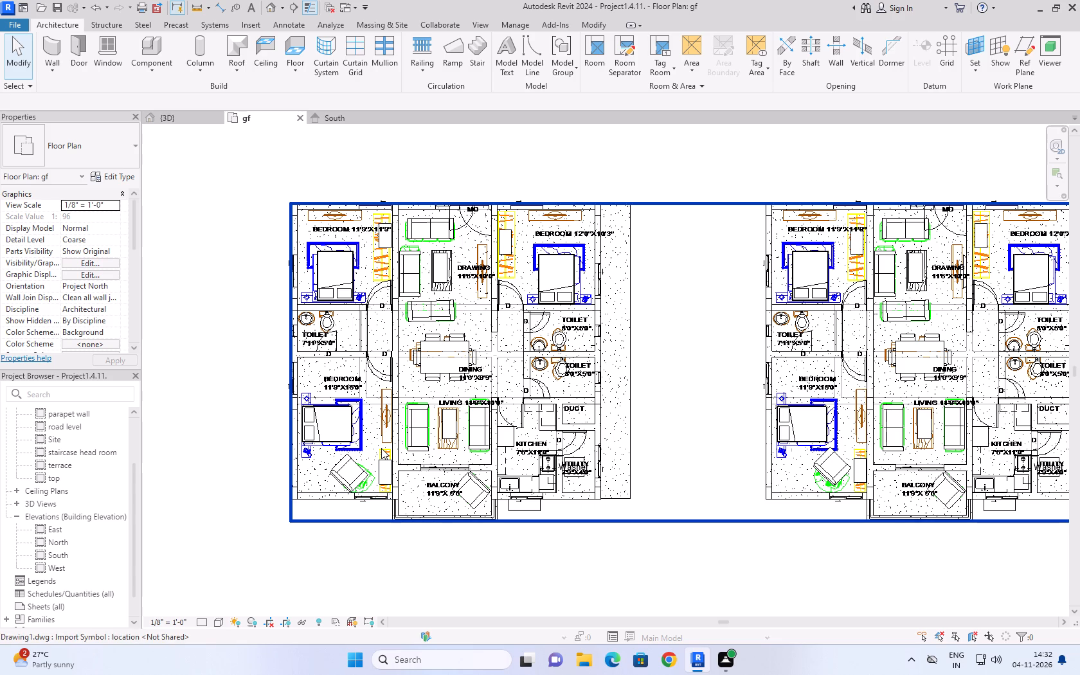
scroll(399, 494, up, 1)
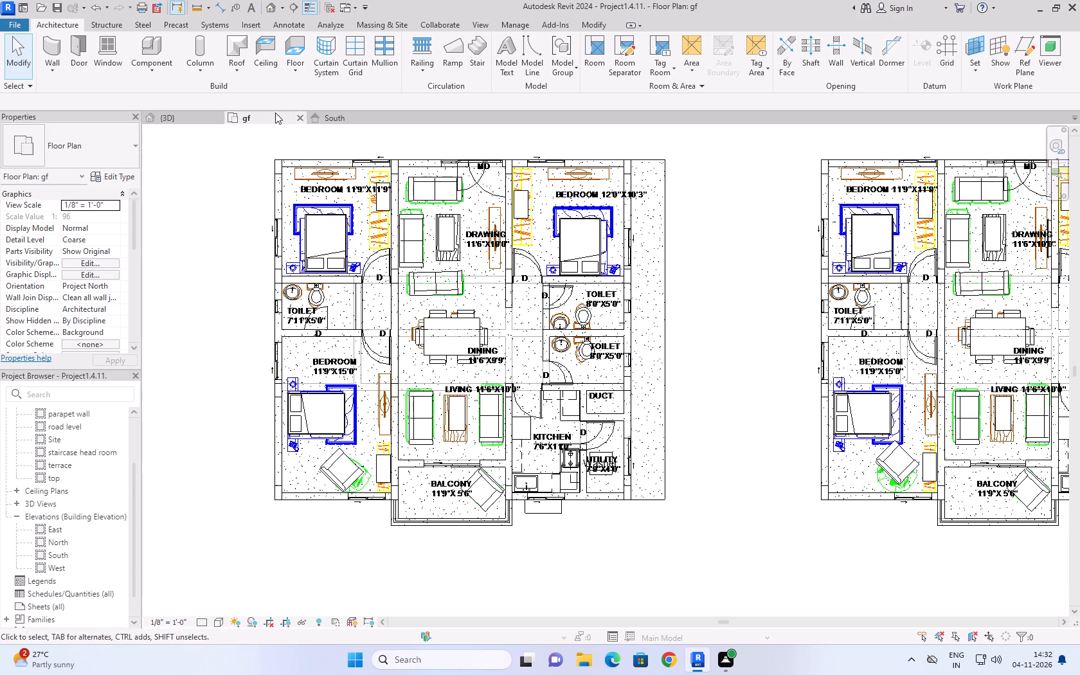
Edit the western unit's slab 6" boundary from the {3D} view, set its east edge 6'4" from the east wall in gf, and finish the sketch.
click(188, 118)
middle_click(643, 424)
scroll(643, 424, up, 8)
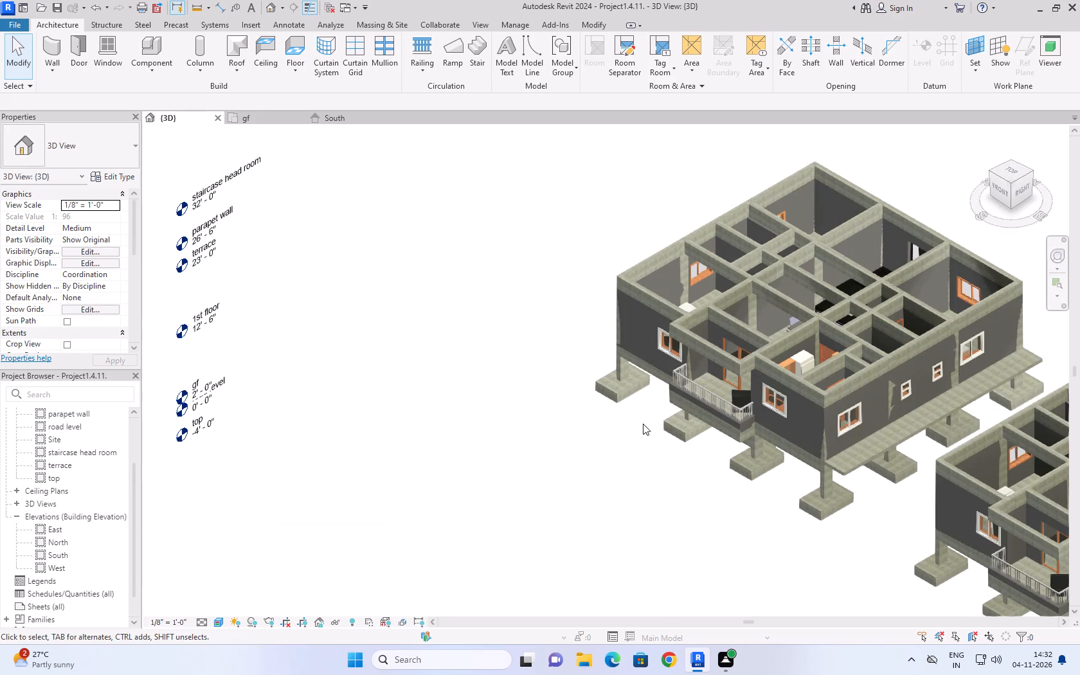
click(876, 454)
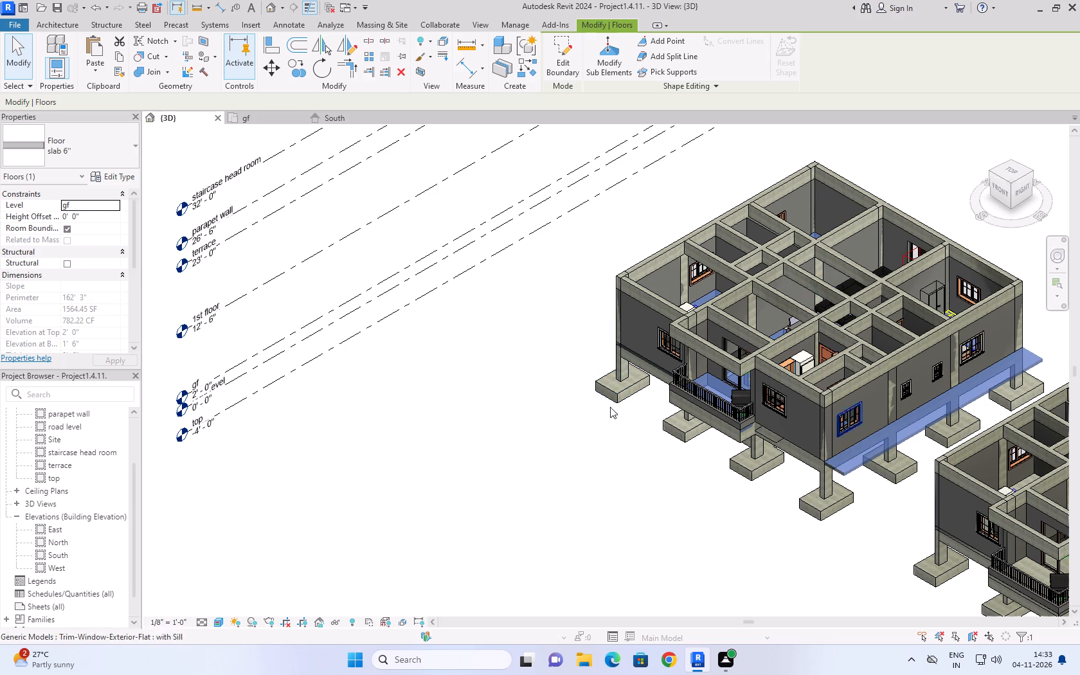
click(550, 68)
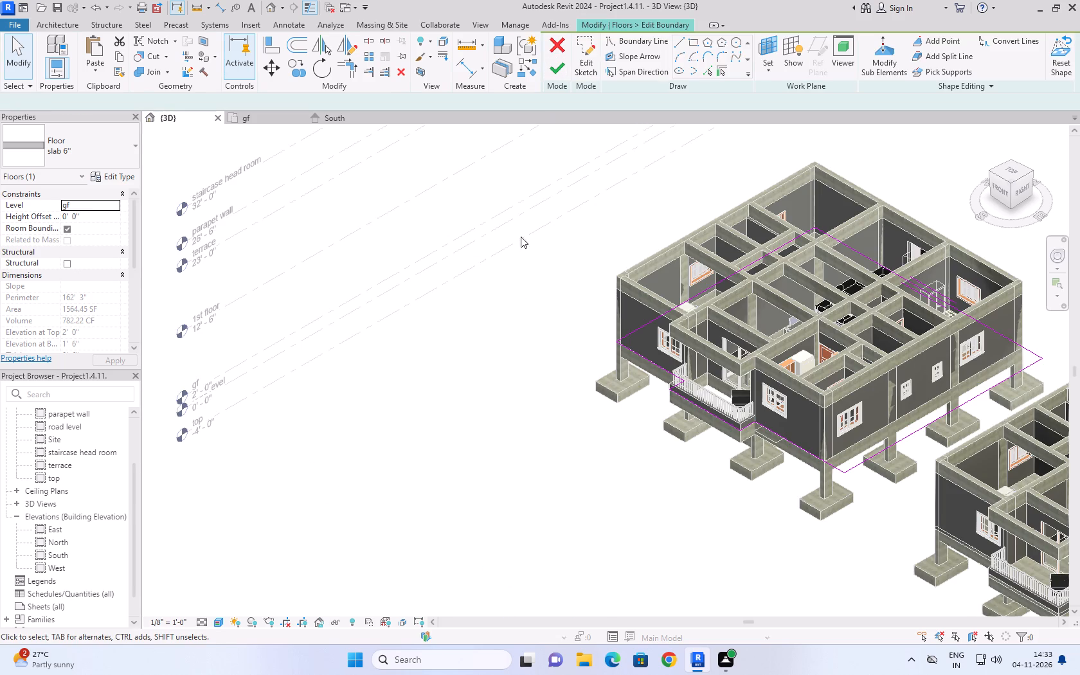
click(260, 125)
click(260, 113)
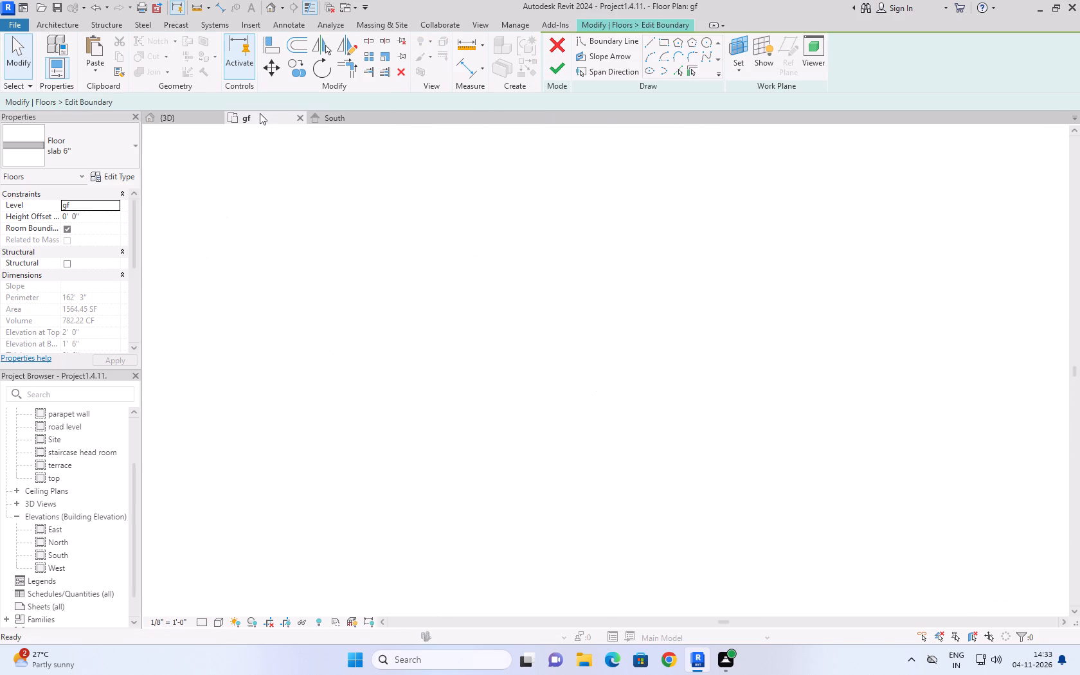
click(667, 436)
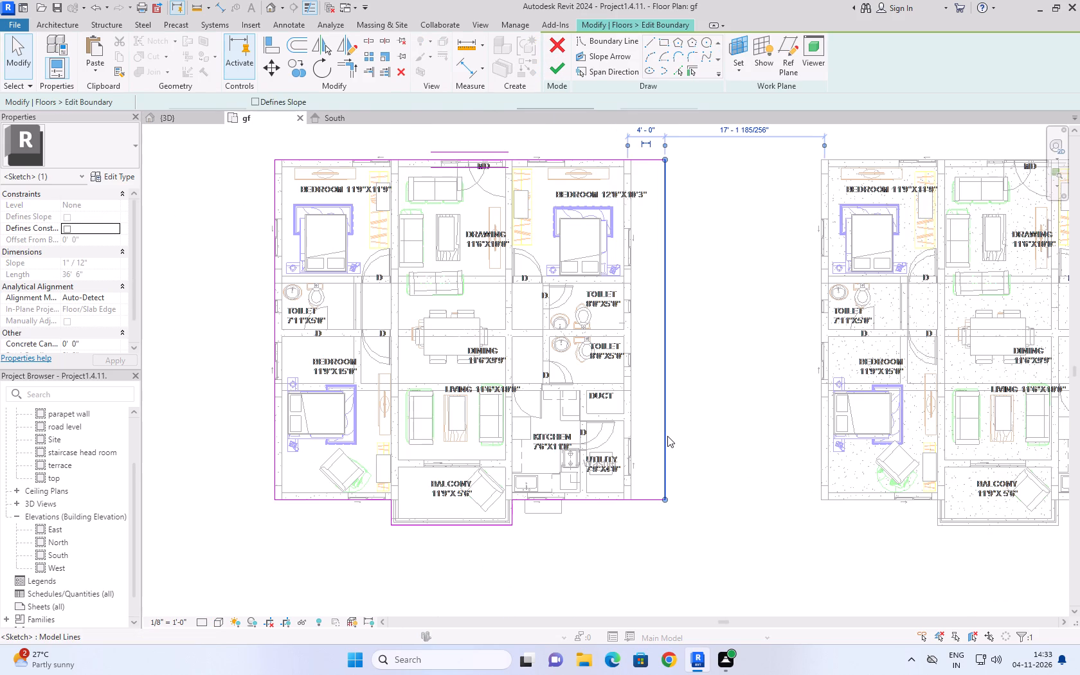
scroll(681, 450, down, 3)
scroll(665, 233, up, 6)
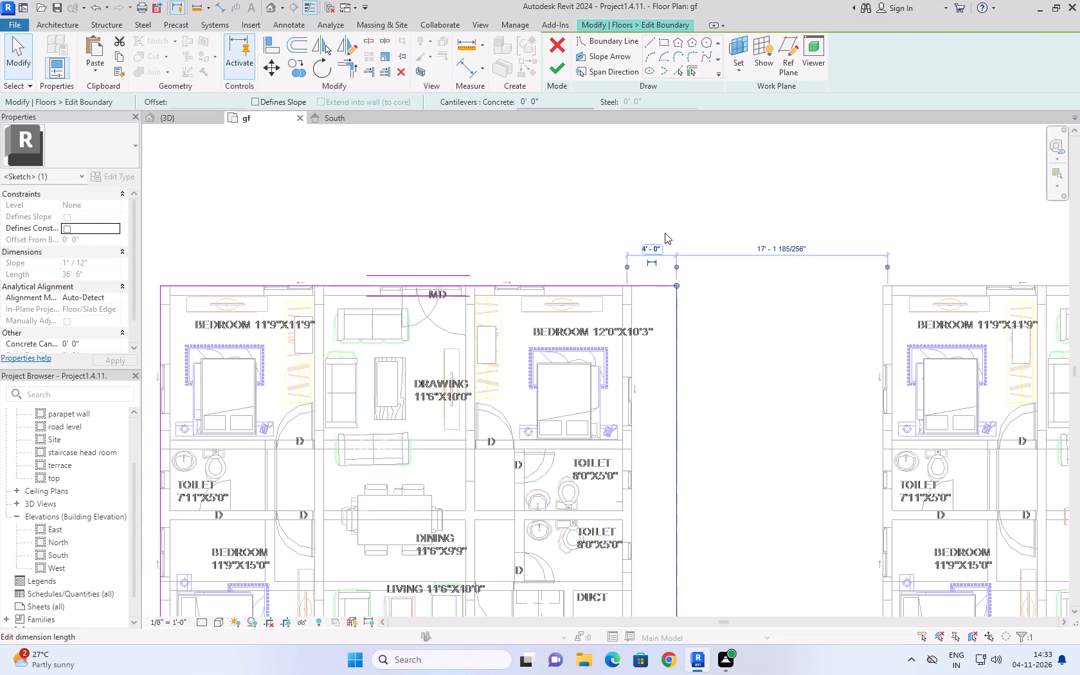
scroll(665, 233, up, 2)
click(646, 257)
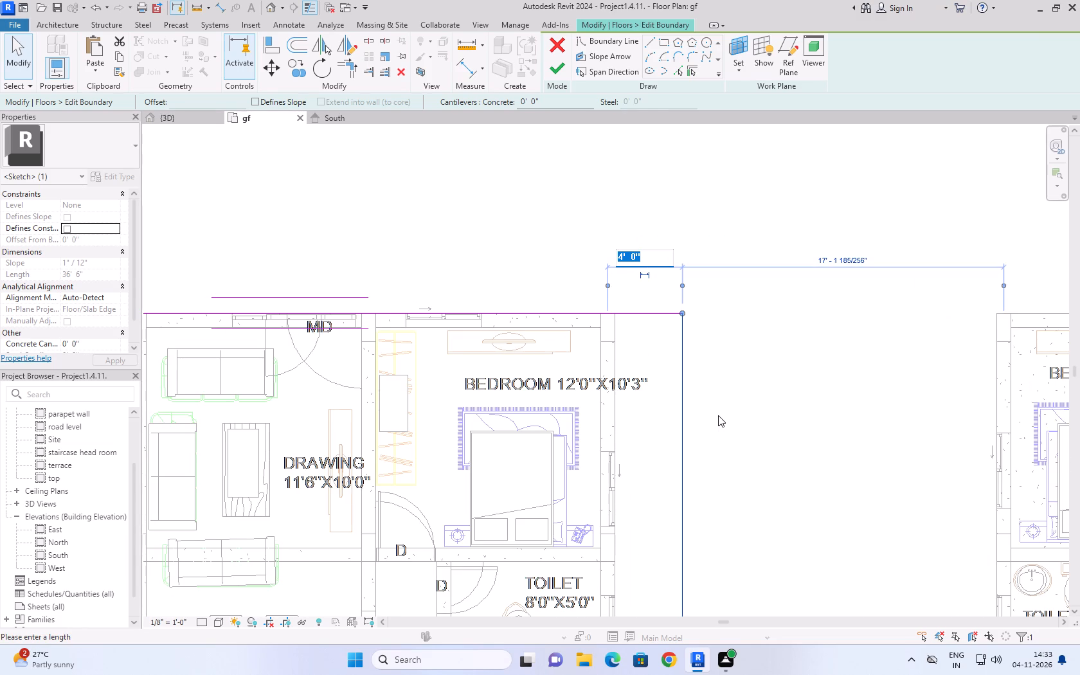
key(6)
key(apostrophe)
key(4)
text('')
click(768, 179)
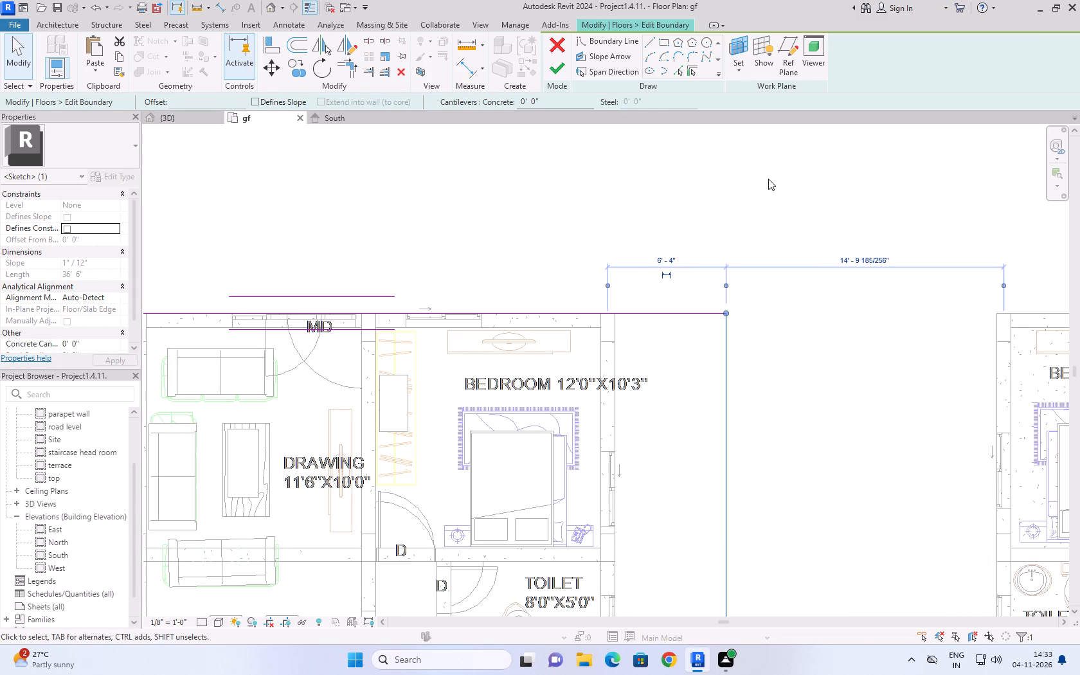
scroll(810, 266, down, 9)
middle_drag(798, 521, 735, 523)
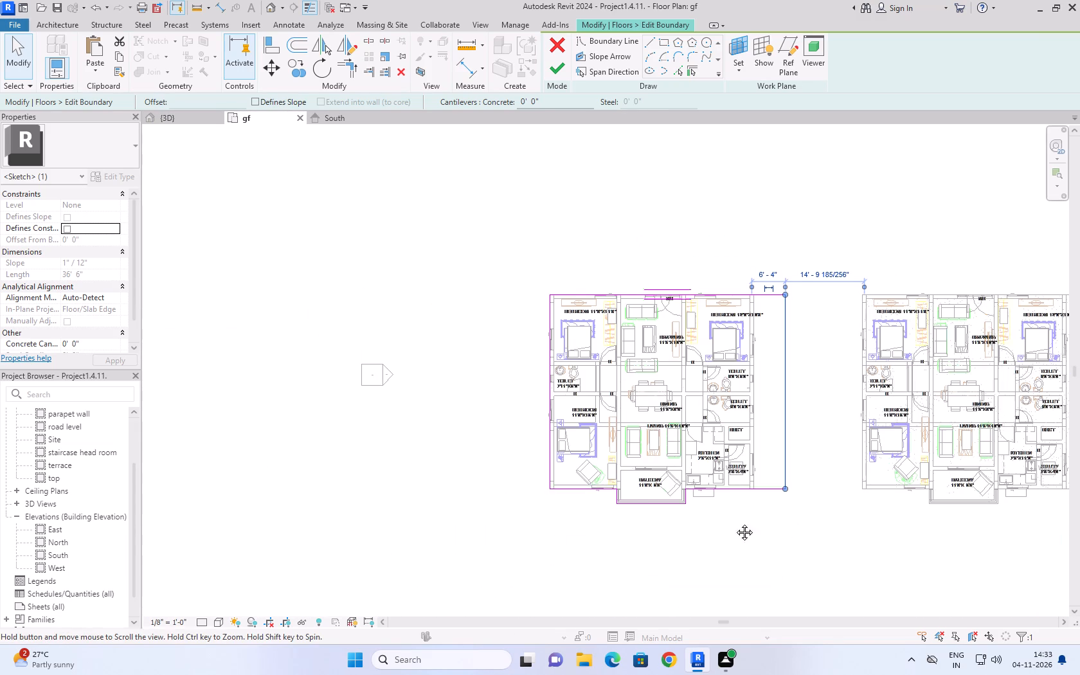
middle_drag(735, 523, 535, 505)
click(822, 422)
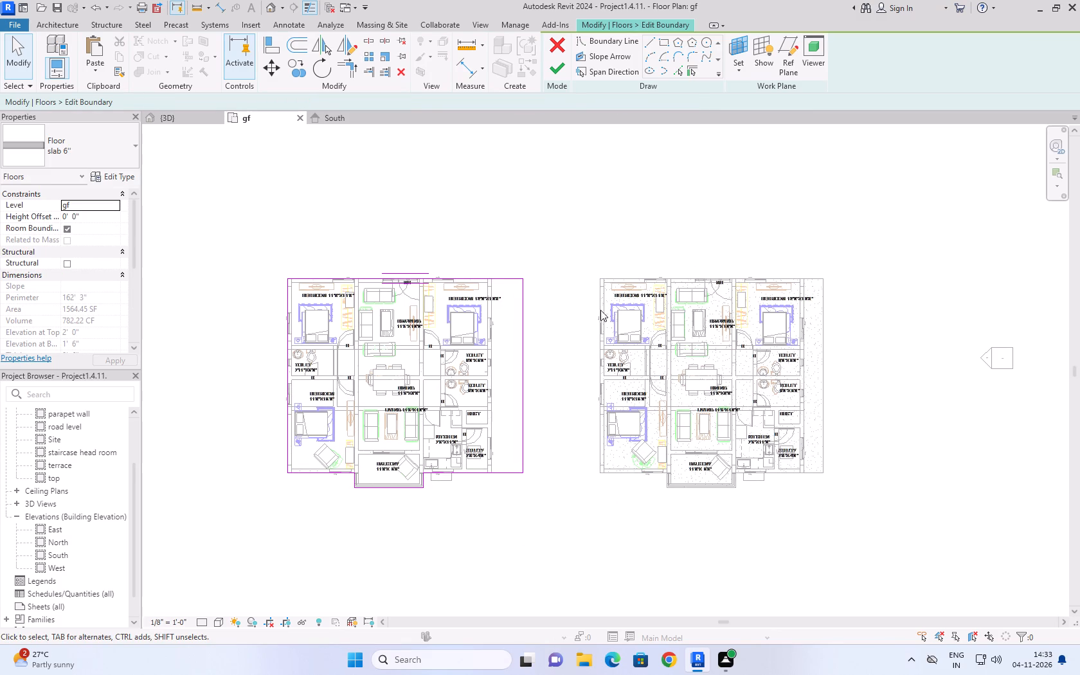
click(566, 67)
click(598, 186)
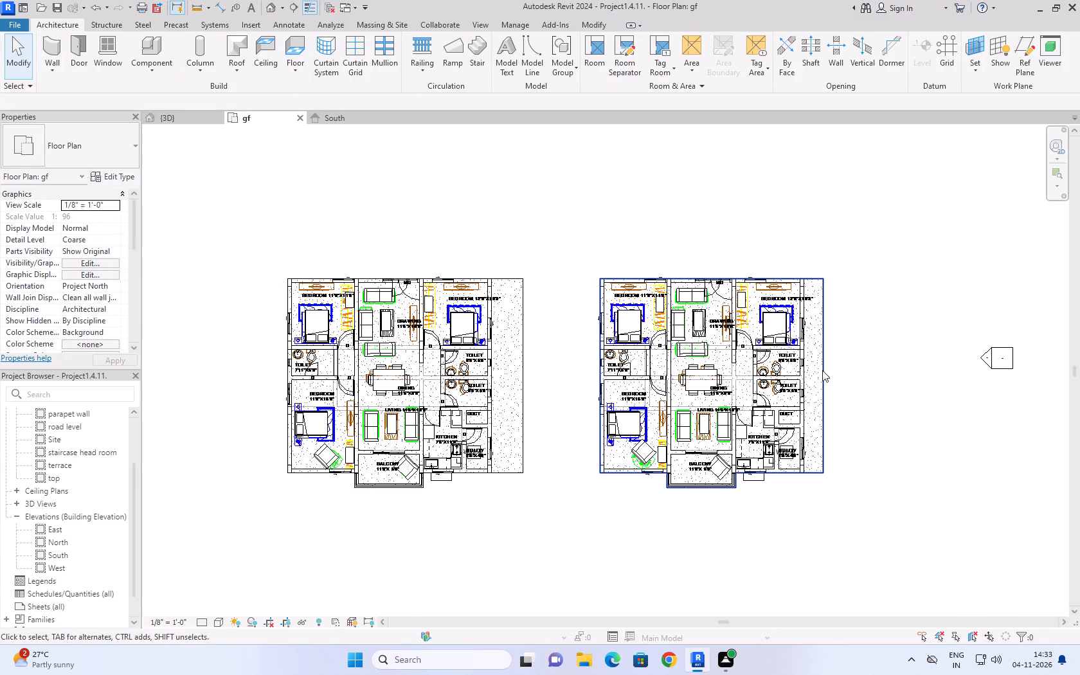
Edit the eastern unit's slab 6" boundary, set its east edge 6'4" from the east wall, and finish the sketch.
click(822, 370)
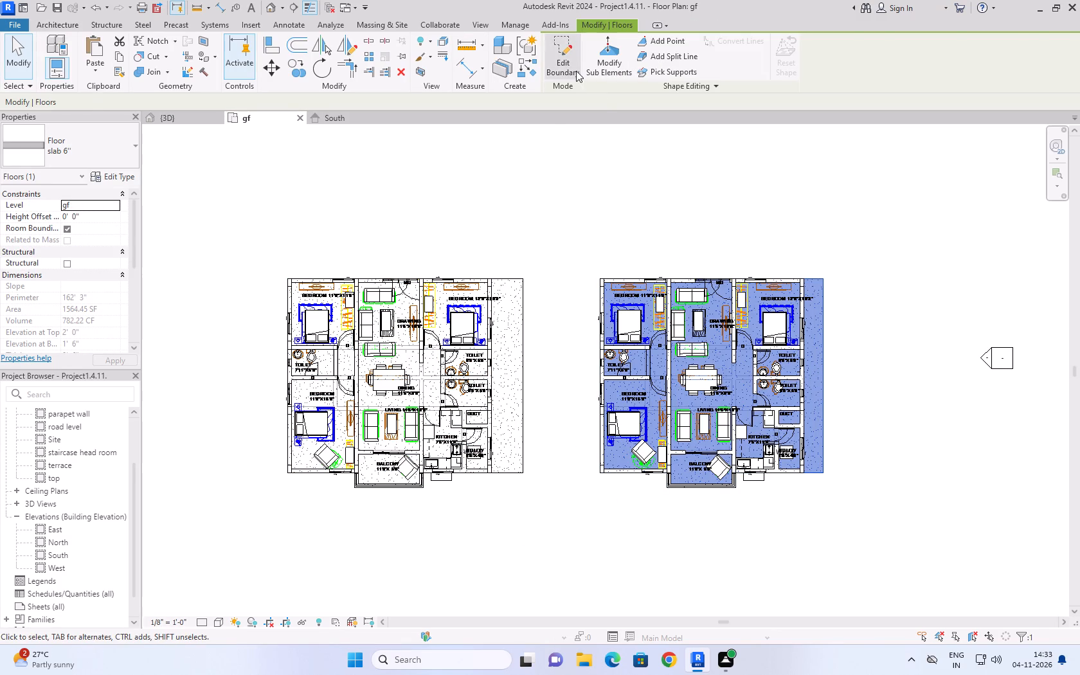
click(576, 71)
click(824, 348)
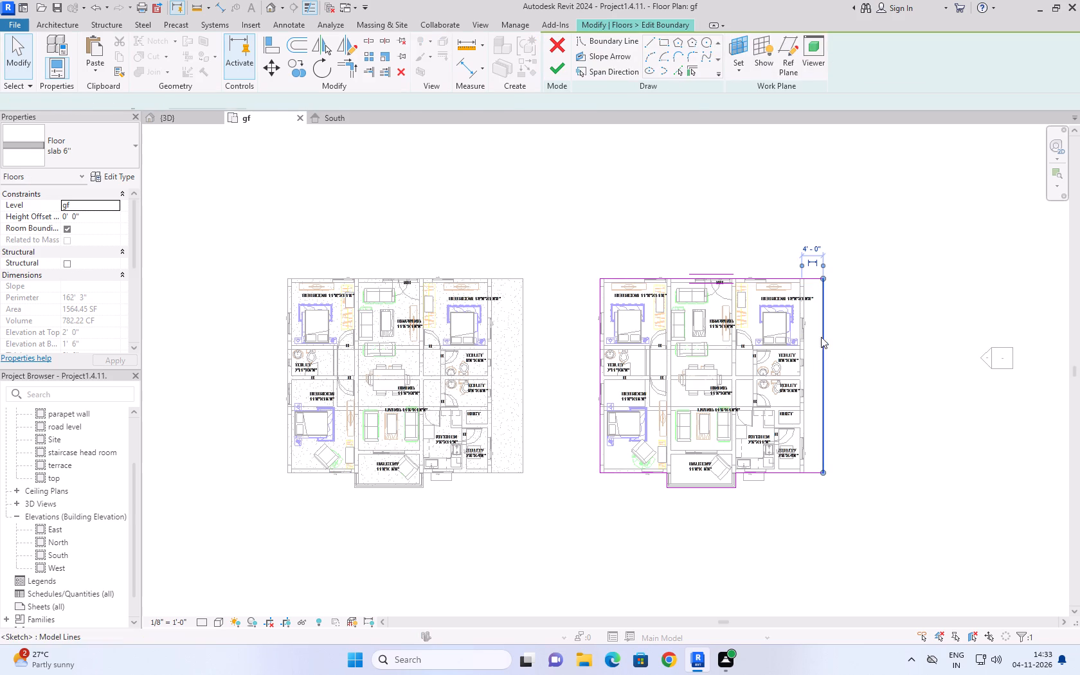
click(812, 244)
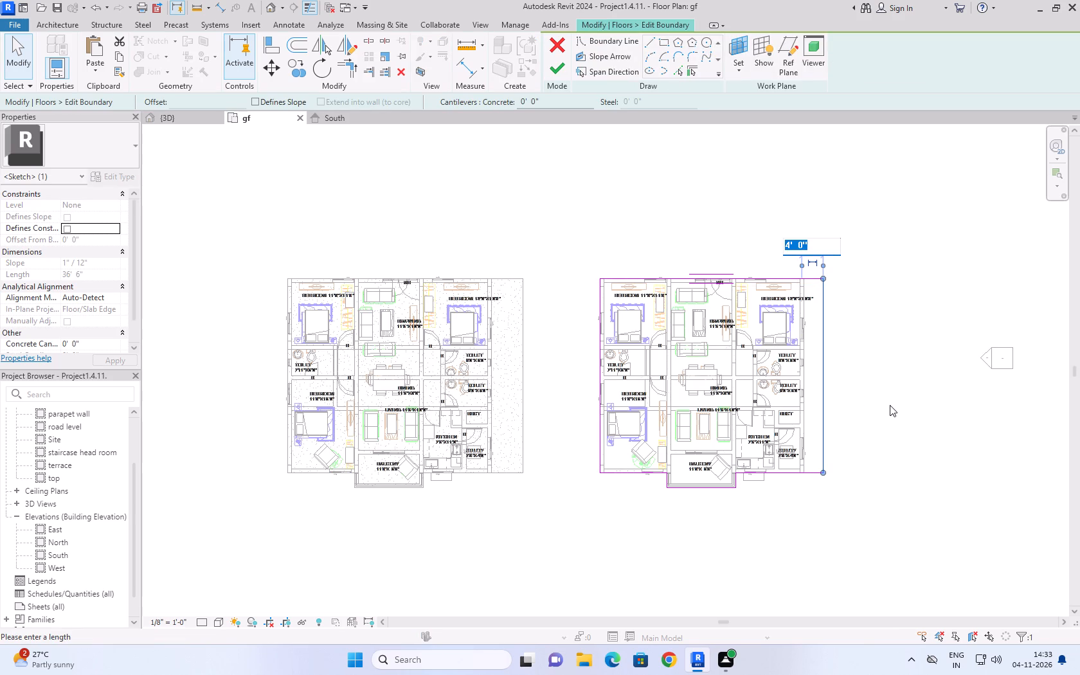
key(6)
key(apostrophe)
key(4)
text('')
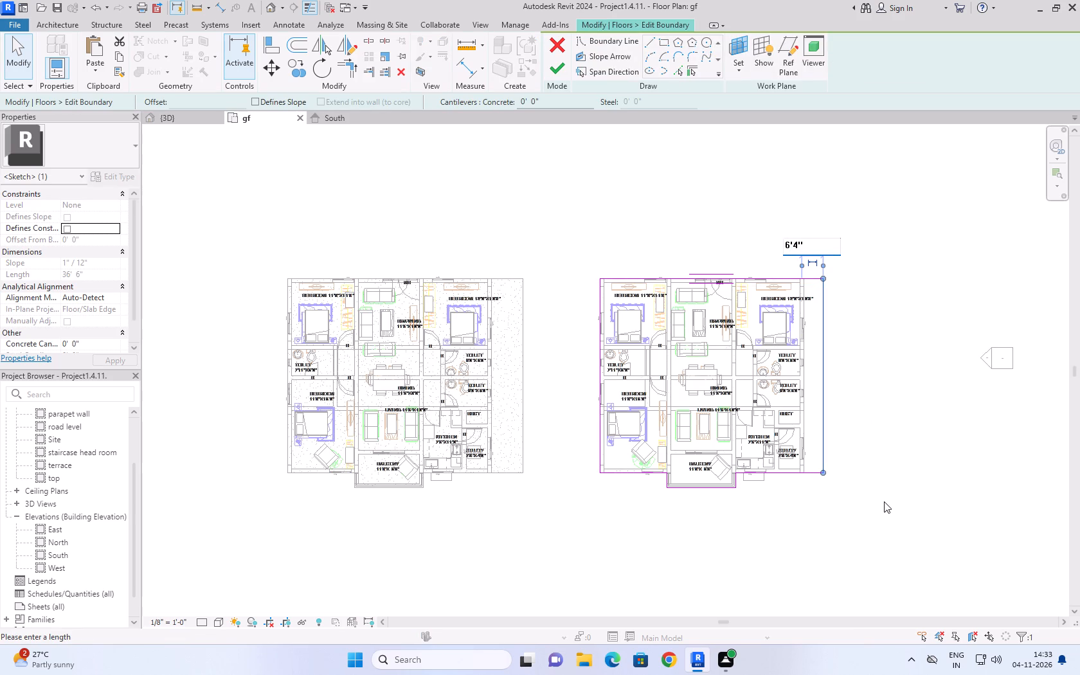
click(884, 501)
click(561, 65)
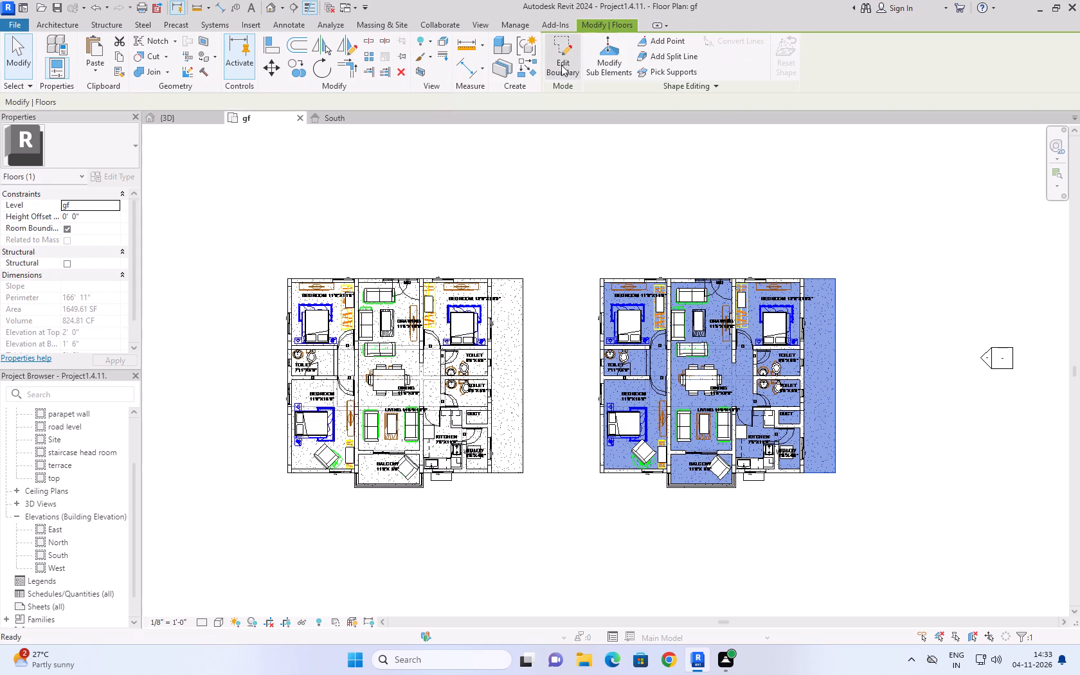
click(661, 553)
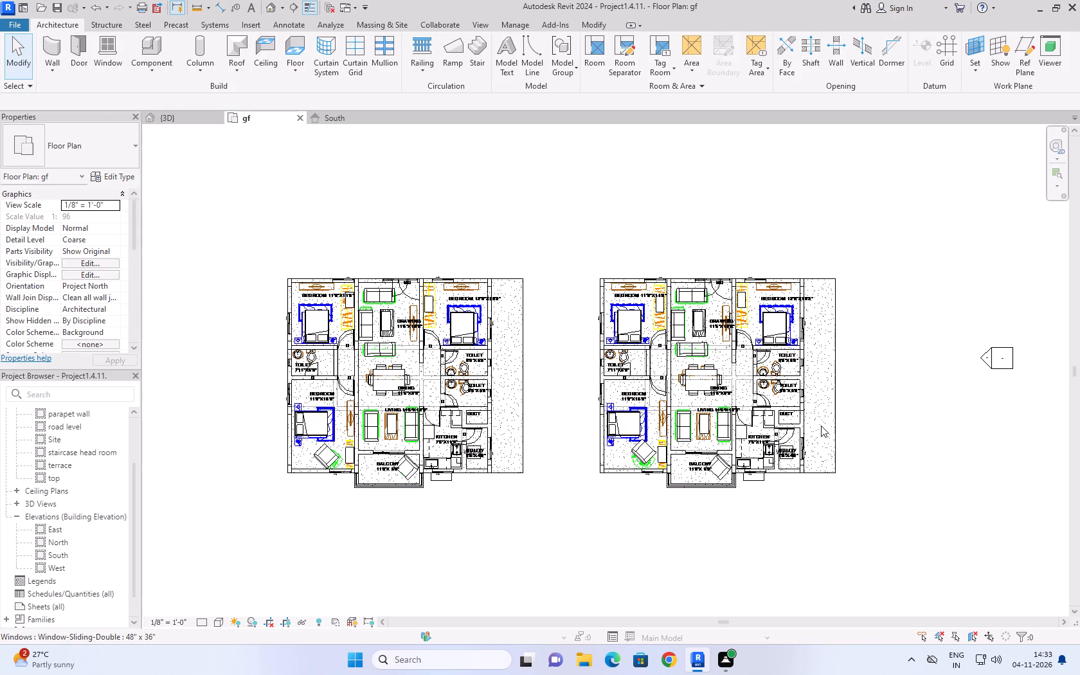
Examine both units and the level lines in the South elevation, including the slab projections and the storey above gf.
click(337, 114)
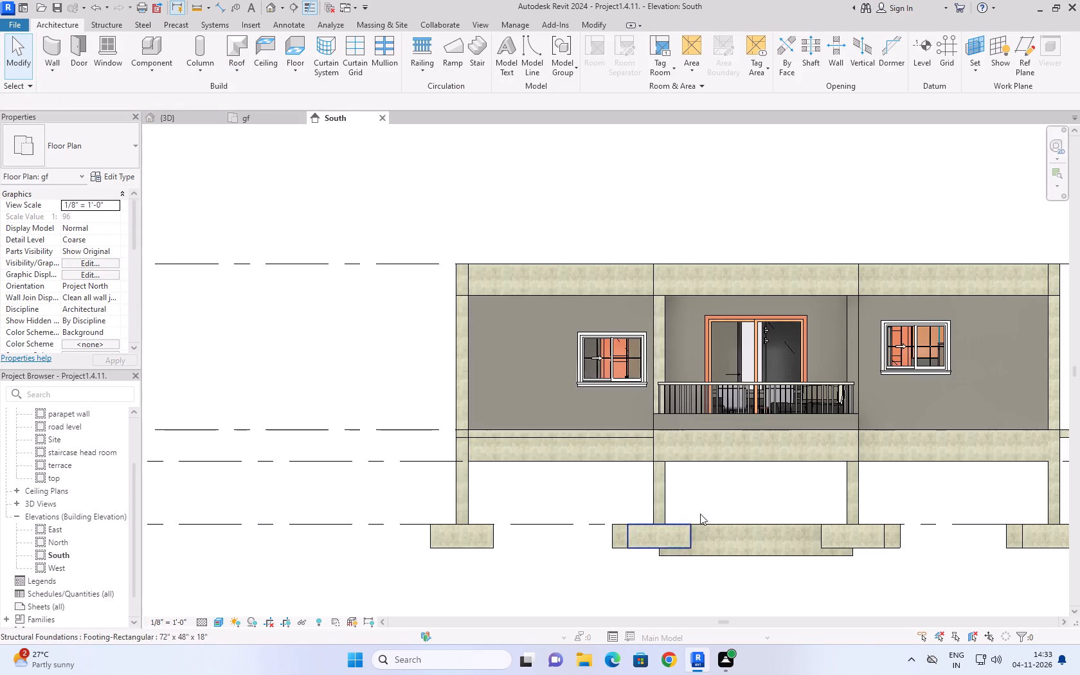
scroll(717, 482, down, 4)
scroll(678, 569, down, 4)
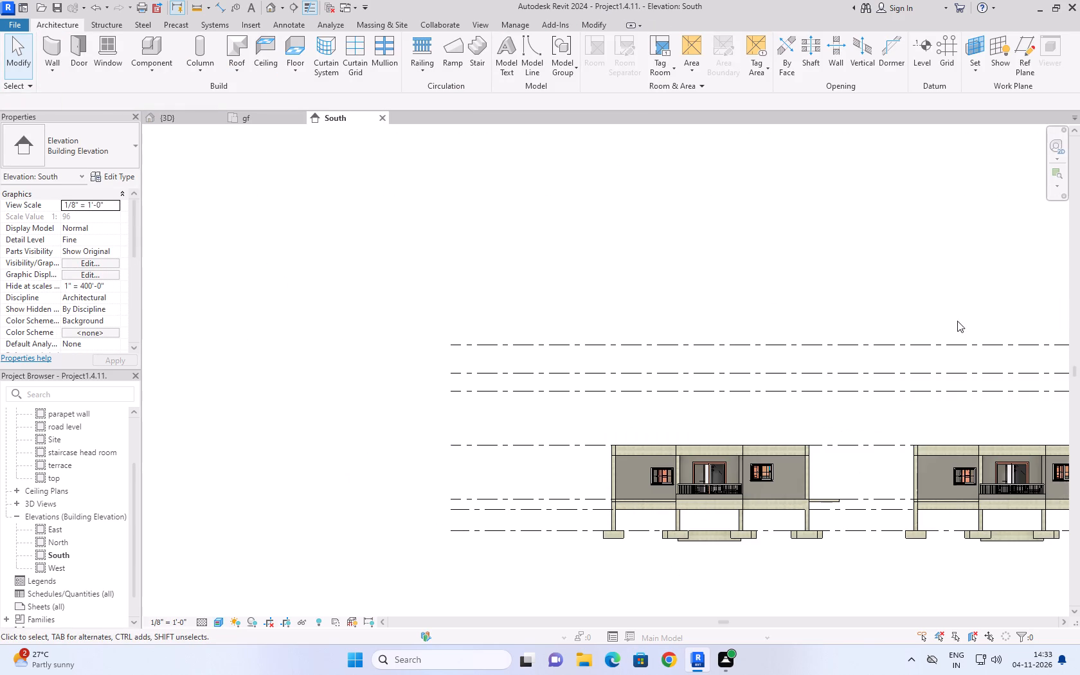
middle_drag(1000, 334, 561, 269)
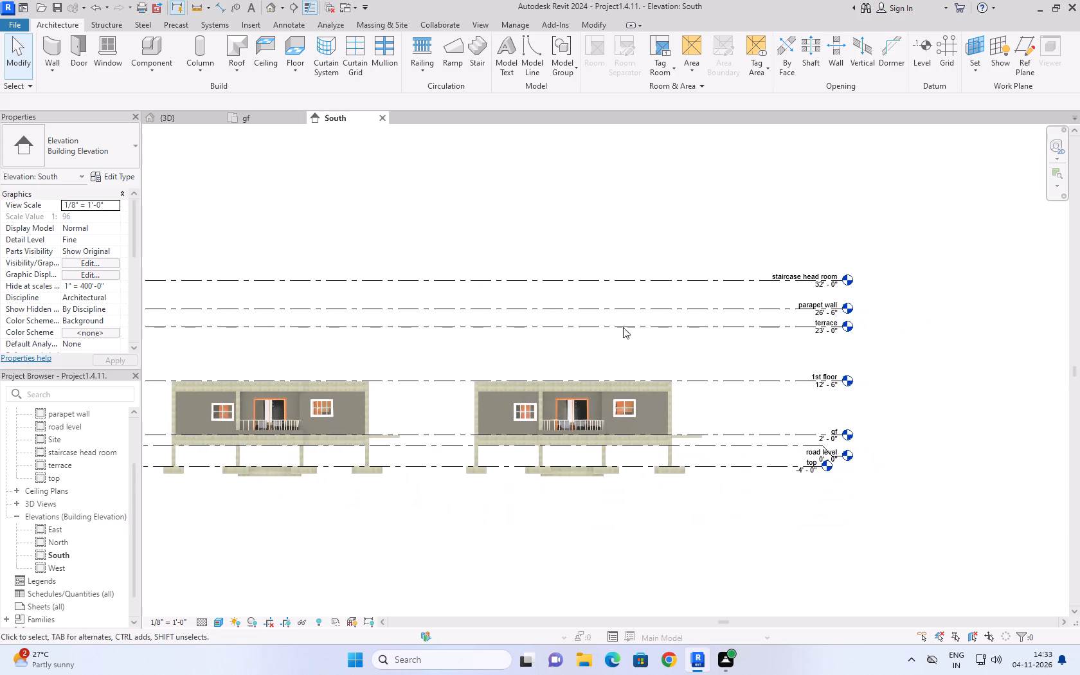
scroll(751, 424, down, 7)
scroll(733, 494, up, 5)
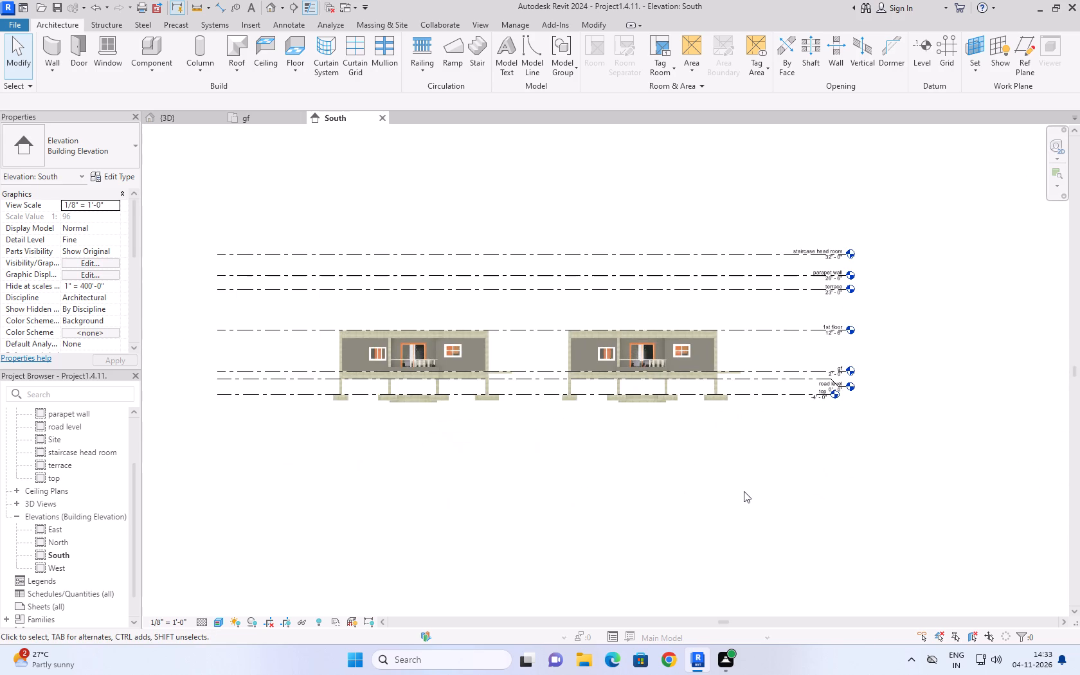
middle_drag(486, 401, 547, 460)
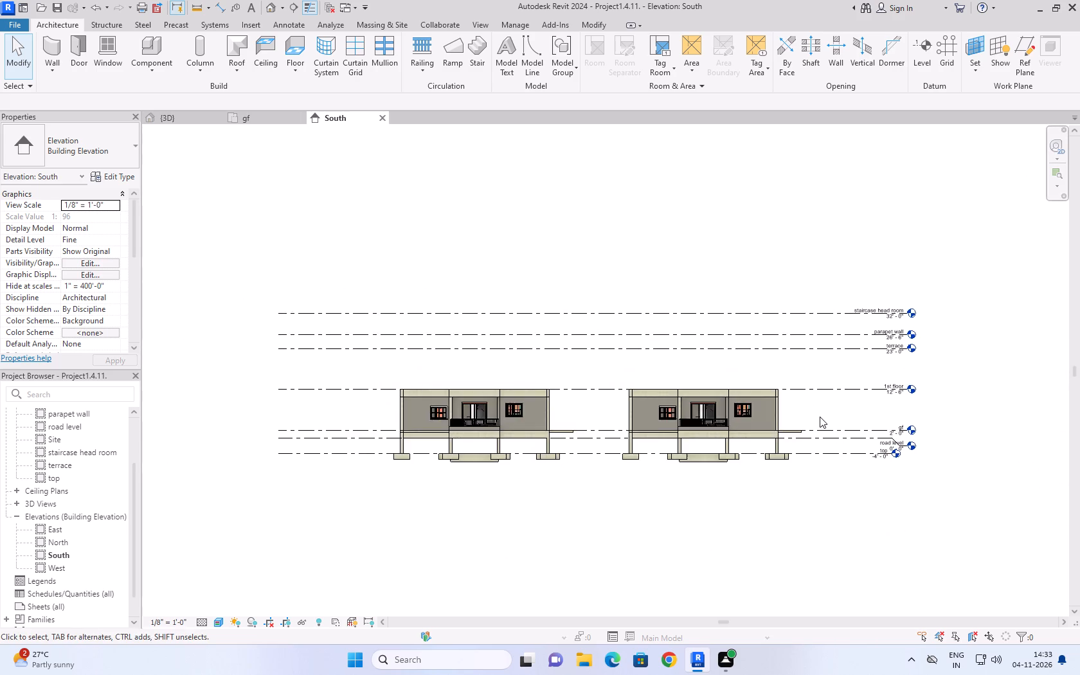
scroll(820, 417, up, 5)
click(688, 333)
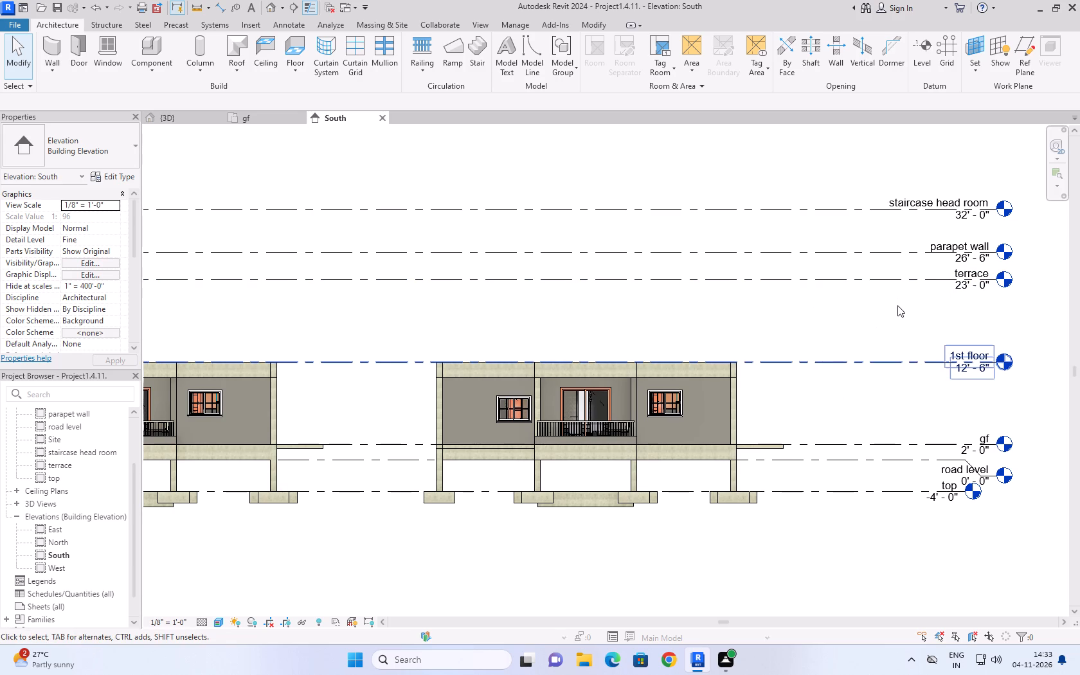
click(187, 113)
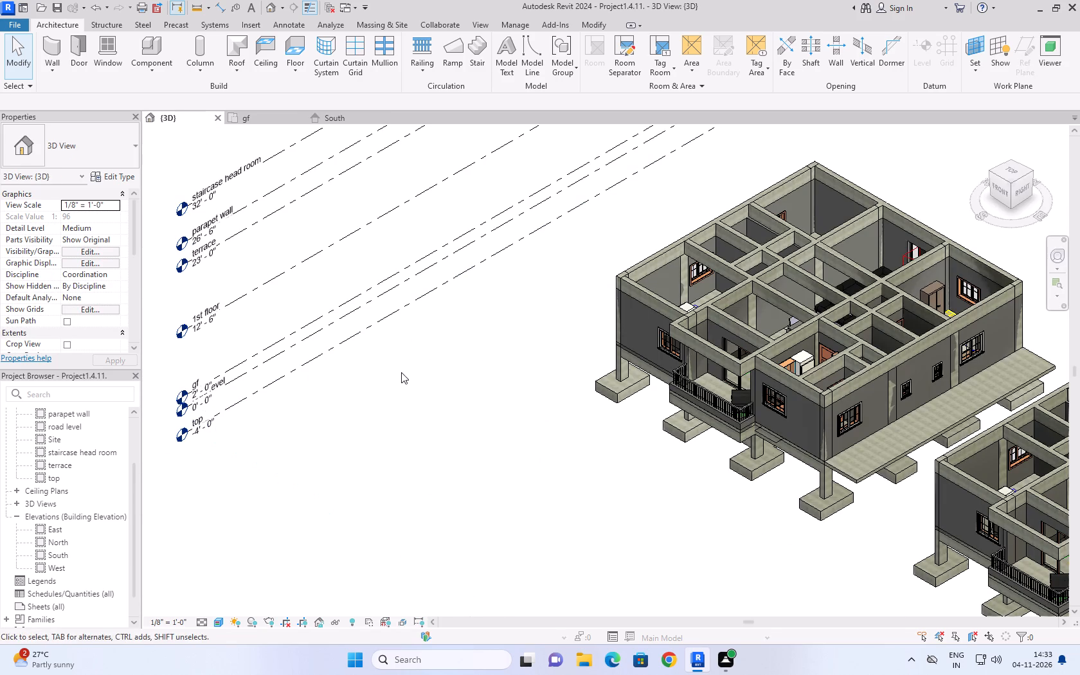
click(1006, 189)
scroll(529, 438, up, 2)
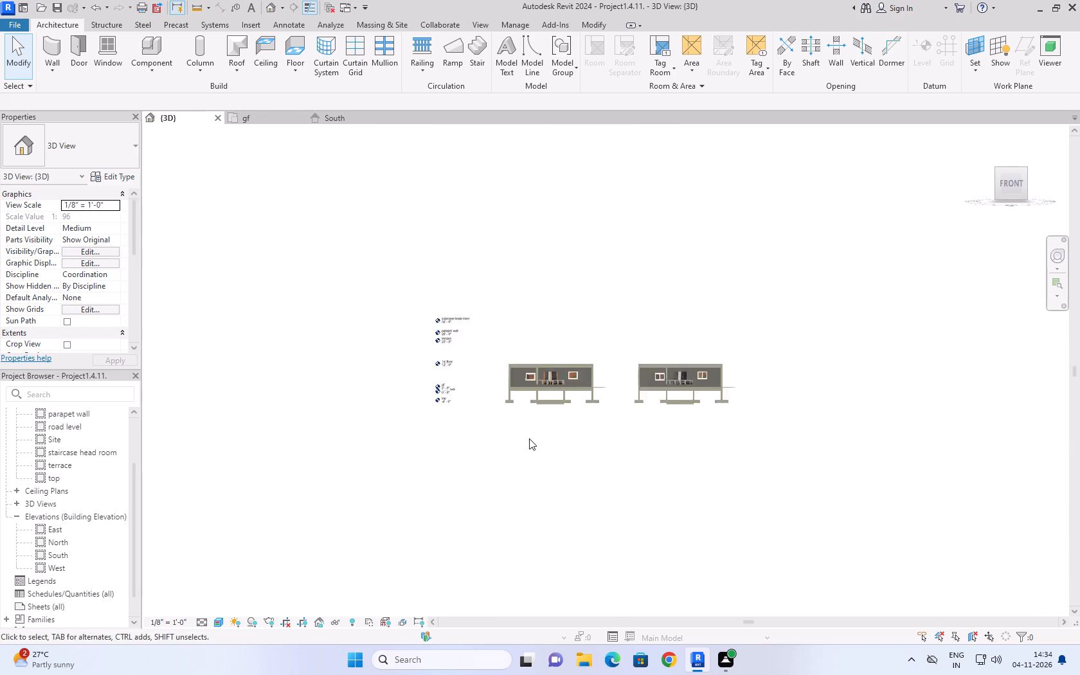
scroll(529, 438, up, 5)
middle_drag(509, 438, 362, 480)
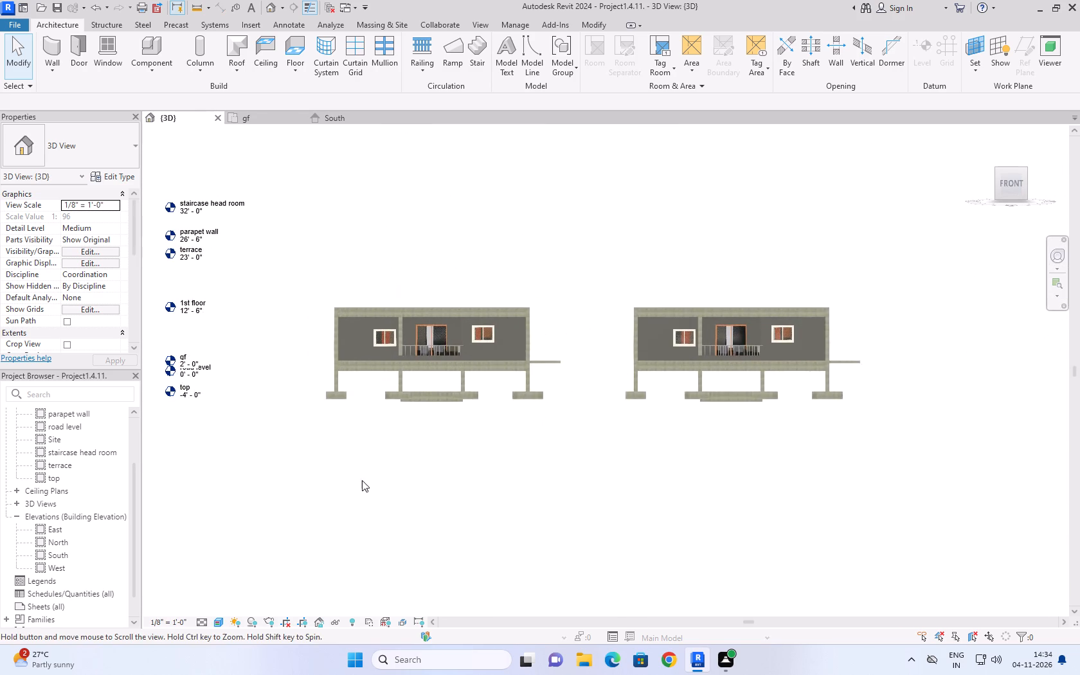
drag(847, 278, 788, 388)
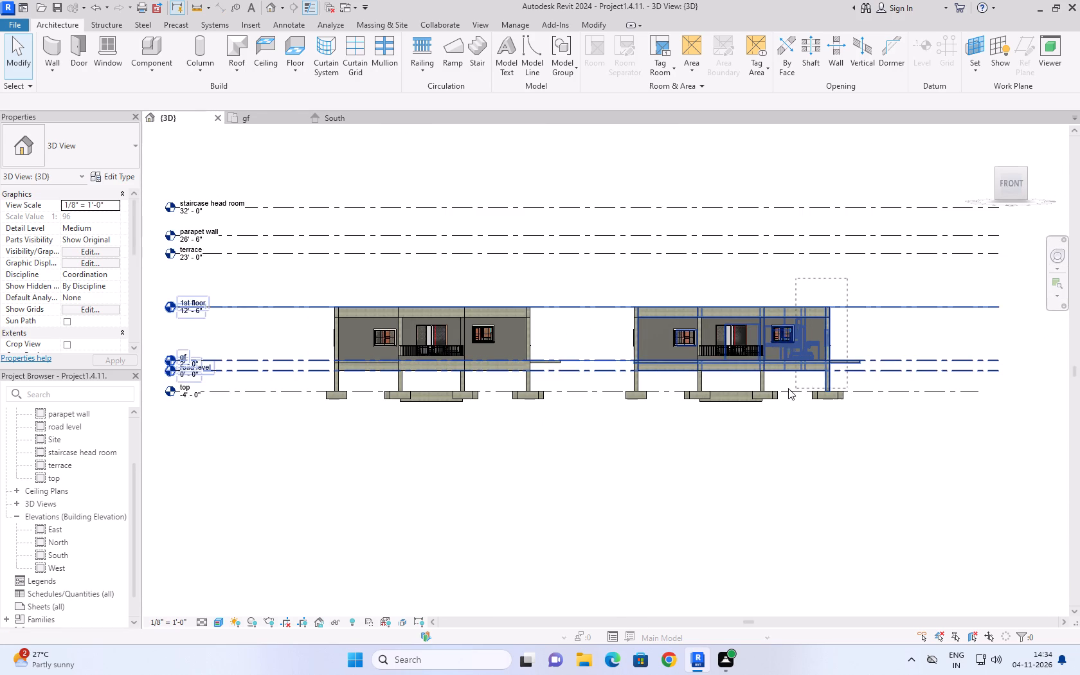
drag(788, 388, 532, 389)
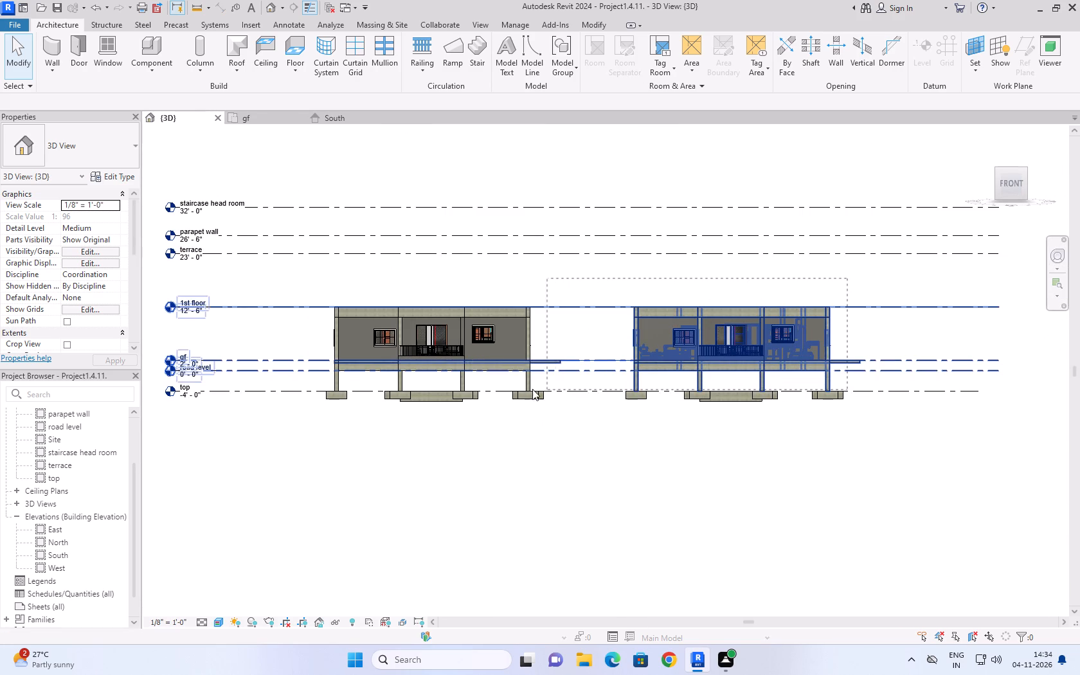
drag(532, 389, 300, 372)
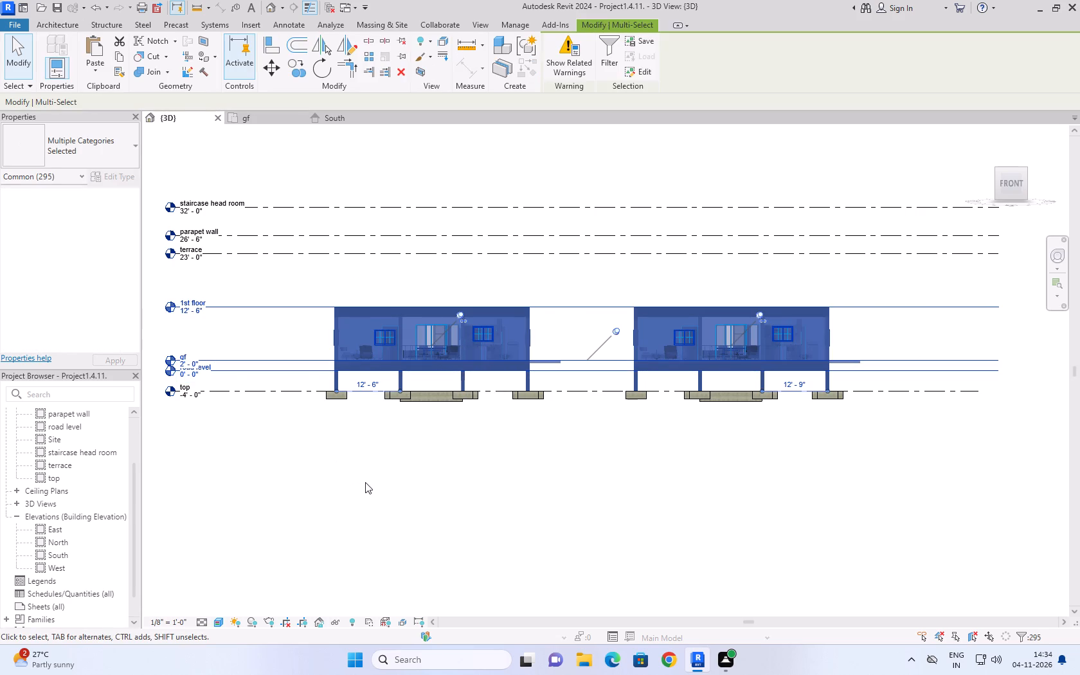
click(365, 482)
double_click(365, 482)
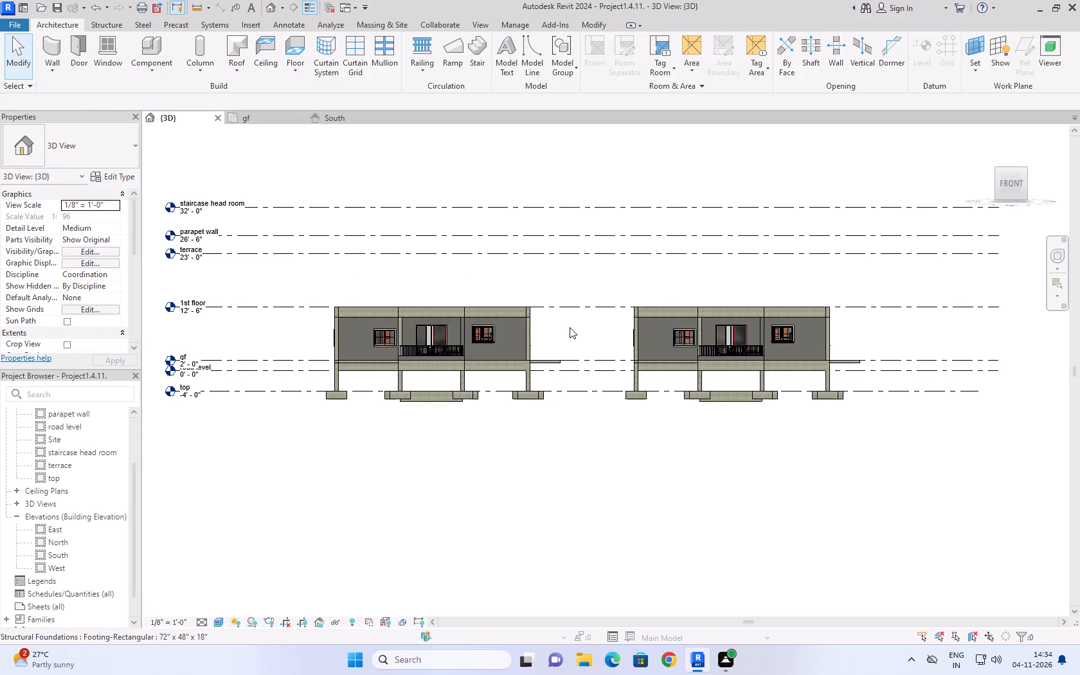
In gf, create a U-shaped stair on the western unit's east slab projection, with a 10-riser run south and an 8-riser run back north.
click(249, 117)
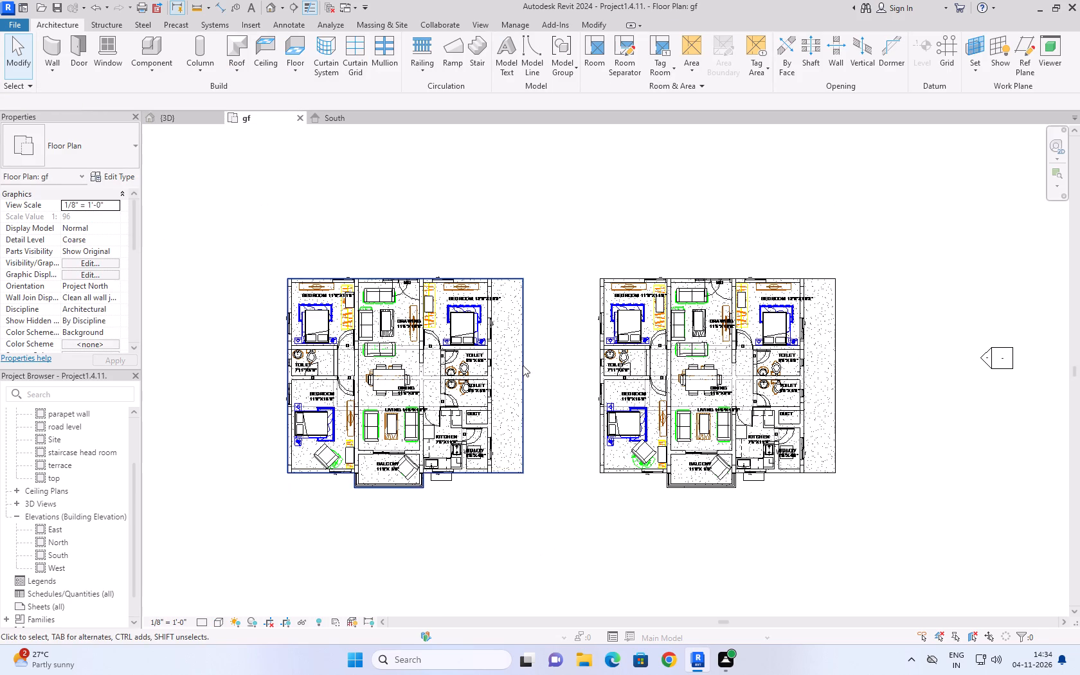
scroll(517, 500, up, 2)
click(483, 59)
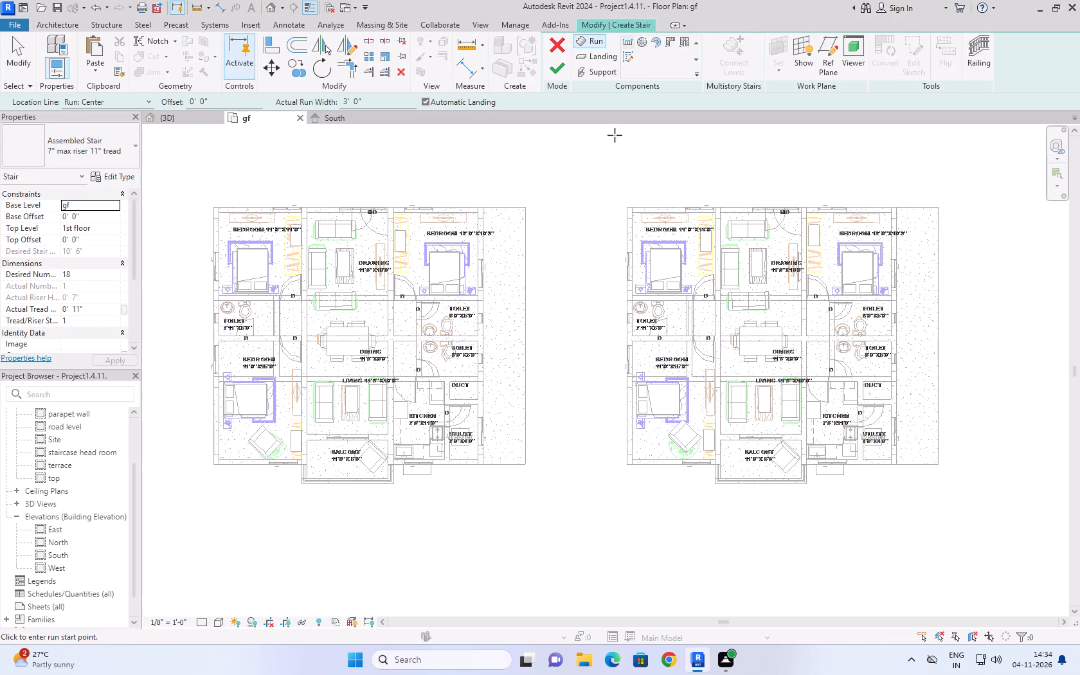
click(629, 42)
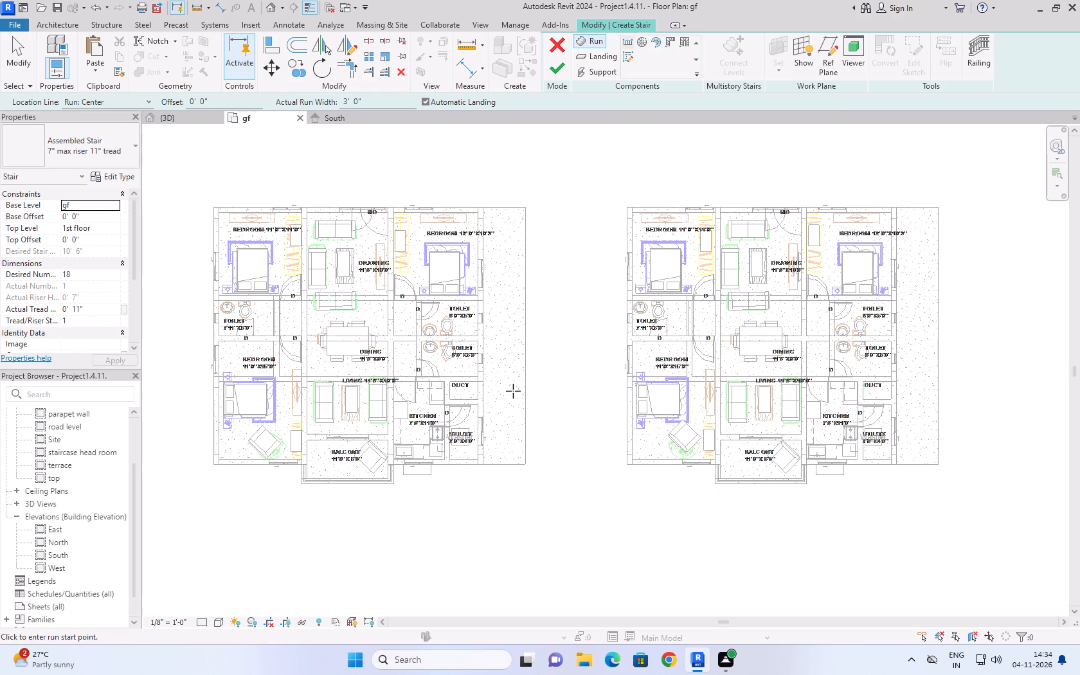
click(513, 383)
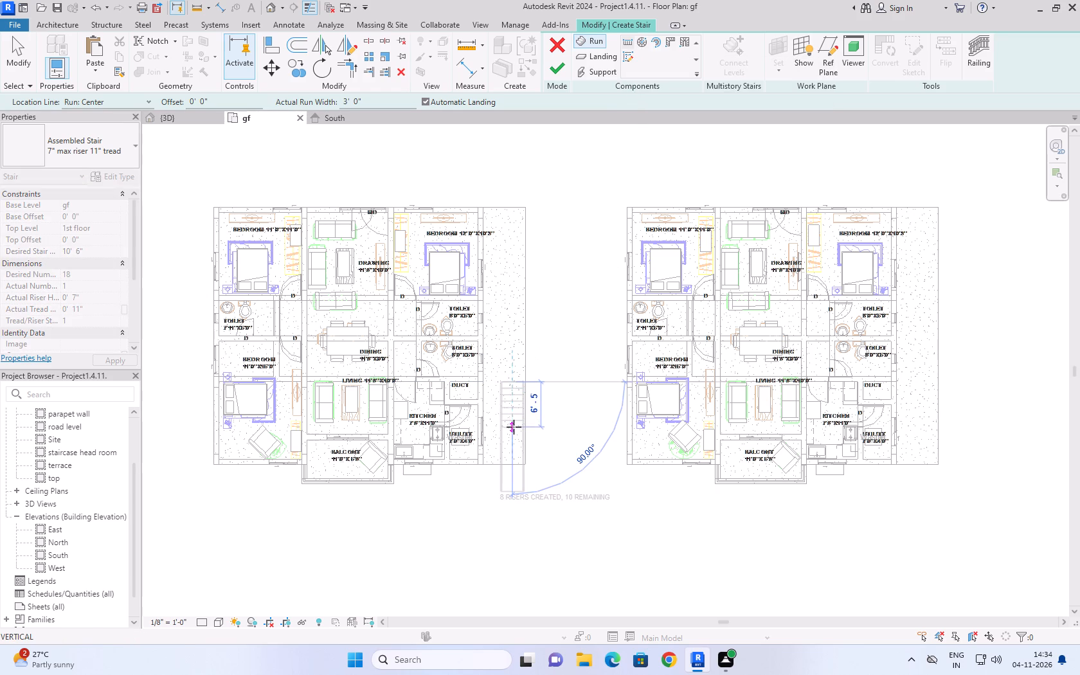
click(516, 444)
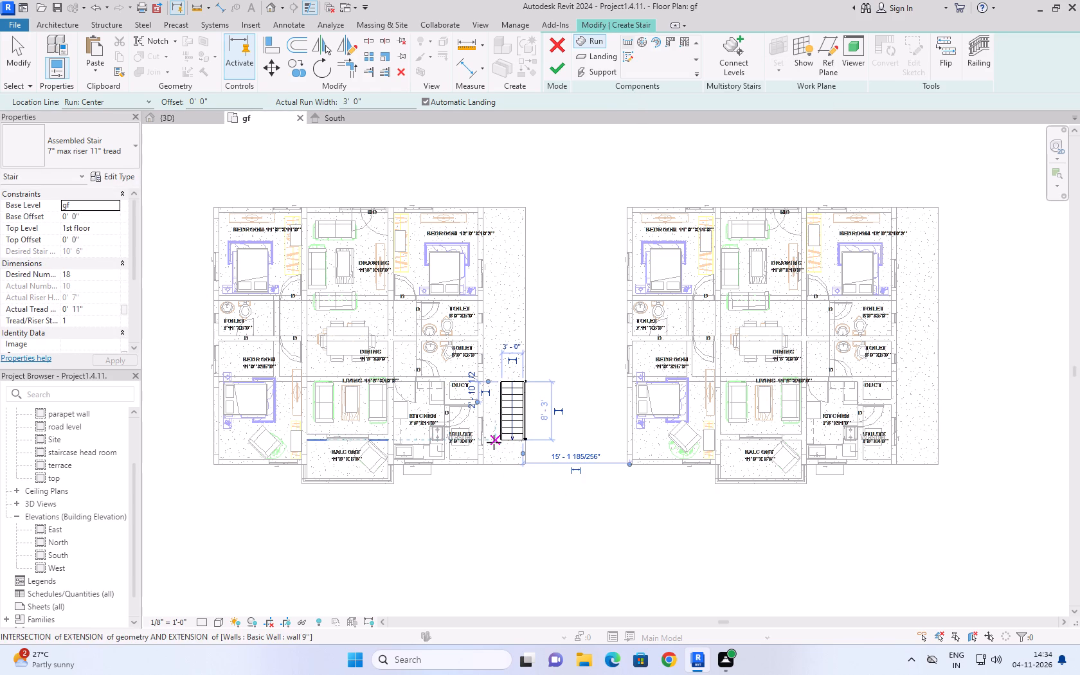
scroll(488, 440, up, 3)
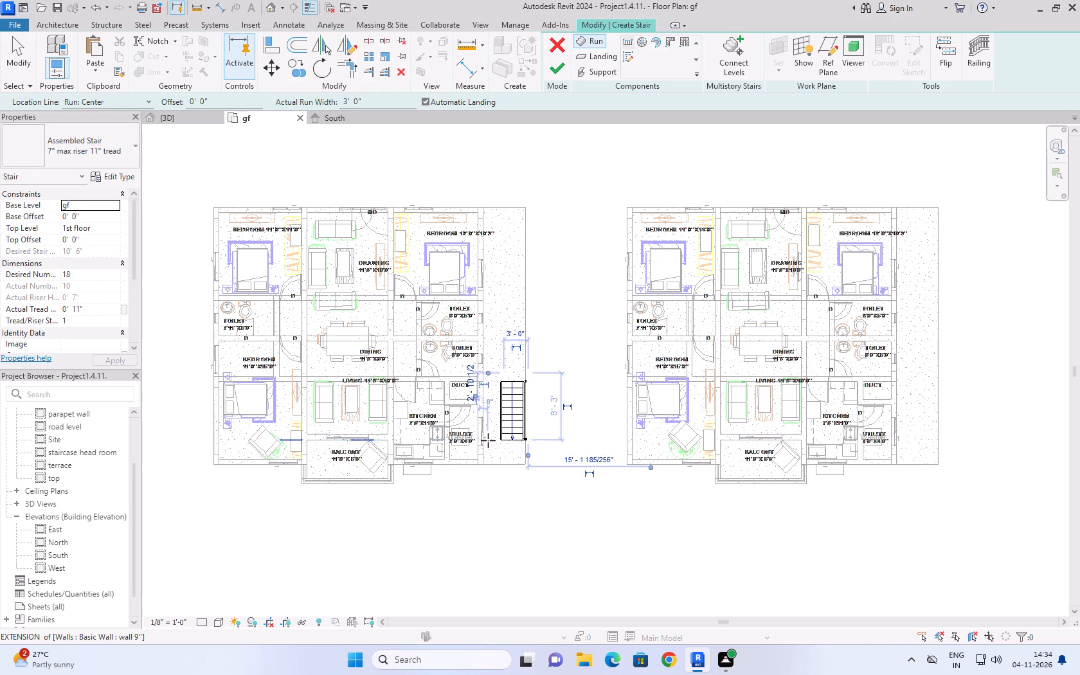
scroll(488, 440, up, 7)
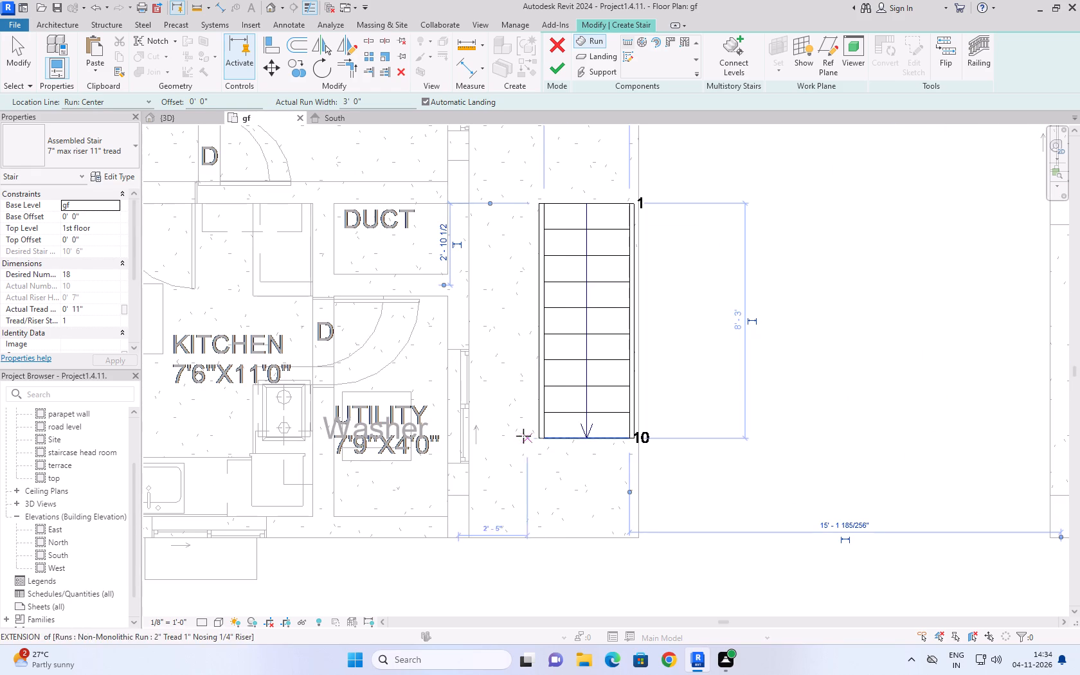
click(499, 435)
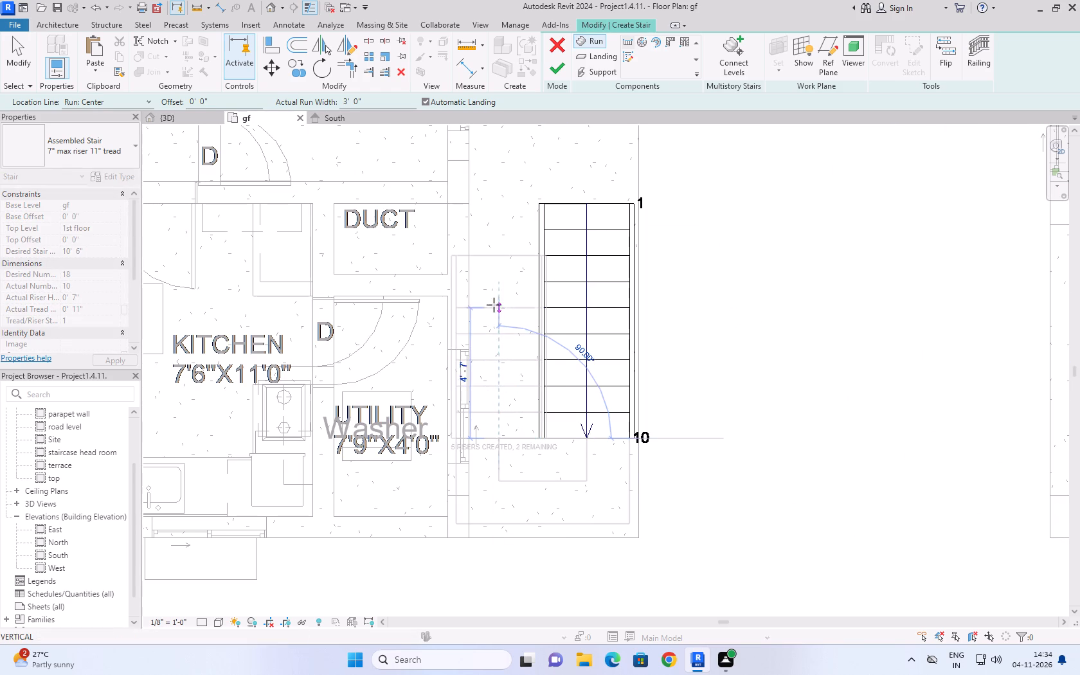
click(498, 219)
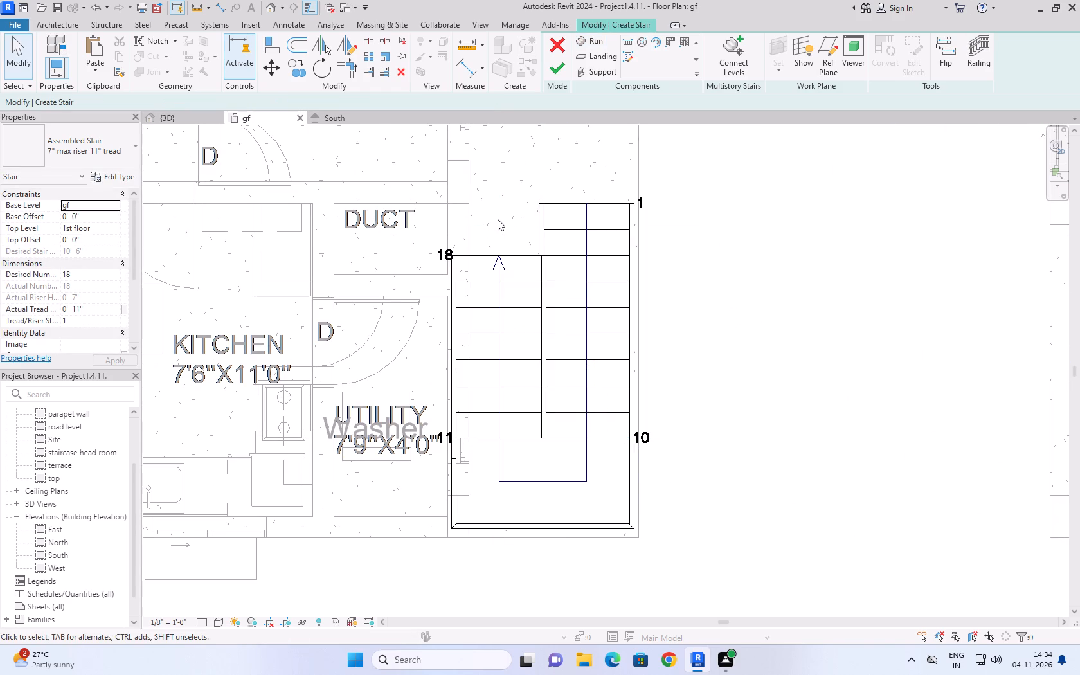
click(549, 65)
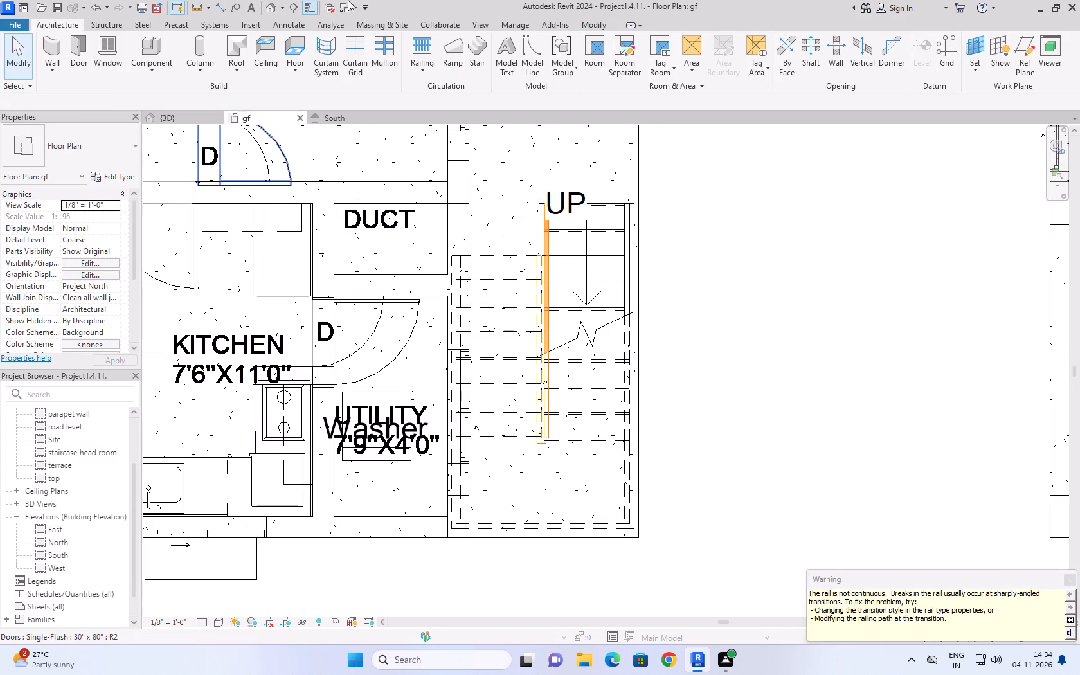
Examine the western unit's new U-shaped stair from all sides in the {3D} view, including its landing, railings and slab projection.
click(341, 114)
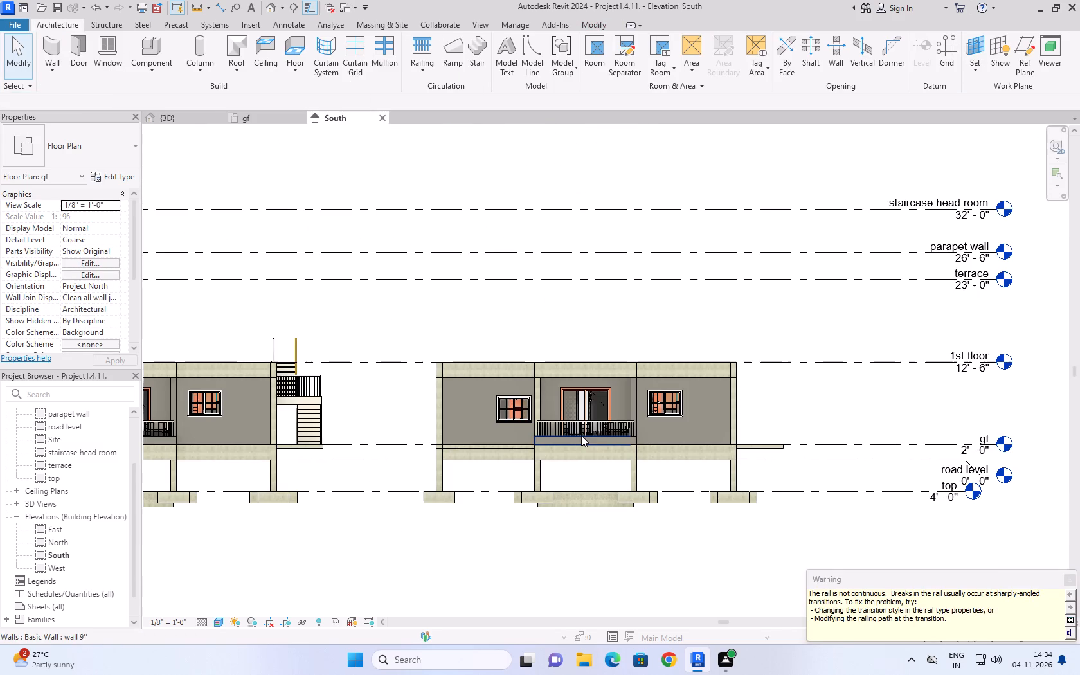
click(187, 116)
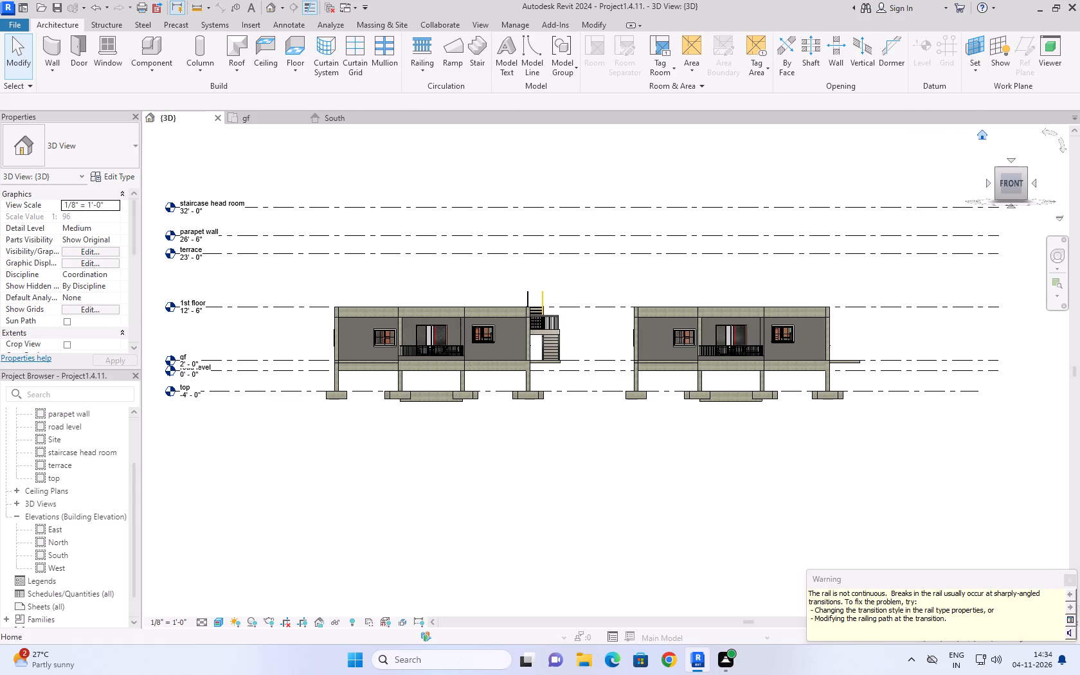
click(984, 137)
scroll(520, 408, up, 4)
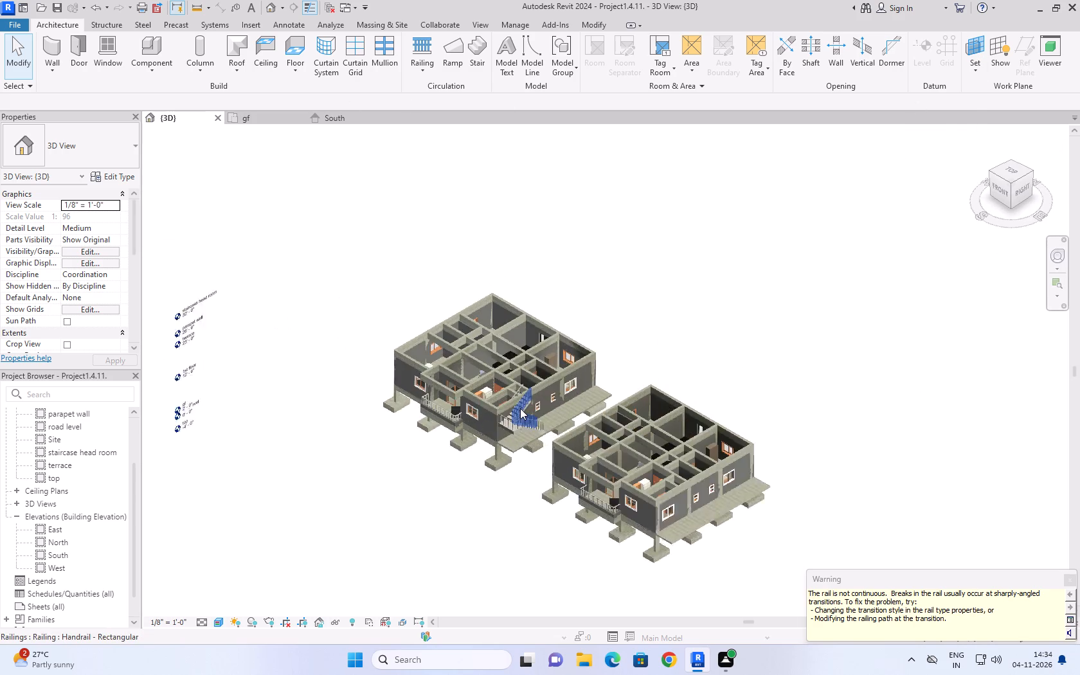
scroll(520, 408, up, 5)
scroll(590, 523, up, 5)
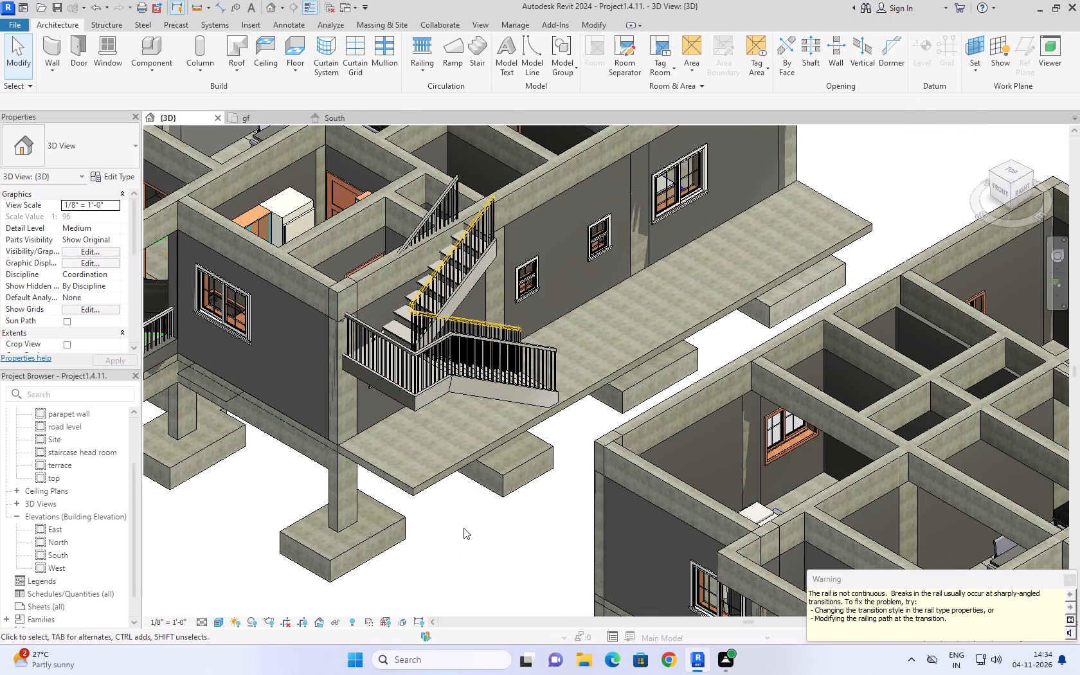
shift+middle_drag(464, 533, 427, 297)
scroll(424, 310, down, 2)
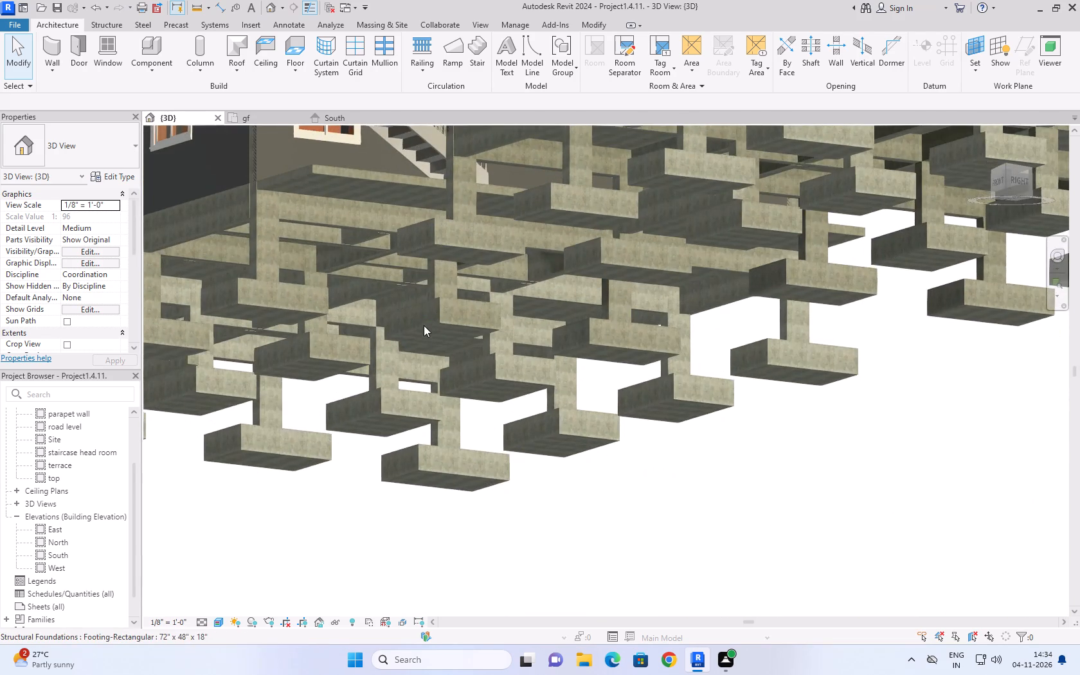
scroll(424, 325, down, 3)
middle_drag(363, 229, 366, 419)
scroll(363, 229, up, 1)
middle_drag(375, 404, 372, 422)
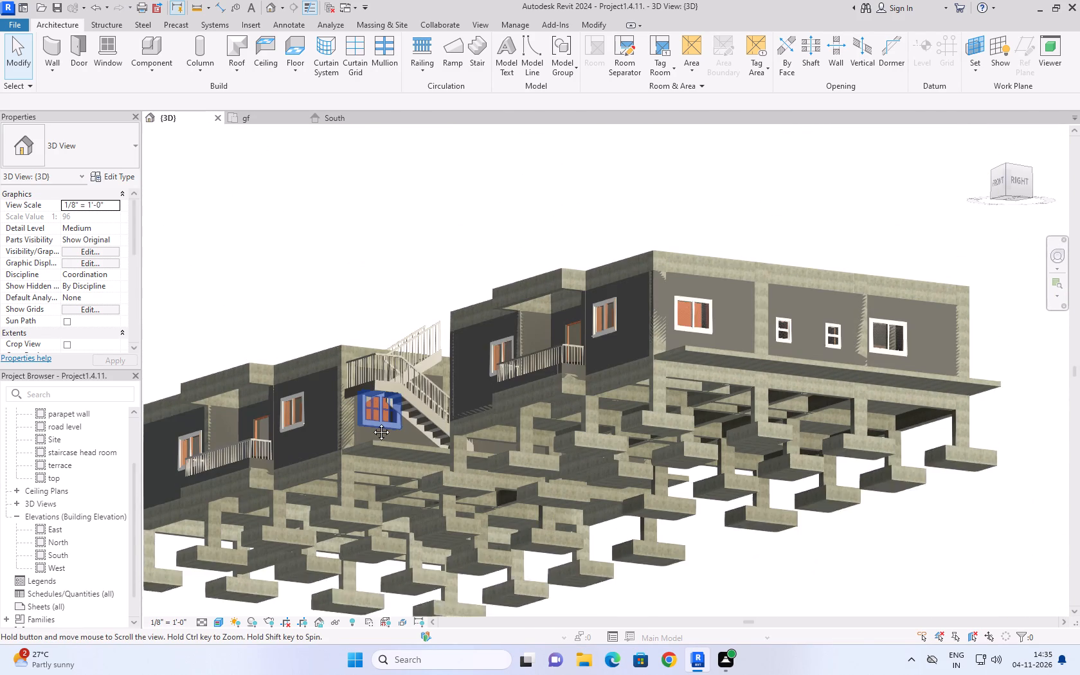
middle_drag(372, 422, 354, 455)
shift+middle_drag(375, 282, 375, 371)
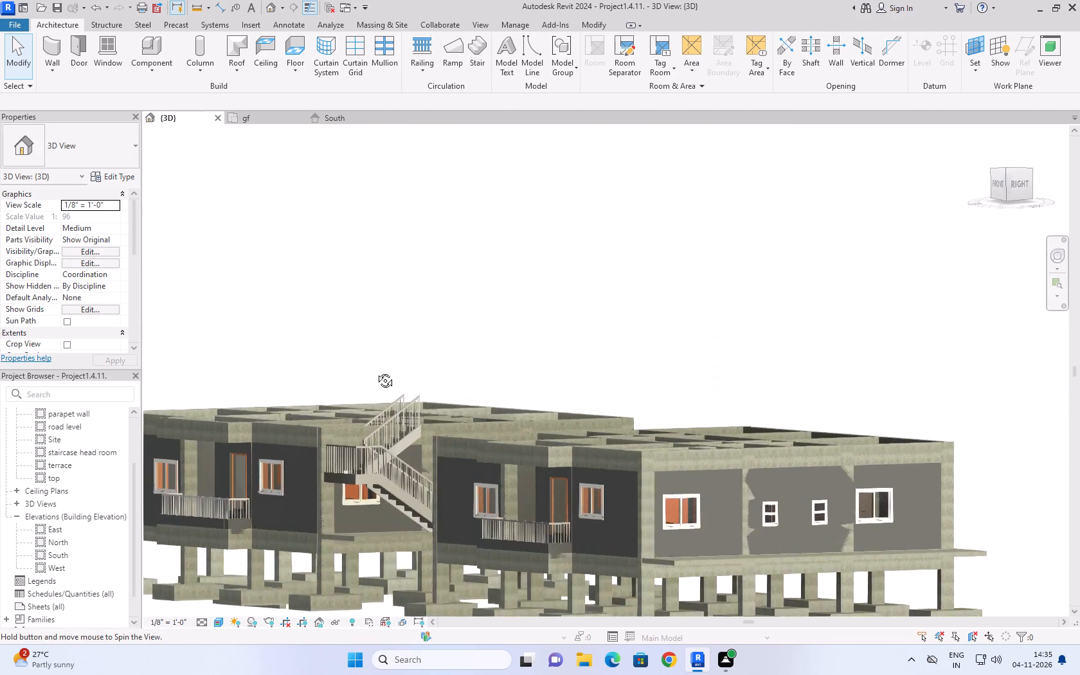
shift+middle_drag(375, 371, 194, 437)
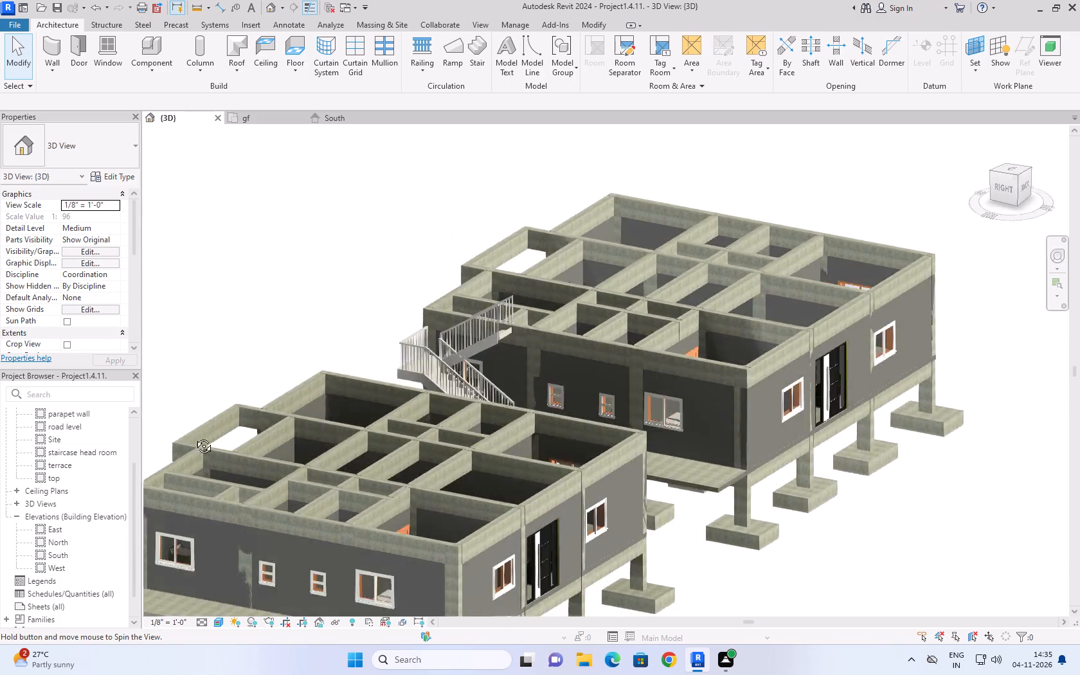
shift+middle_drag(194, 437, 96, 419)
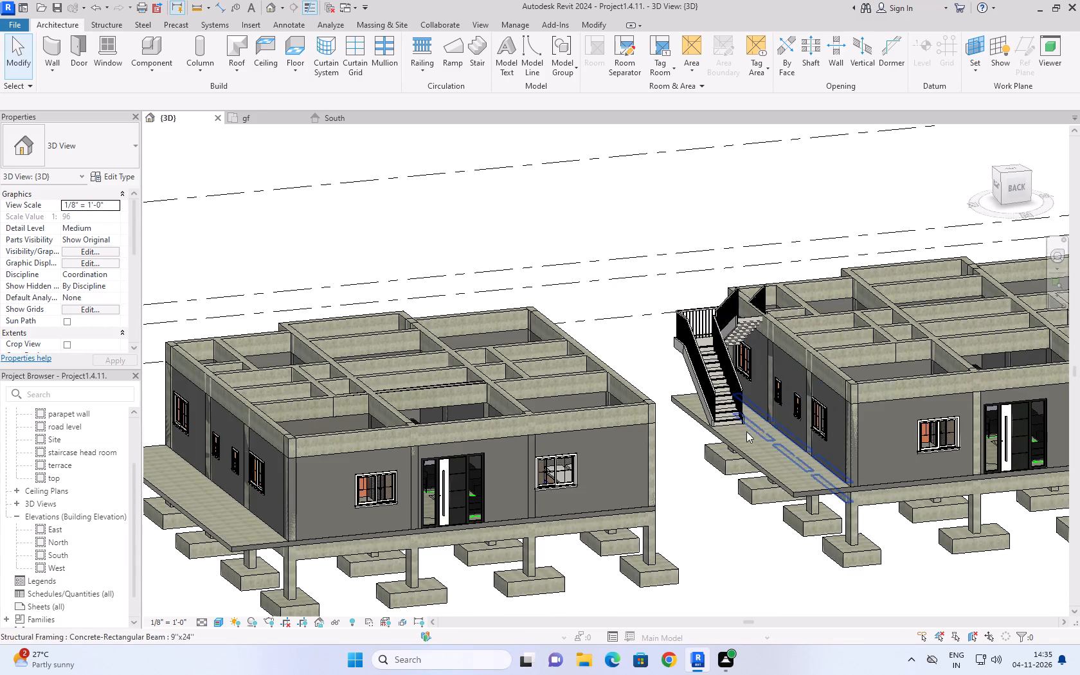
shift+middle_drag(771, 417, 714, 433)
middle_drag(849, 395, 798, 406)
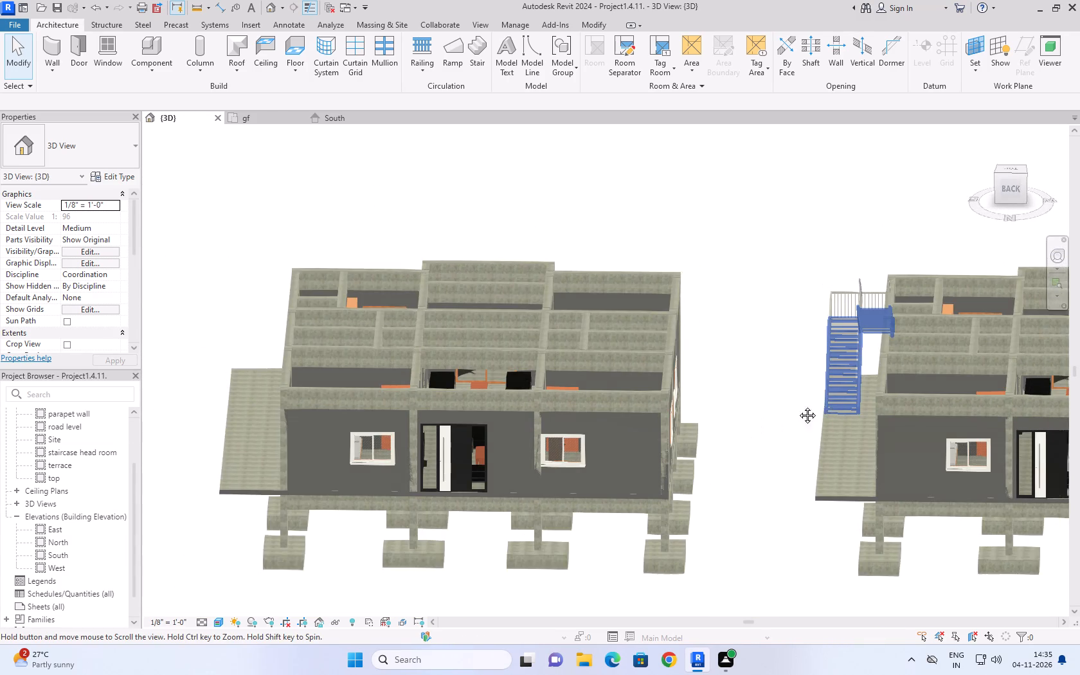
middle_drag(798, 406, 647, 408)
shift+middle_drag(648, 417, 670, 426)
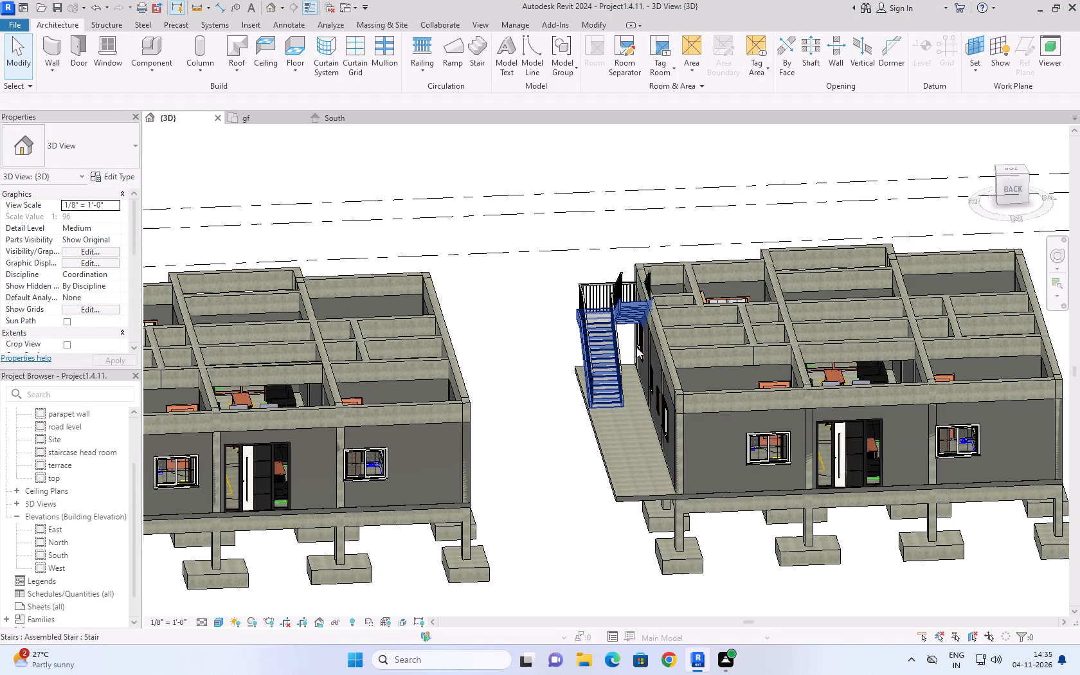
scroll(634, 345, up, 8)
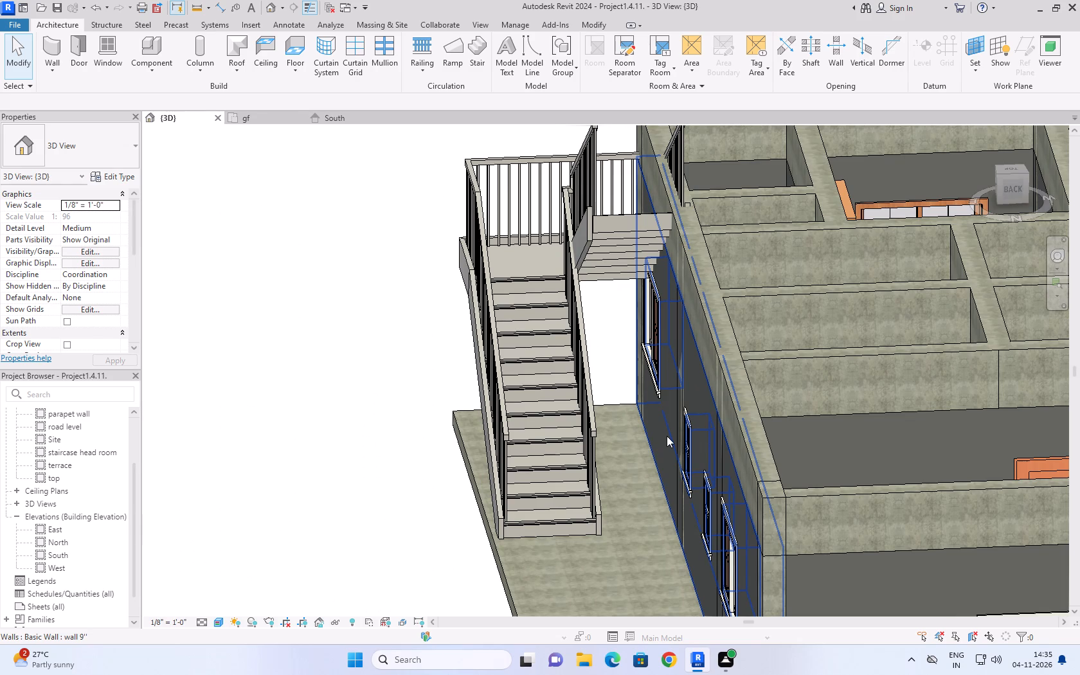
In gf, inspect the western unit's stair and inner railing, checking the stair's level constraints, riser count and tread properties.
click(262, 120)
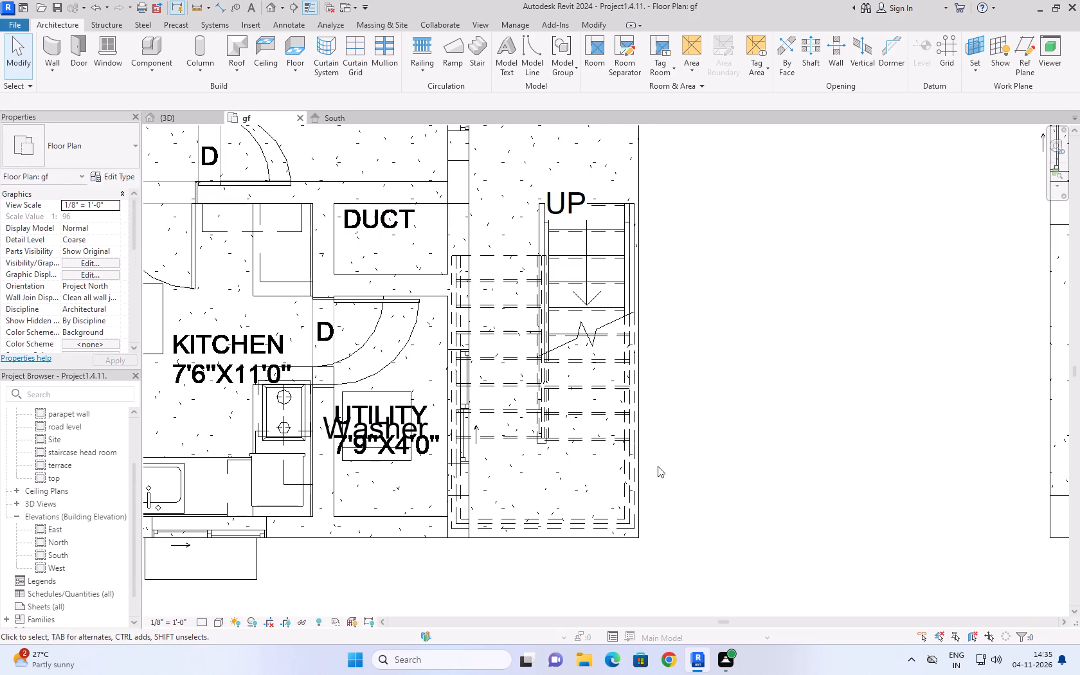
click(762, 294)
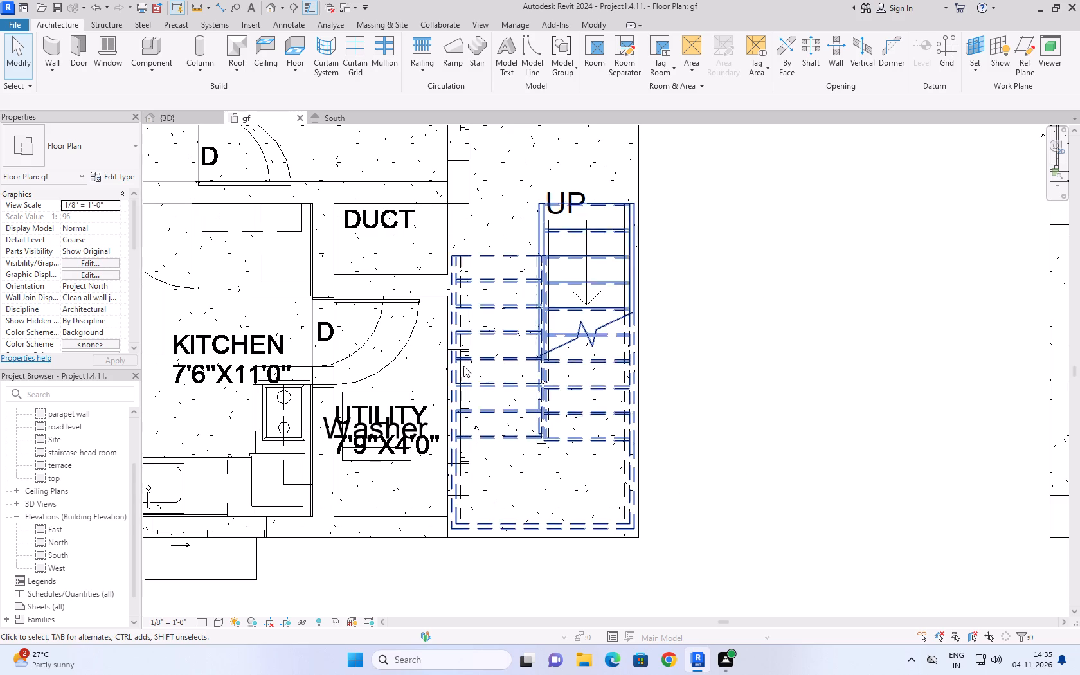
click(626, 244)
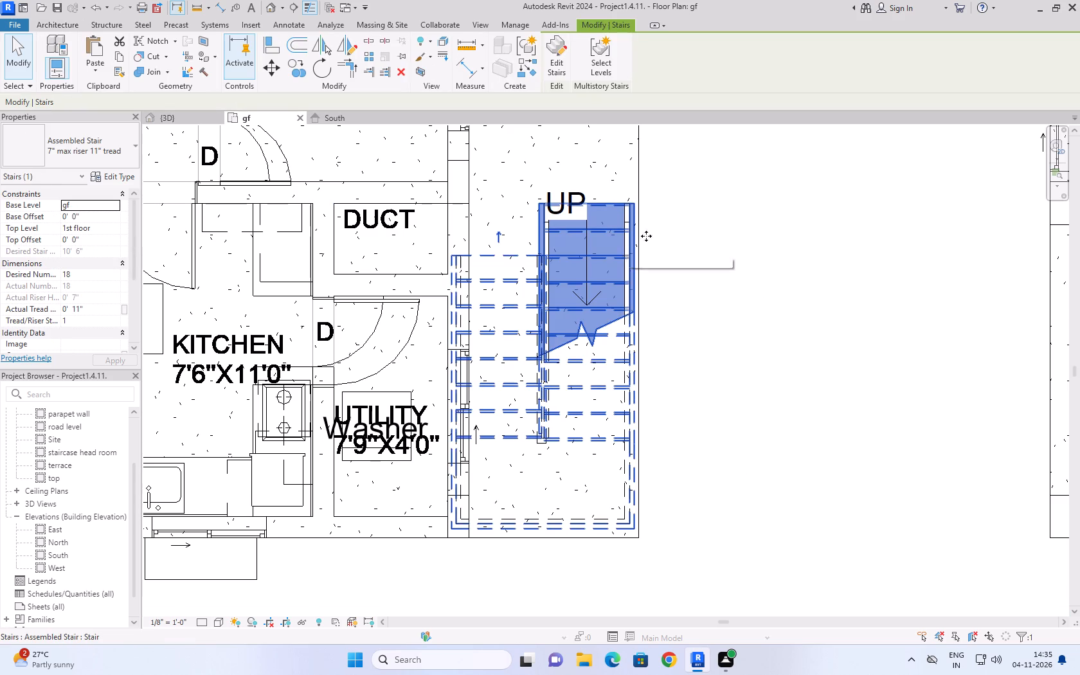
click(827, 320)
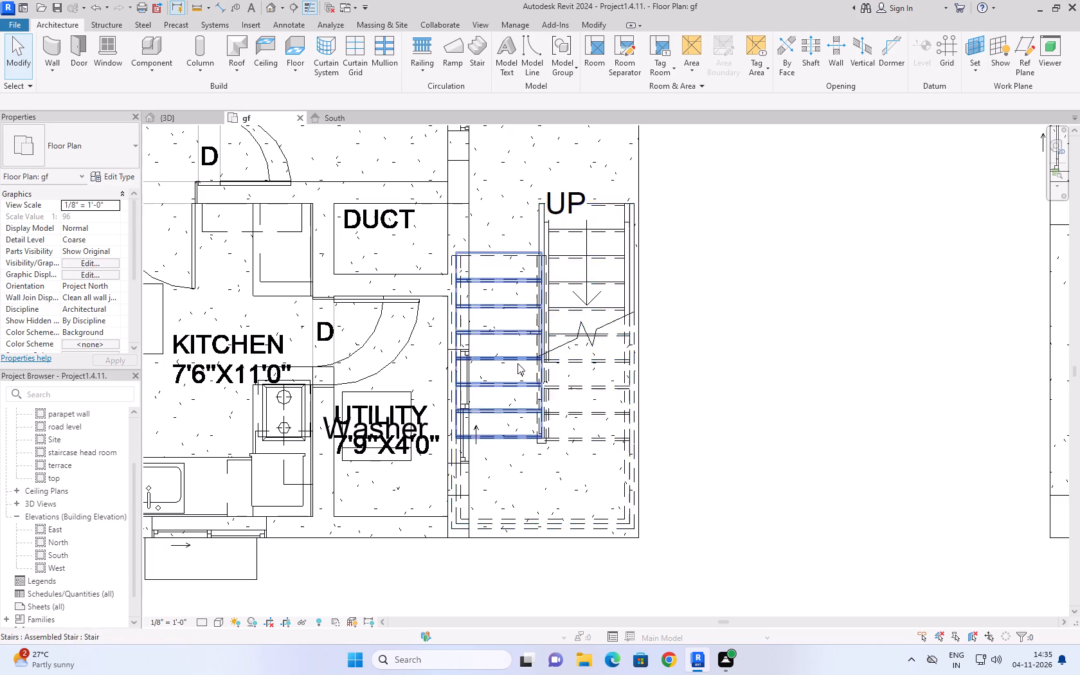
click(545, 258)
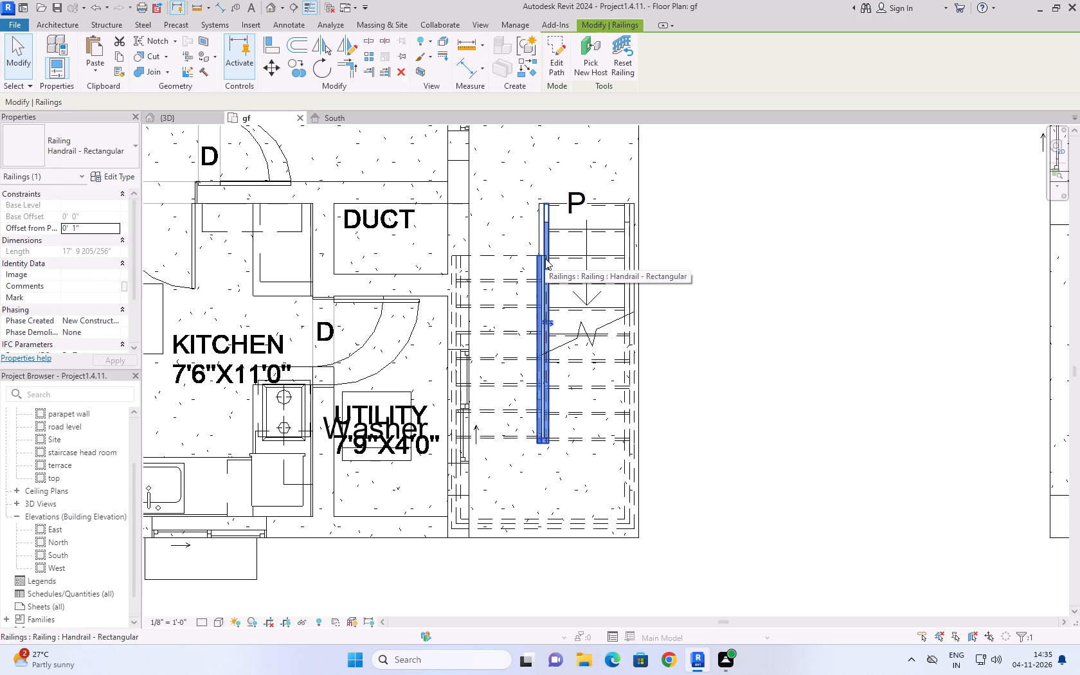
click(757, 287)
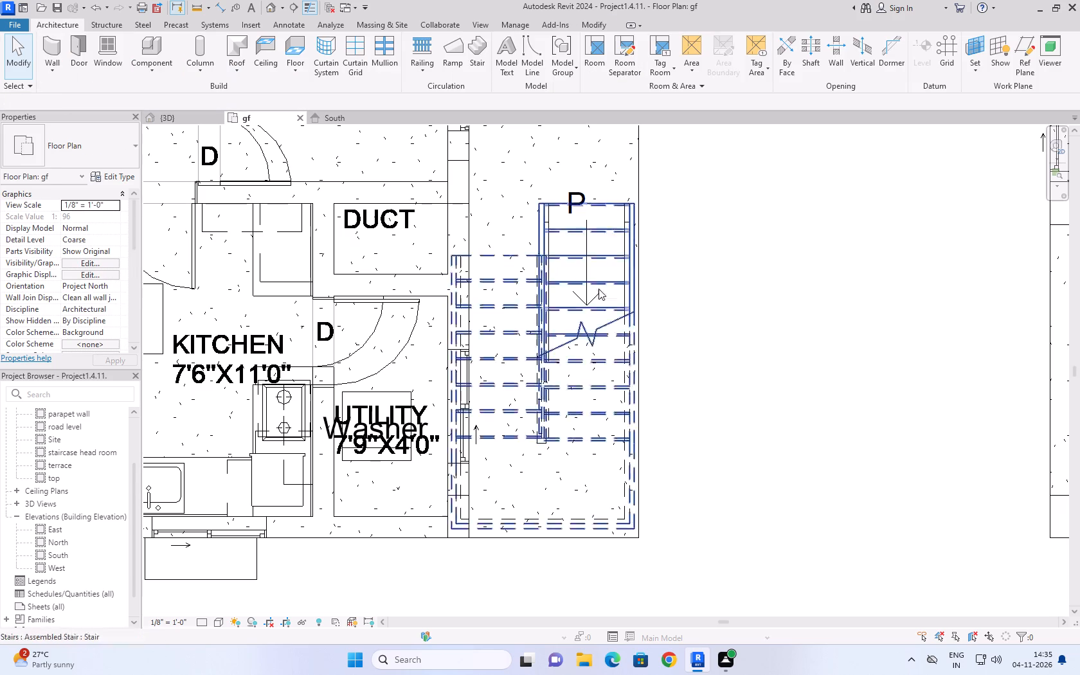
click(607, 252)
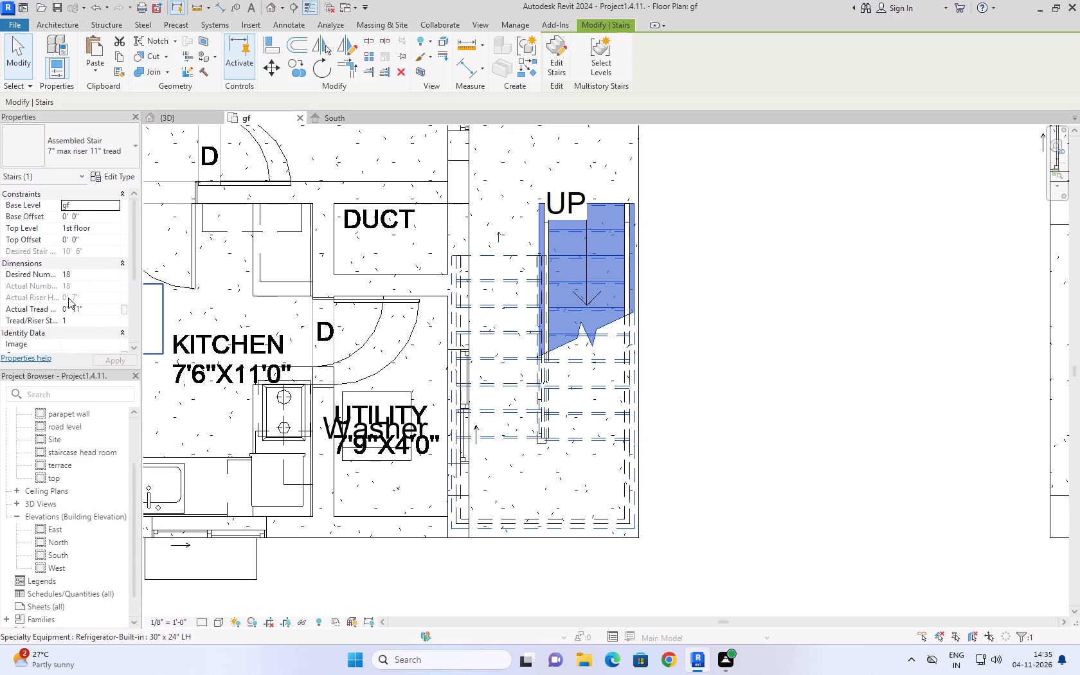
scroll(50, 262, down, 2)
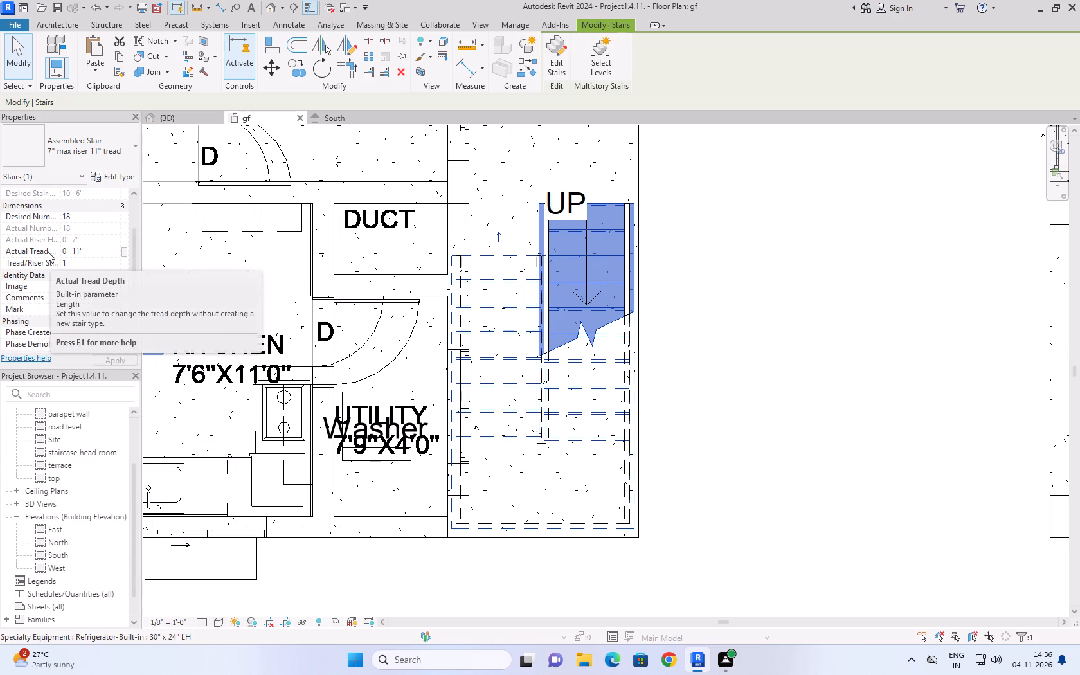
click(45, 216)
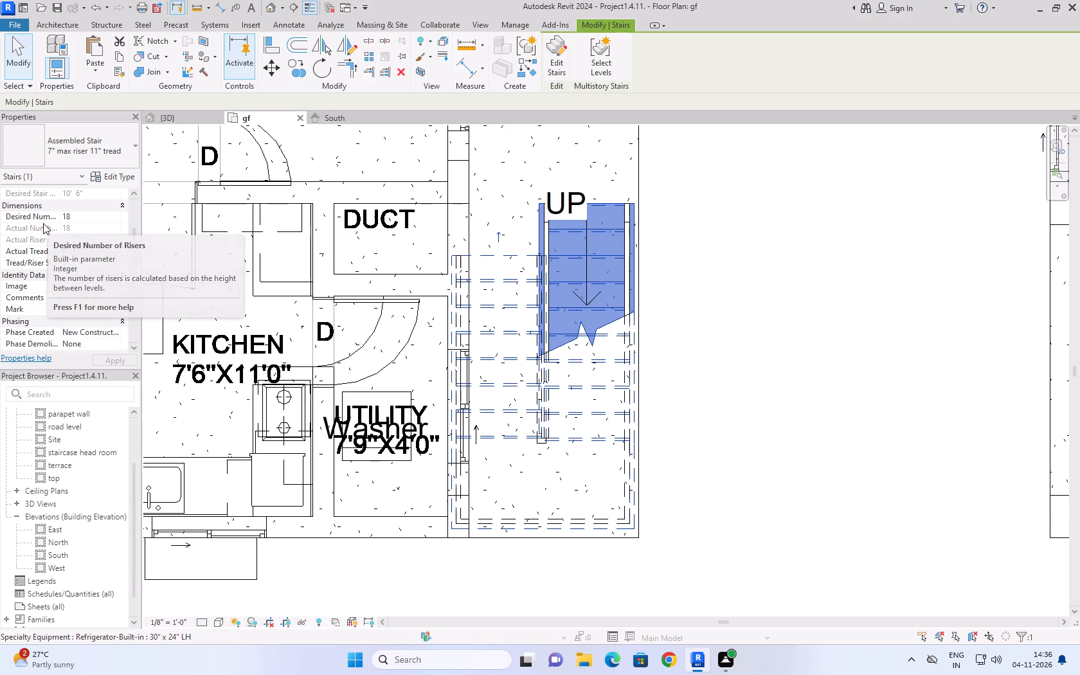
click(759, 435)
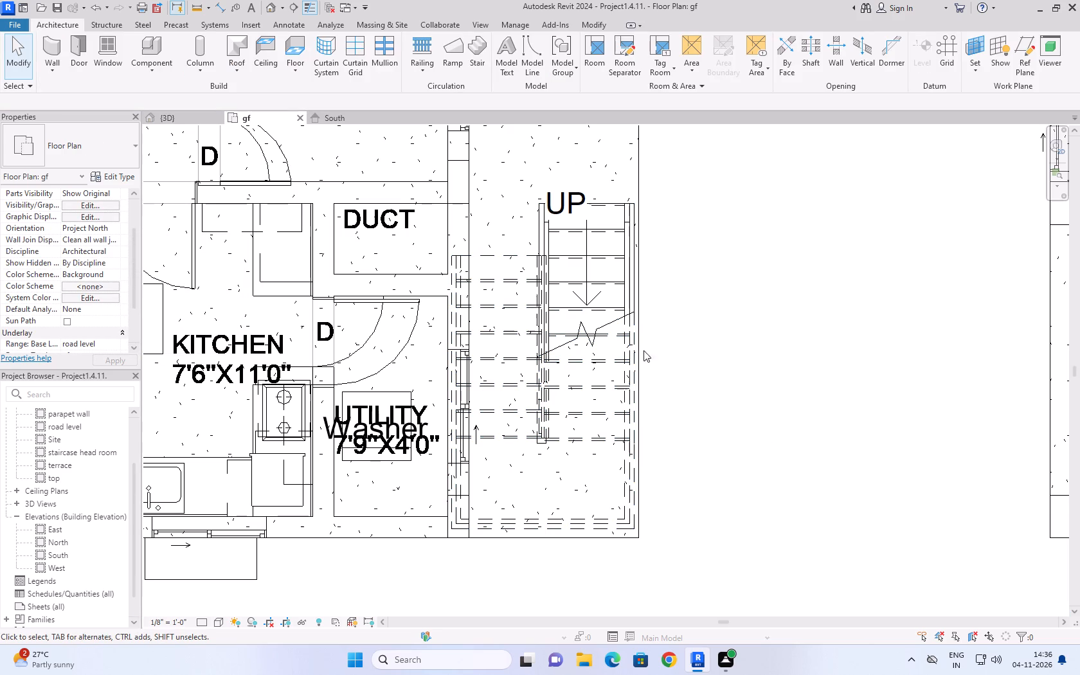
click(605, 203)
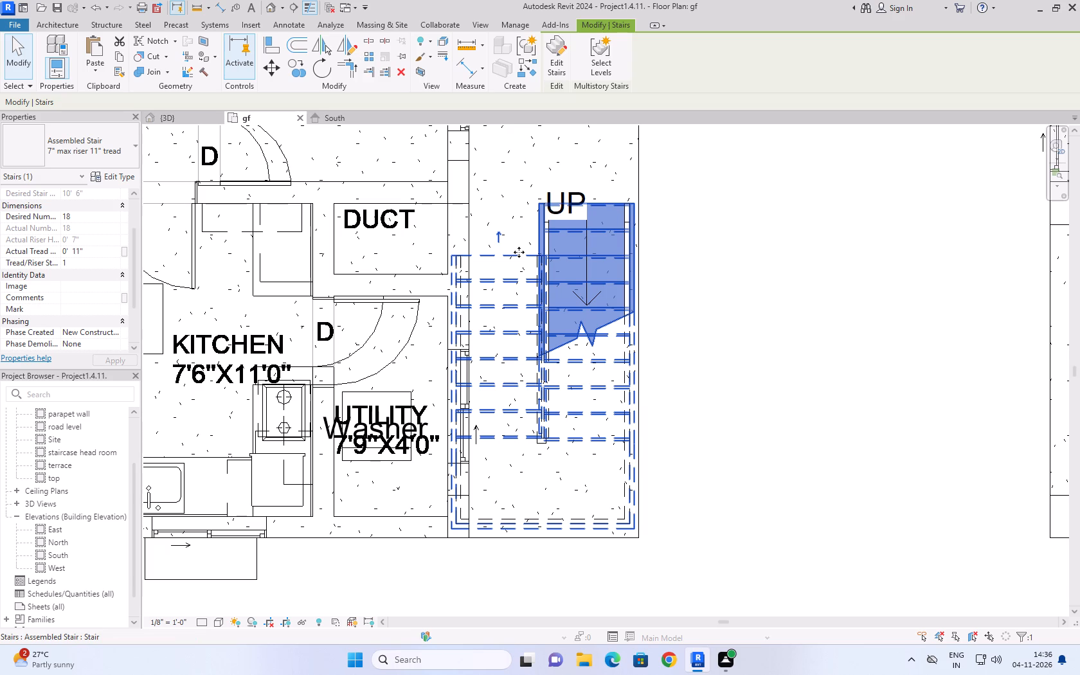
scroll(519, 252, up, 1)
click(802, 228)
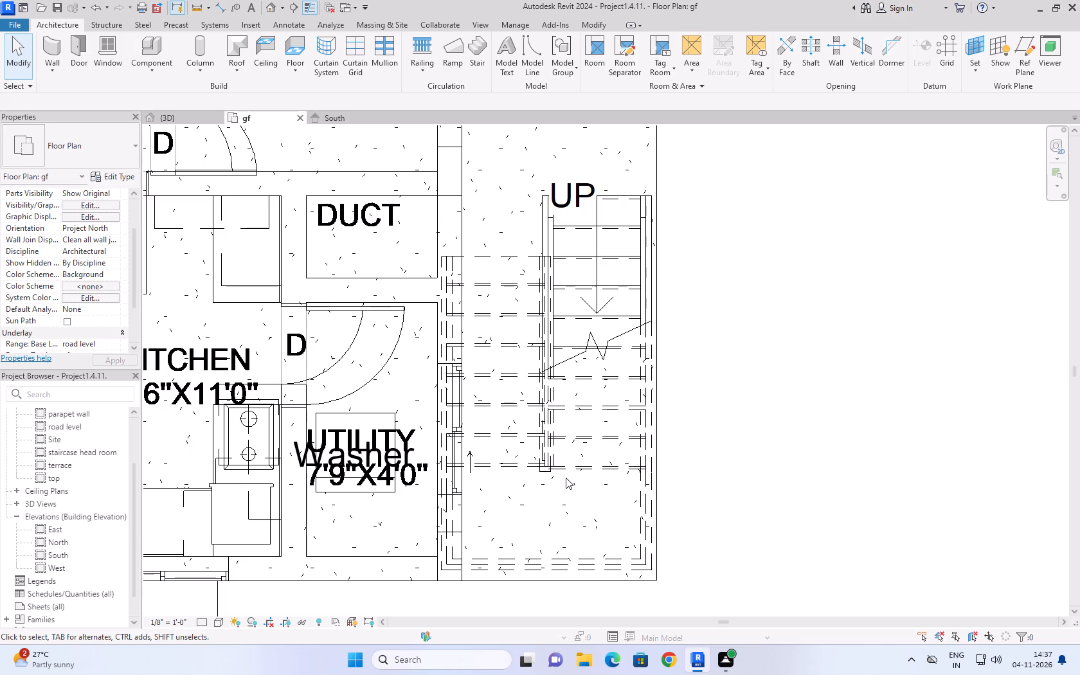
click(728, 310)
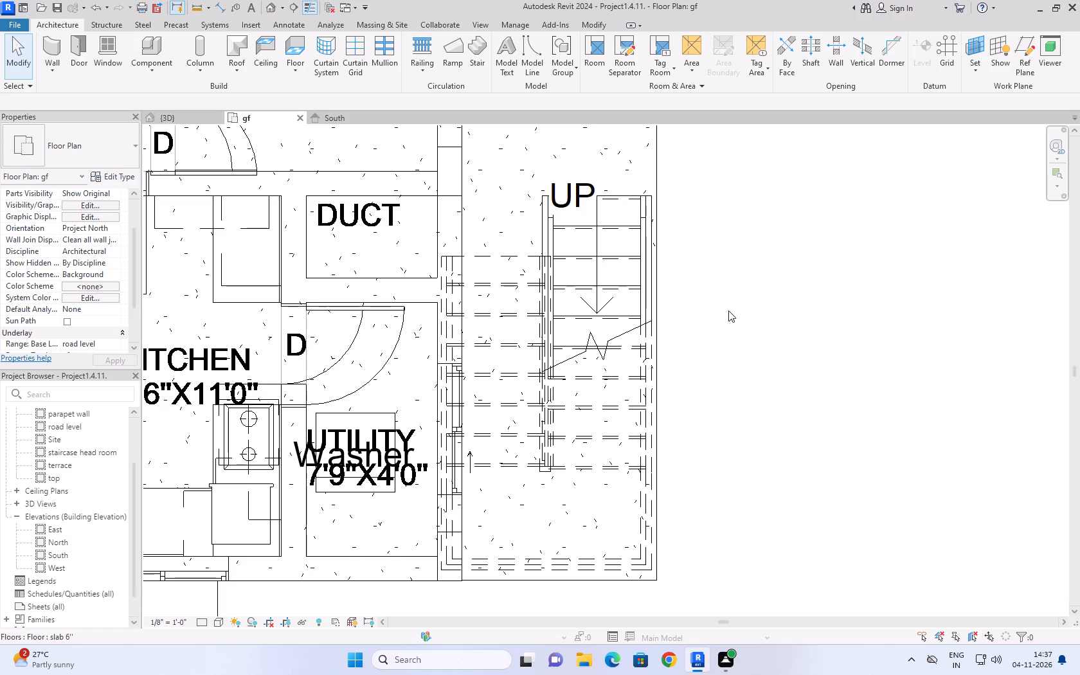
scroll(120, 278, down, 3)
scroll(94, 278, up, 1)
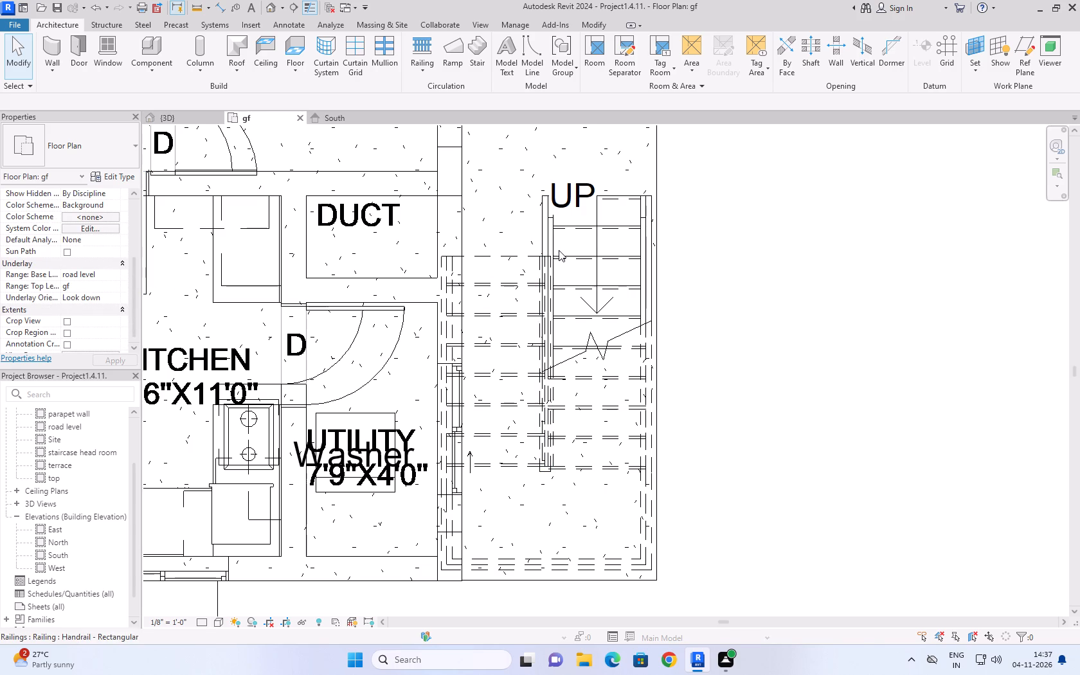
click(561, 258)
scroll(80, 283, up, 4)
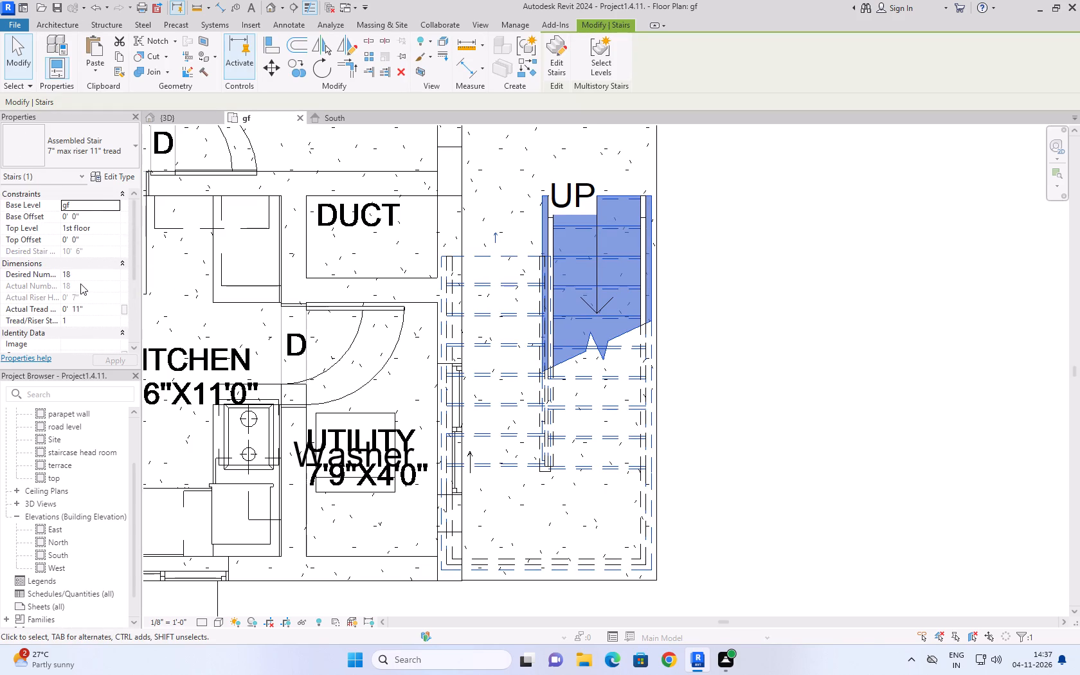
scroll(80, 283, up, 1)
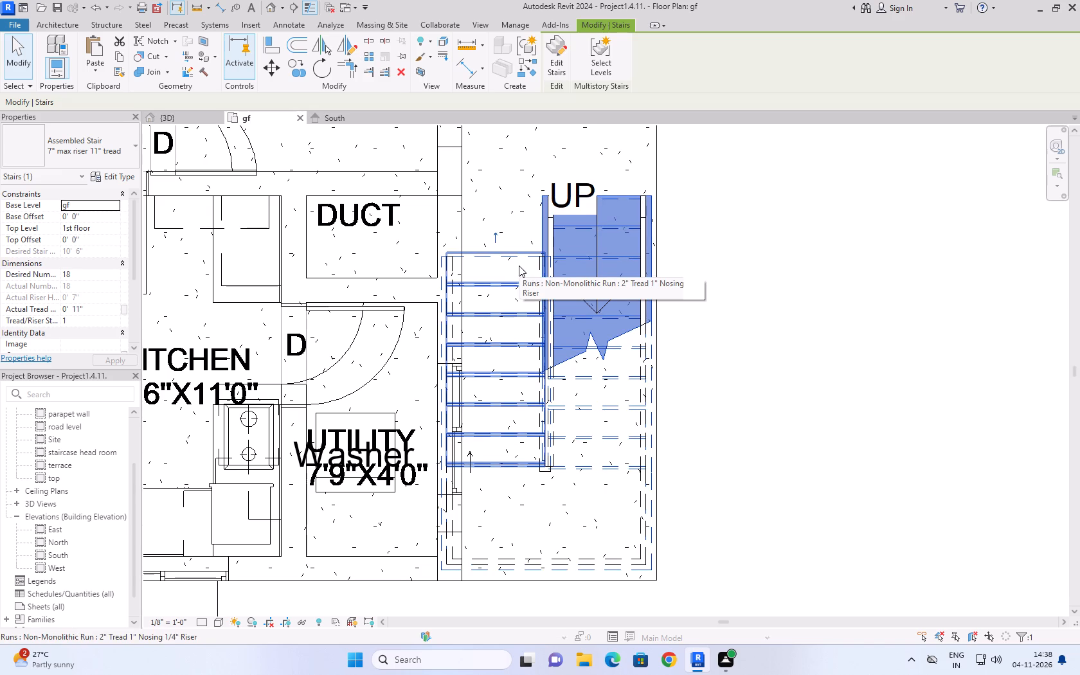
click(936, 262)
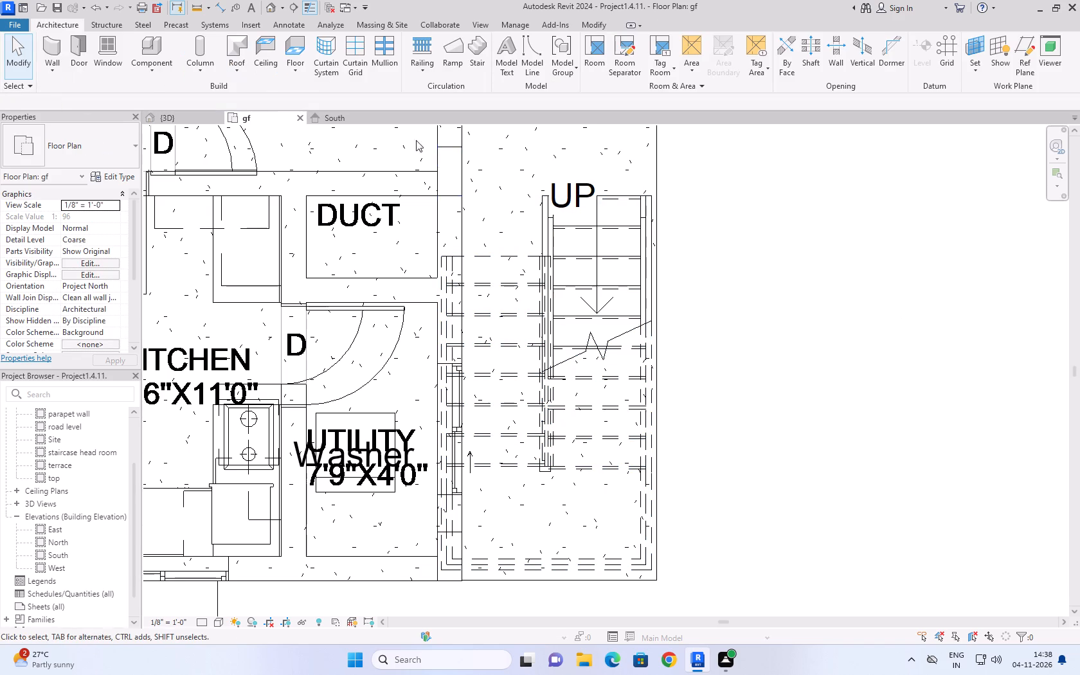
In the {3D} view, examine the stair's upper flight and select its wall-side railing where it meets the unit's roof beam.
click(207, 115)
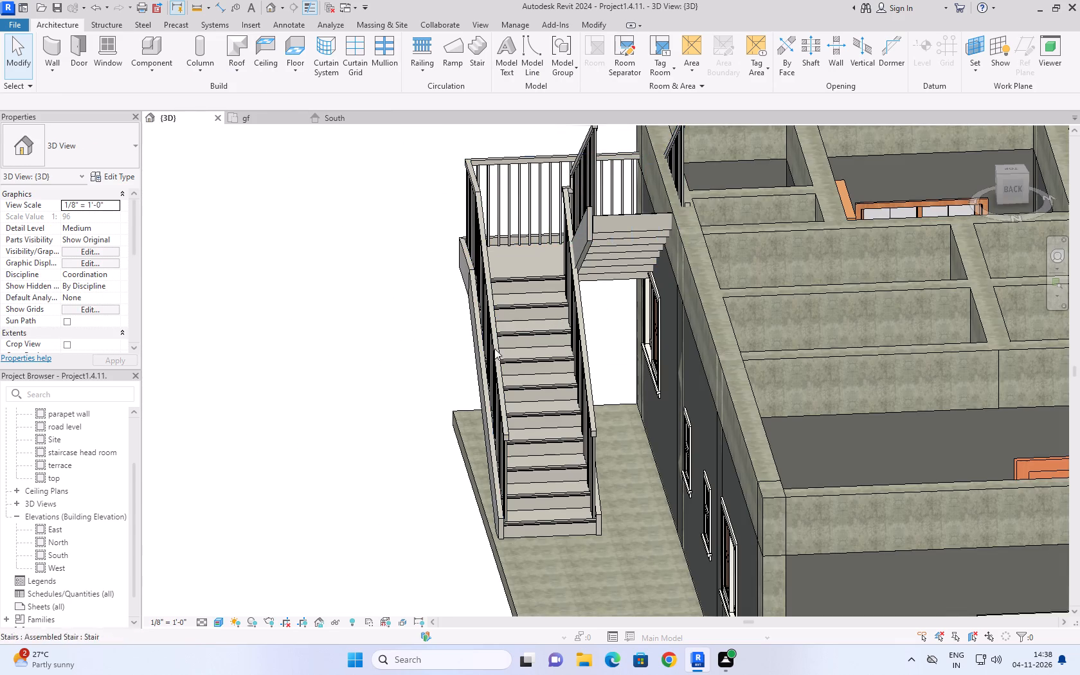
shift+middle_drag(337, 328, 375, 340)
shift+middle_drag(382, 310, 428, 297)
scroll(442, 298, down, 9)
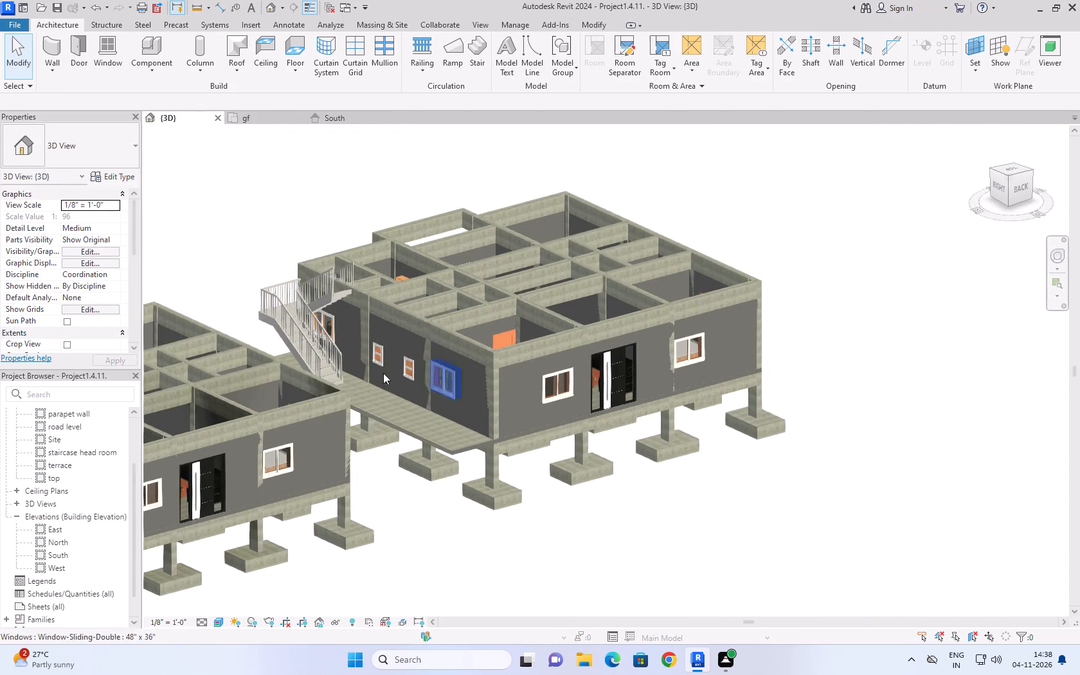
shift+scroll(239, 272, up, 3)
shift+middle_drag(239, 272, 298, 284)
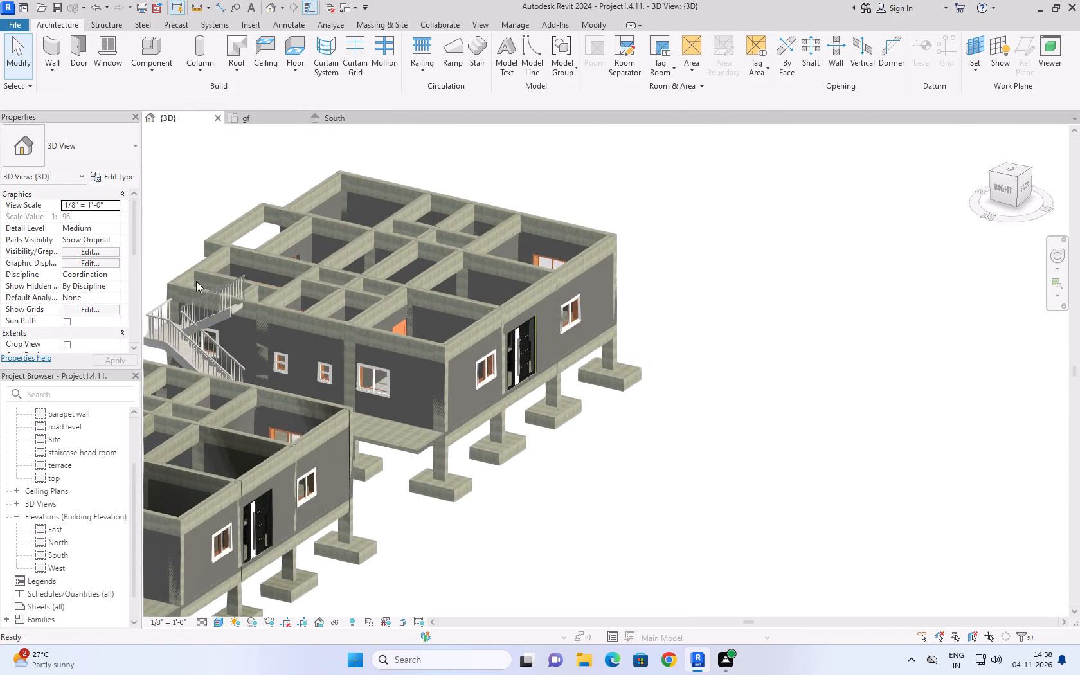
scroll(136, 281, up, 15)
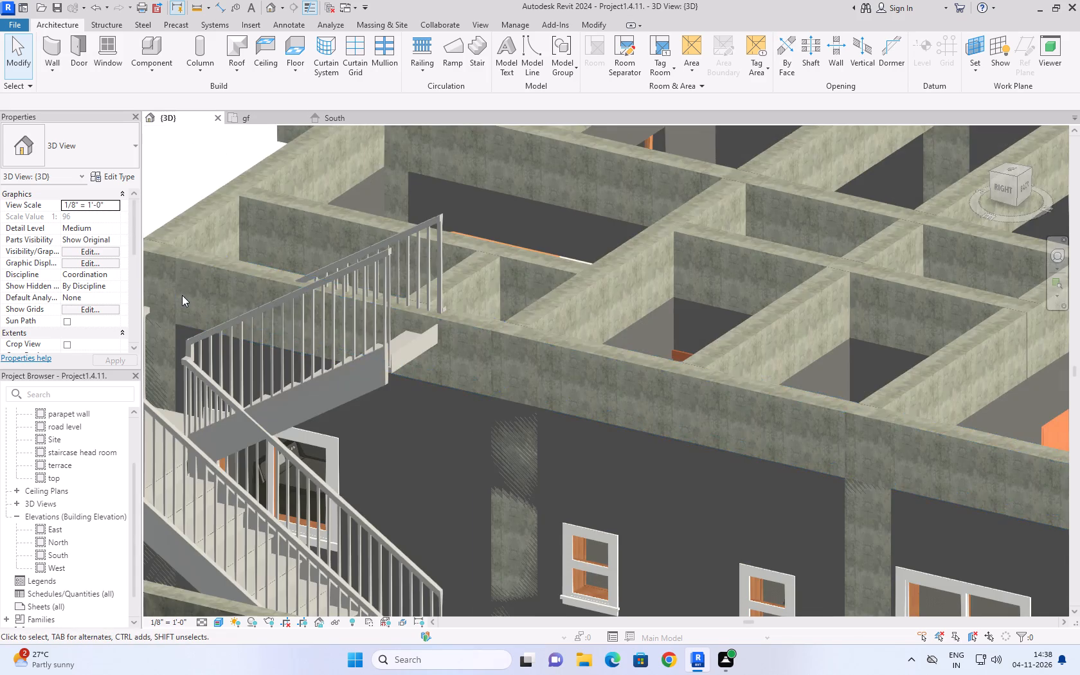
scroll(182, 295, up, 2)
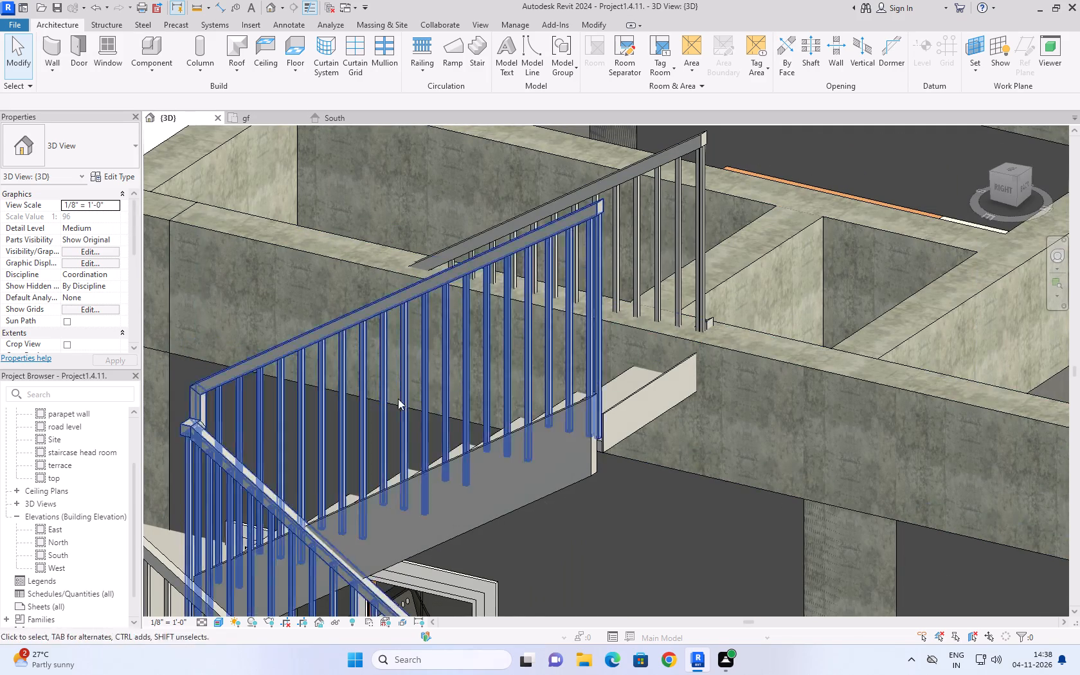
click(696, 211)
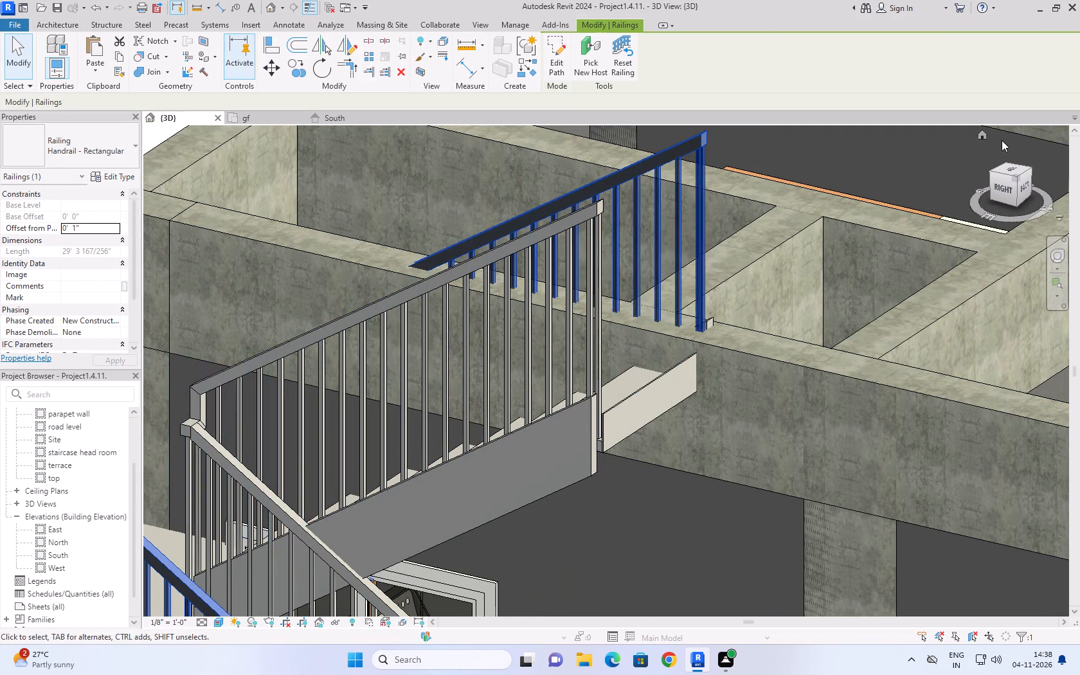
Clear the railing selection and examine both units in the {3D} view, looking into the western unit's furnished rooms from above.
click(981, 130)
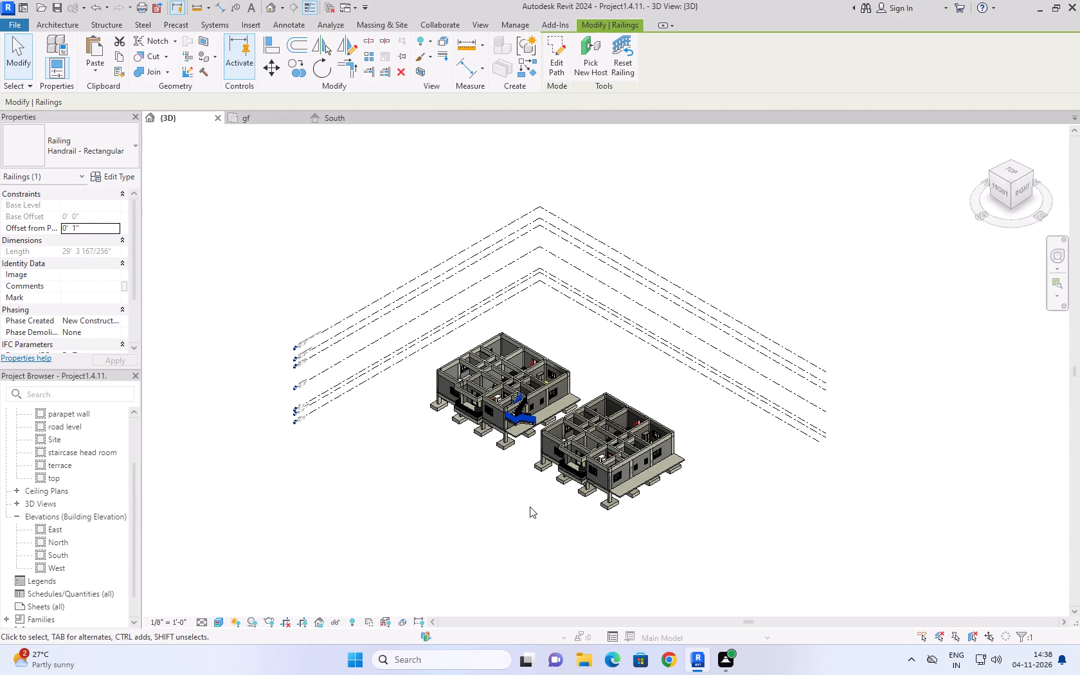
scroll(535, 476, up, 5)
scroll(459, 482, up, 2)
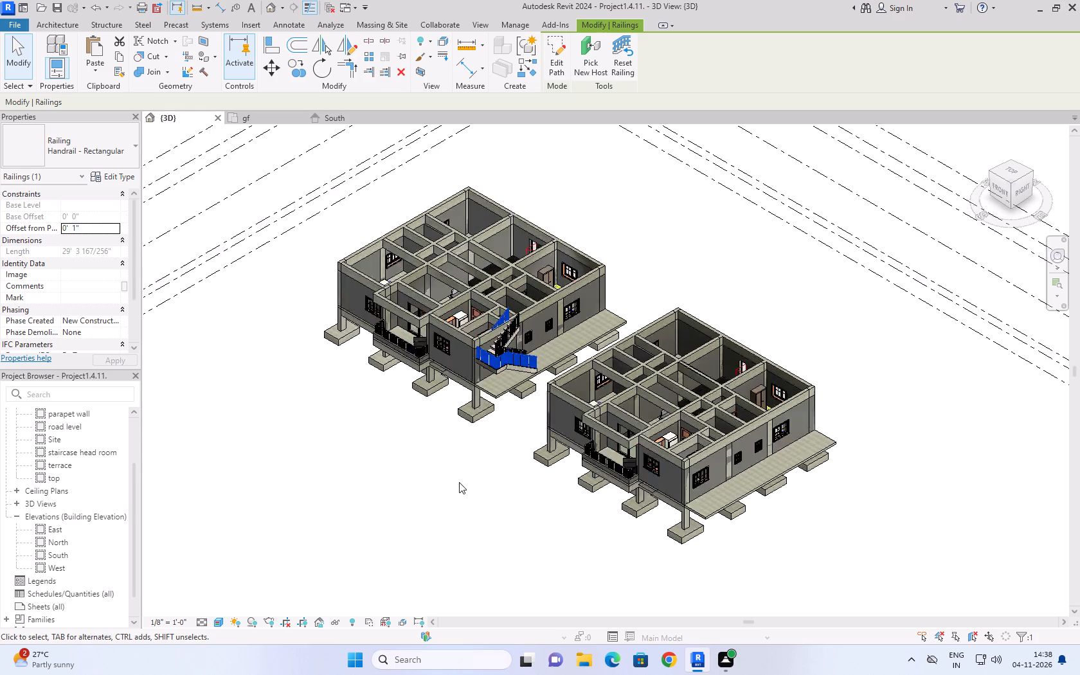
scroll(459, 482, up, 1)
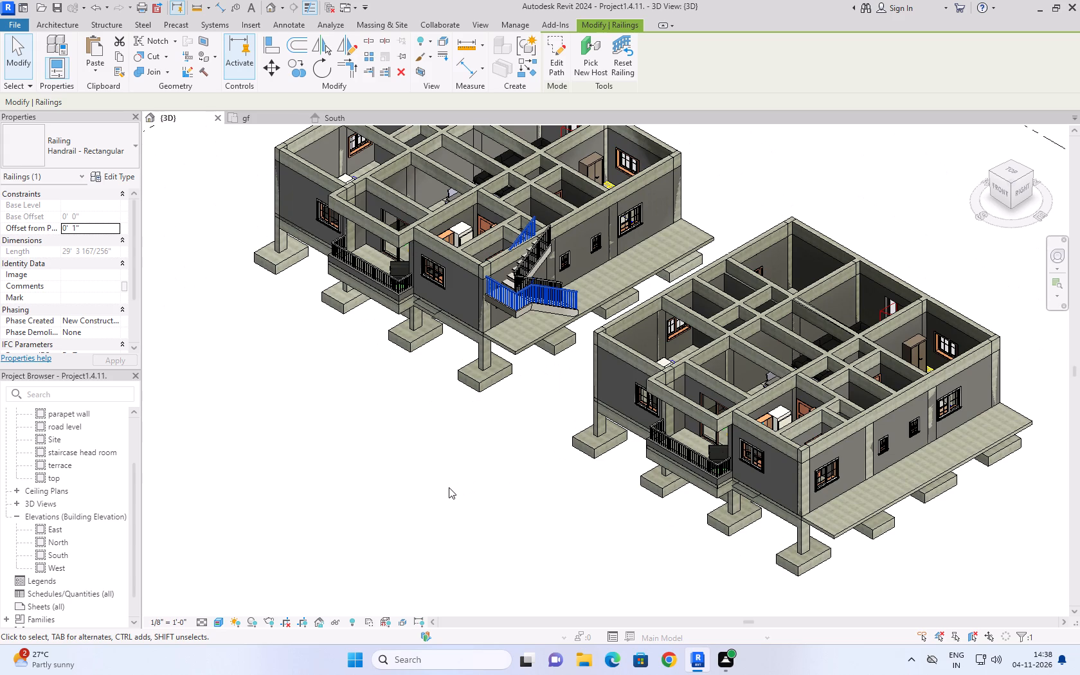
click(449, 487)
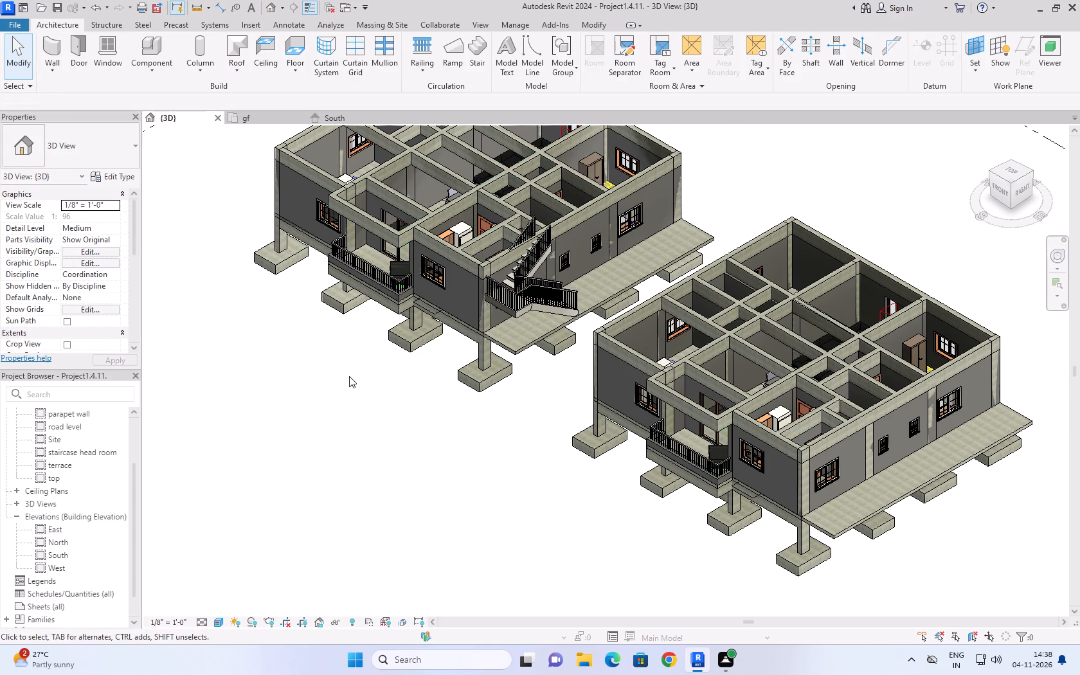
scroll(354, 375, up, 4)
middle_drag(355, 374, 280, 544)
scroll(280, 545, up, 1)
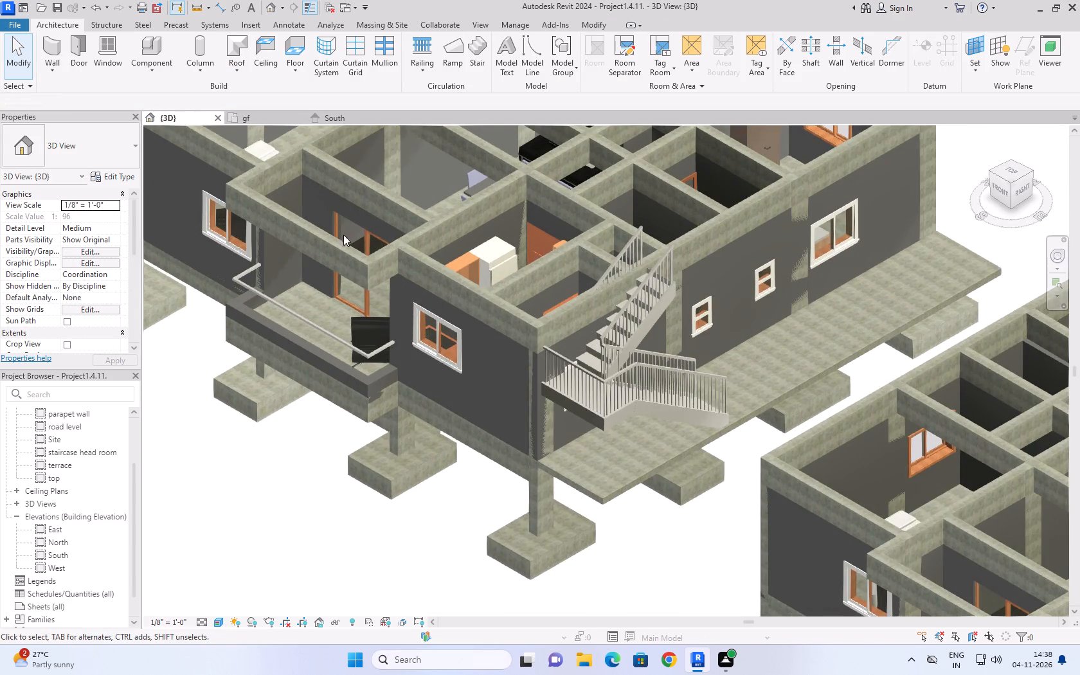
shift+middle_drag(280, 489, 362, 558)
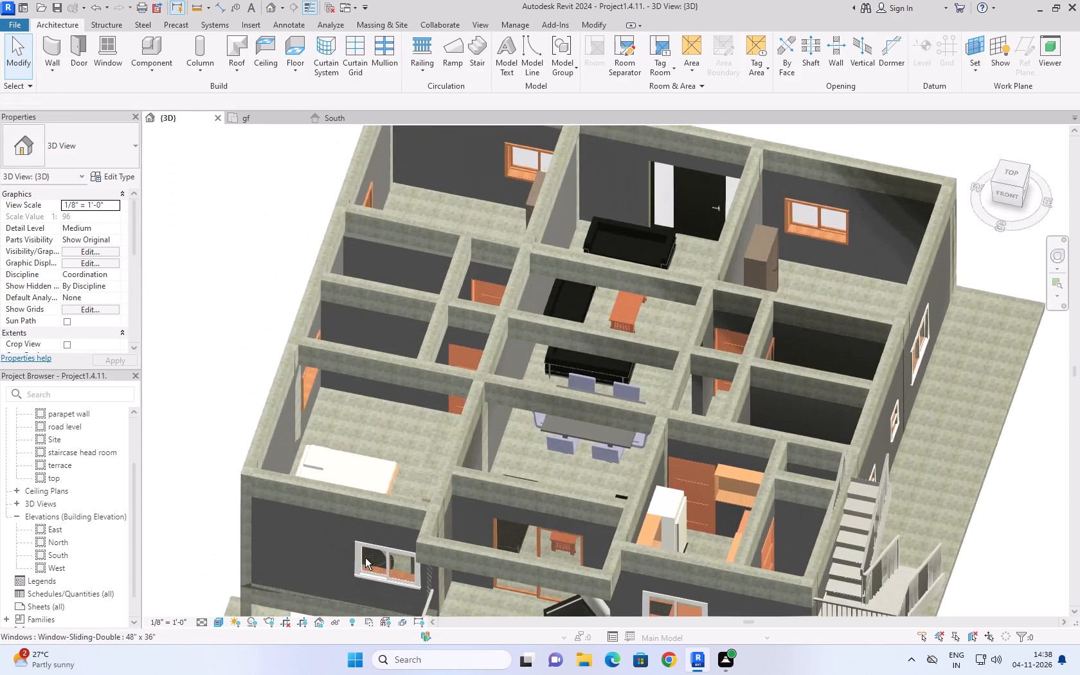
scroll(651, 280, up, 1)
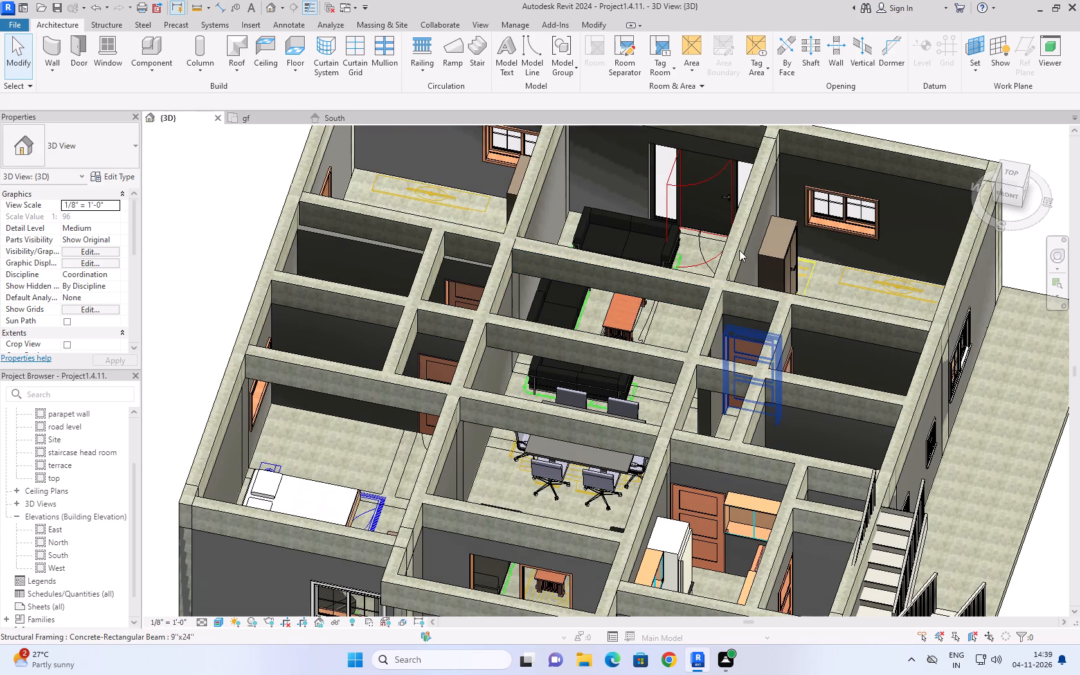
Compare the furniture layouts of the western and eastern units in gf, cross-checking the western unit's rooms in the {3D} view.
click(261, 114)
scroll(772, 326, down, 6)
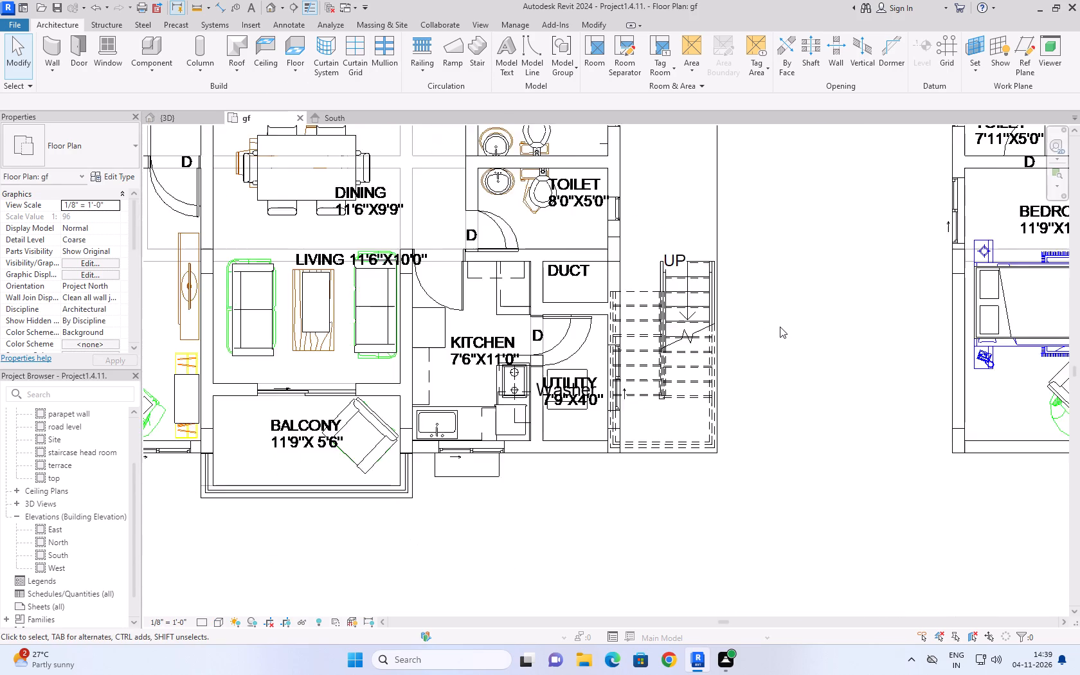
scroll(780, 327, down, 3)
middle_drag(791, 236, 707, 363)
scroll(708, 363, down, 3)
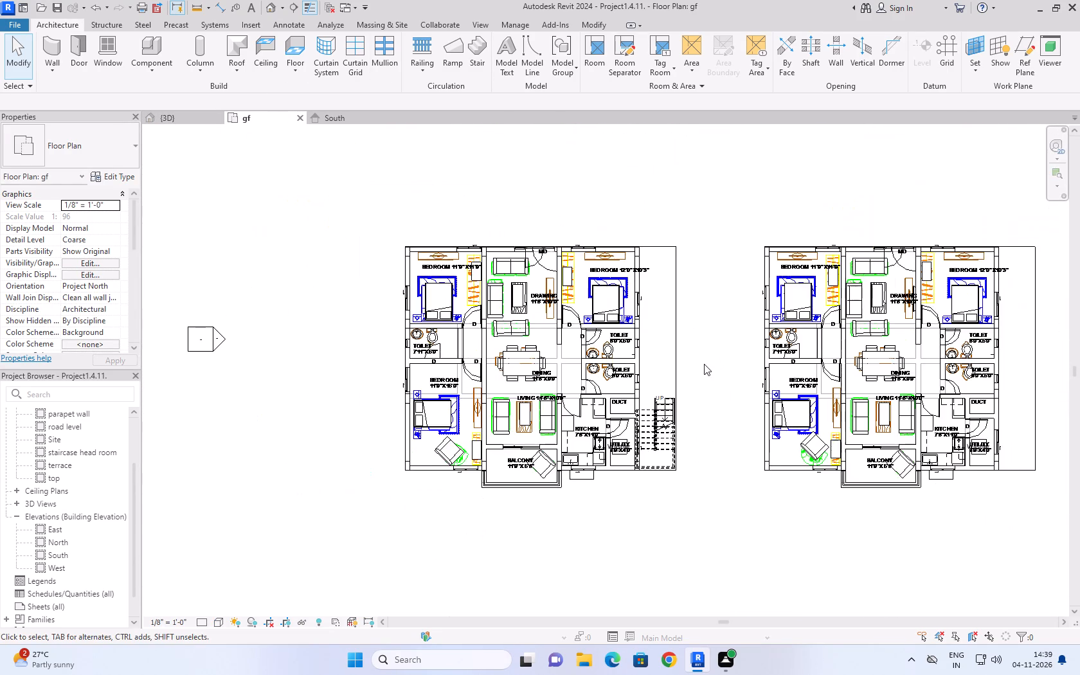
scroll(690, 285, up, 4)
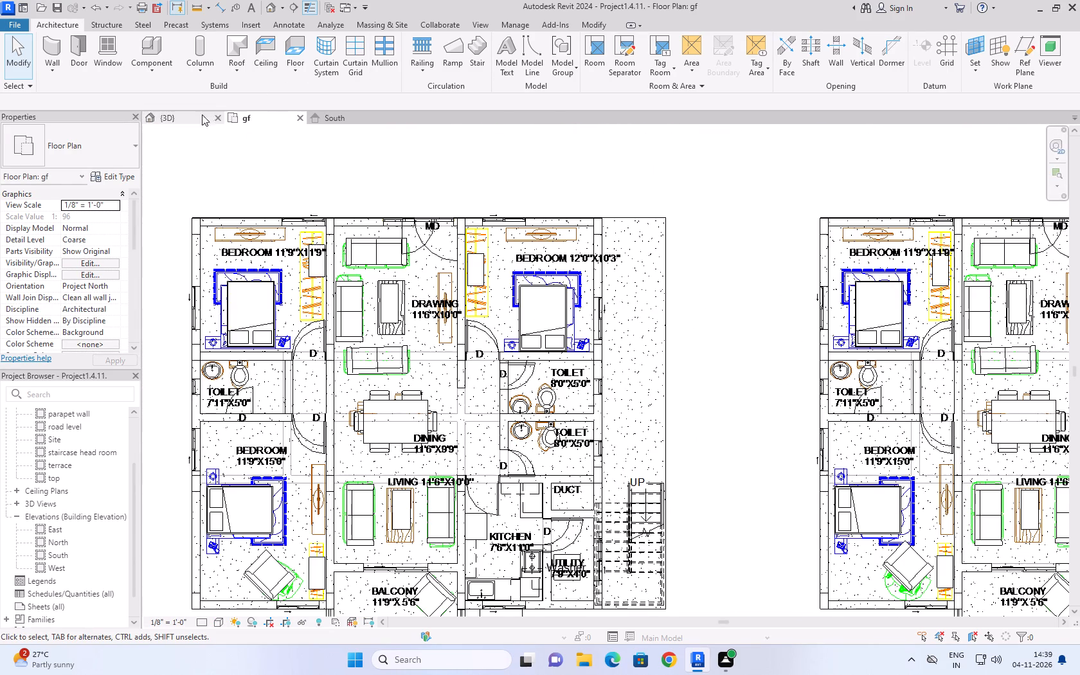
click(195, 111)
click(188, 115)
scroll(395, 296, down, 4)
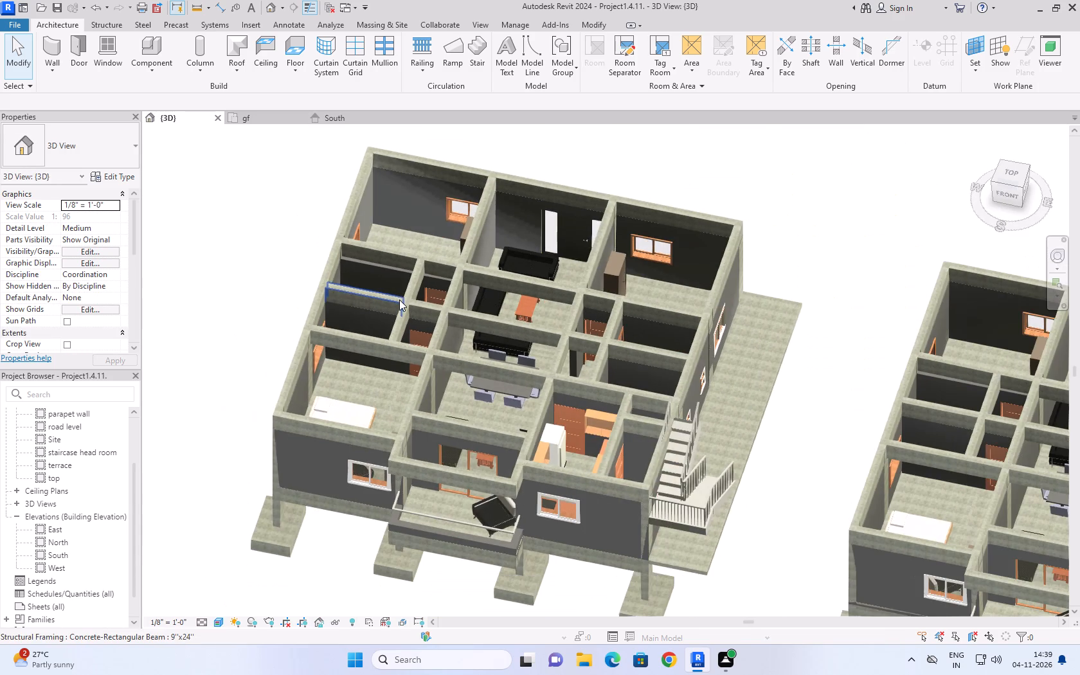
click(261, 121)
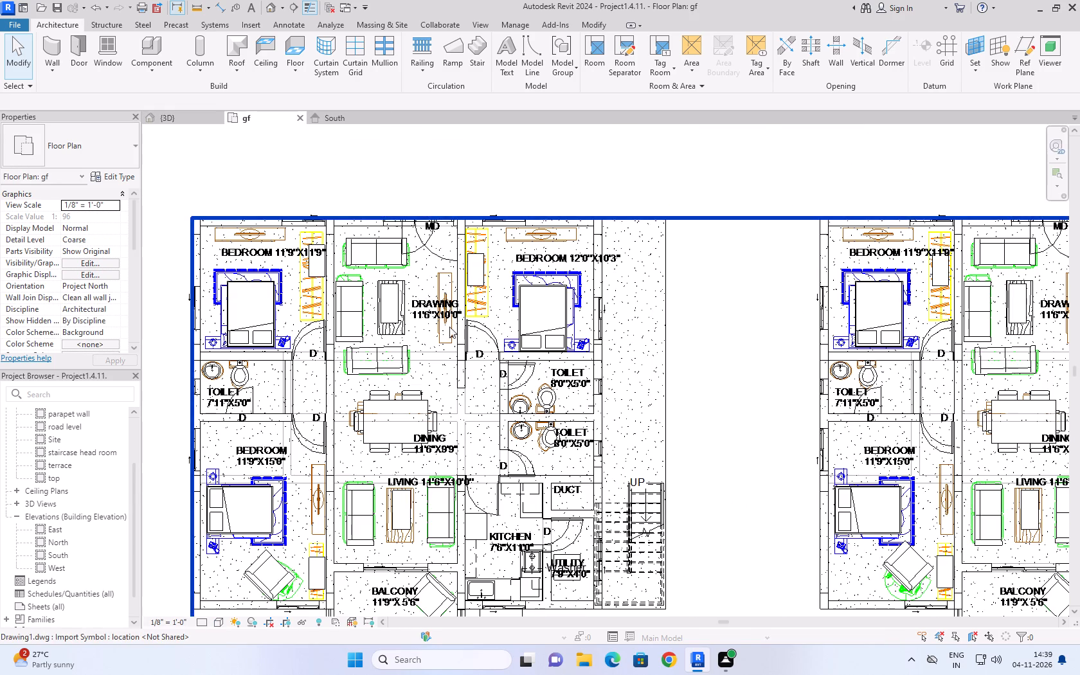
scroll(672, 269, down, 3)
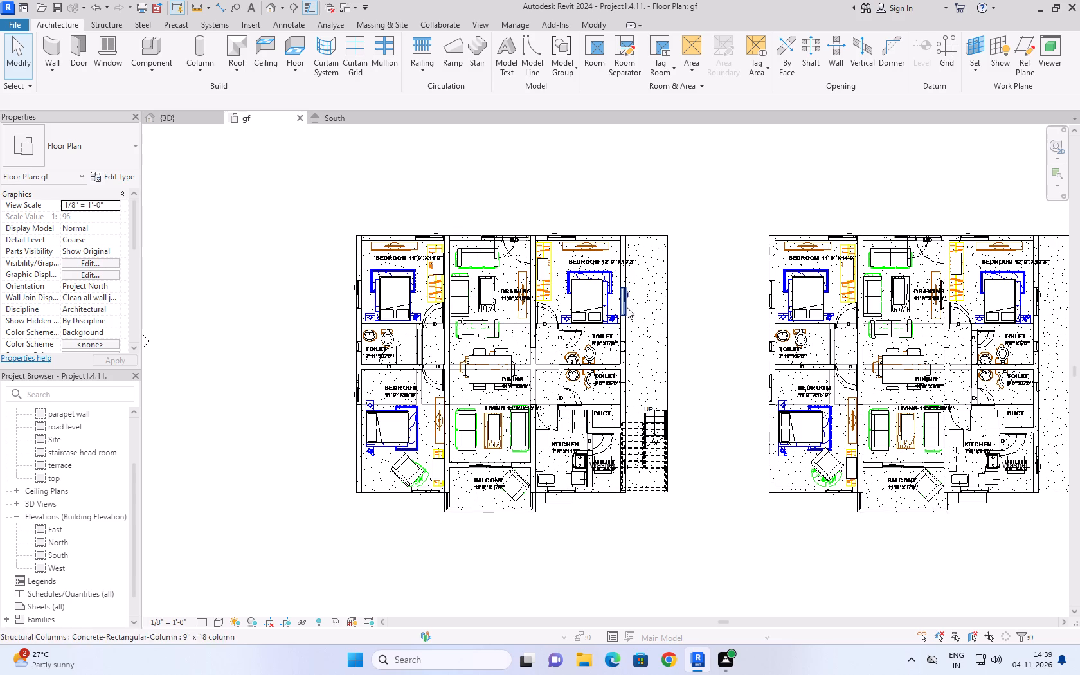
scroll(722, 335, down, 3)
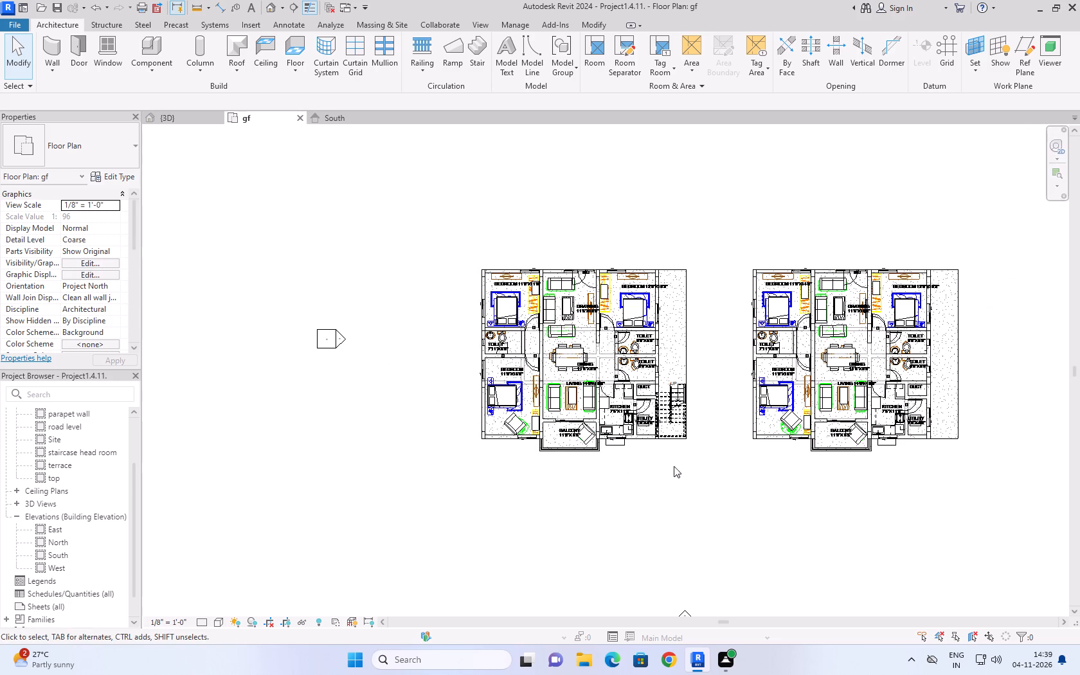
In gf, create a matching 50" TV - Flat Screen from the eastern unit's and place it against the western drawing room's east wall, facing west.
scroll(953, 297, up, 4)
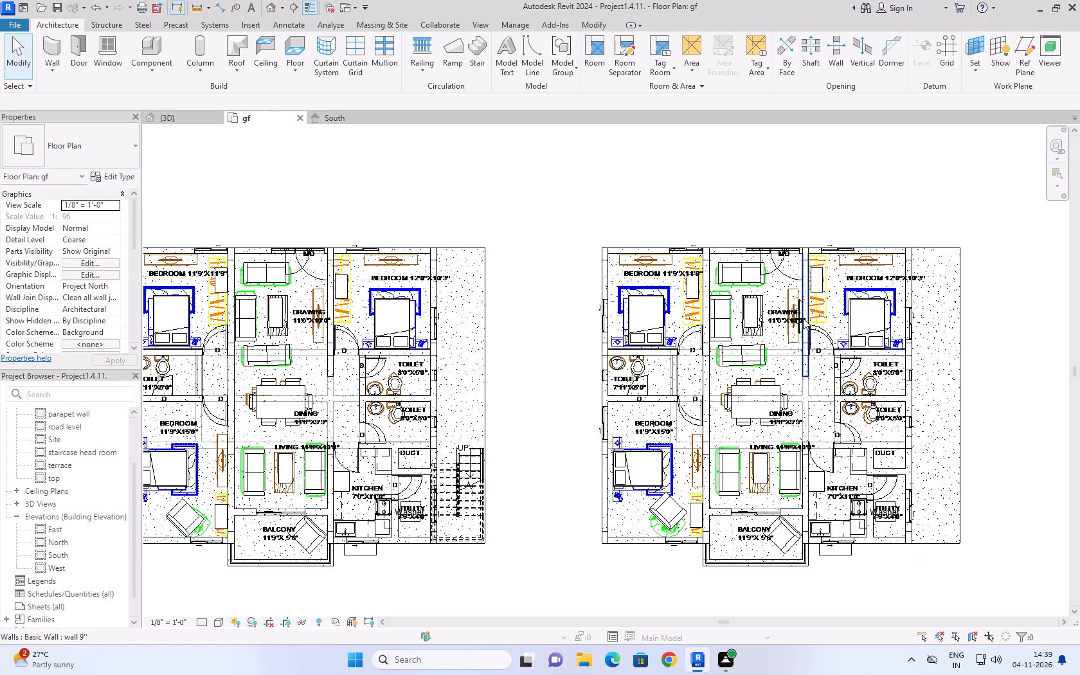
scroll(802, 356, up, 5)
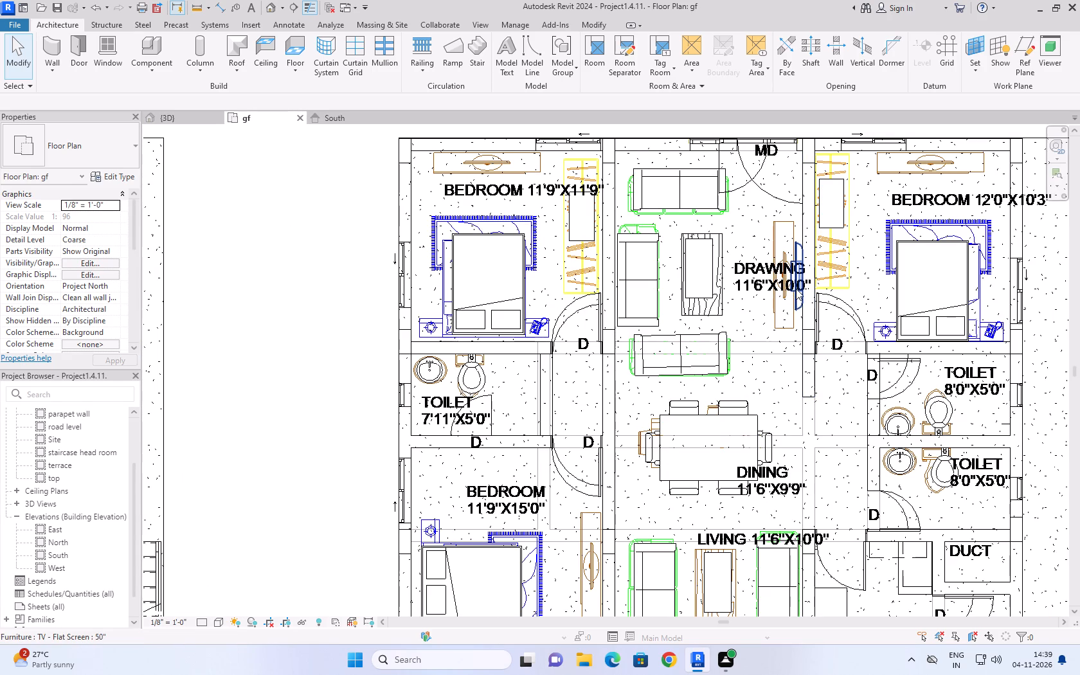
click(798, 300)
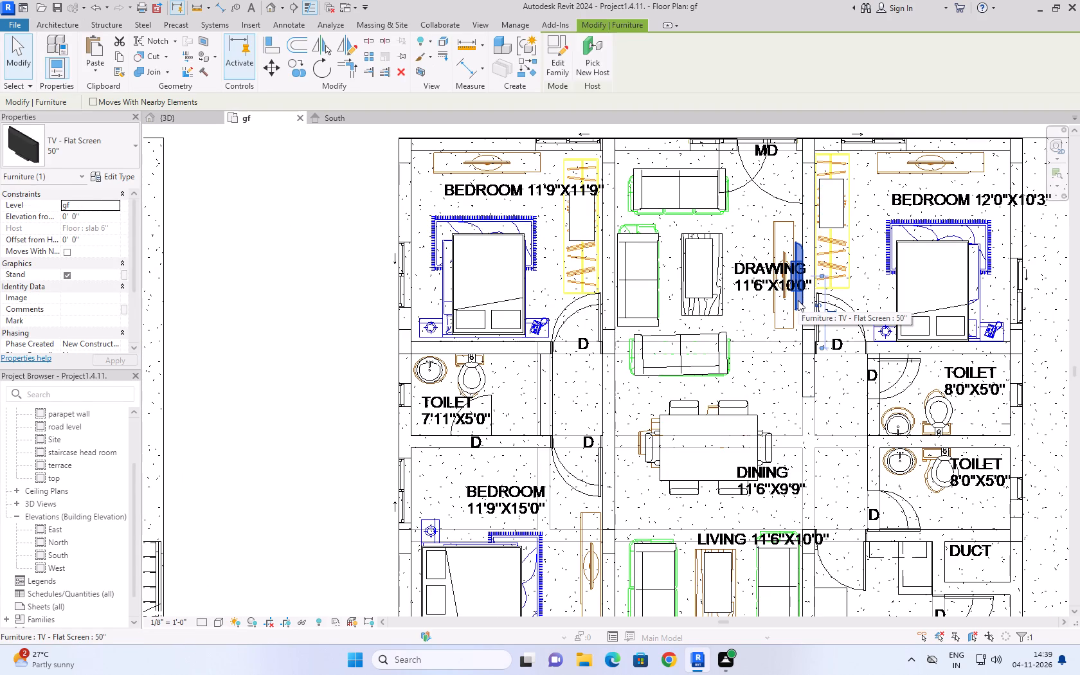
text(CS)
scroll(326, 327, down, 3)
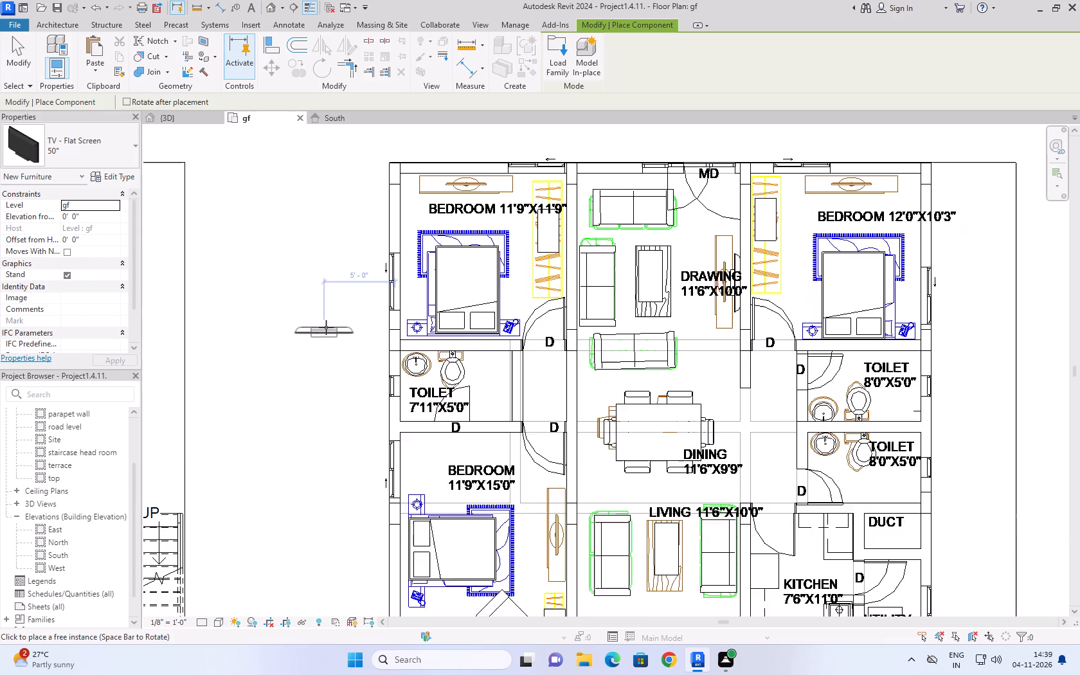
scroll(326, 327, down, 12)
scroll(249, 328, up, 2)
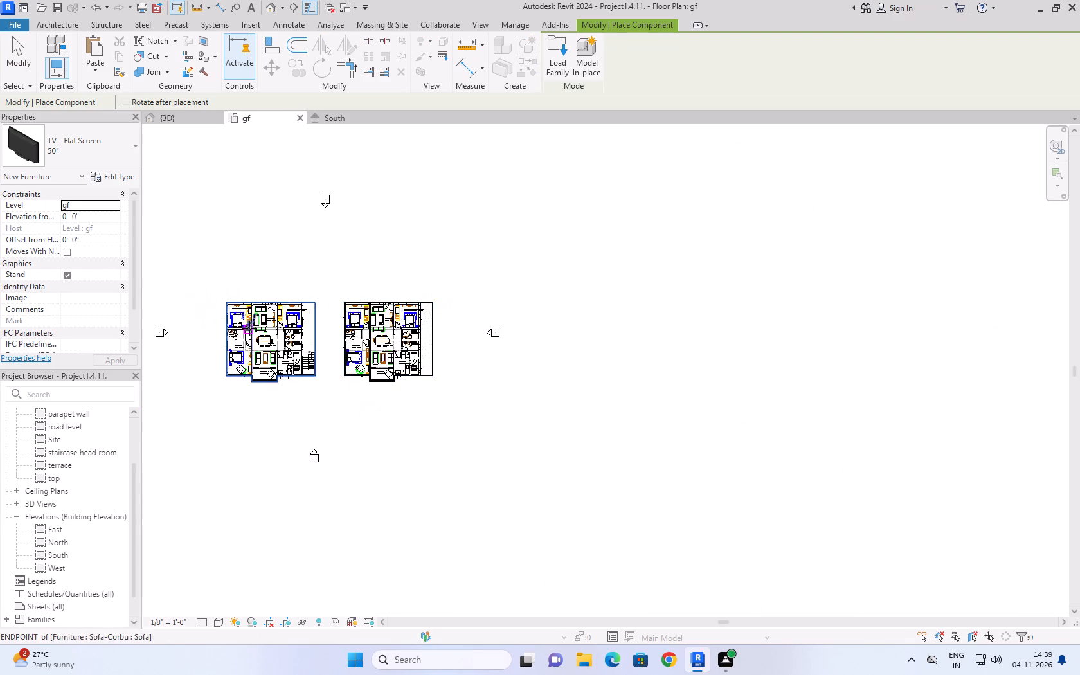
scroll(249, 328, up, 8)
scroll(348, 298, up, 7)
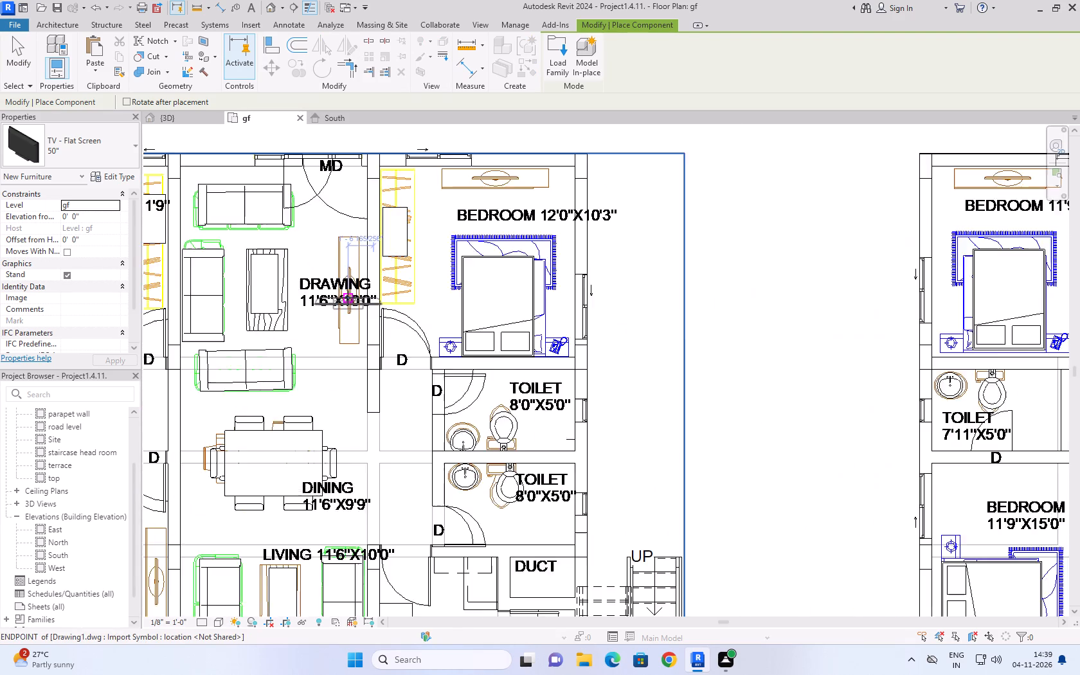
scroll(348, 298, up, 3)
key(space)
key(space)
key(space)
key(space)
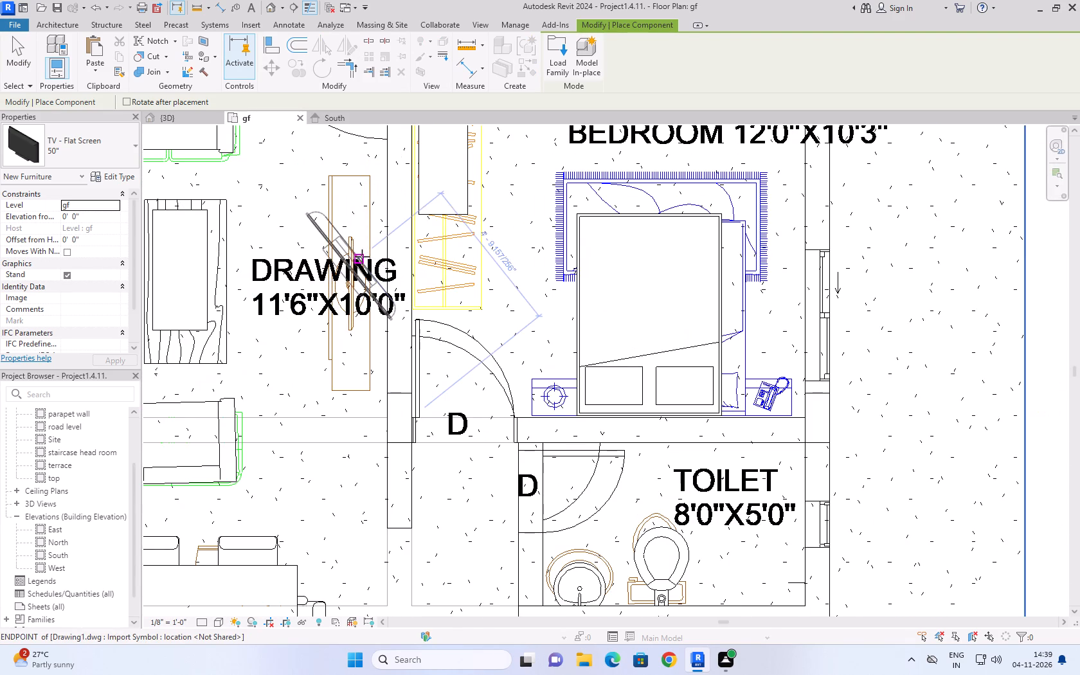
key(space)
key(space)
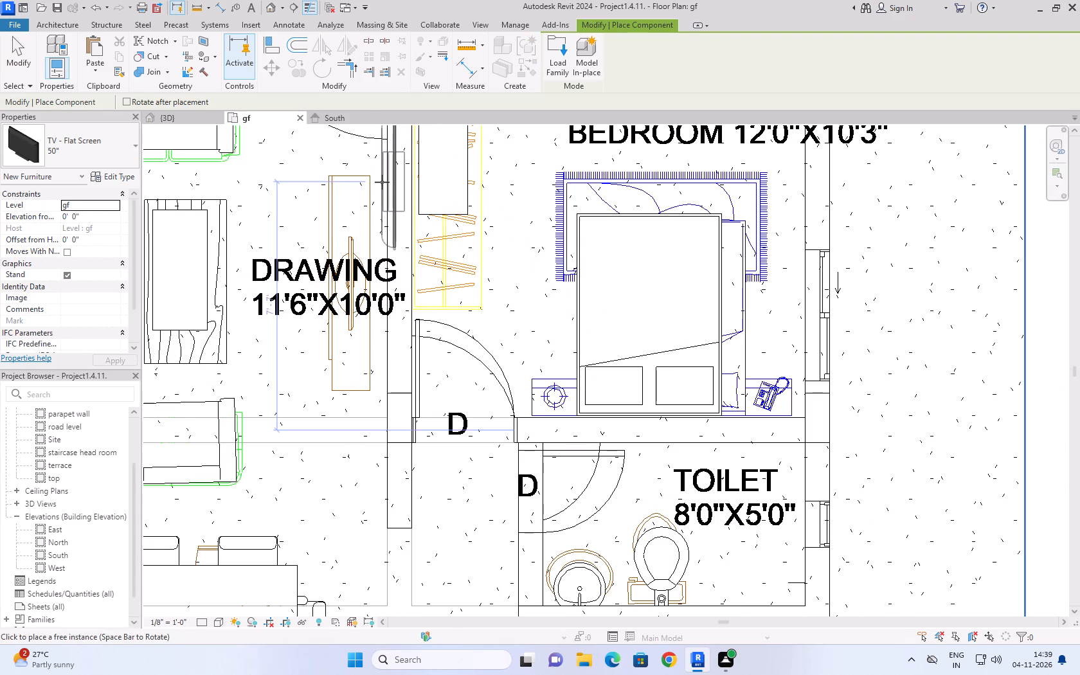
key(space)
key(space)
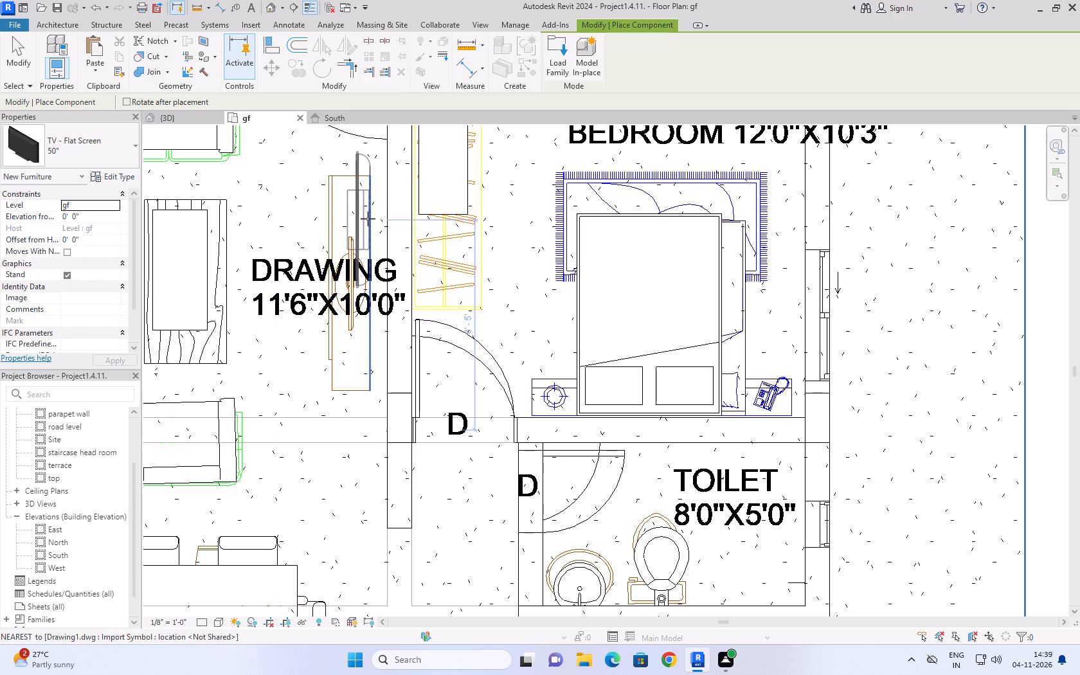
scroll(372, 222, up, 5)
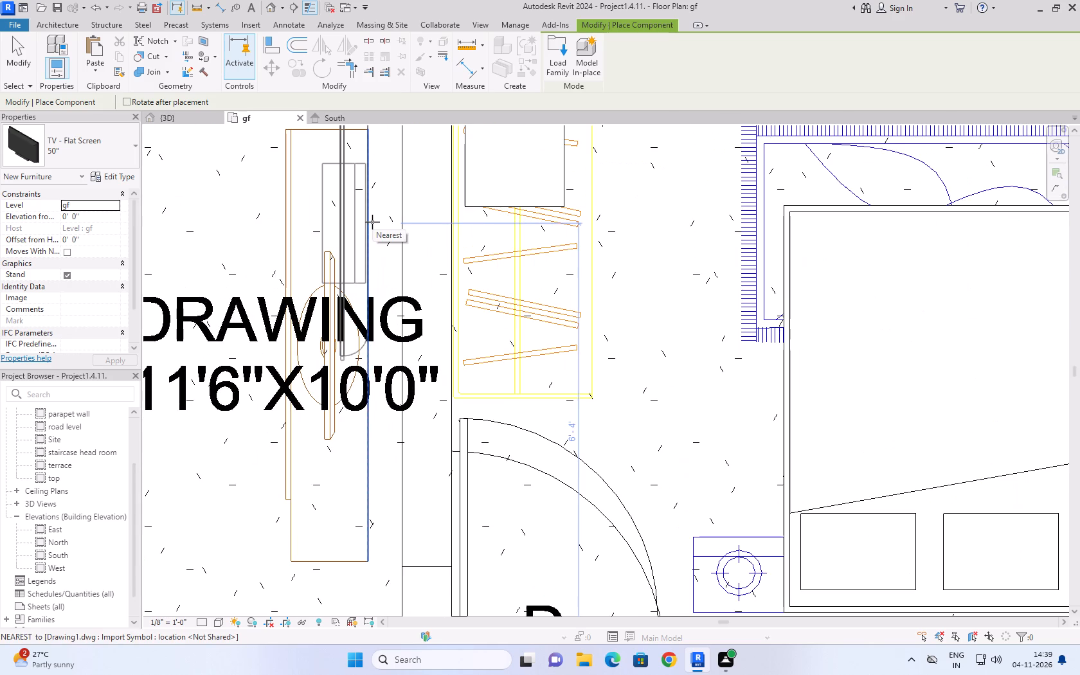
click(401, 293)
Place a 50" flat-screen TV at the north wall of the western unit's 11'9"X11'9" bedroom, rotated to face the bed.
scroll(428, 297, down, 16)
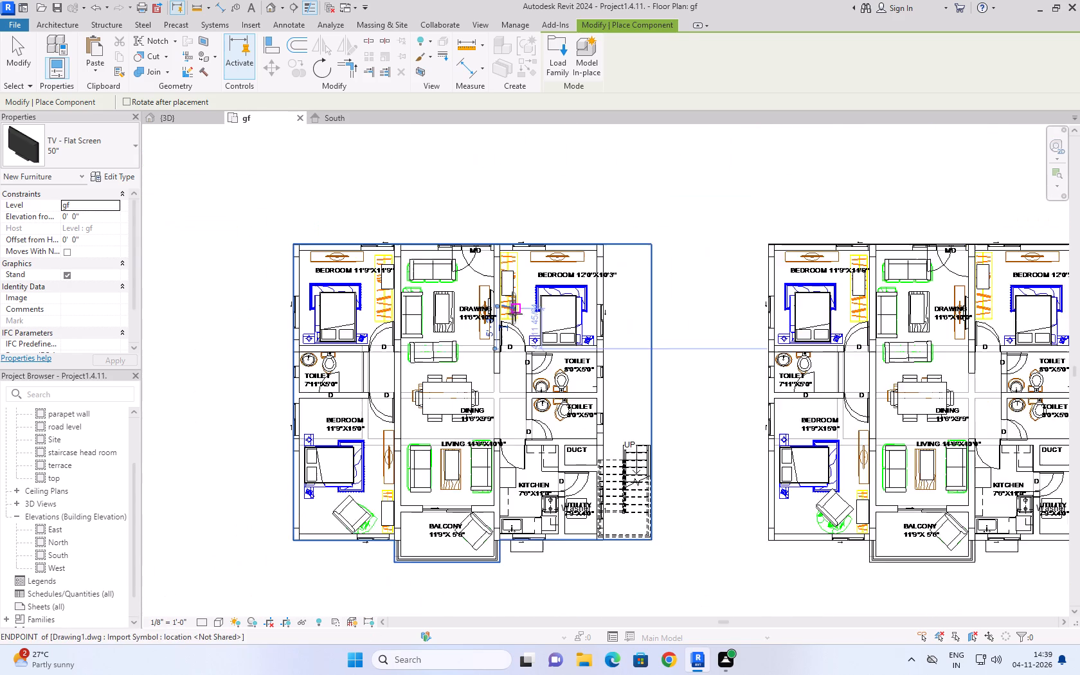
scroll(348, 253, up, 14)
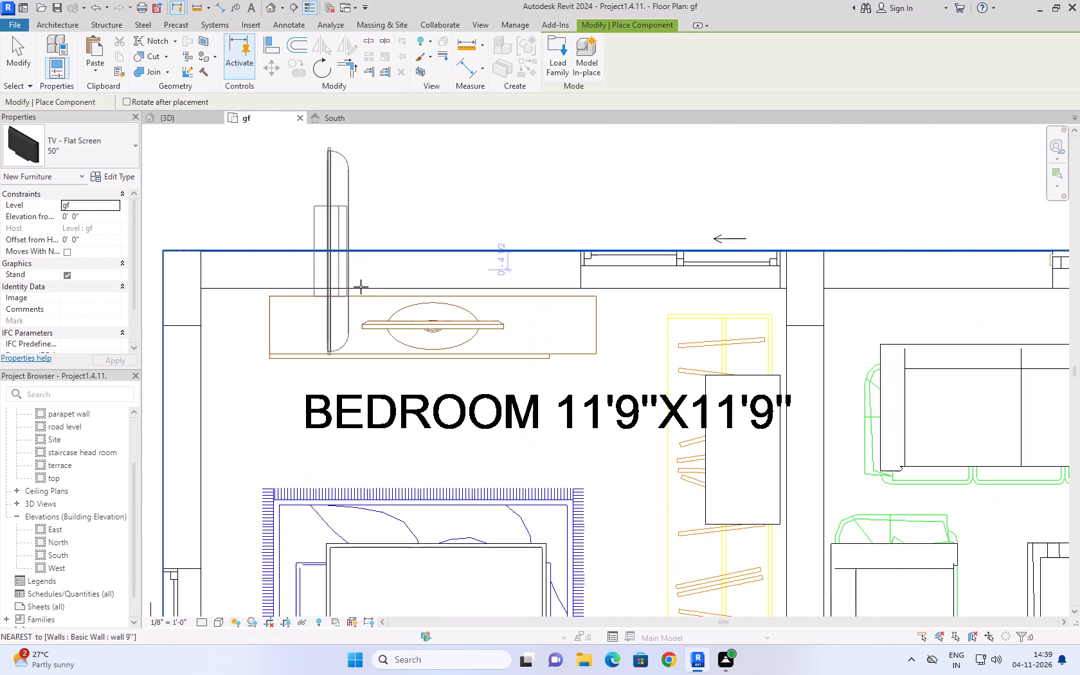
key(space)
key(space)
key(space)
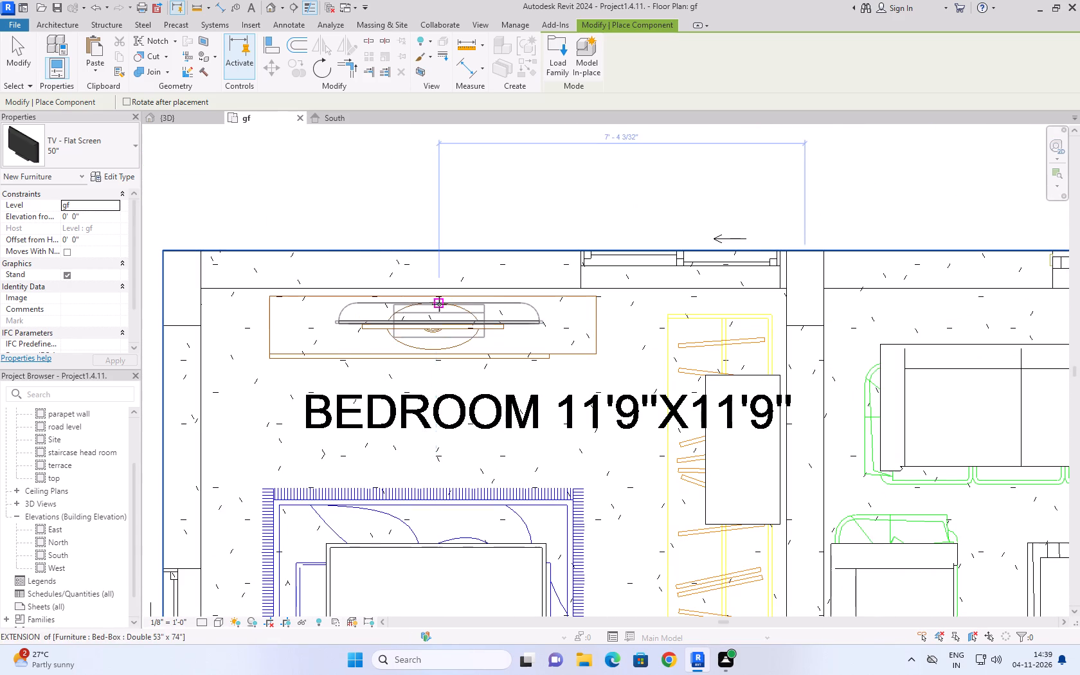
click(439, 298)
Place a 50" flat-screen TV at the east wall of the western unit's 11'9"X15'0" bedroom, rotated to face the bed.
scroll(439, 298, down, 5)
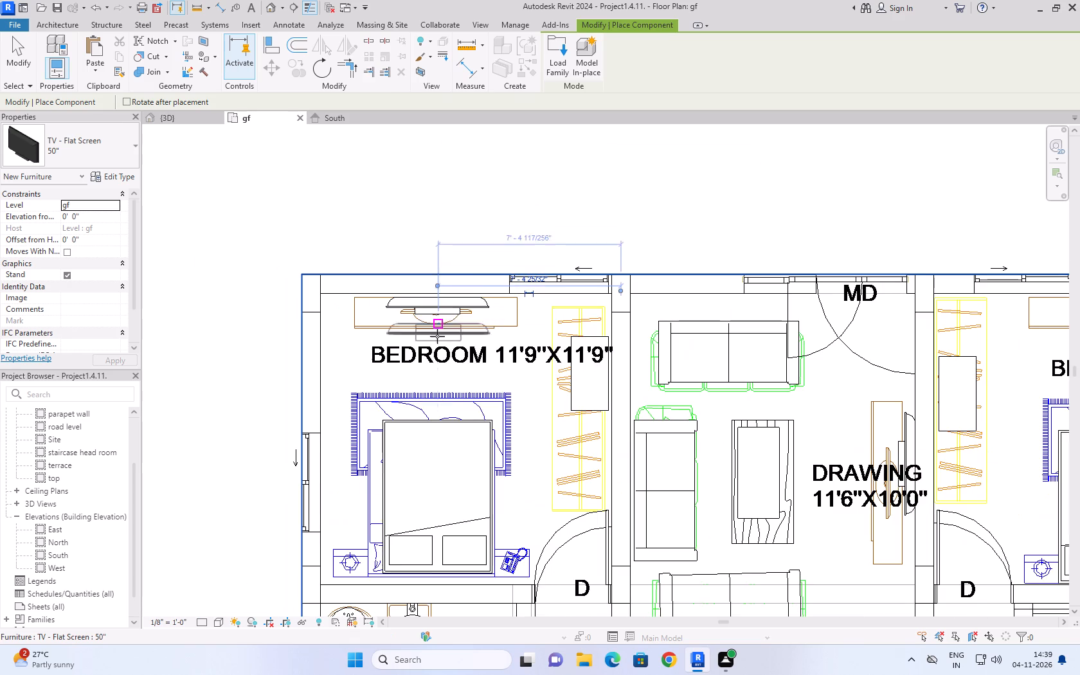
scroll(428, 397, down, 16)
scroll(444, 521, up, 2)
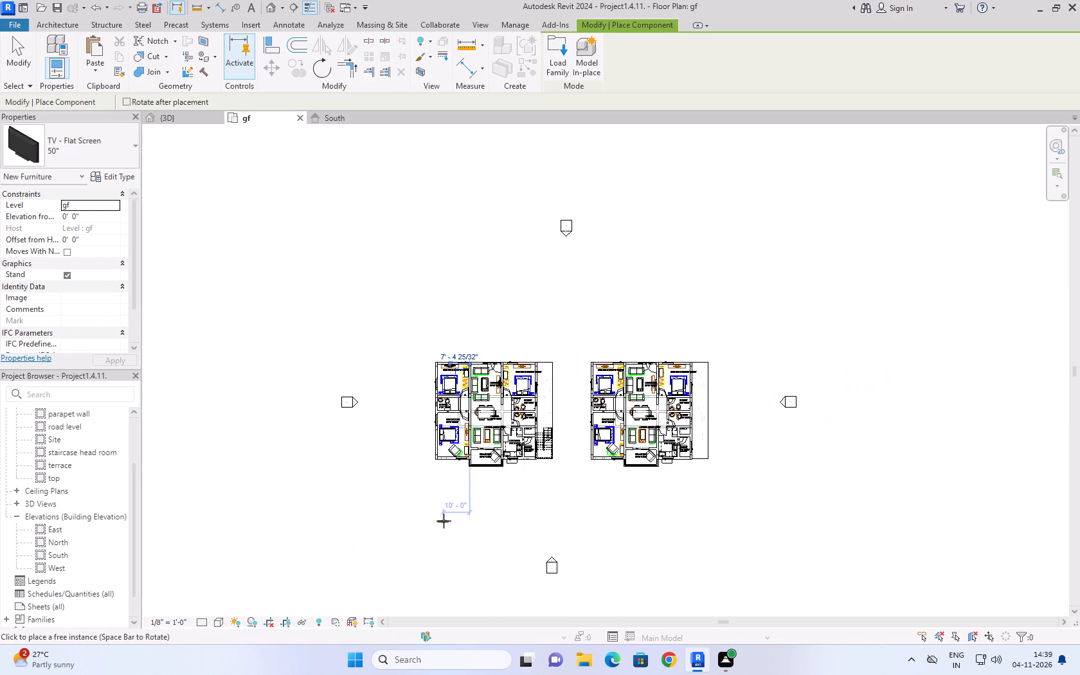
scroll(444, 521, up, 4)
scroll(474, 318, up, 11)
scroll(566, 312, up, 3)
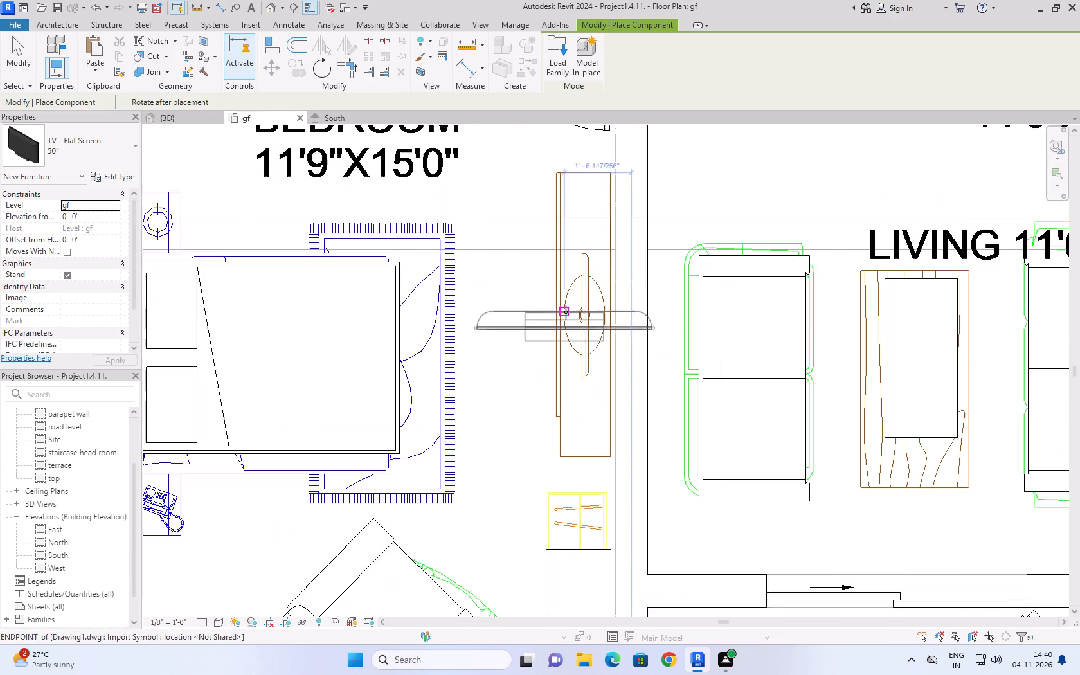
scroll(566, 312, up, 4)
key(space)
key(space)
key(space)
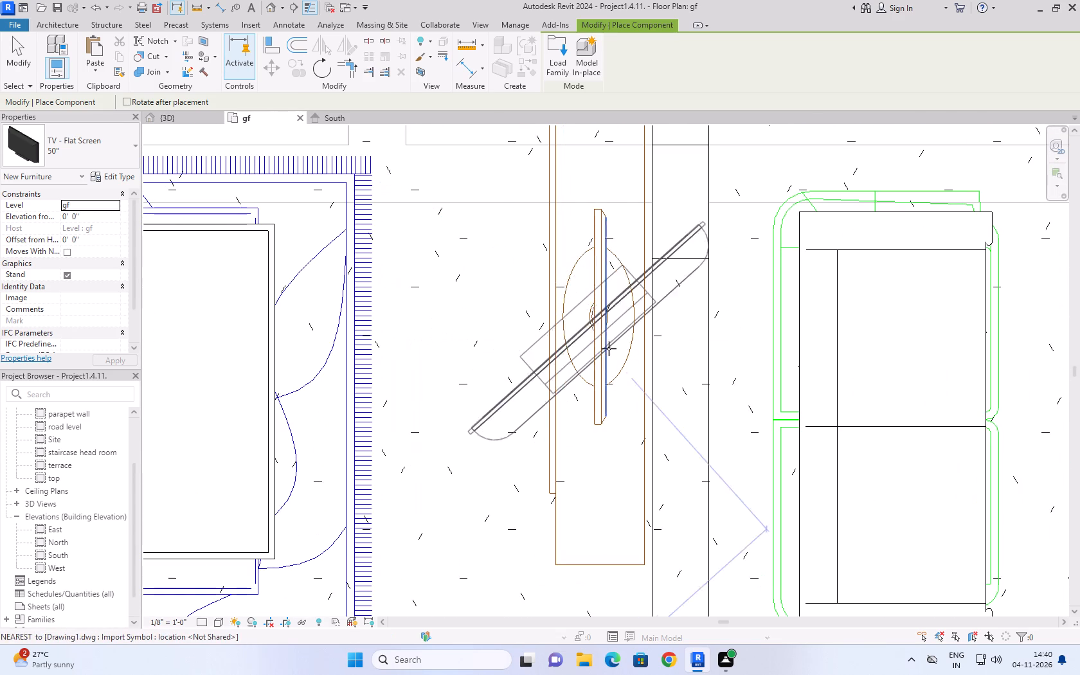
key(space)
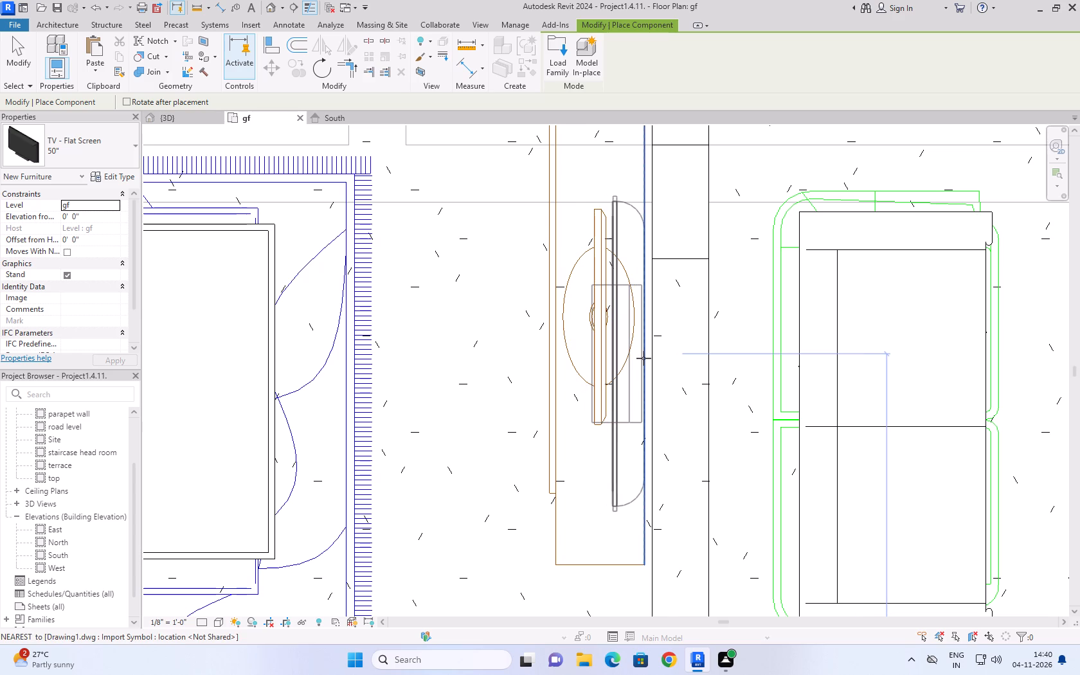
click(643, 358)
Place a 50" flat-screen TV at the north wall of the western unit's 12'0"X10'3" bedroom, rotated to face the bed.
scroll(542, 399, down, 18)
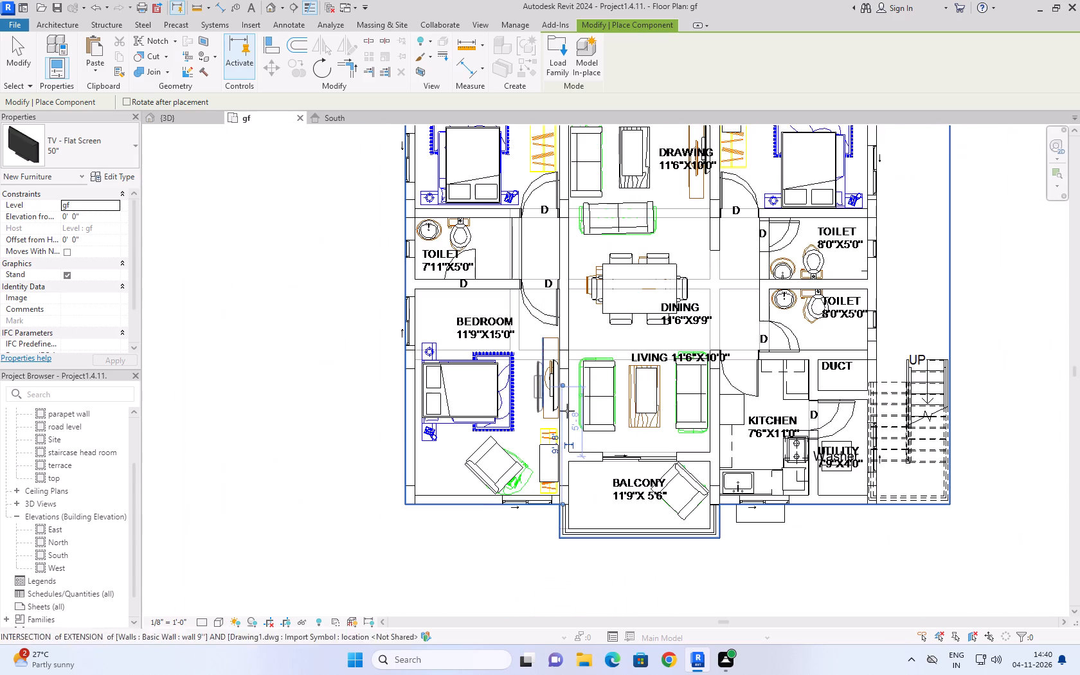
scroll(761, 286, down, 3)
scroll(681, 255, up, 2)
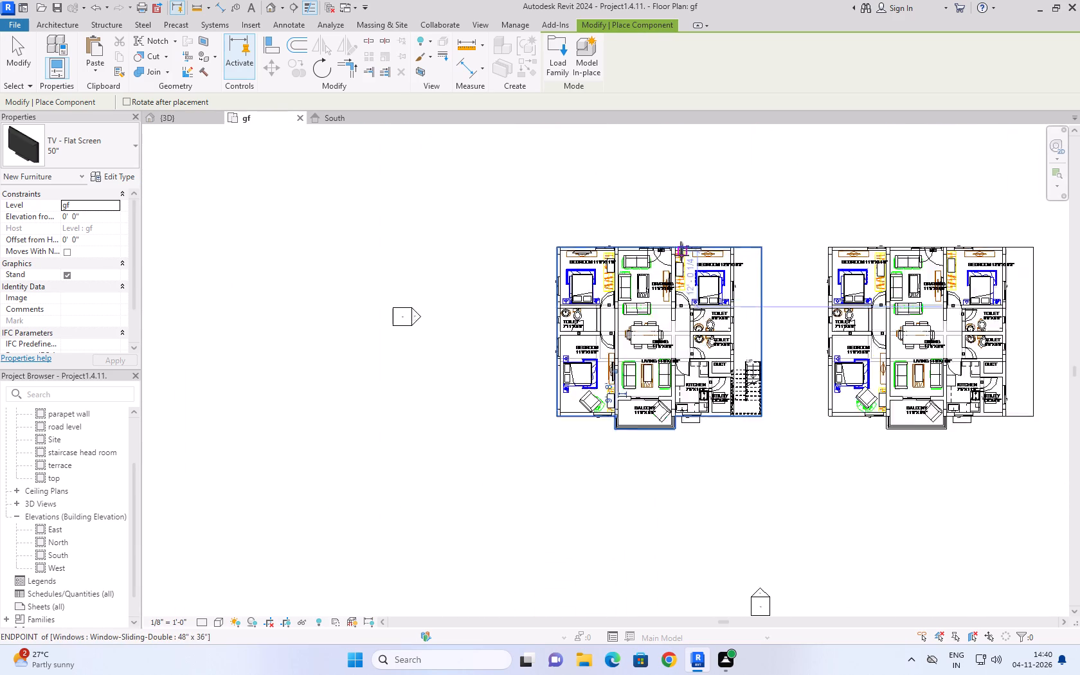
scroll(681, 255, up, 17)
scroll(879, 249, up, 2)
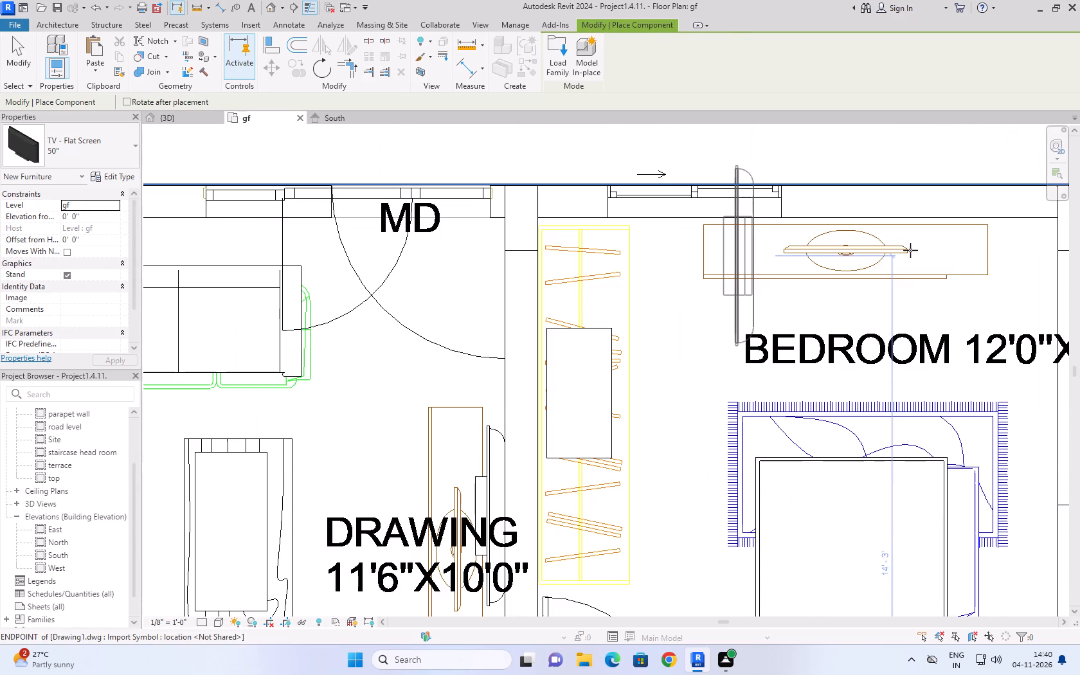
scroll(910, 250, up, 2)
key(space)
key(space)
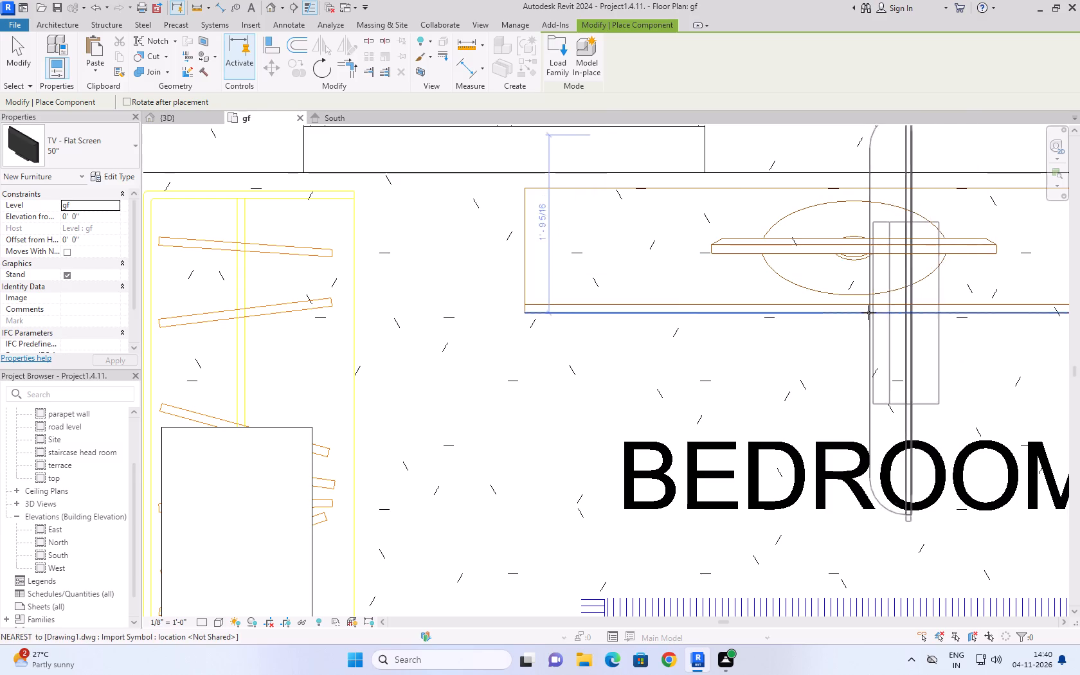
key(space)
key(space)
key(space)
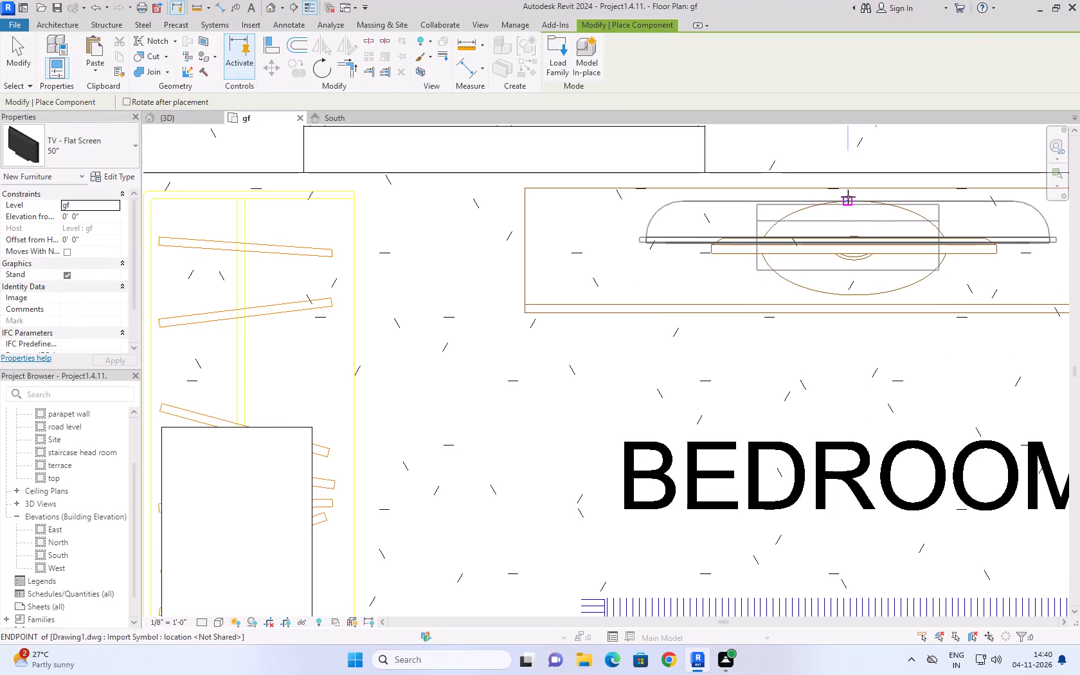
click(847, 190)
scroll(746, 328, down, 11)
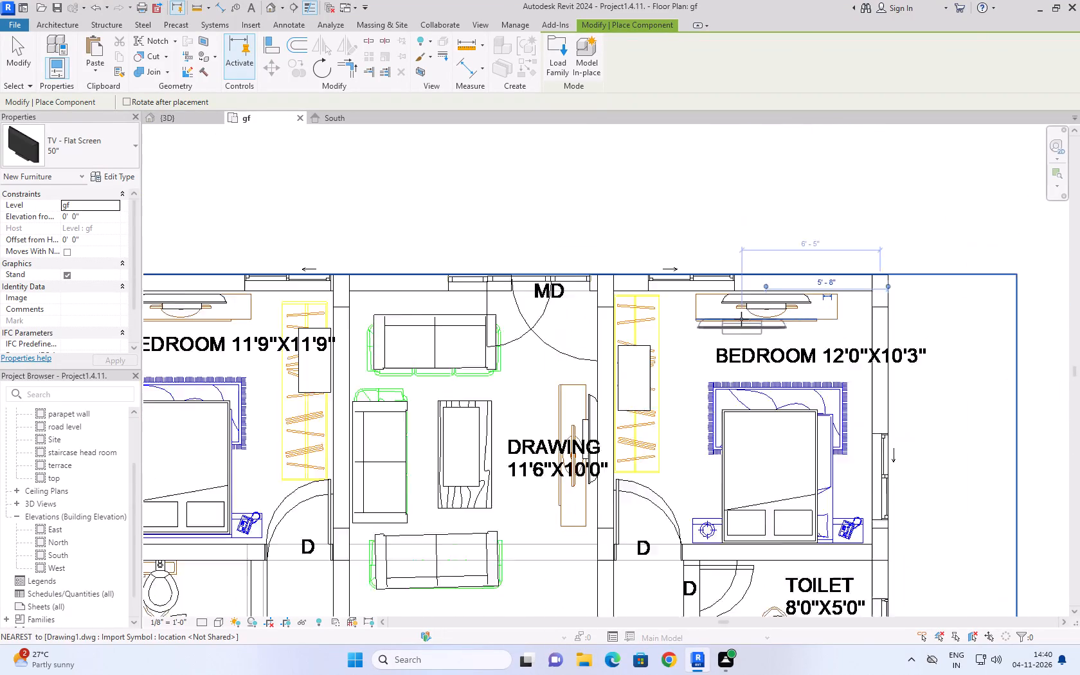
scroll(764, 449, down, 5)
scroll(749, 576, down, 6)
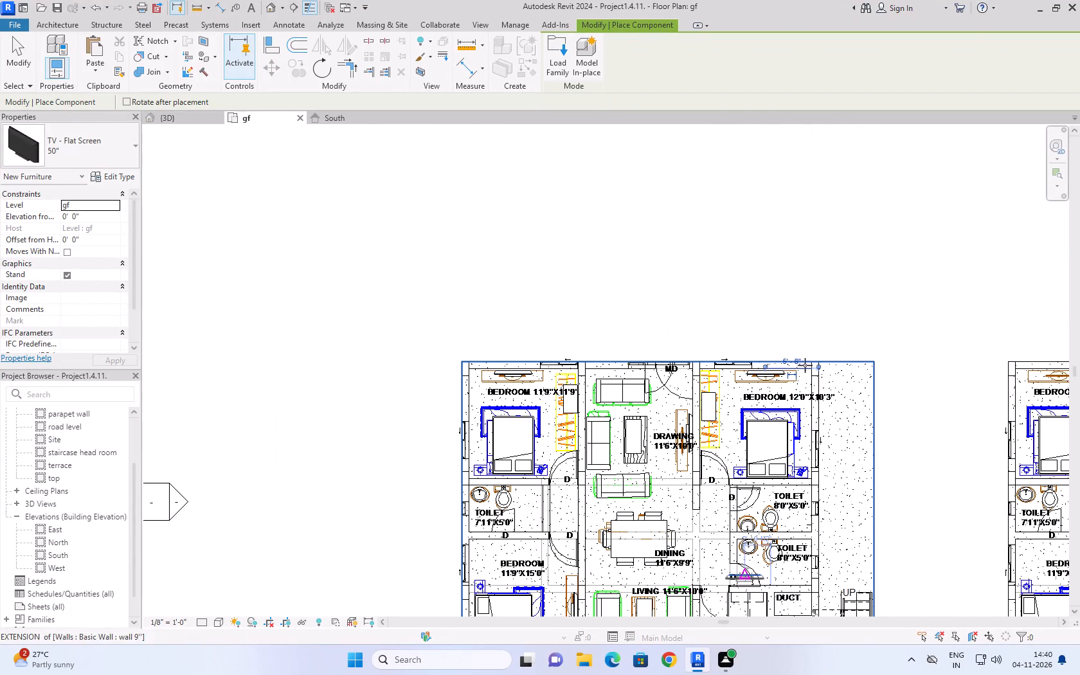
scroll(774, 612, up, 6)
scroll(802, 408, down, 5)
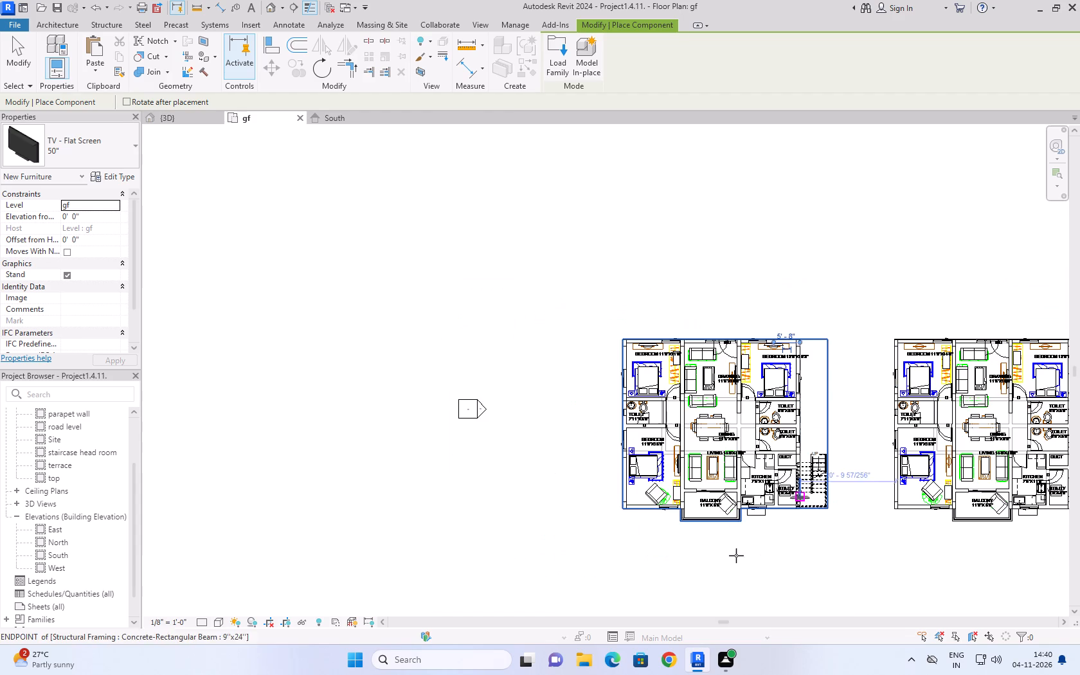
scroll(721, 513, up, 7)
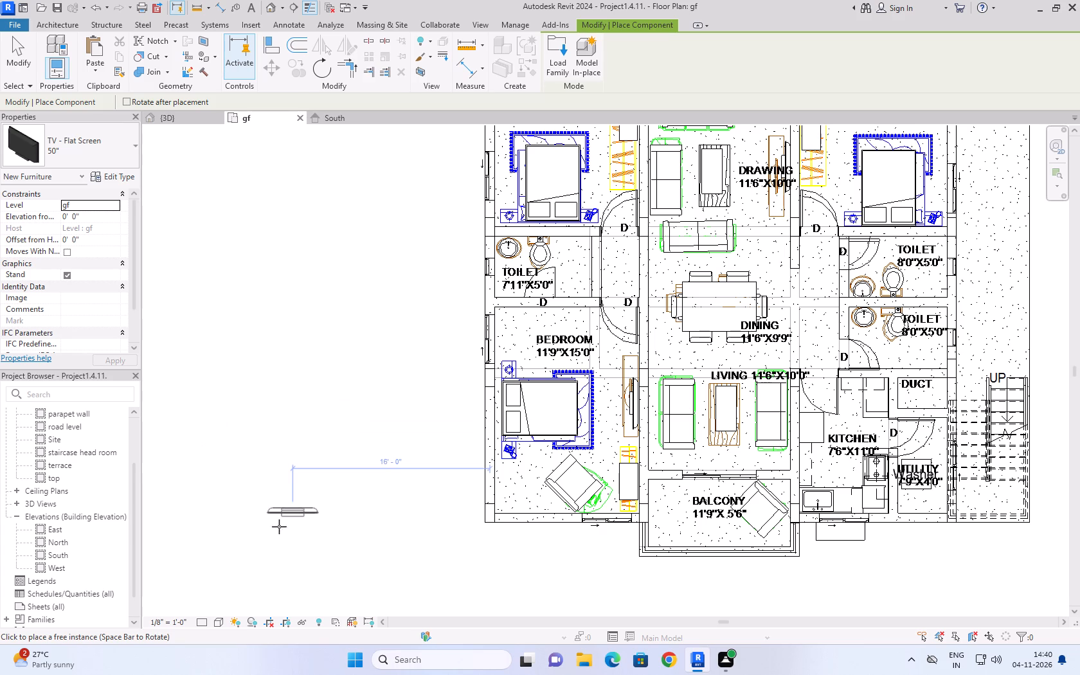
click(11, 50)
In the {3D} view, select all instances of the 50" TV - Flat Screen and set their elevation from level to 4'.
click(161, 119)
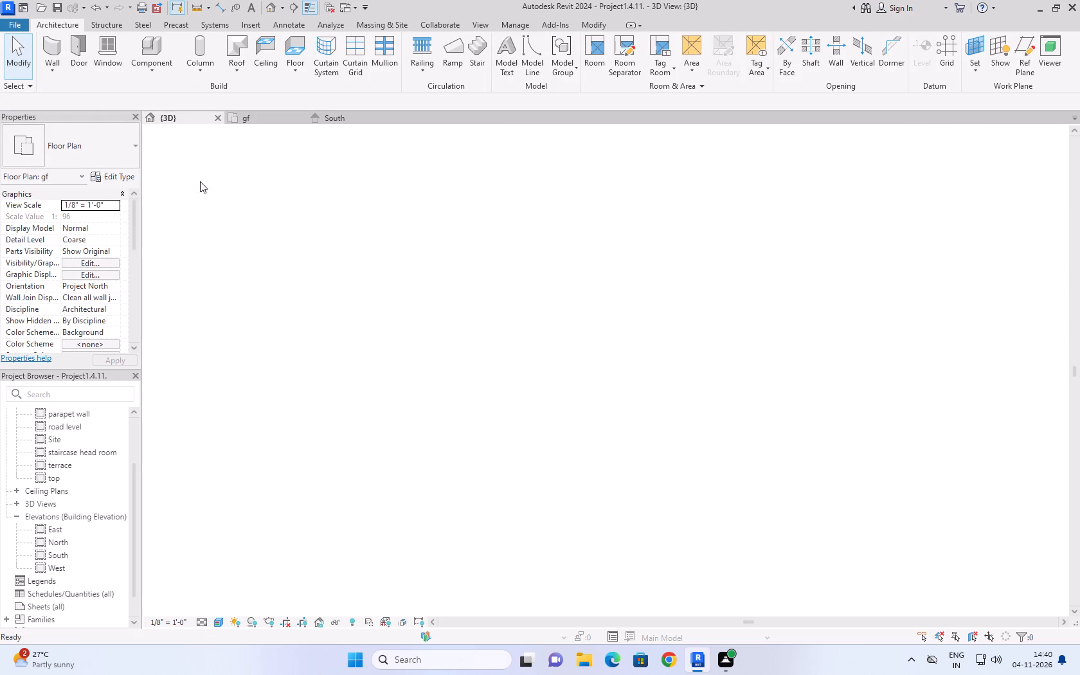
scroll(399, 225, up, 9)
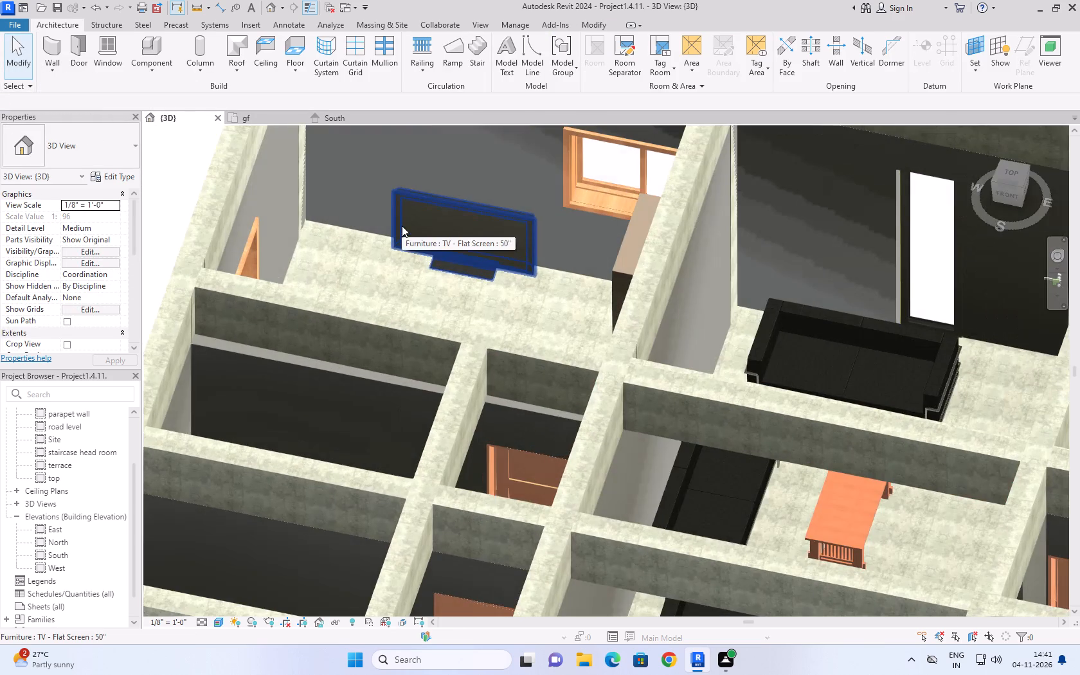
scroll(402, 226, down, 4)
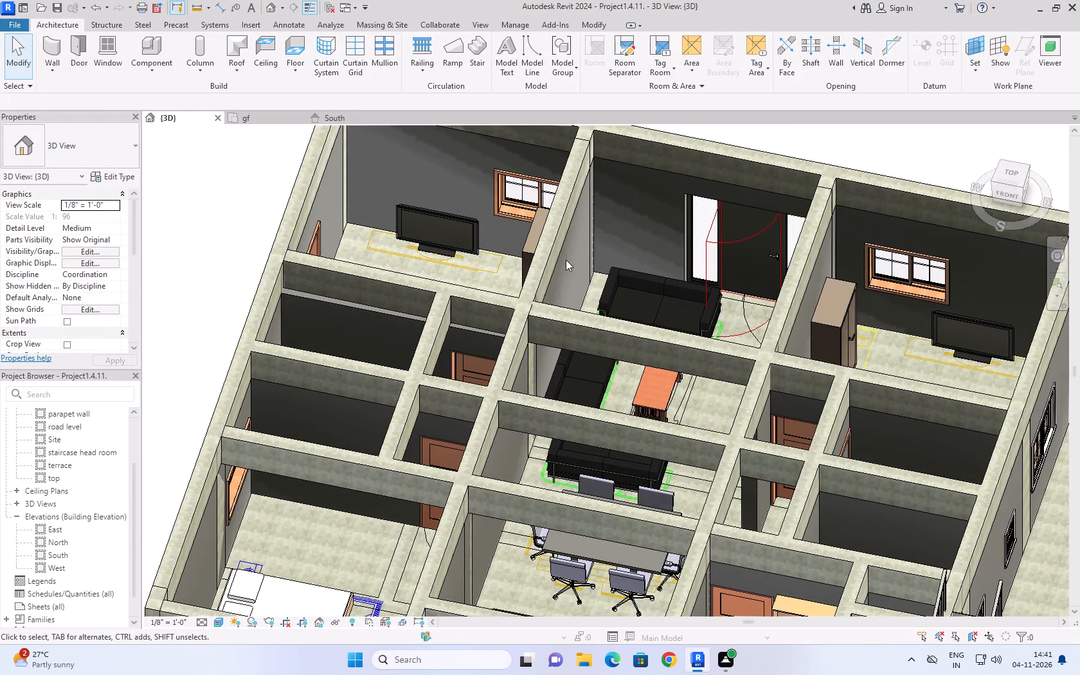
click(455, 219)
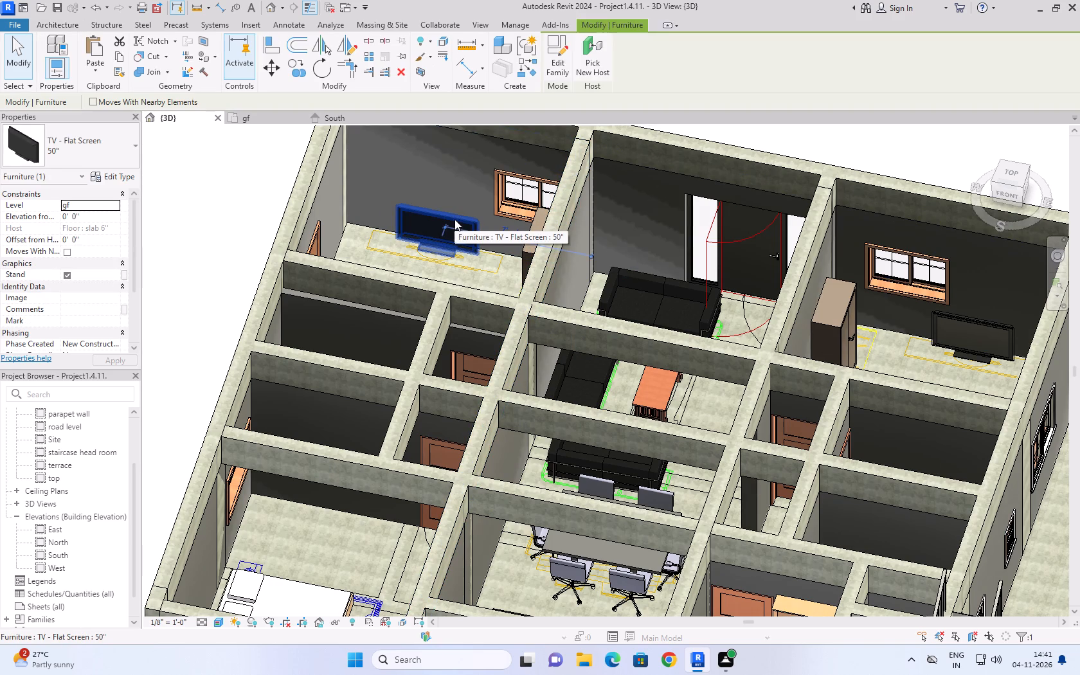
text(SA)
scroll(510, 291, down, 7)
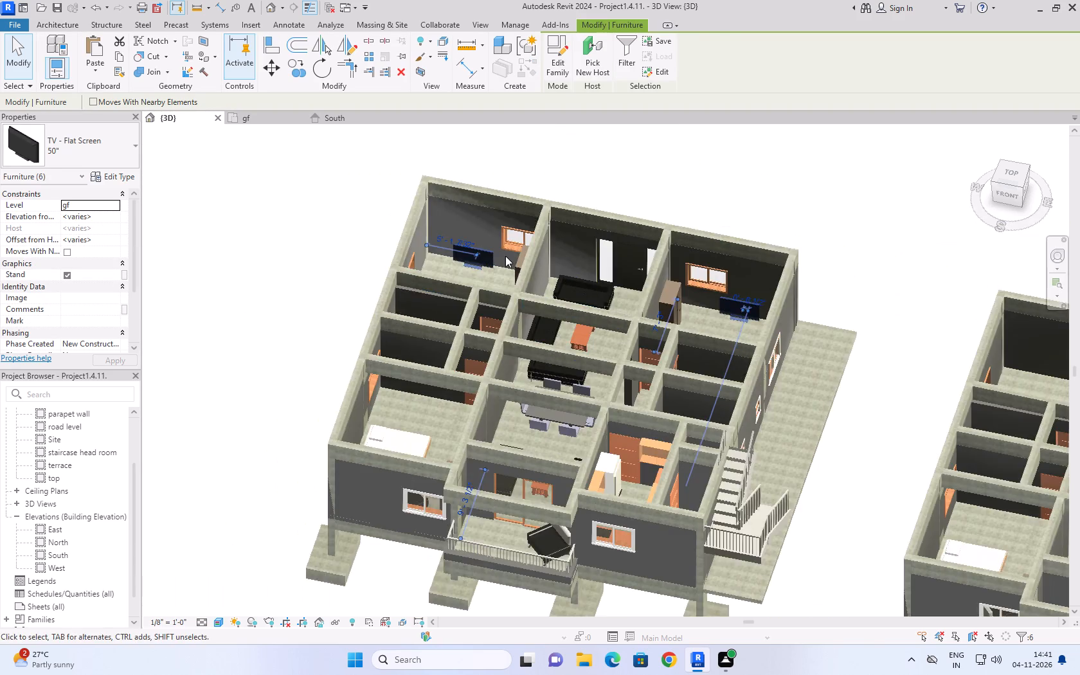
scroll(505, 256, down, 3)
scroll(840, 417, up, 6)
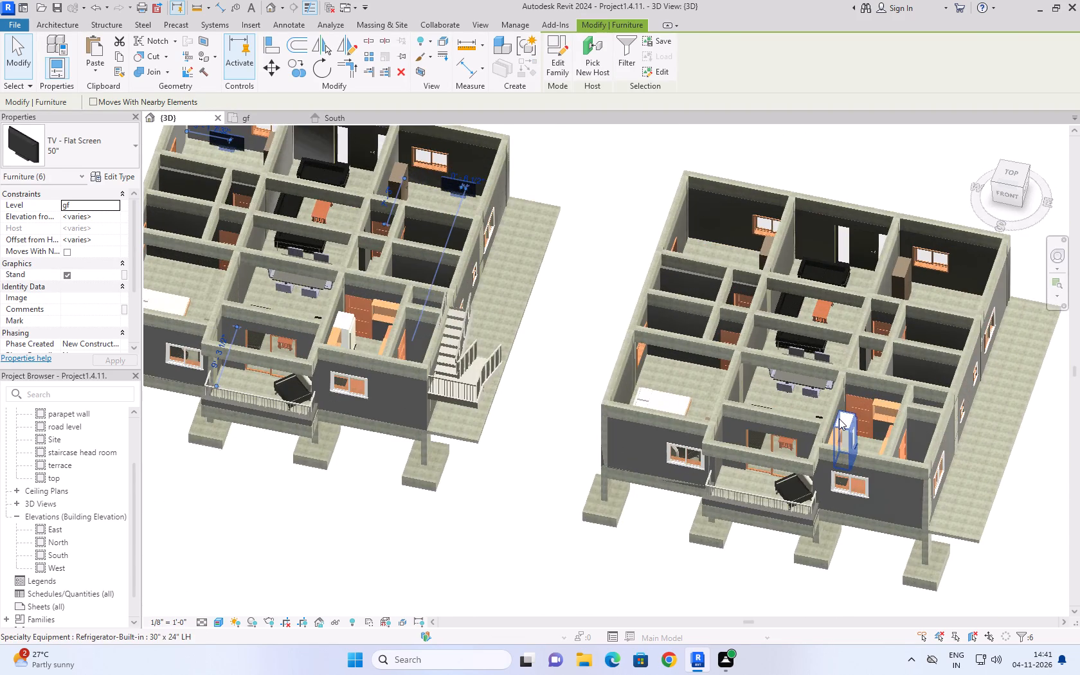
scroll(839, 419, up, 2)
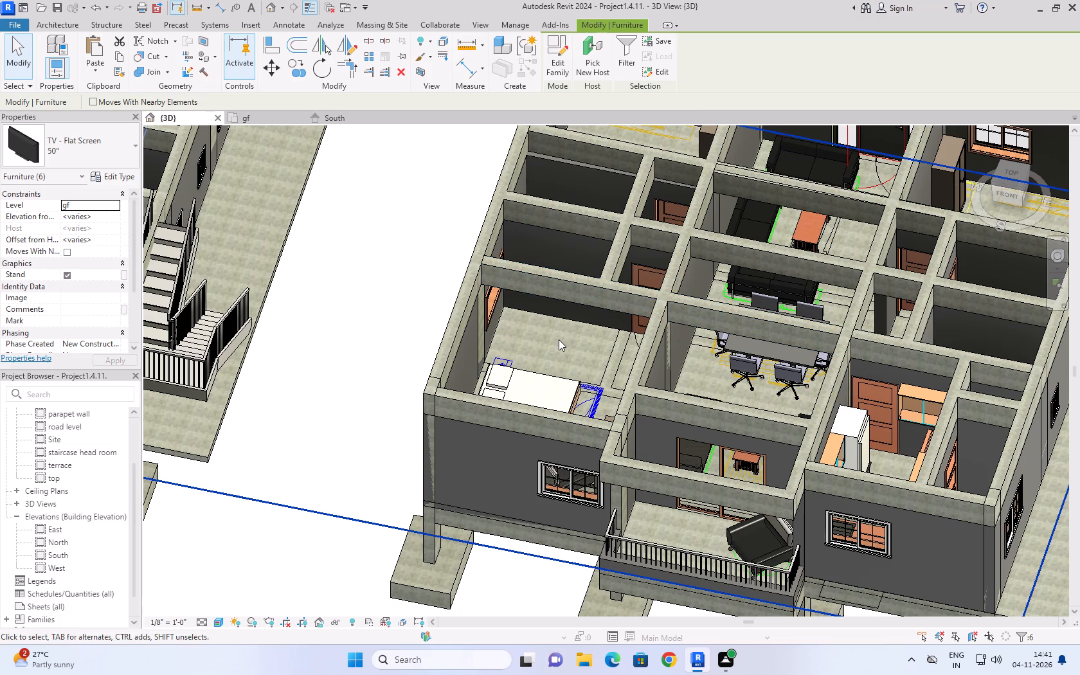
shift+middle_drag(562, 346, 615, 413)
shift+scroll(584, 390, up, 1)
middle_drag(622, 326, 582, 513)
scroll(655, 402, down, 2)
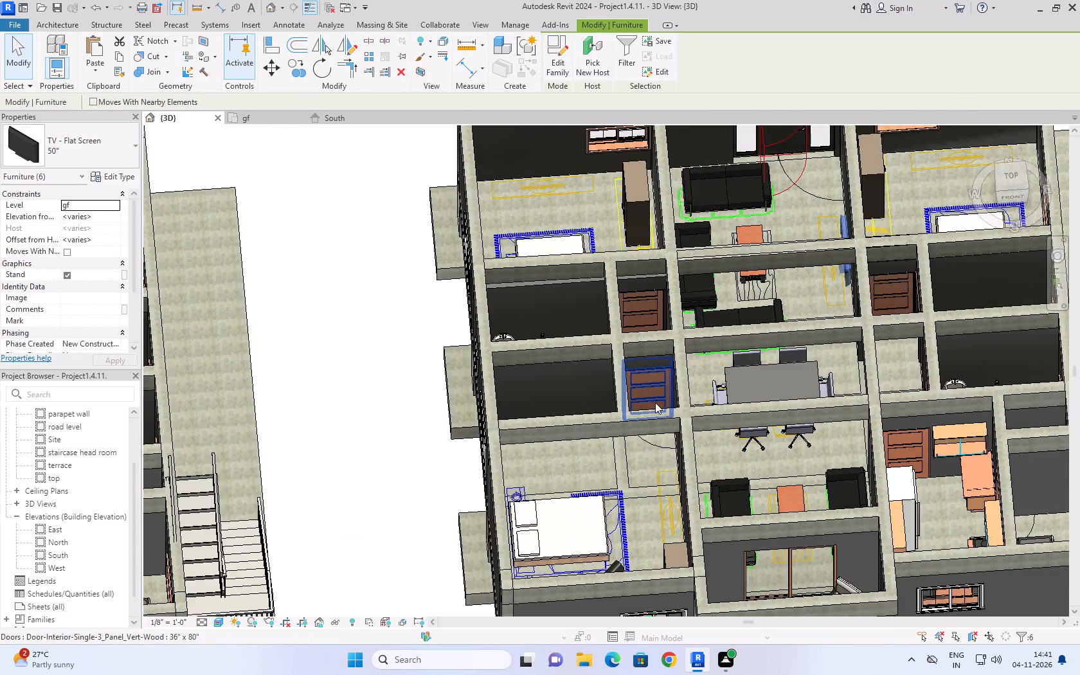
scroll(655, 402, down, 4)
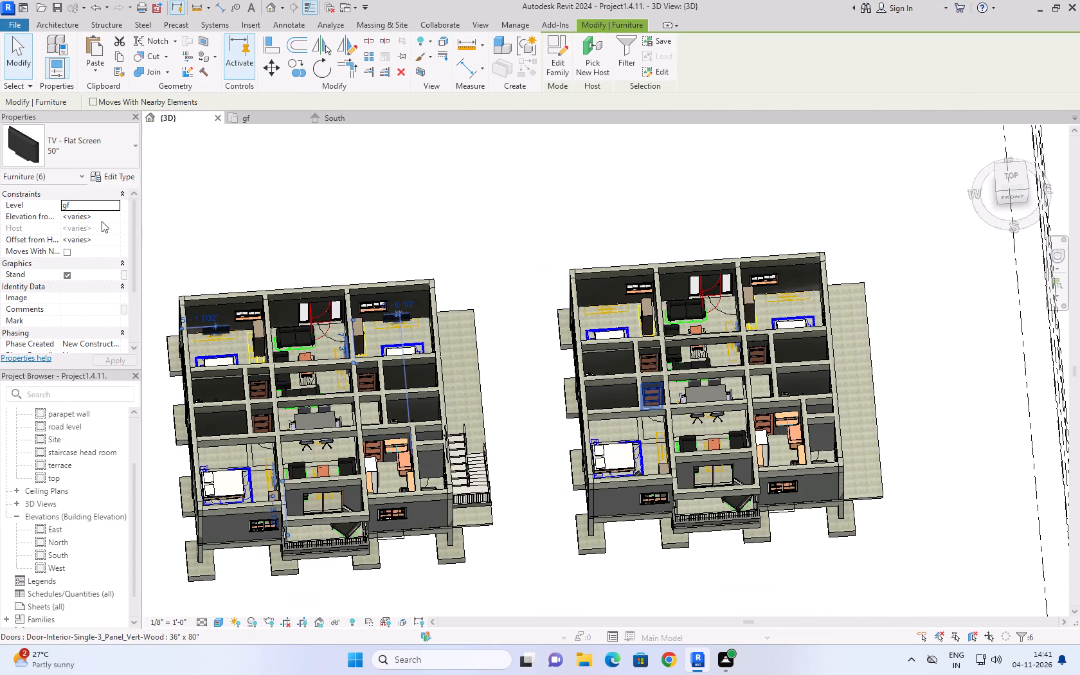
click(101, 217)
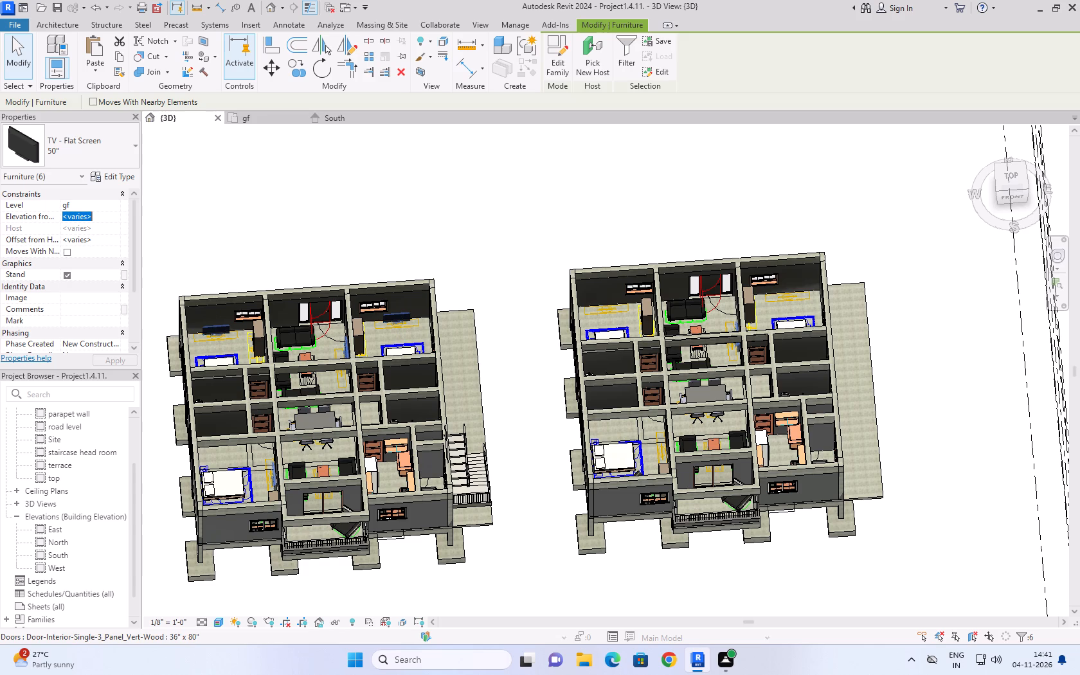
key(4)
key(apostrophe)
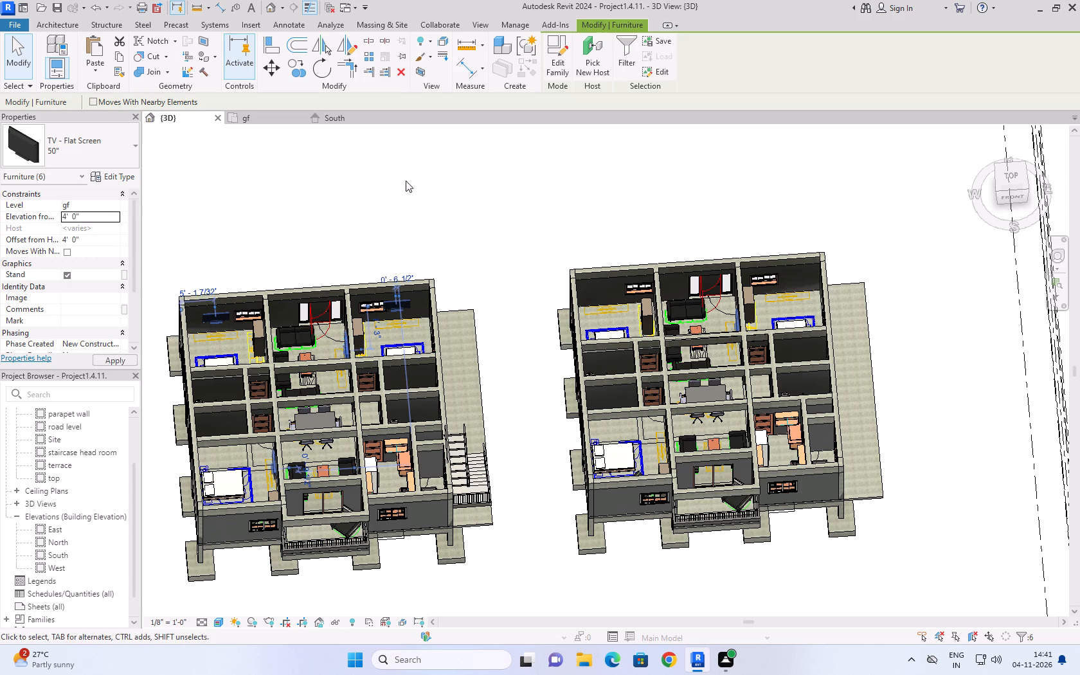
click(427, 174)
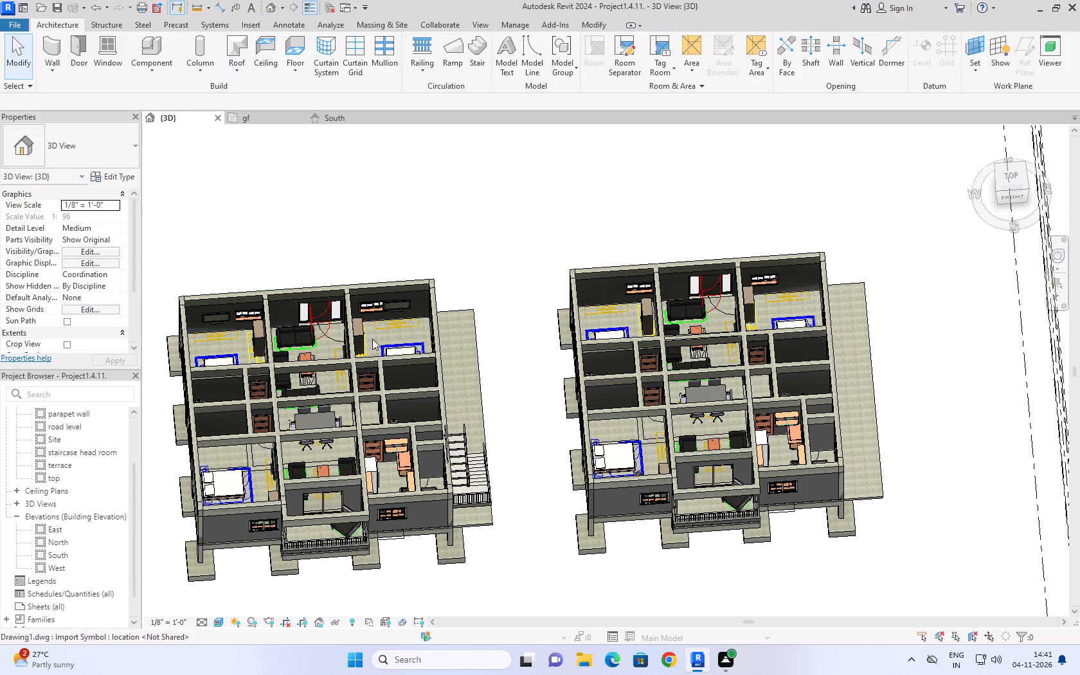
Nudge the north-wall sliding window of the western unit's 12'0"X10'3" bedroom westward, clear of the raised TV.
scroll(359, 338, up, 10)
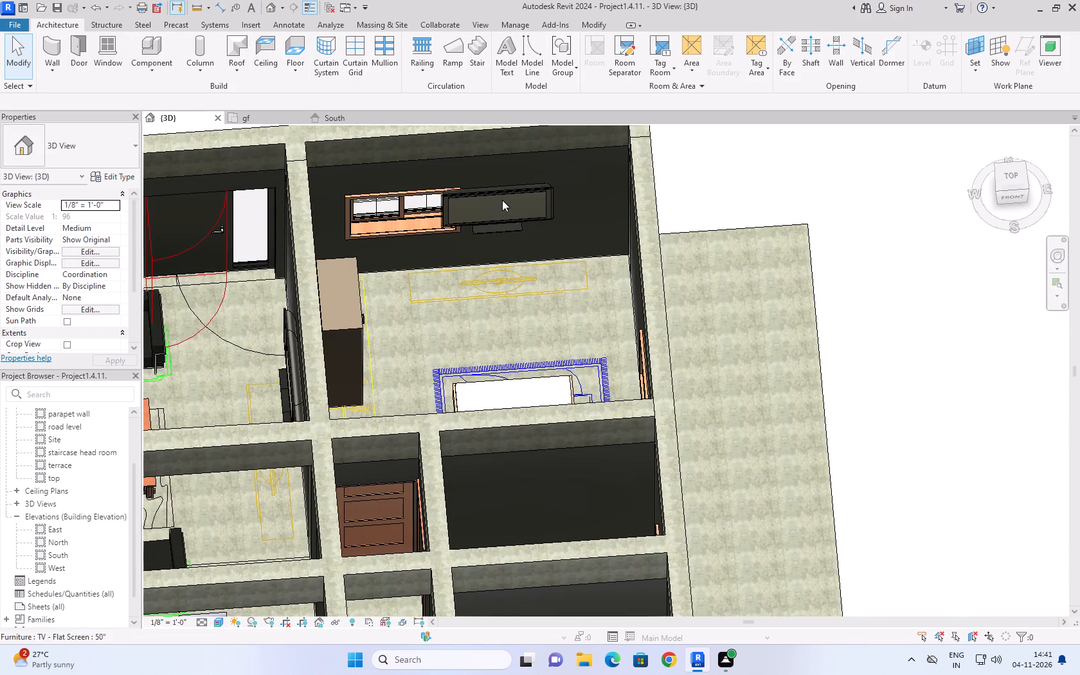
click(502, 194)
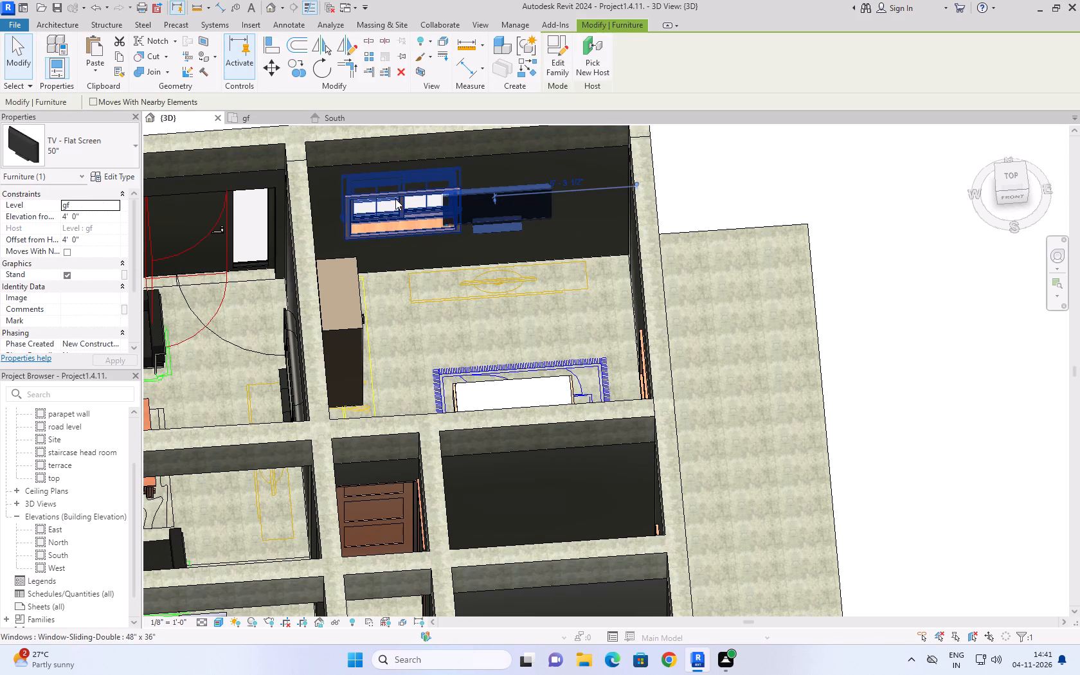
click(395, 199)
key(Left)
key(Left)
key(Left)
key(Left)
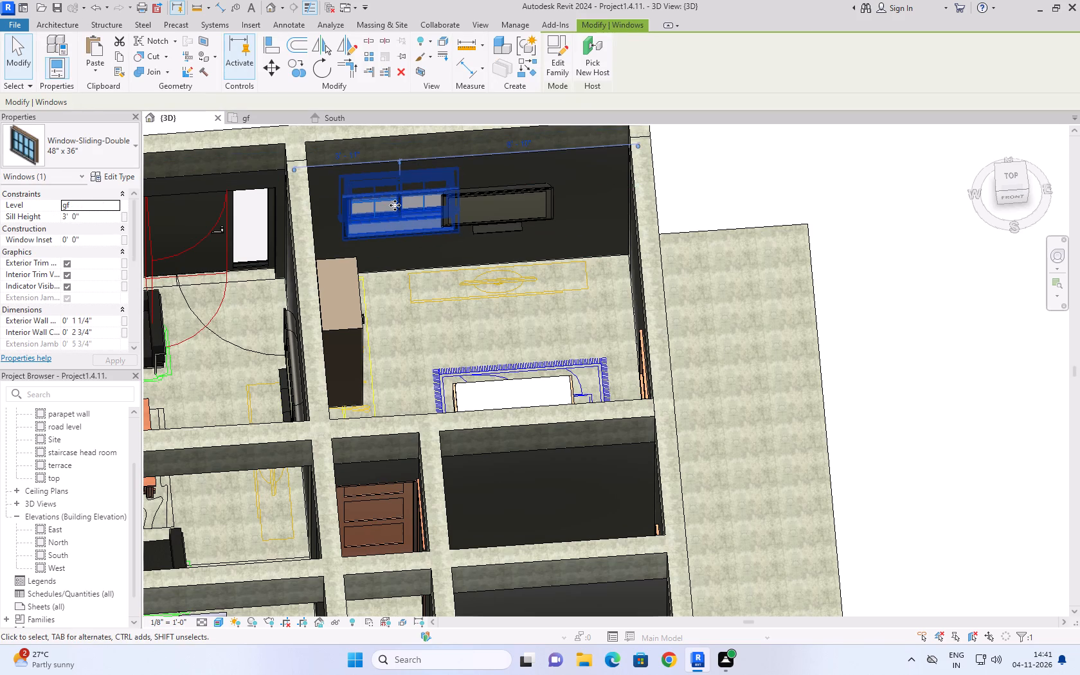
key(Left)
key(Left)
key(Left)
key(Left)
key(Left)
key(Left)
key(Left)
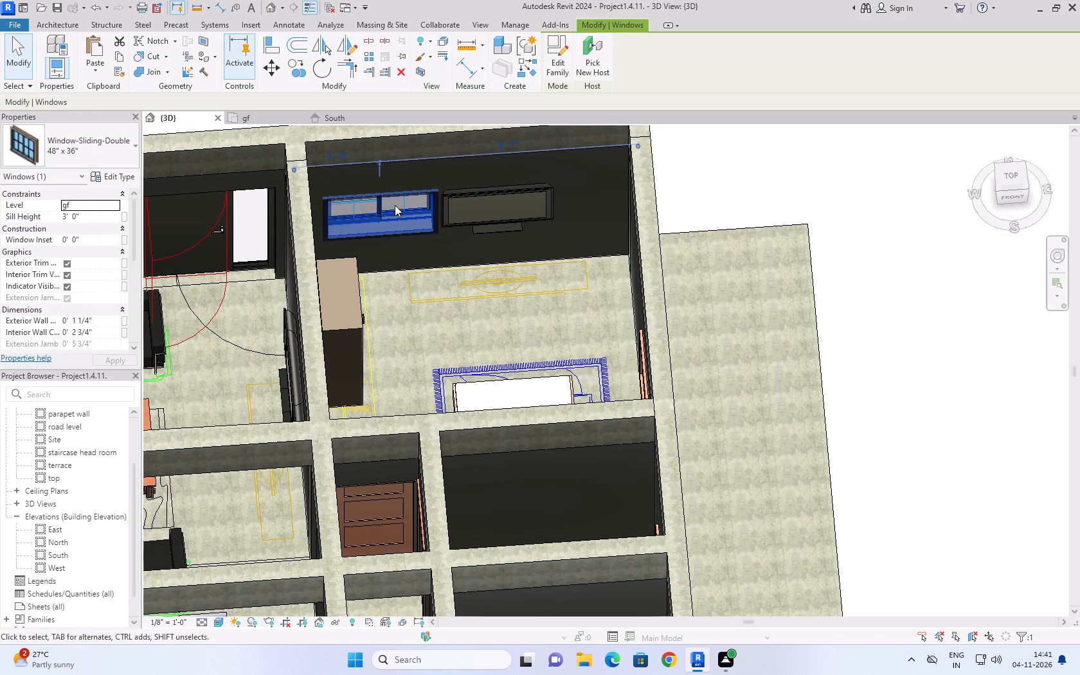
click(724, 168)
Nudge the matching north-wall window of the eastern unit's 12'0"X10'3" bedroom westward to about 2'-10" from the room's west wall.
scroll(757, 251, down, 5)
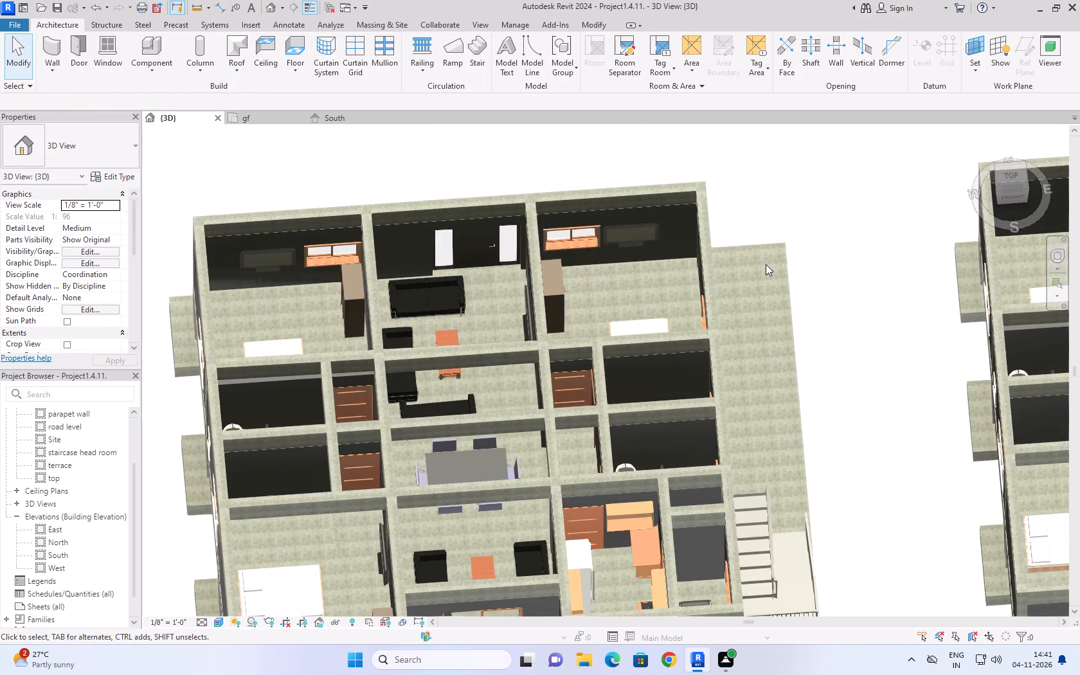
middle_drag(883, 224, 312, 292)
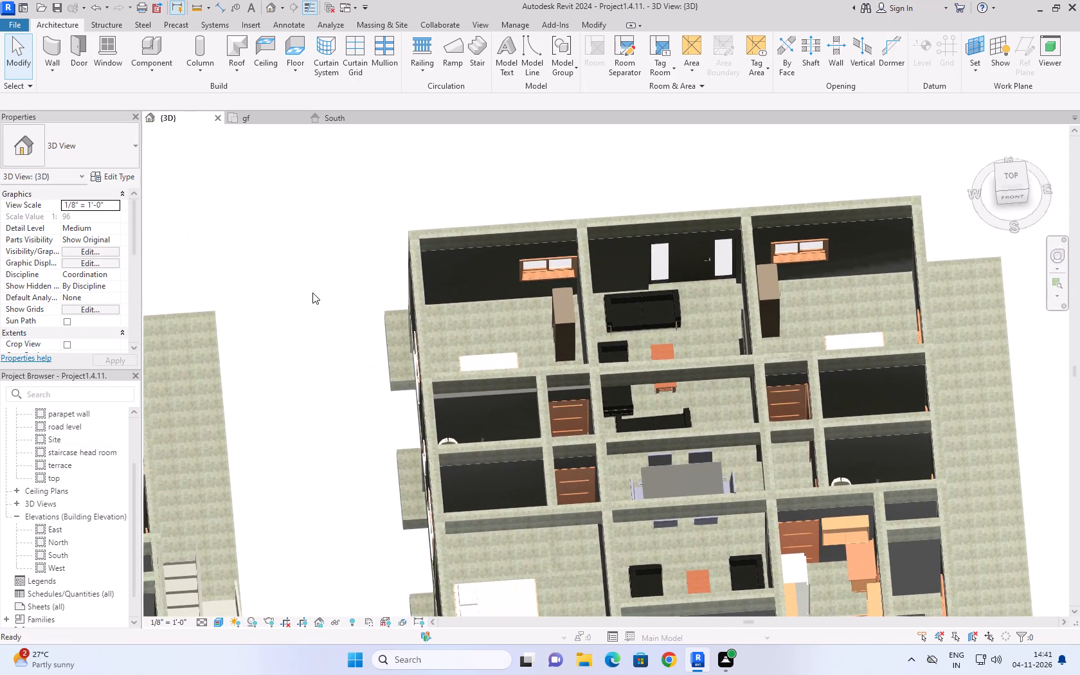
click(774, 244)
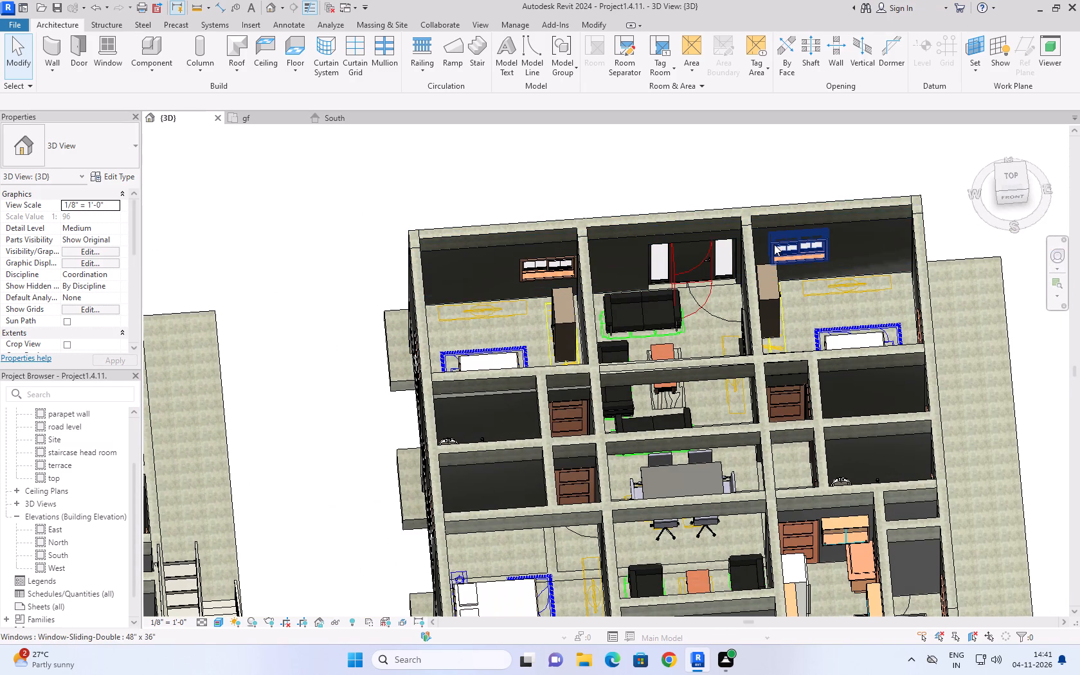
key(Left)
key(Left)
key(Left)
key(Left)
key(Left)
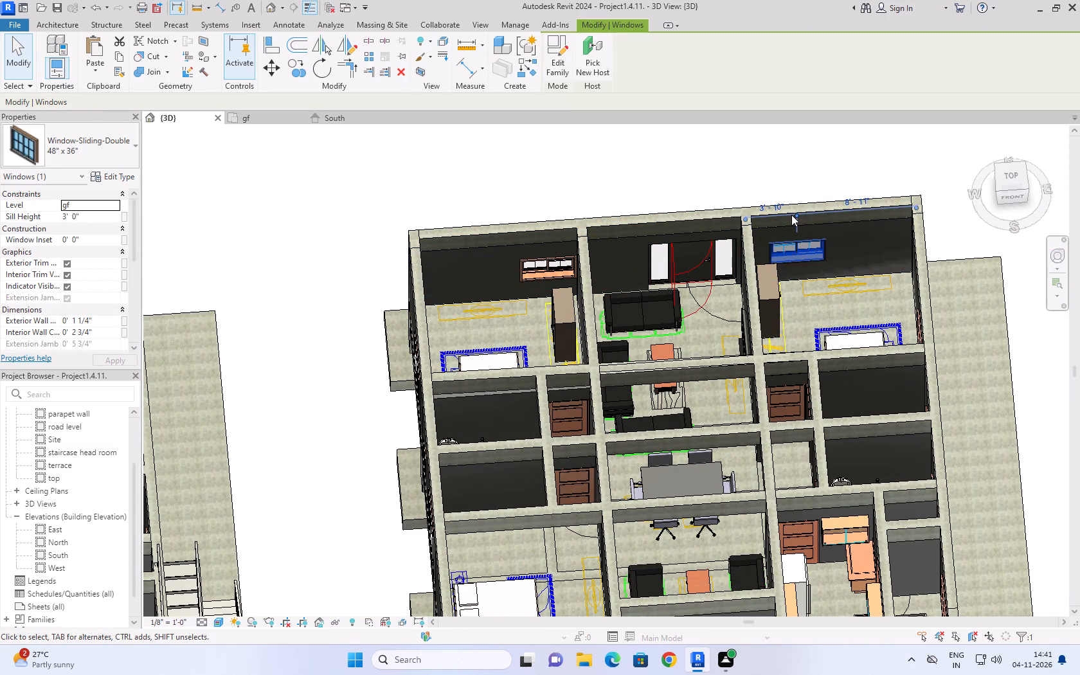
key(Left)
key(Left)
key(Right)
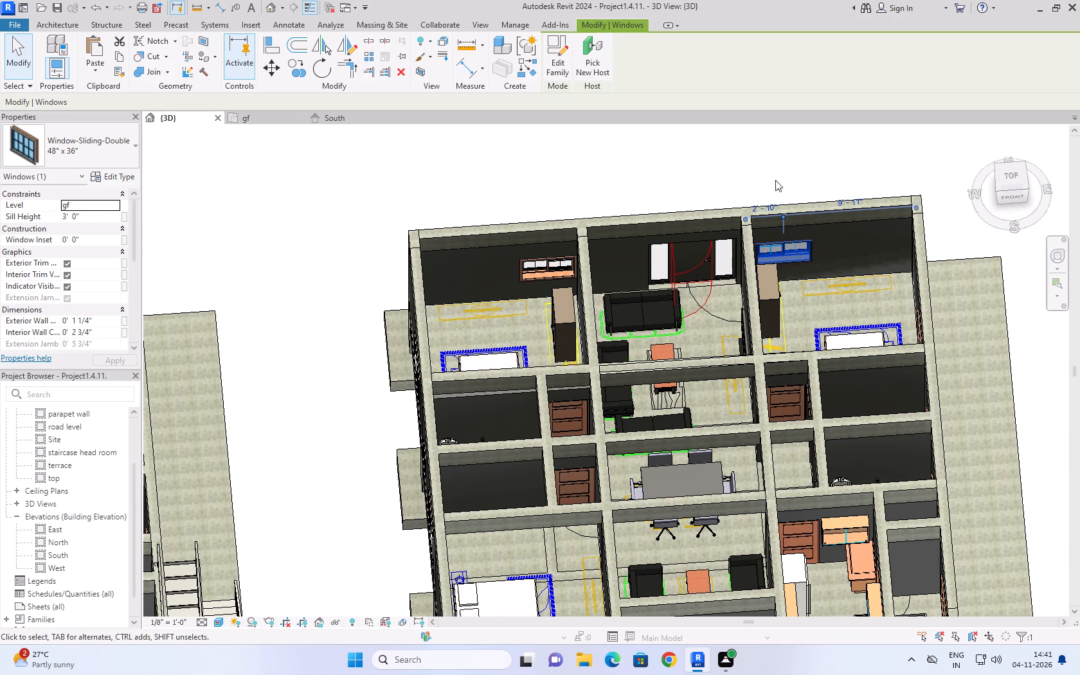
click(763, 141)
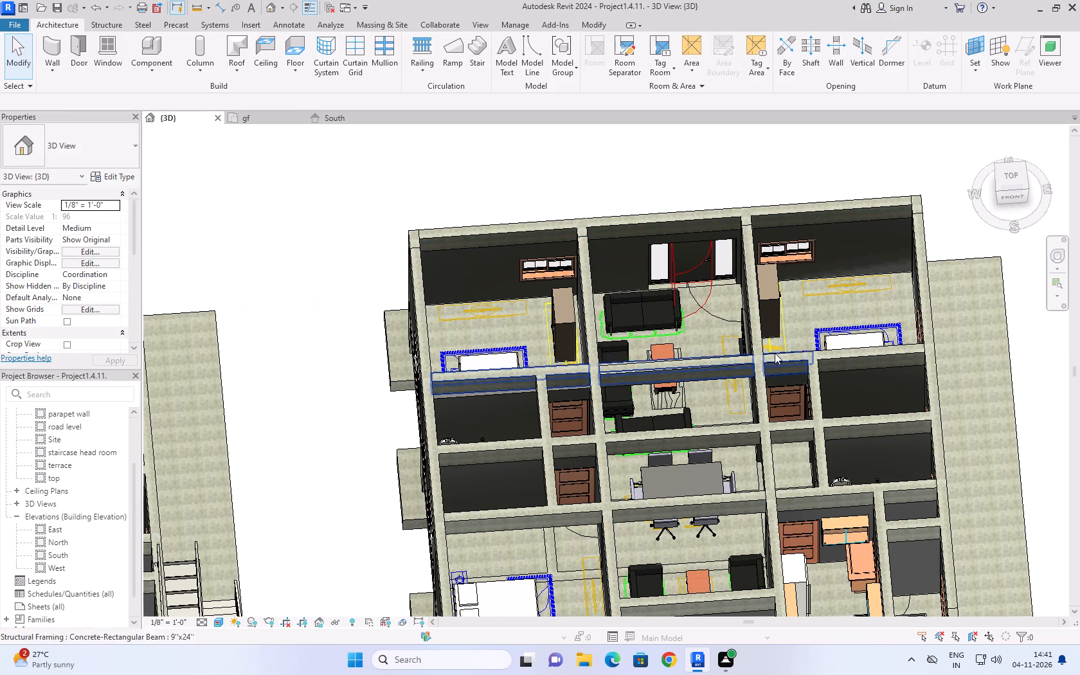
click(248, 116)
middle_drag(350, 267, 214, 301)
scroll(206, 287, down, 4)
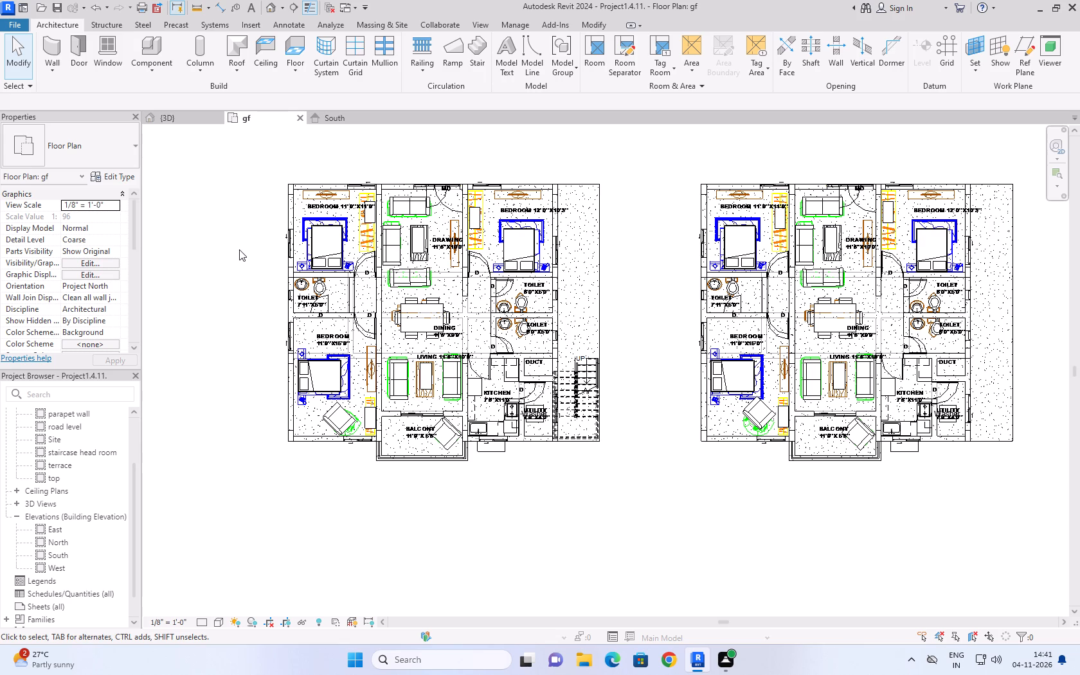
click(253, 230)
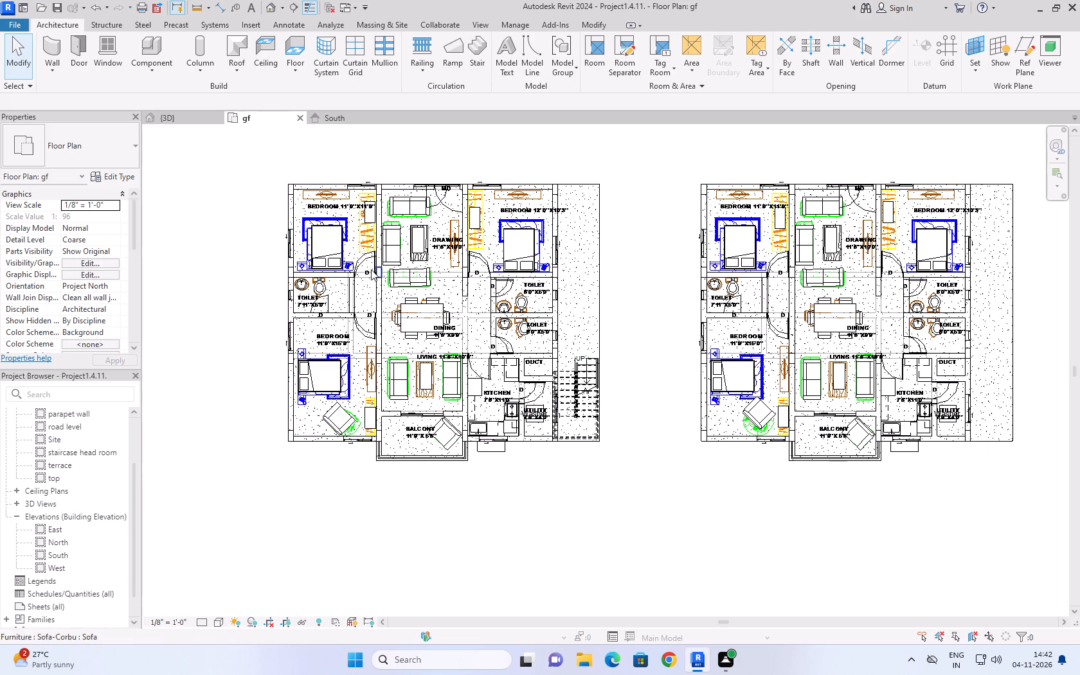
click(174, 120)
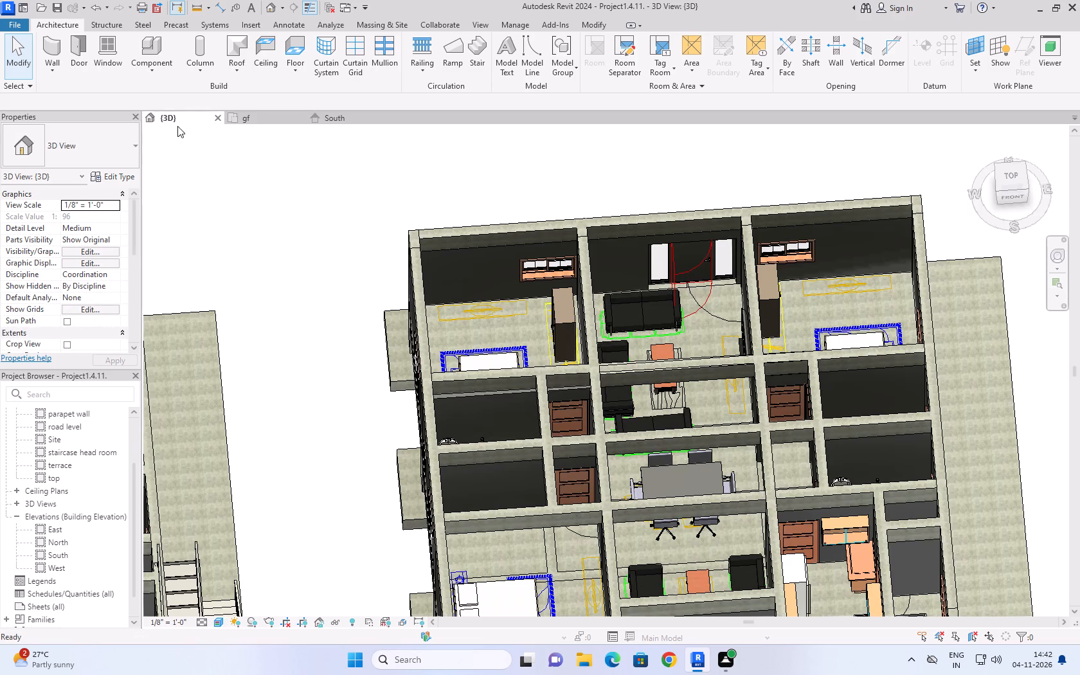
In the {3D} view, delete the duplicate overlapping 50" flat-screen TV on the east wall of the western unit's drawing room.
scroll(277, 228, down, 10)
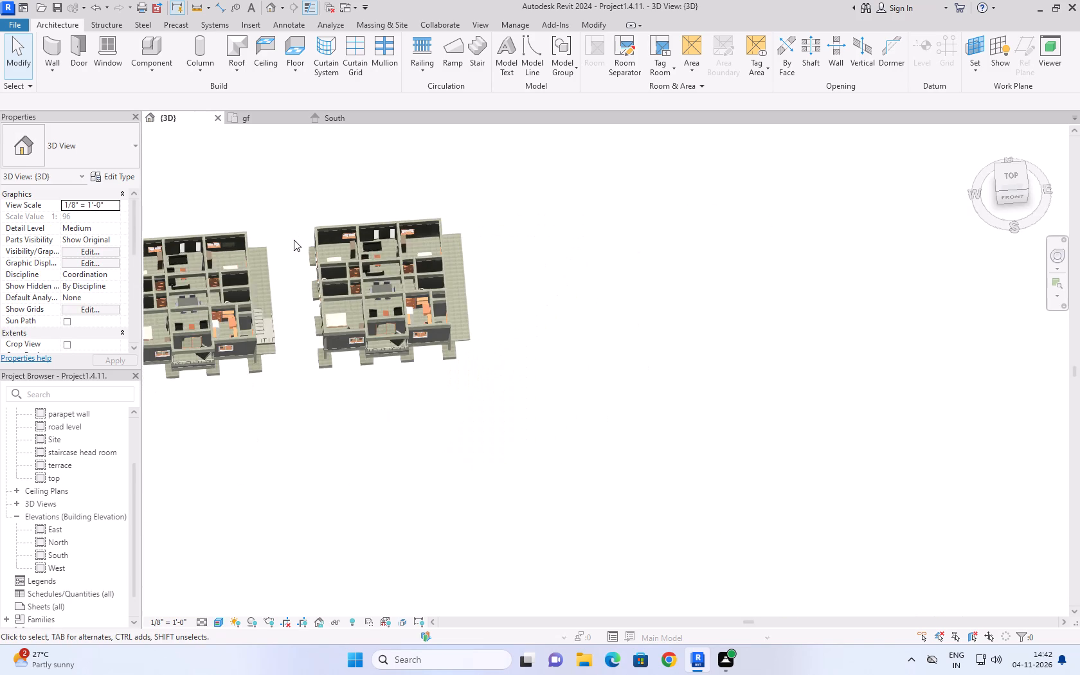
middle_drag(248, 382, 473, 472)
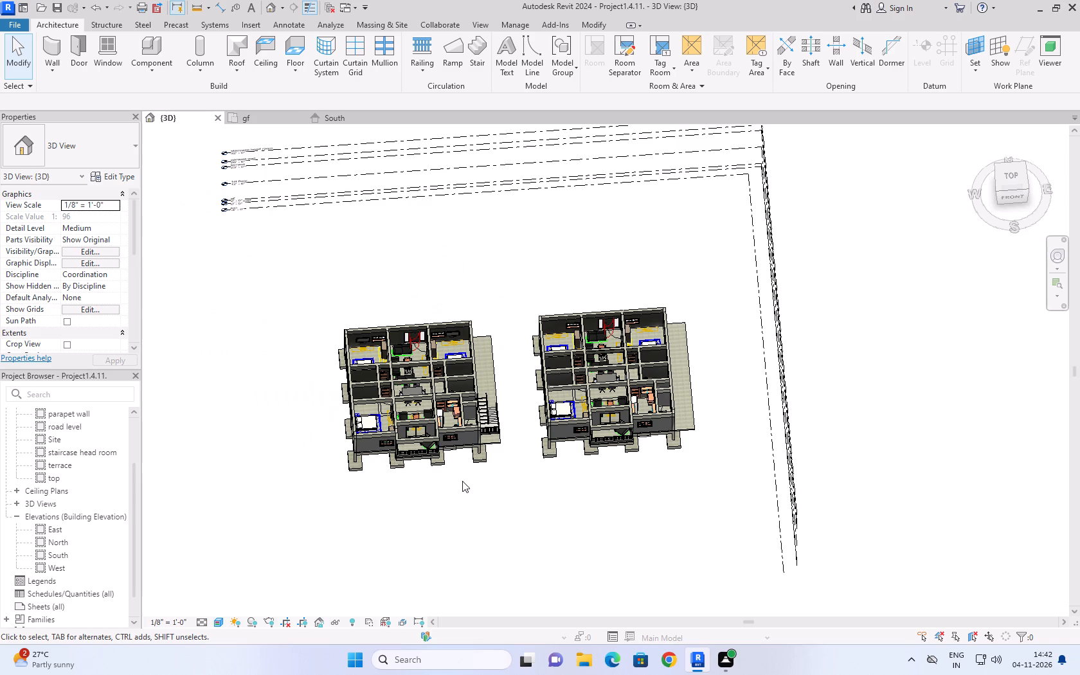
shift+scroll(455, 483, up, 1)
shift+middle_drag(455, 483, 557, 453)
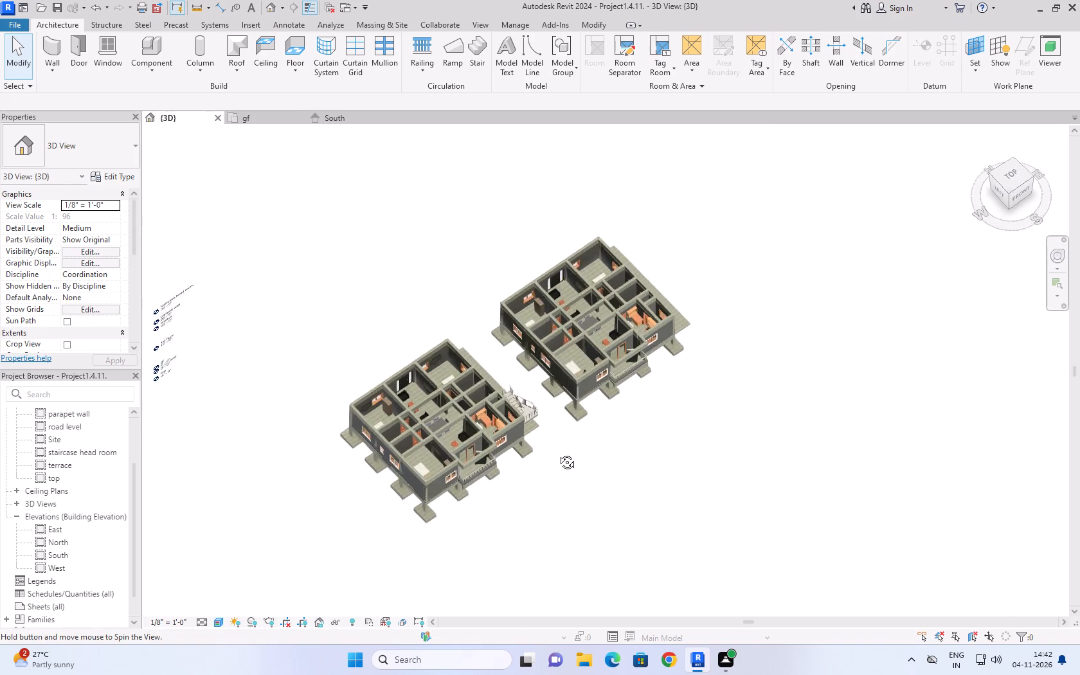
shift+middle_drag(557, 453, 638, 412)
scroll(435, 420, up, 6)
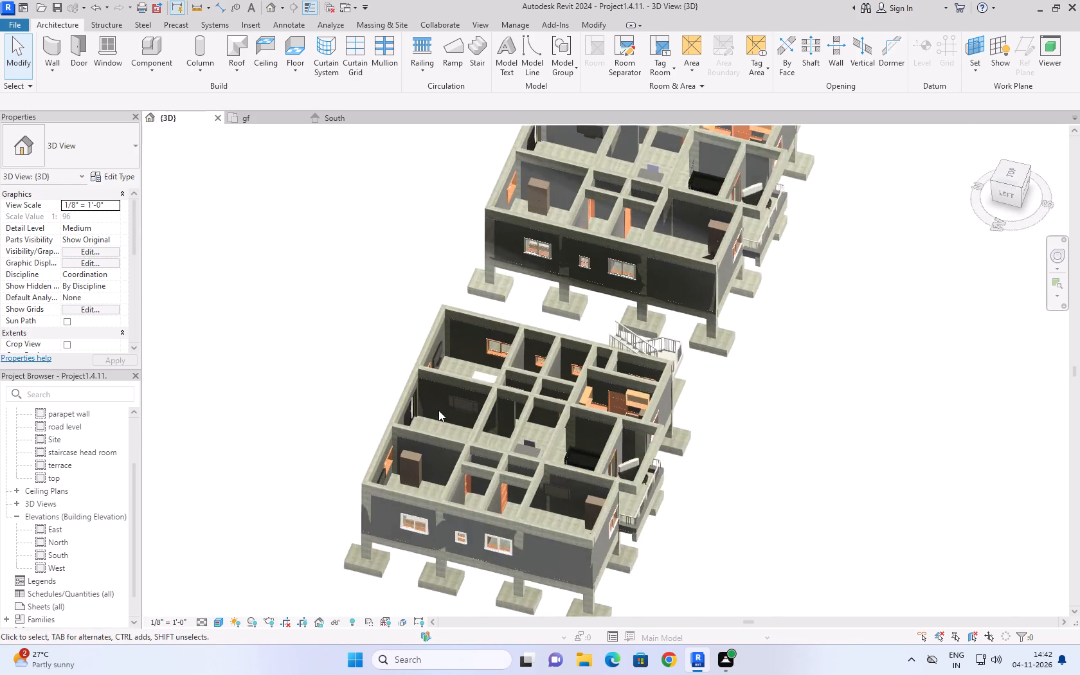
scroll(438, 410, up, 7)
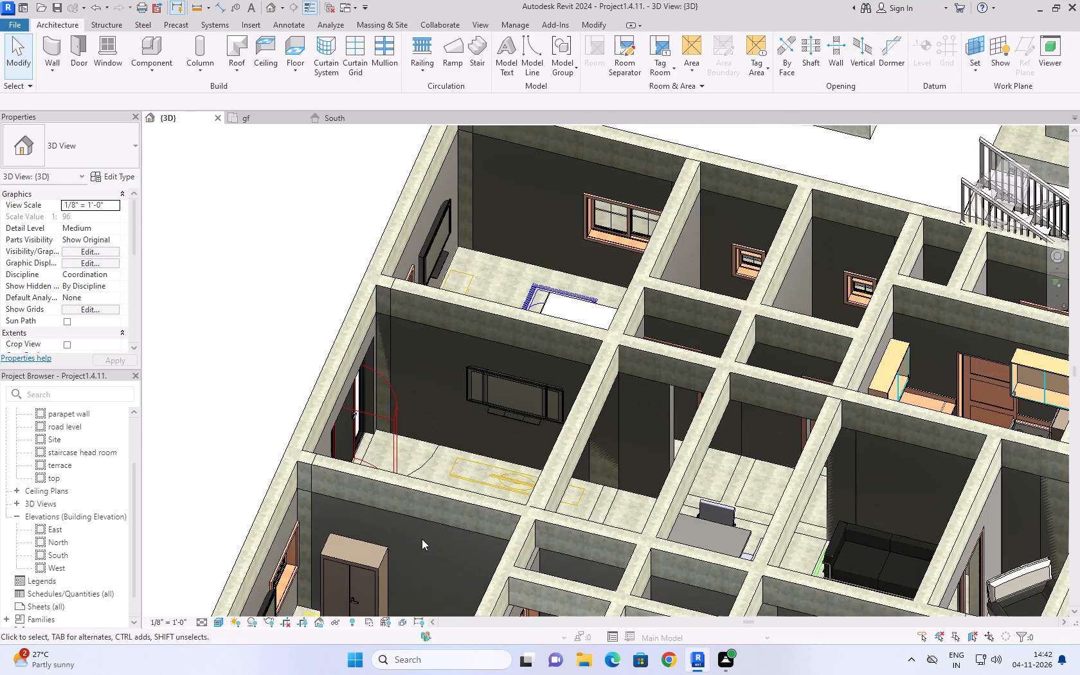
click(514, 382)
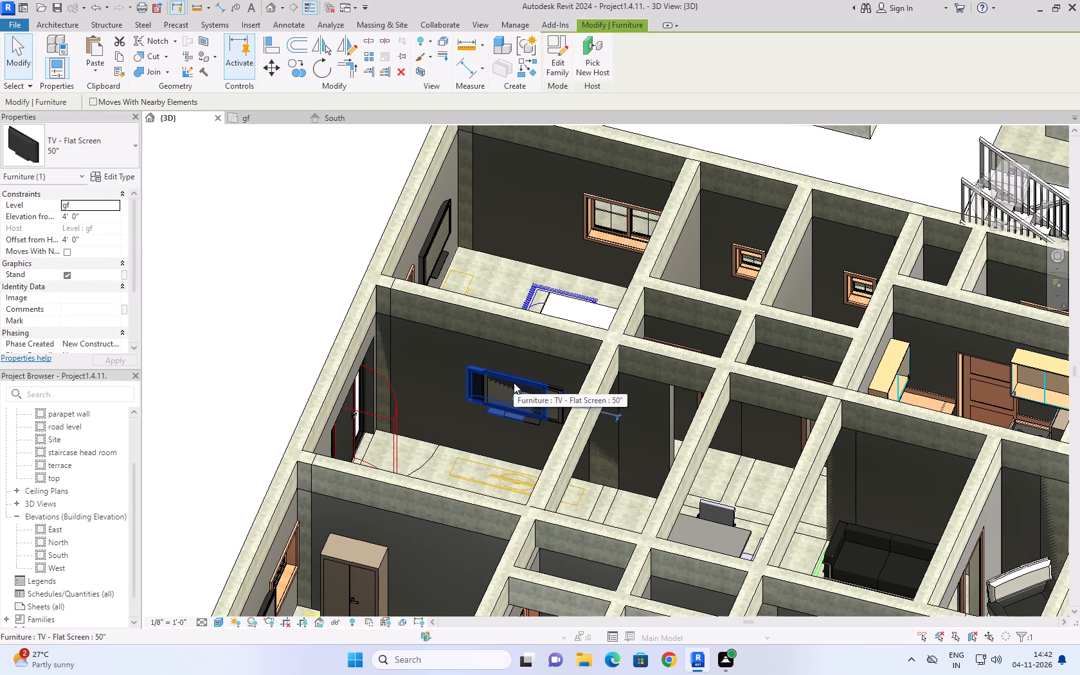
key(Delete)
click(214, 287)
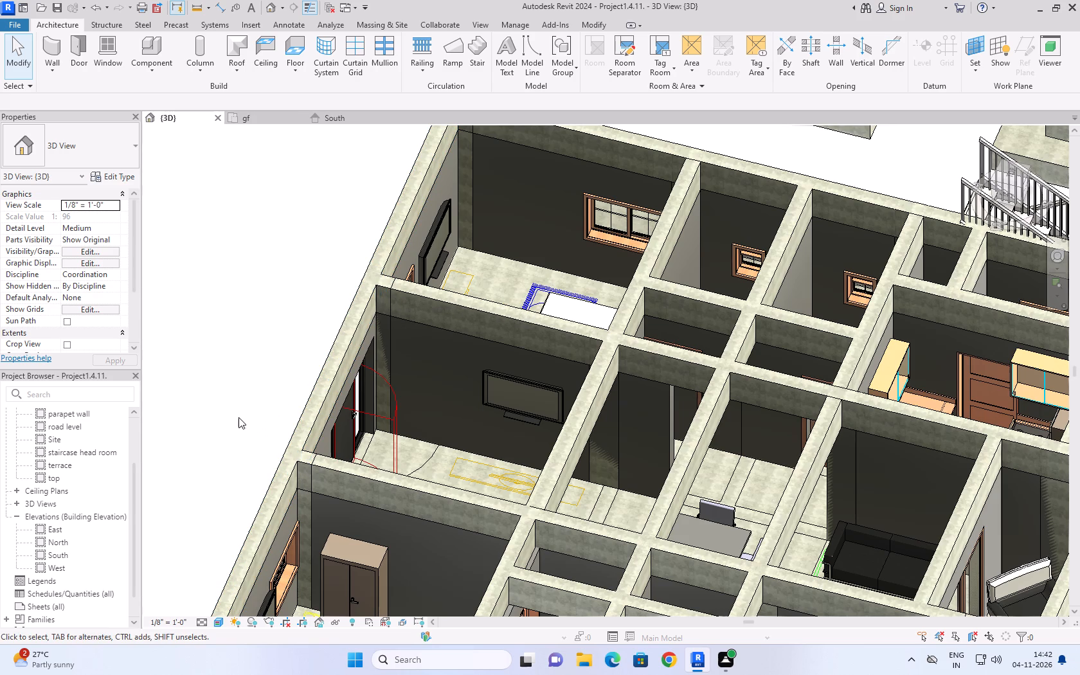
click(245, 217)
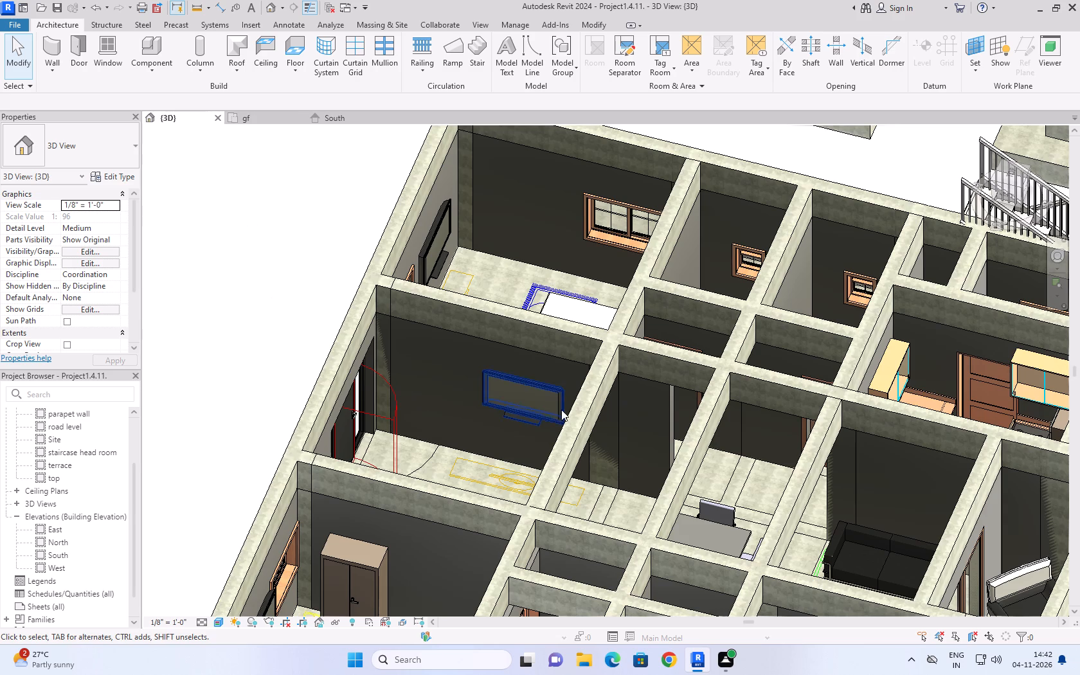
In the gf plan, create a similar 50" flat-screen TV at the north wall of the eastern unit's 11'9"X11'9" bedroom, facing the bed.
click(532, 386)
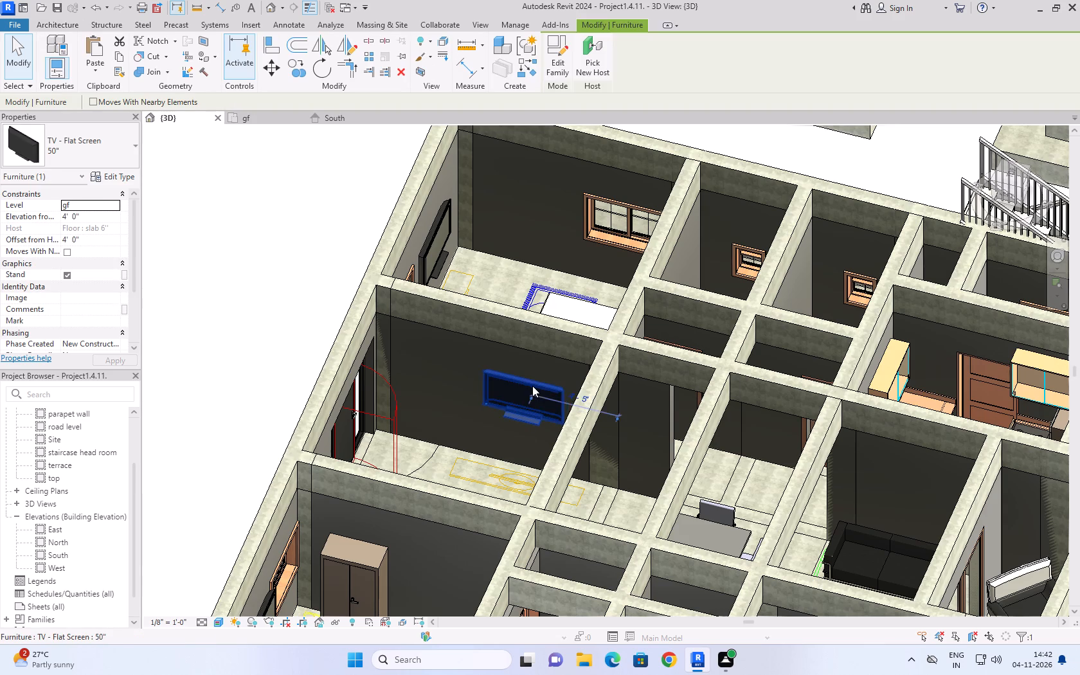
click(265, 116)
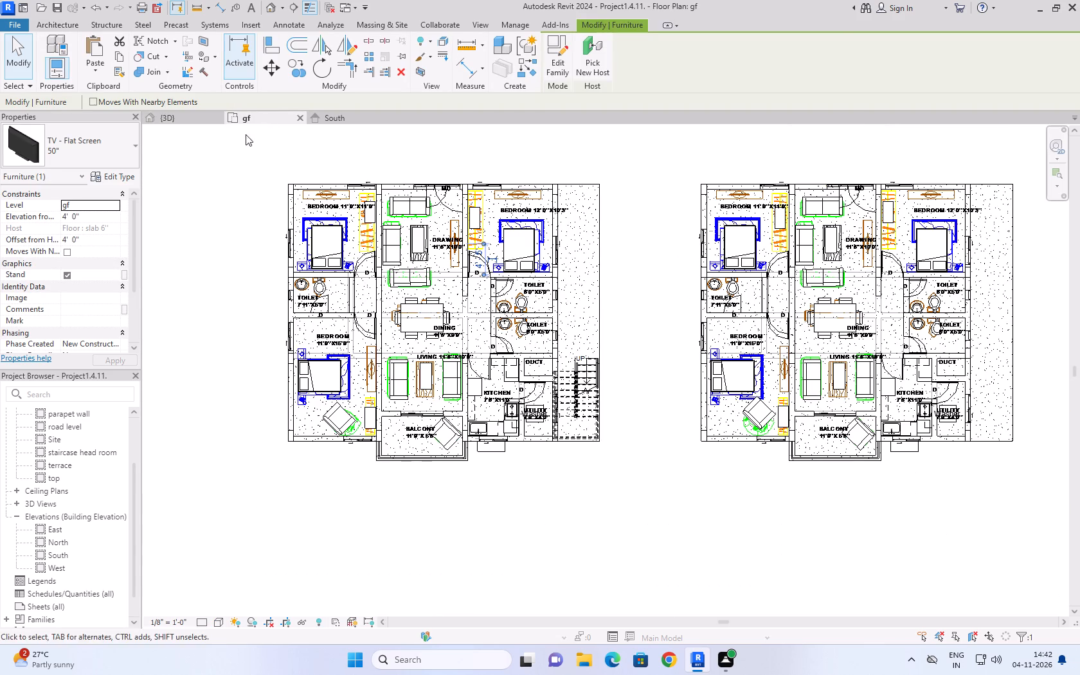
scroll(481, 203, up, 4)
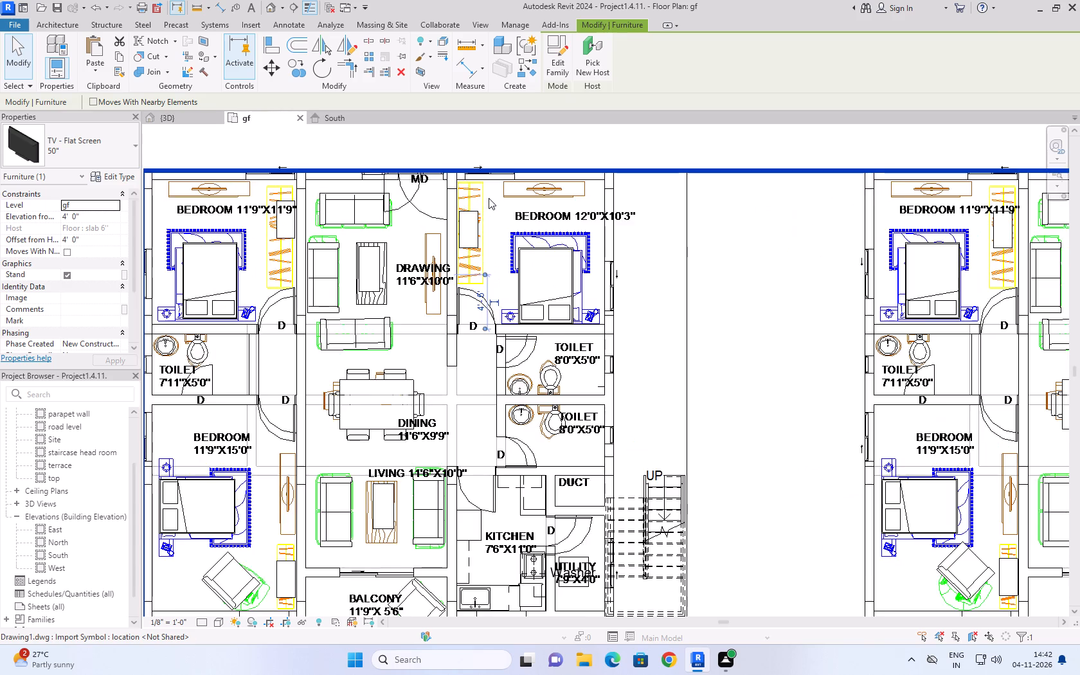
scroll(489, 198, up, 3)
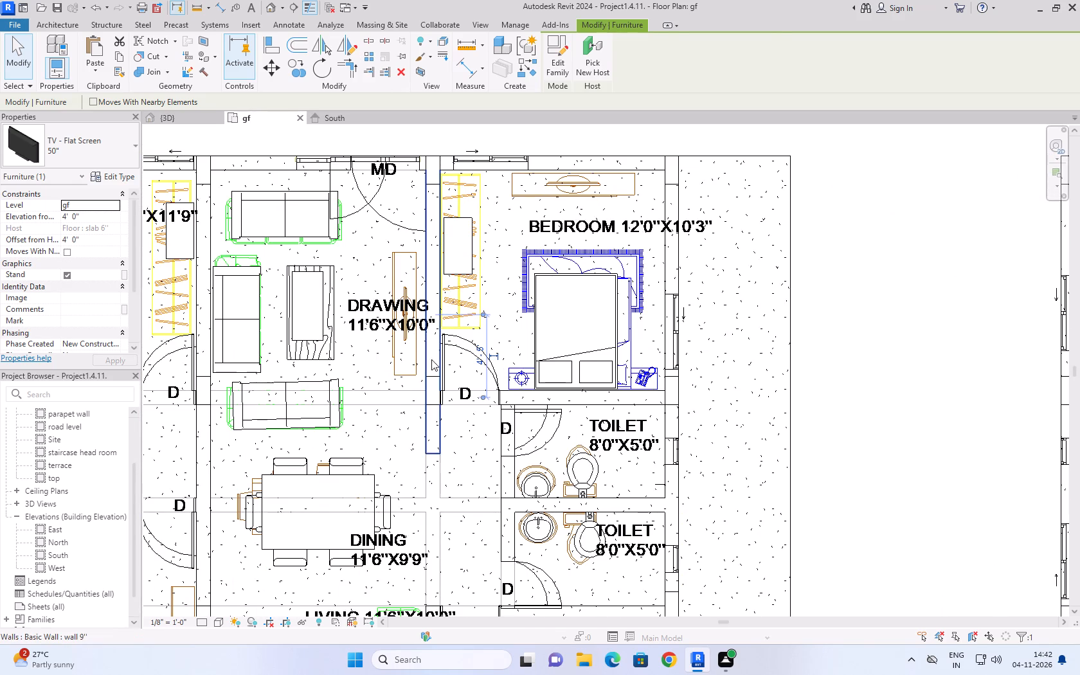
text(CS)
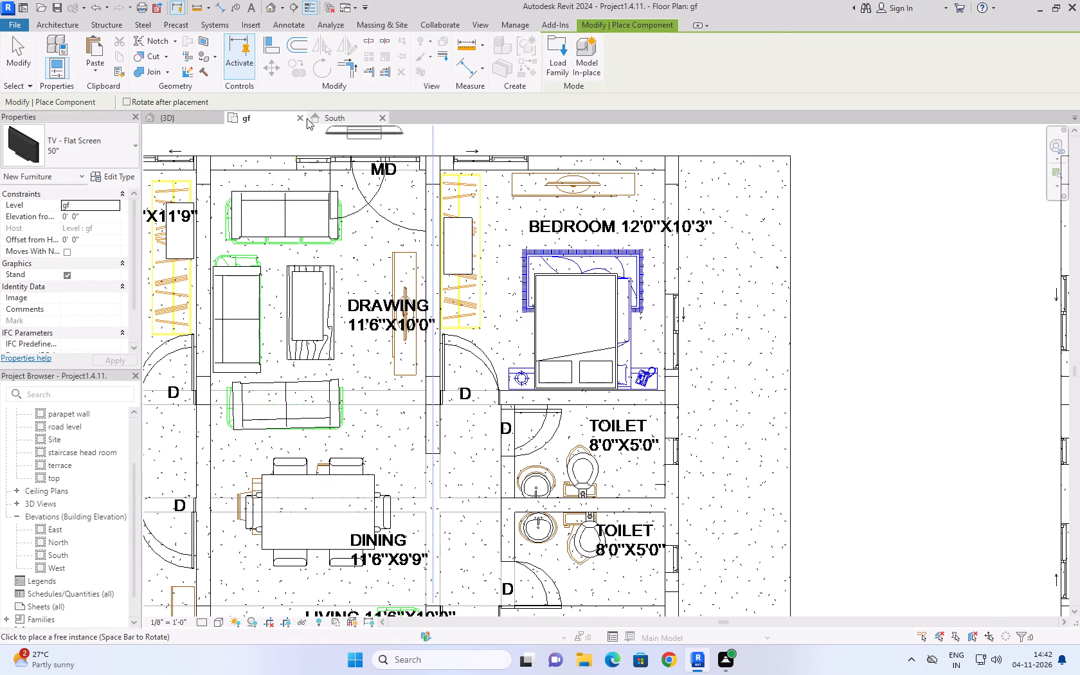
scroll(524, 276, down, 9)
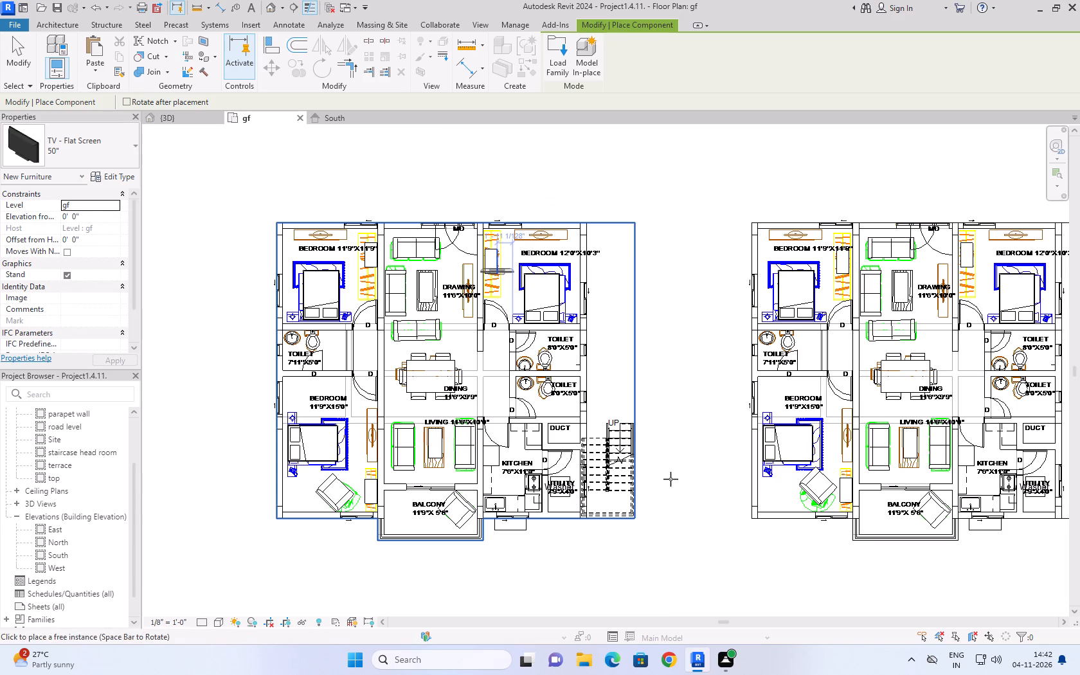
scroll(802, 322, up, 4)
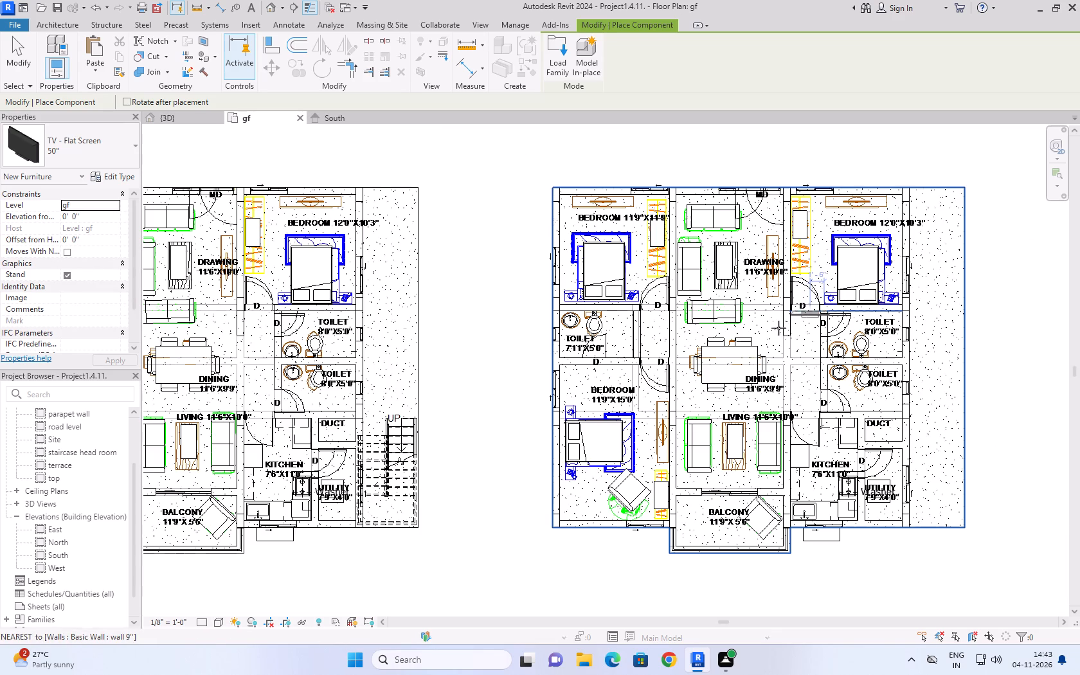
scroll(605, 200, up, 11)
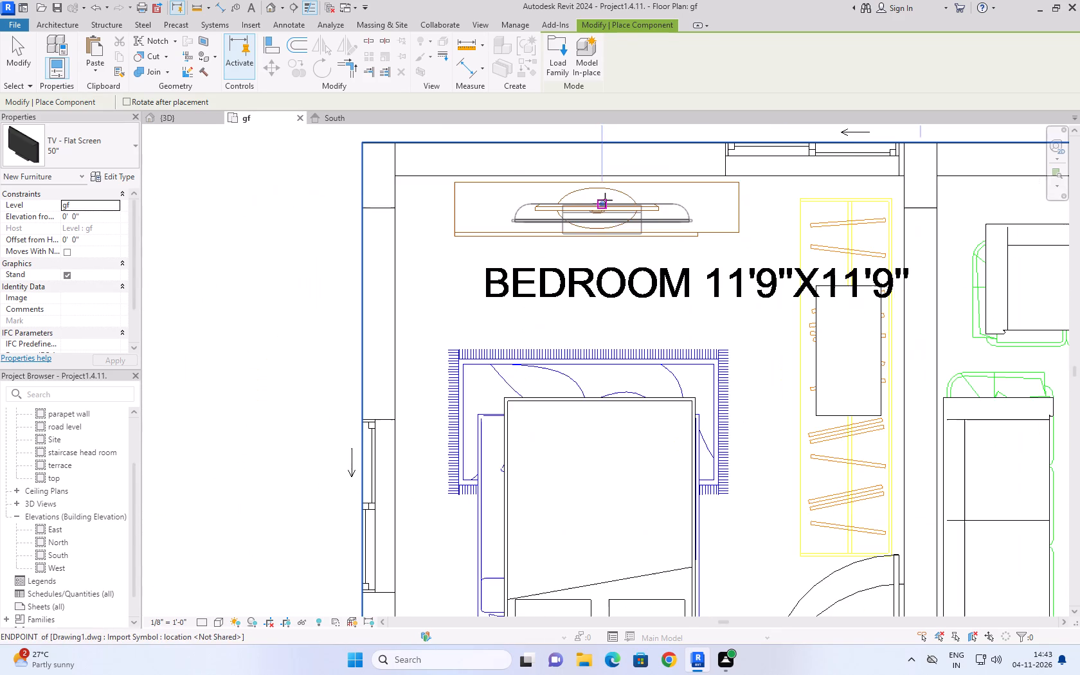
click(593, 183)
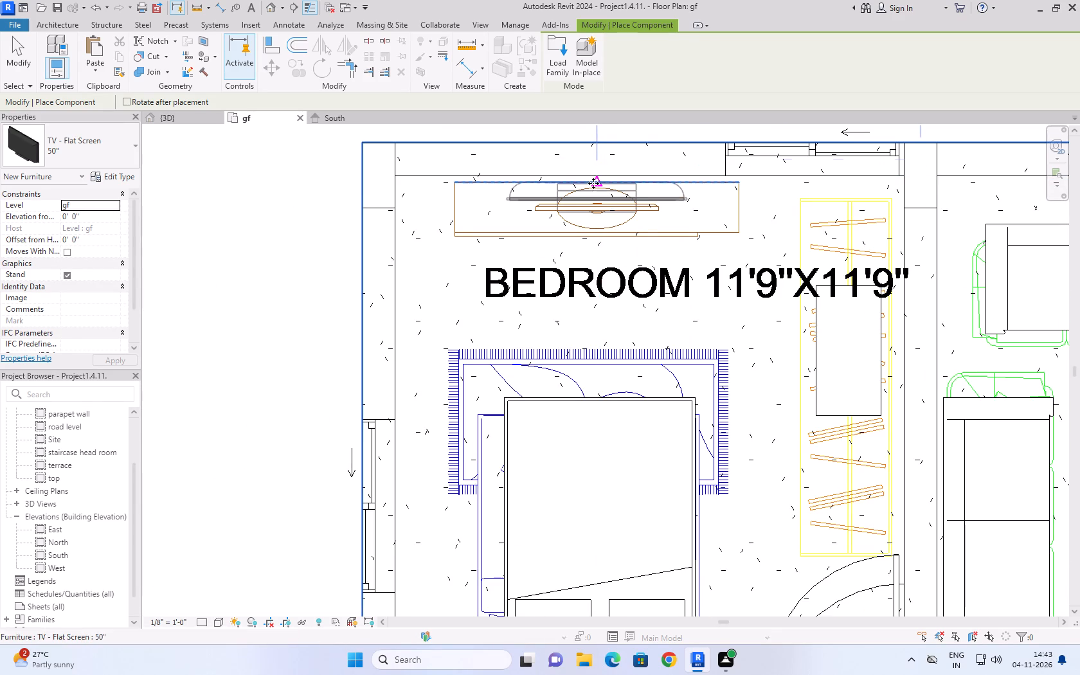
Place another 50" flat-screen TV at the north wall of the eastern unit's 12'0"X10'3" bedroom, facing the bed.
scroll(437, 330, down, 8)
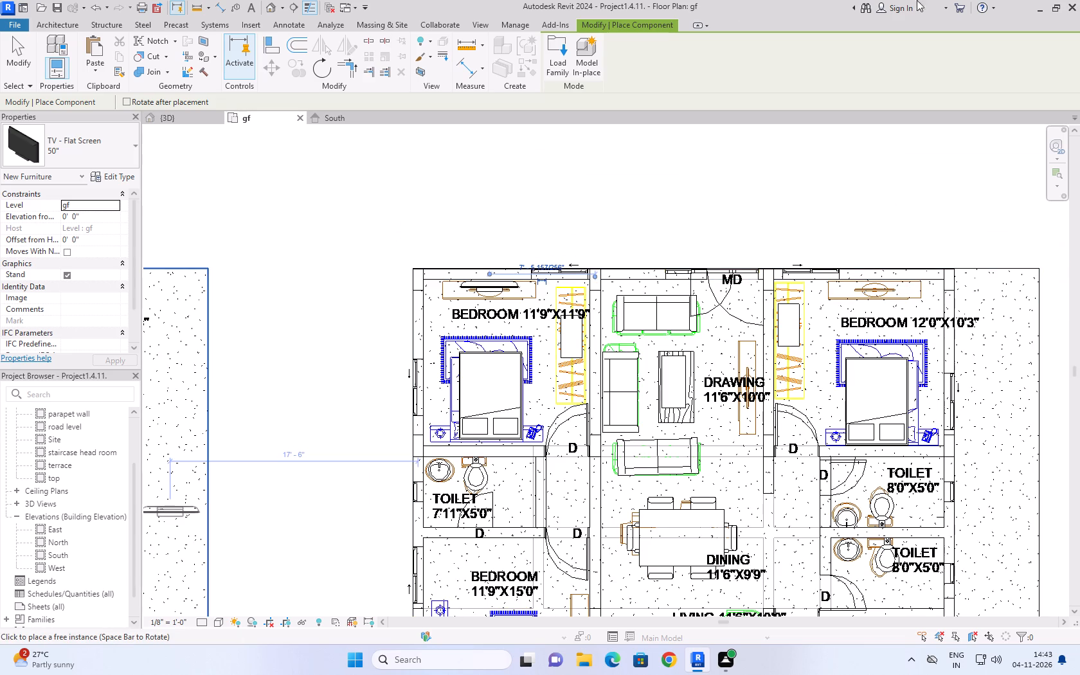
scroll(872, 298, up, 6)
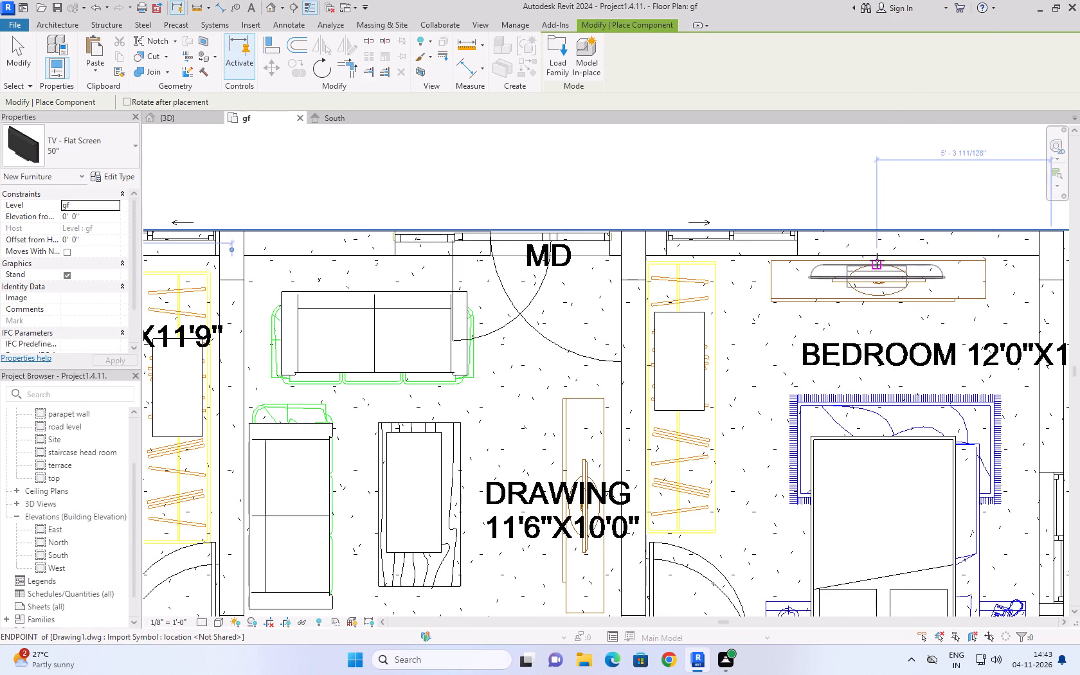
scroll(874, 263, up, 5)
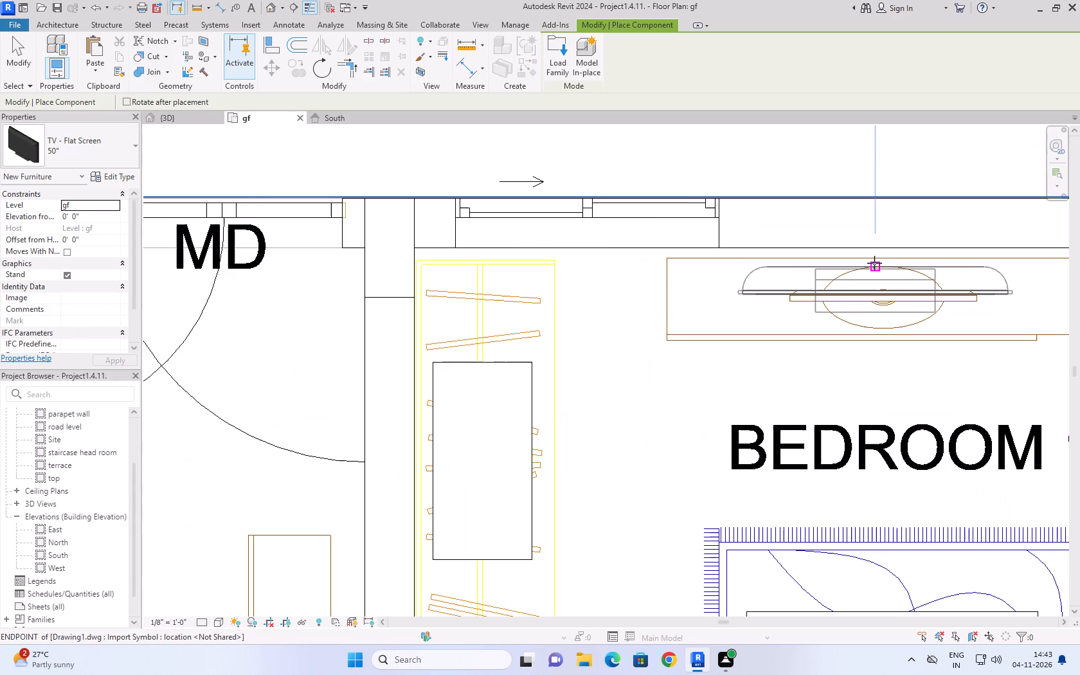
click(870, 260)
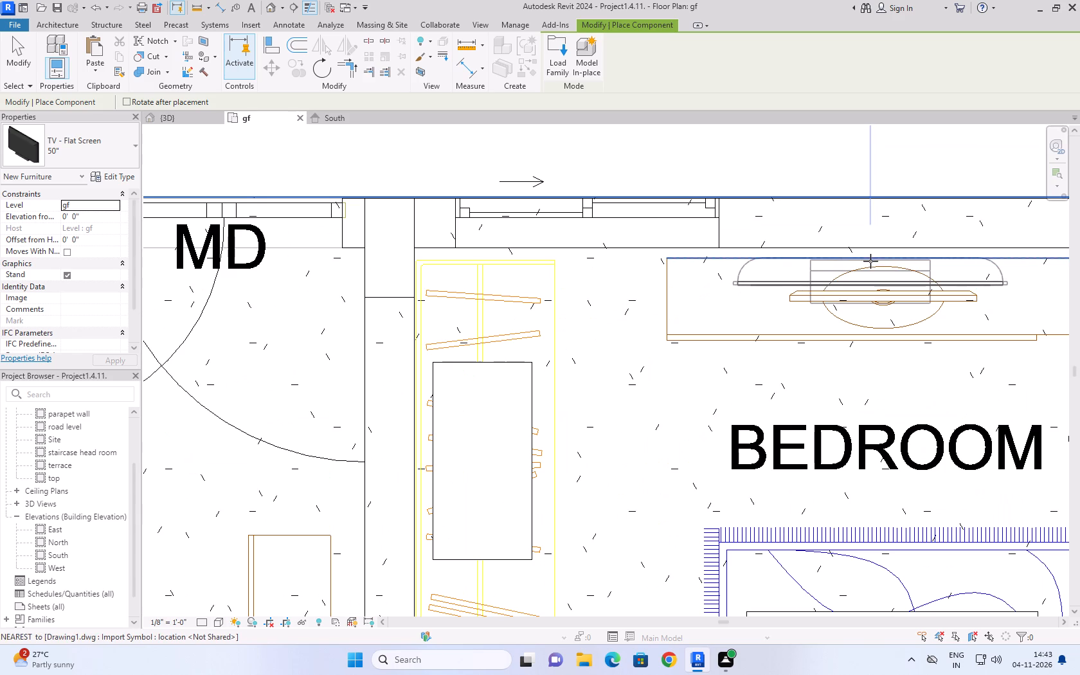
Place a 50" flat-screen TV at the east wall of the eastern unit's 11'9"X15'0" bedroom, rotated to face the bed.
scroll(883, 148, down, 12)
scroll(887, 406, down, 3)
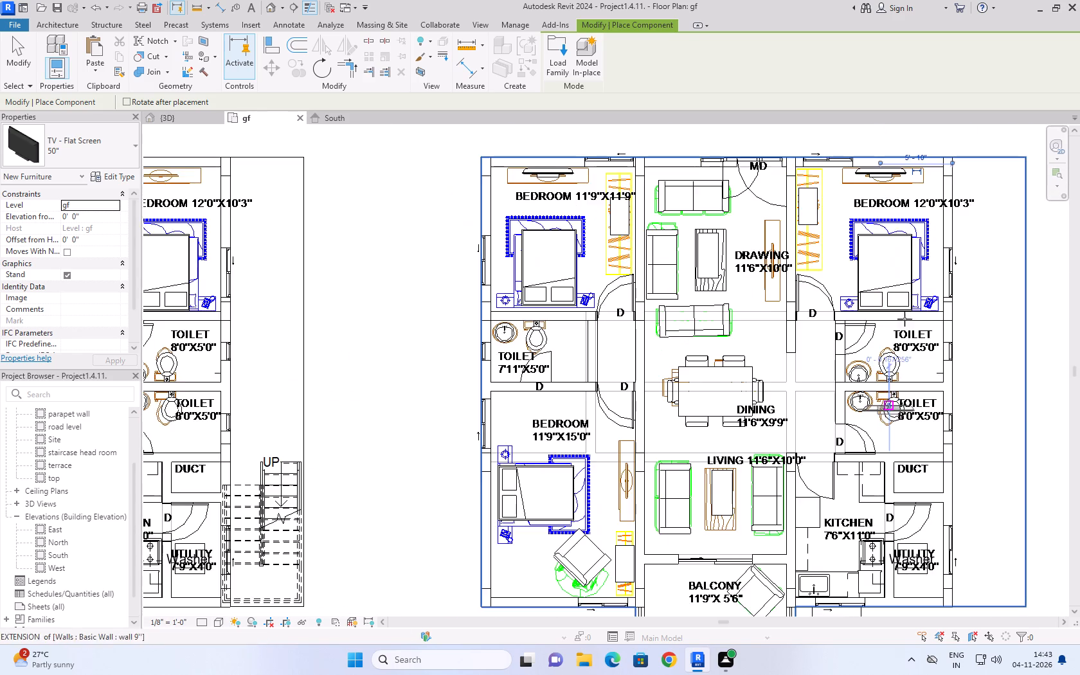
scroll(915, 330, down, 4)
scroll(823, 451, up, 9)
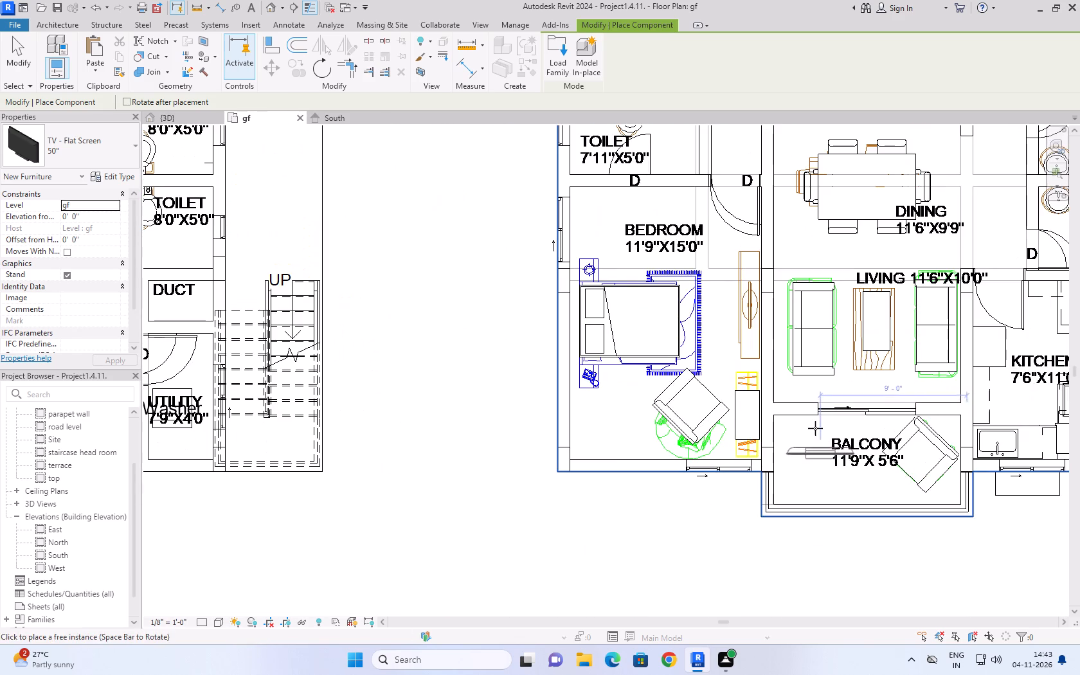
key(space)
key(space)
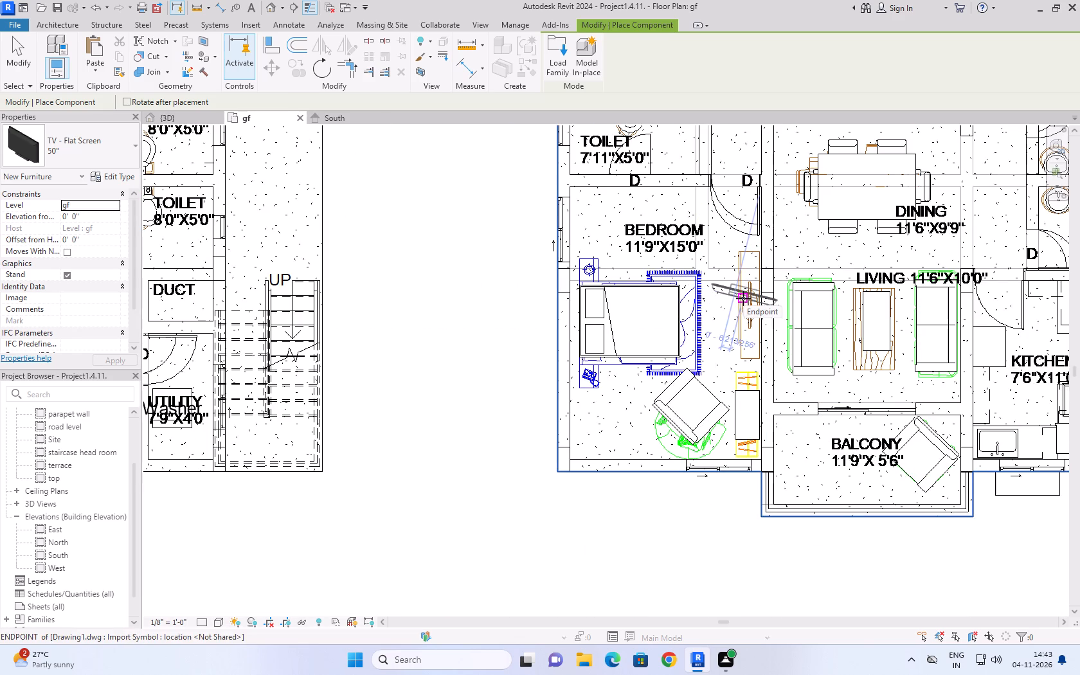
scroll(760, 303, up, 11)
middle_click(760, 303)
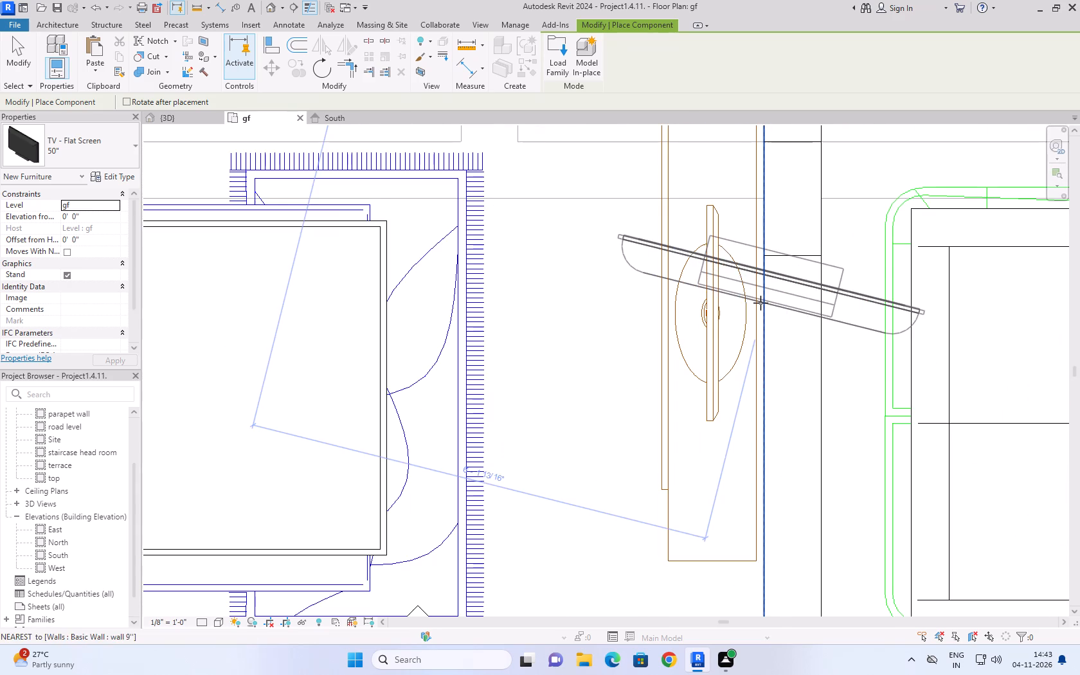
key(space)
key(space)
key(space)
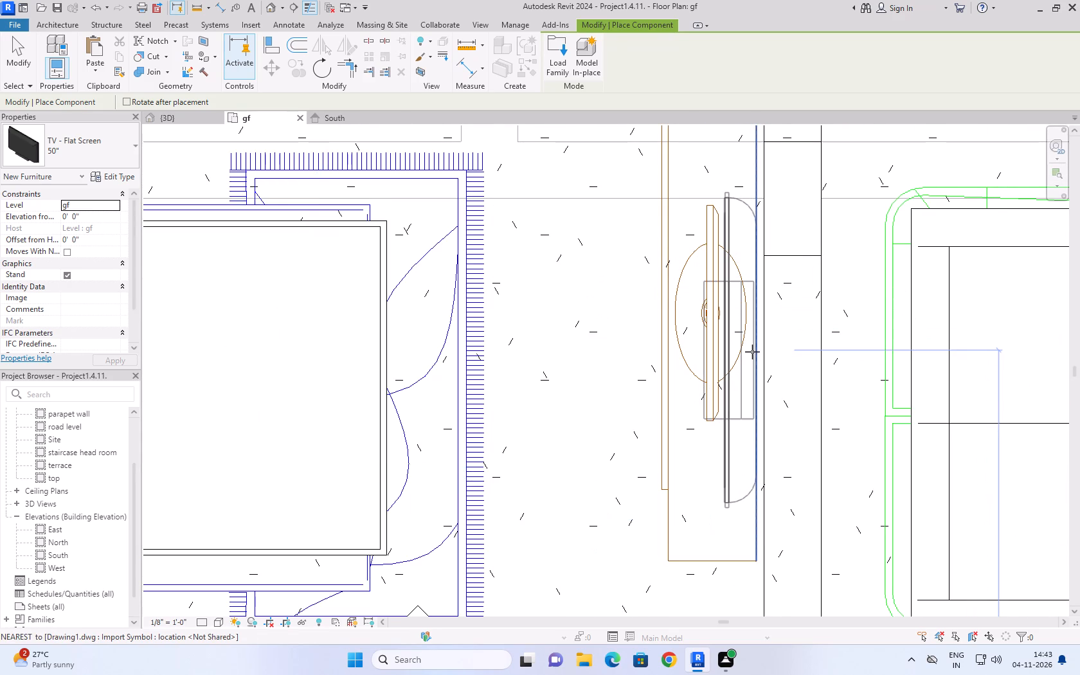
click(753, 353)
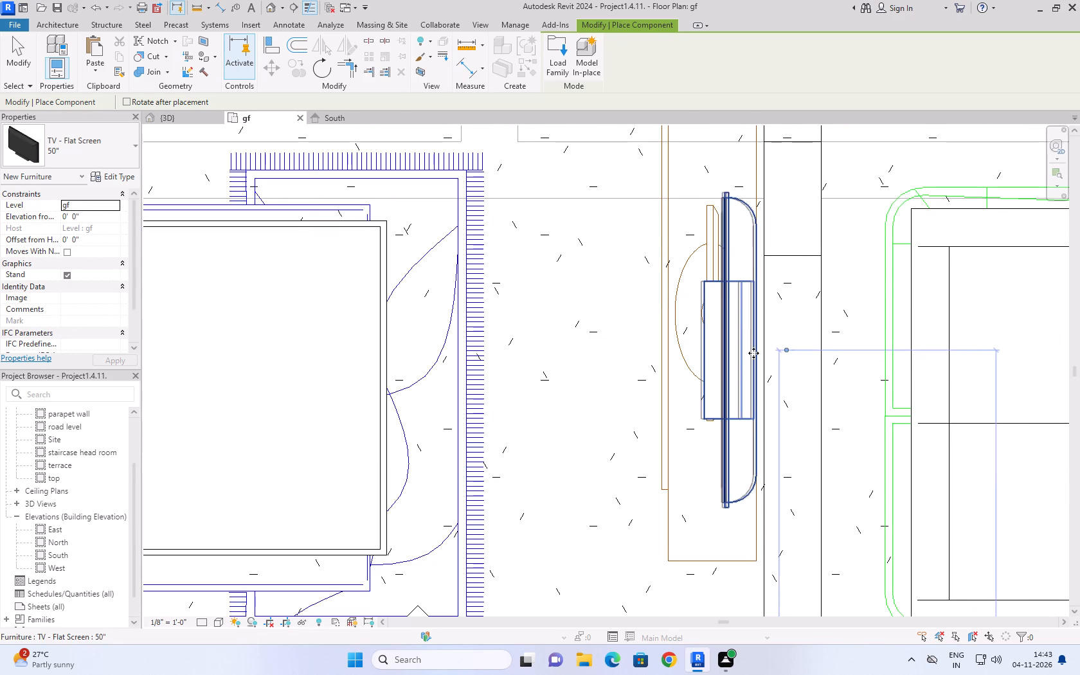
Review the TV placements across the eastern unit's gf plan and end component placement.
scroll(776, 319, down, 11)
scroll(906, 259, down, 2)
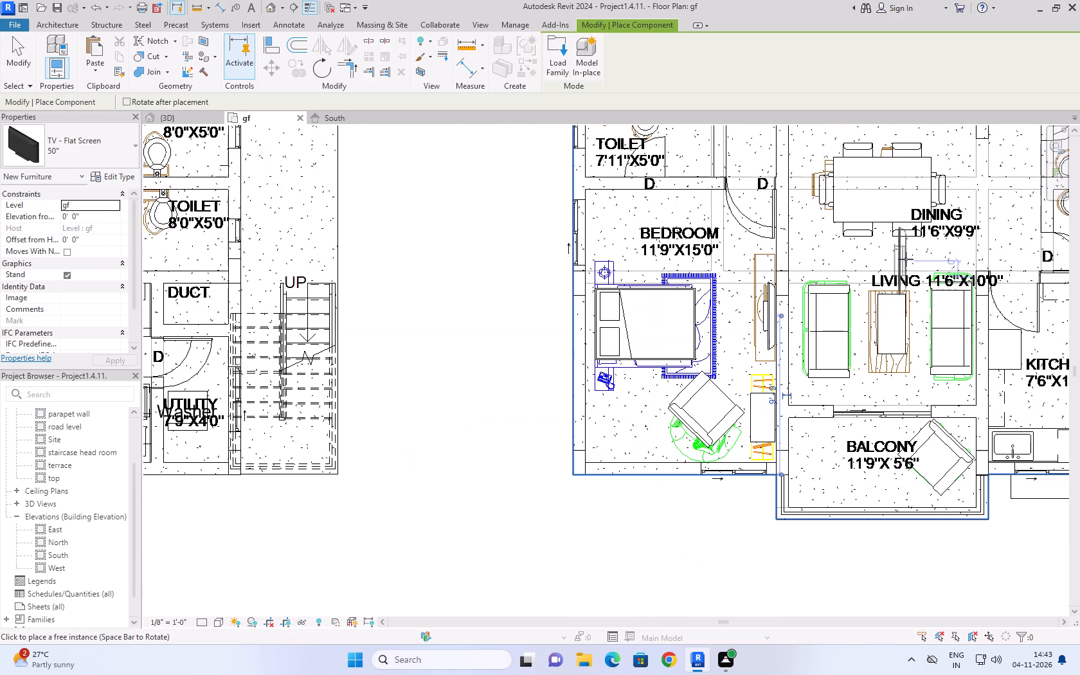
scroll(906, 259, down, 4)
middle_drag(1036, 230, 768, 384)
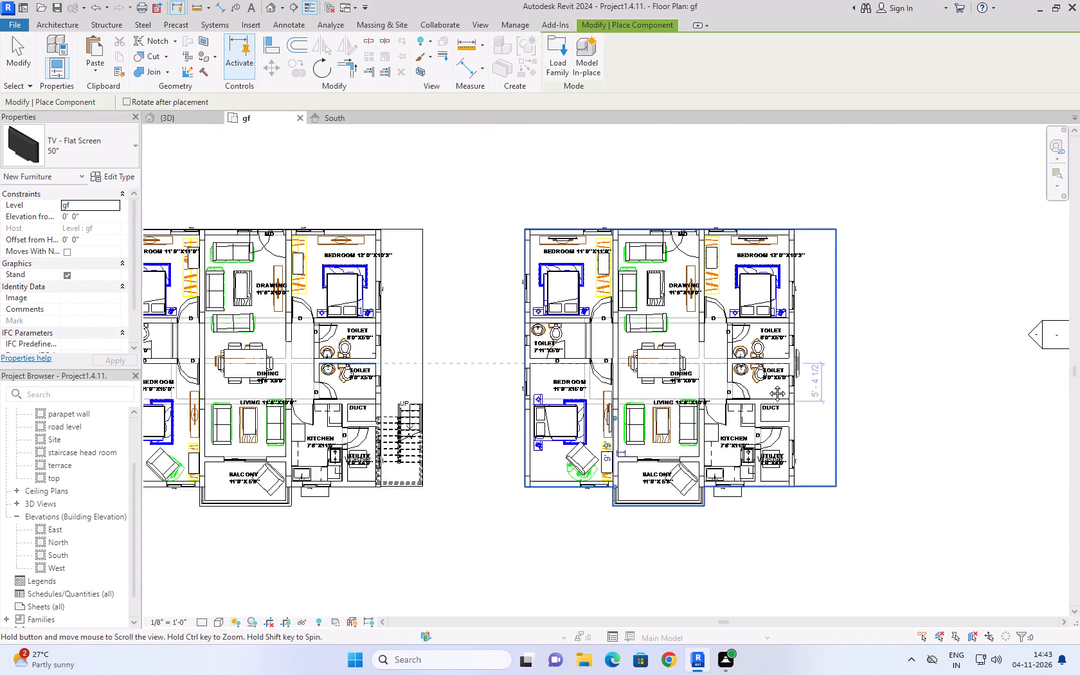
middle_drag(768, 384, 748, 401)
scroll(795, 350, up, 3)
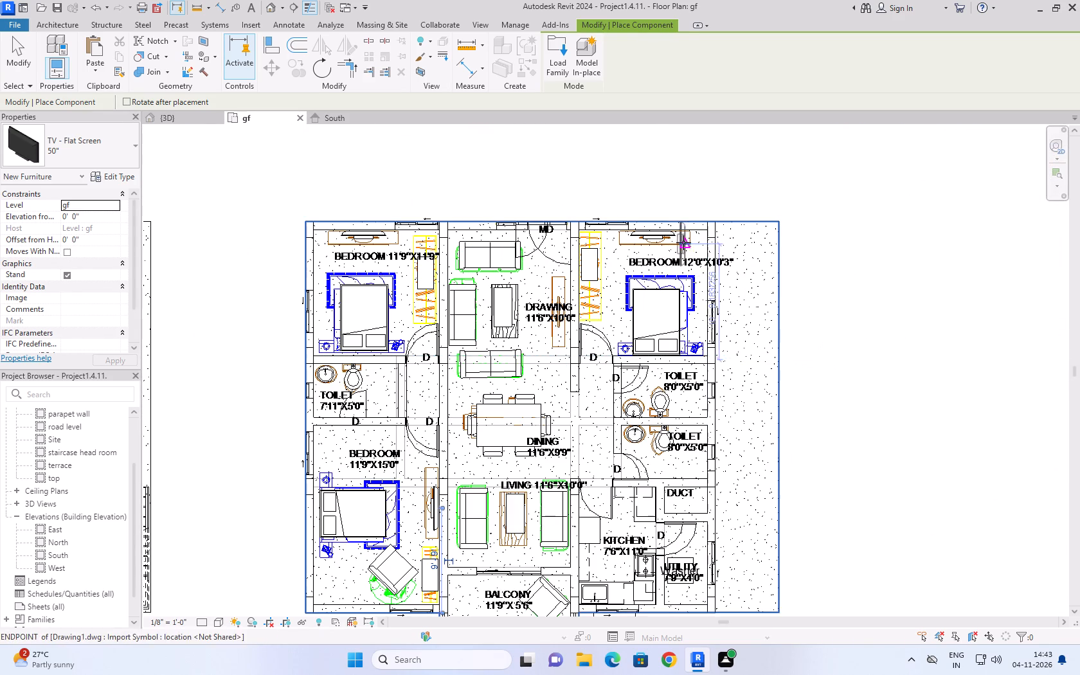
scroll(444, 158, down, 4)
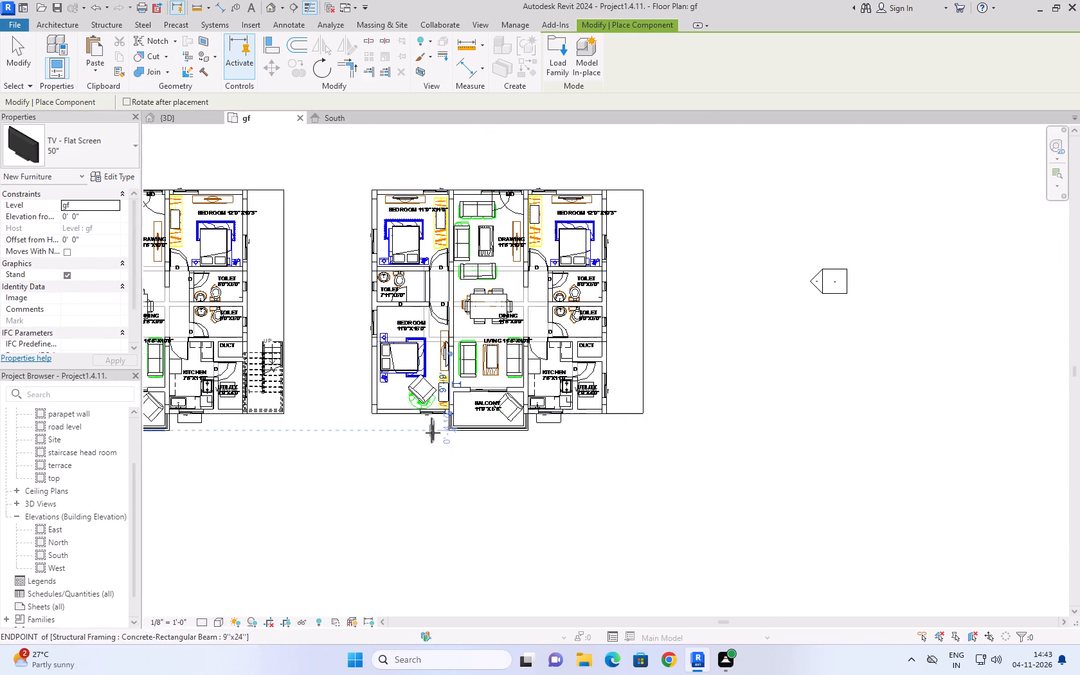
scroll(446, 375, up, 5)
scroll(464, 373, down, 4)
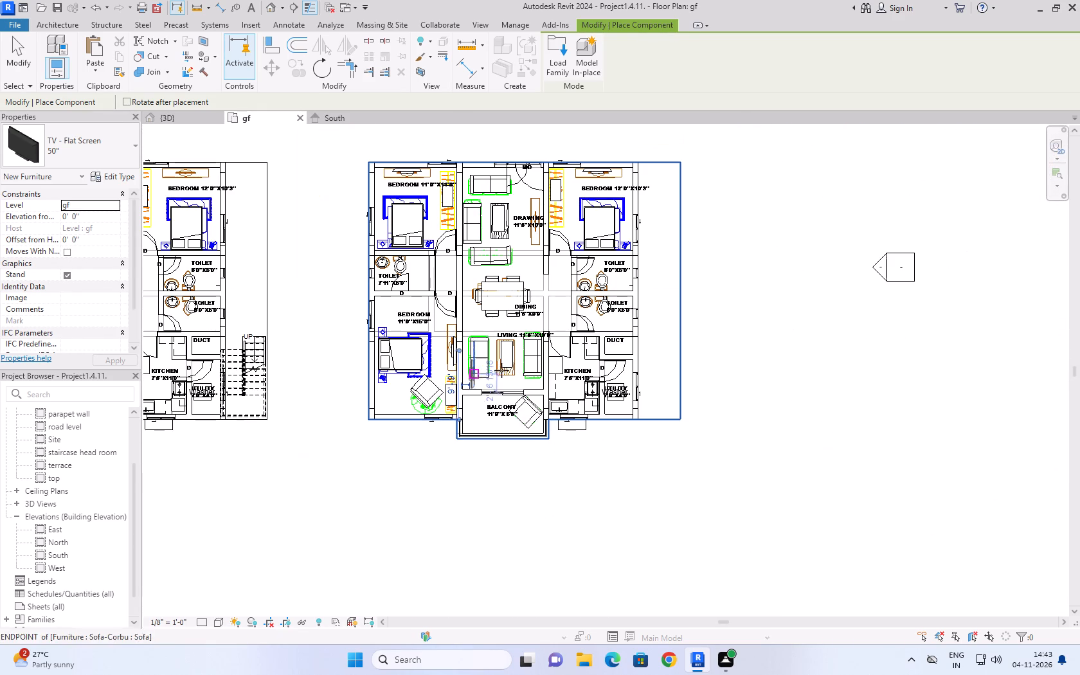
scroll(604, 334, up, 2)
scroll(679, 269, down, 4)
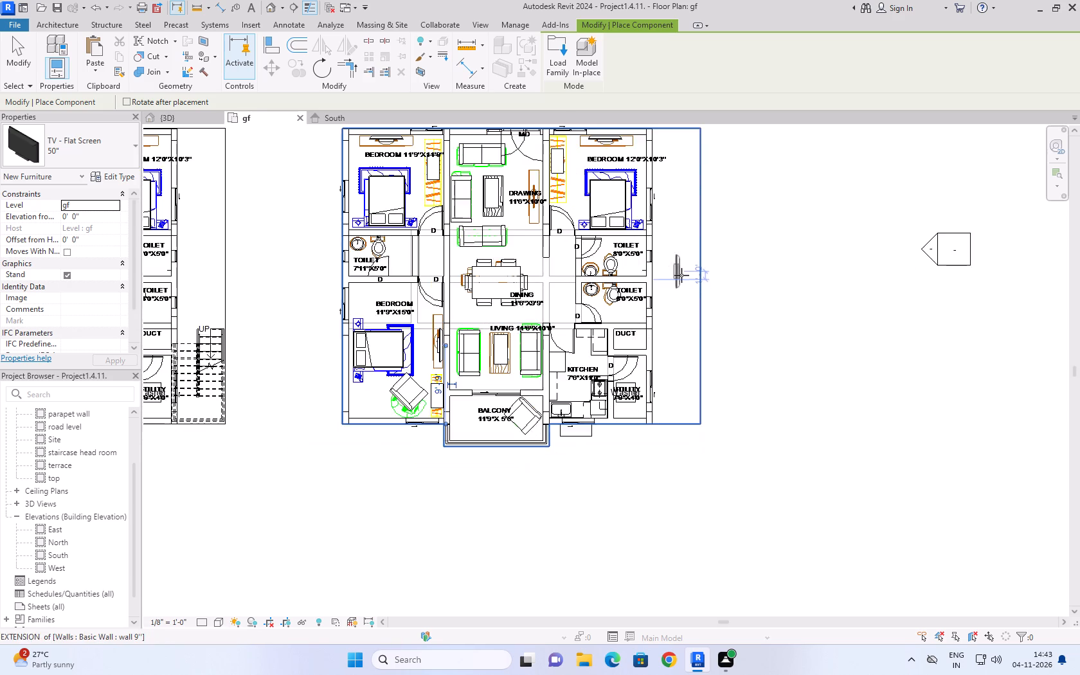
scroll(732, 165, up, 3)
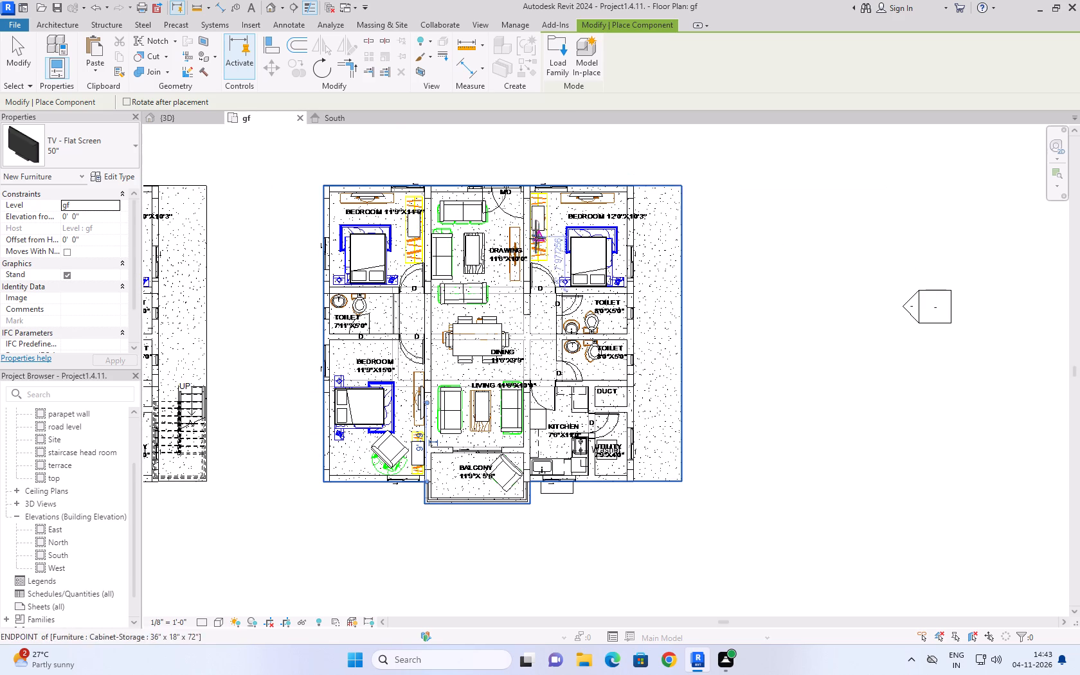
key(Escape)
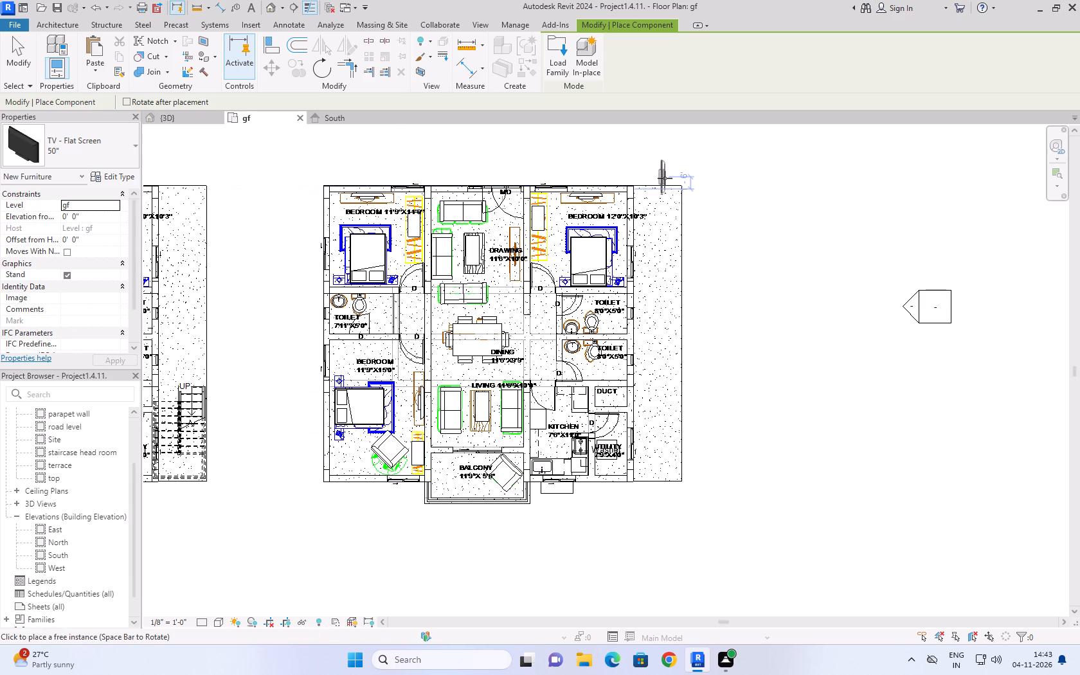
Set the elevation of the three 50" flat-screen TVs in the eastern unit's bedrooms to 4'.
key(Escape)
scroll(560, 223, up, 6)
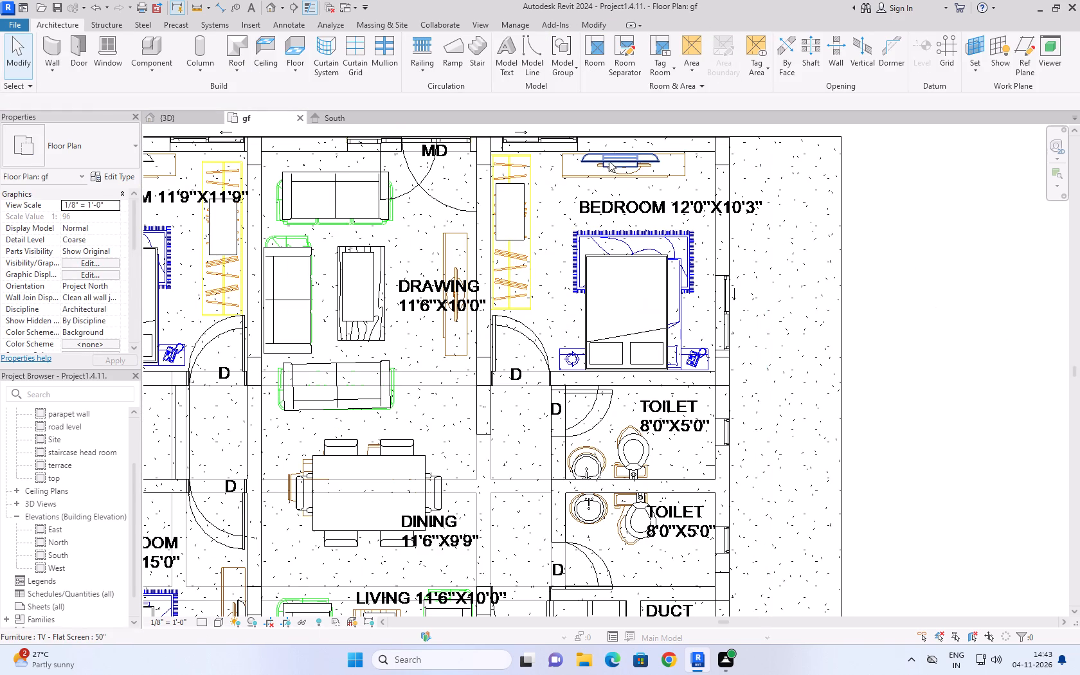
click(609, 156)
scroll(529, 266, down, 3)
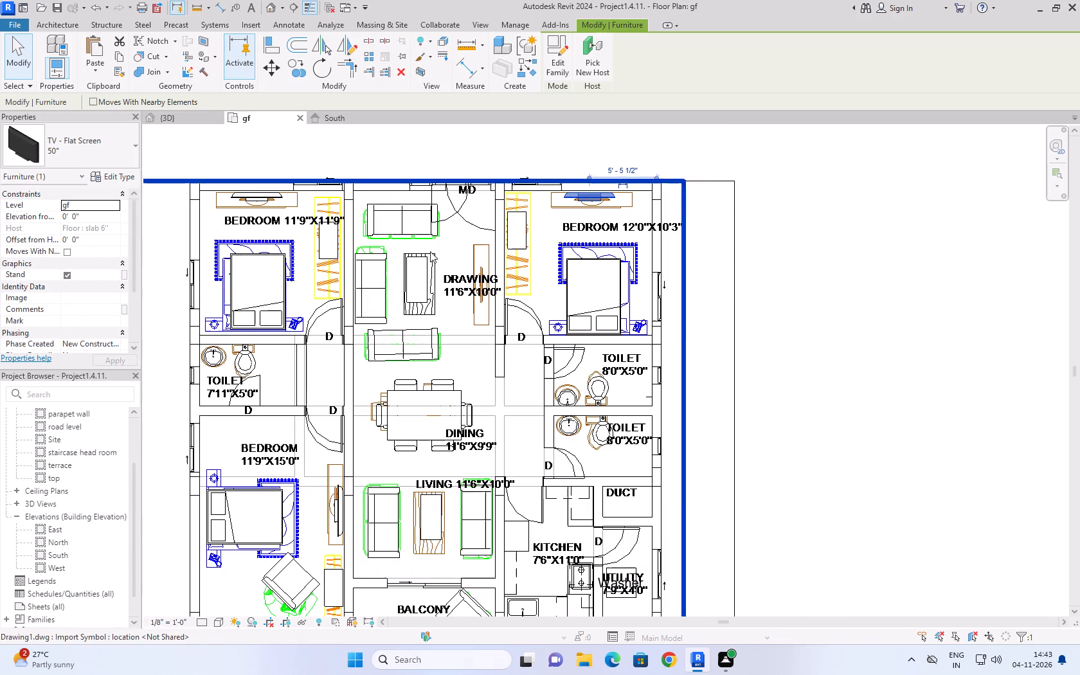
ctrl+click(264, 203)
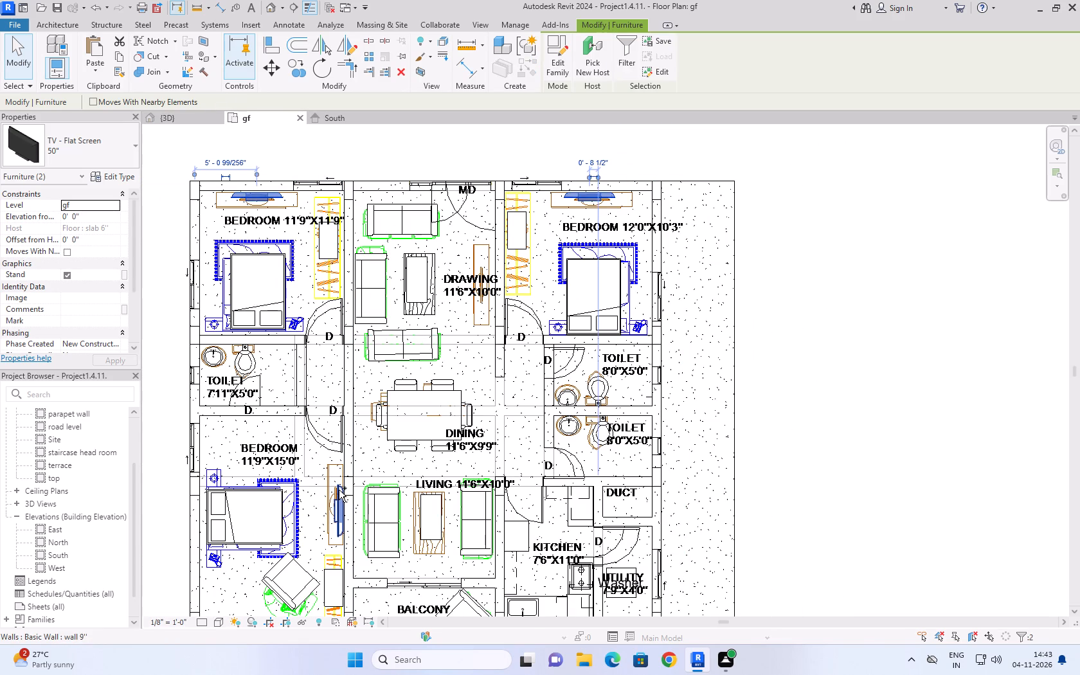
ctrl+click(339, 495)
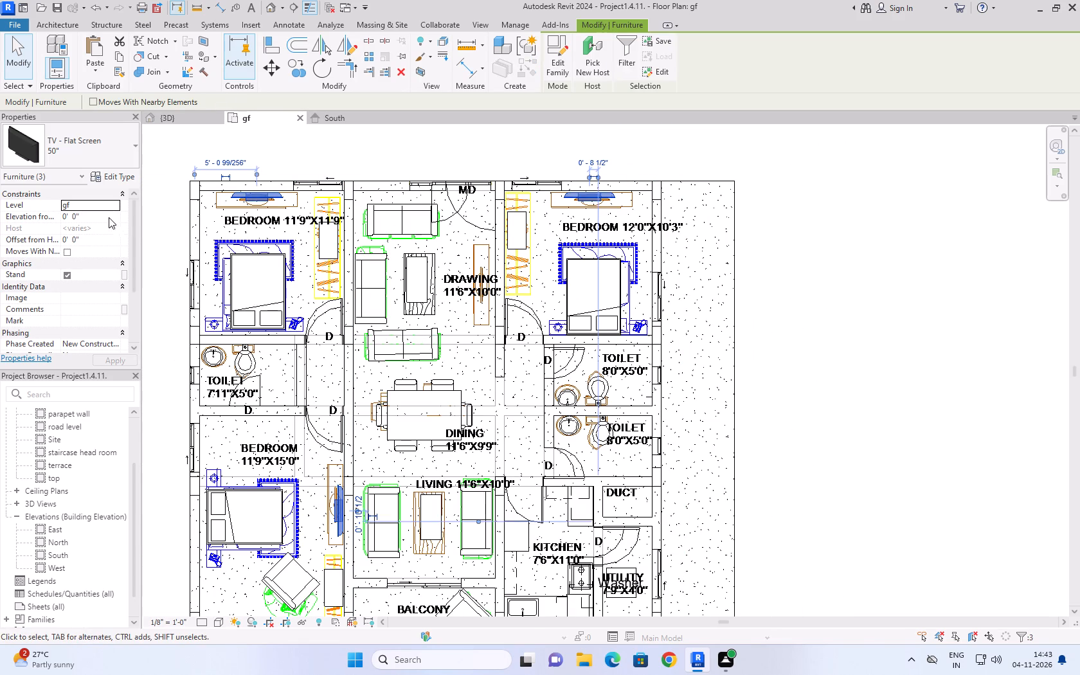
click(109, 217)
text(4')
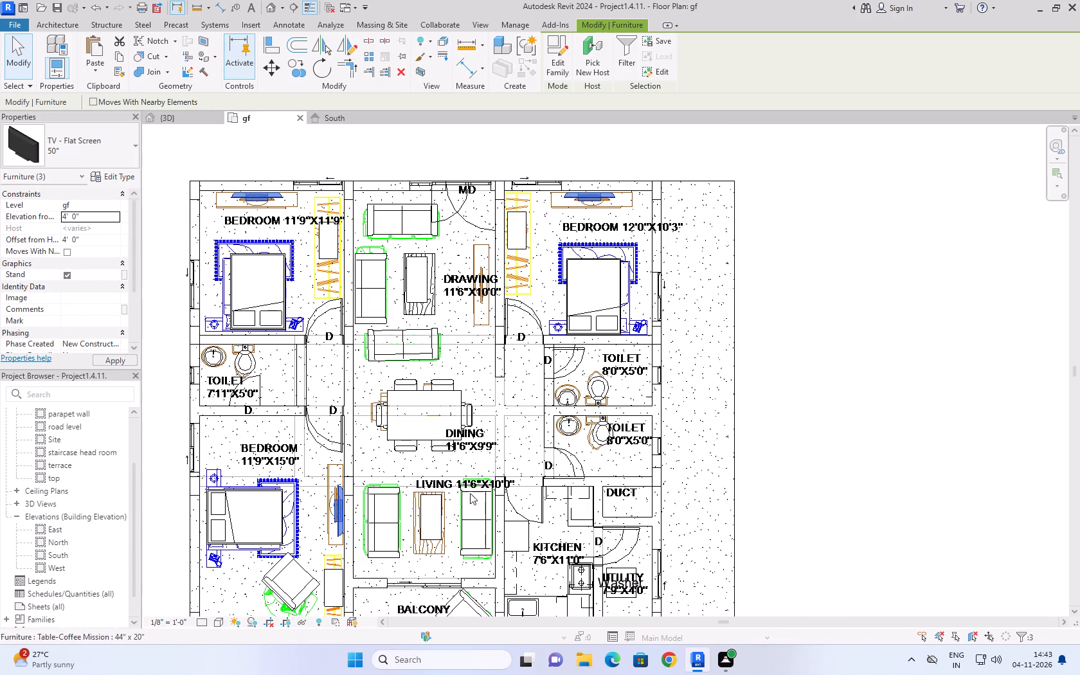
click(895, 314)
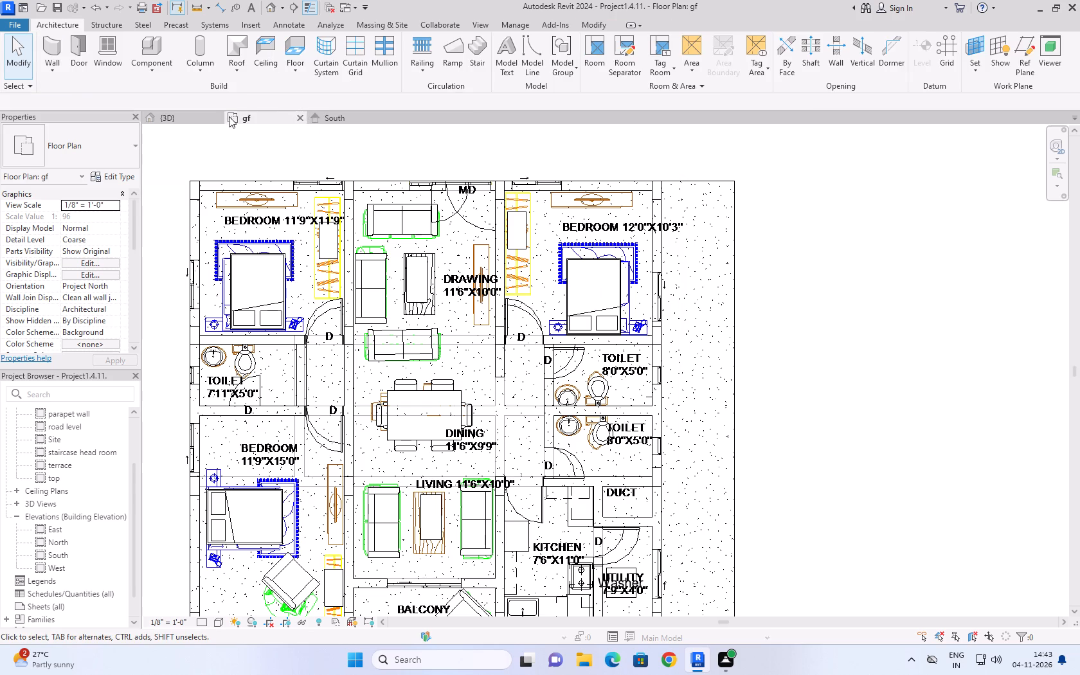
Examine the bedroom TVs, the stairs and both units in the 3D view.
click(181, 114)
scroll(566, 270, down, 2)
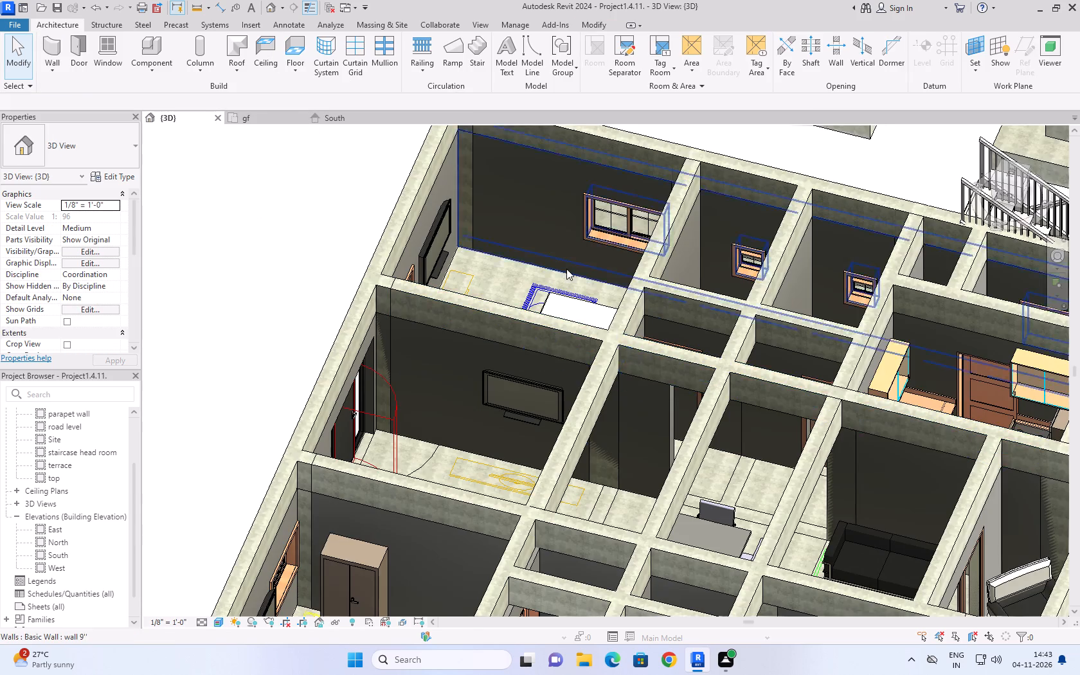
scroll(566, 269, down, 3)
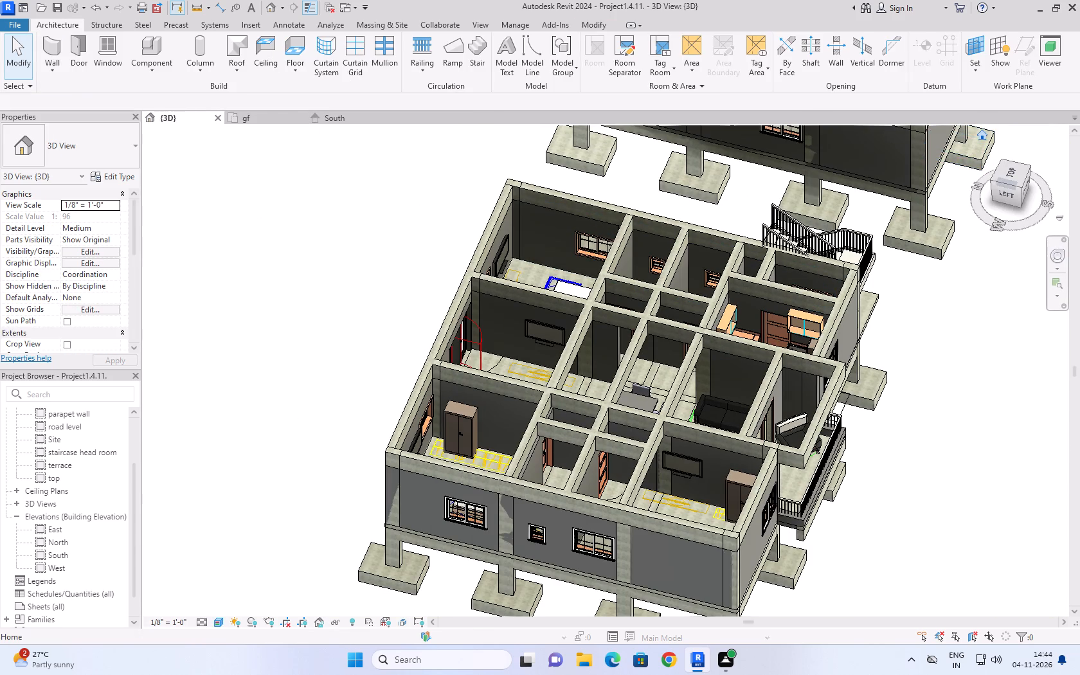
click(984, 135)
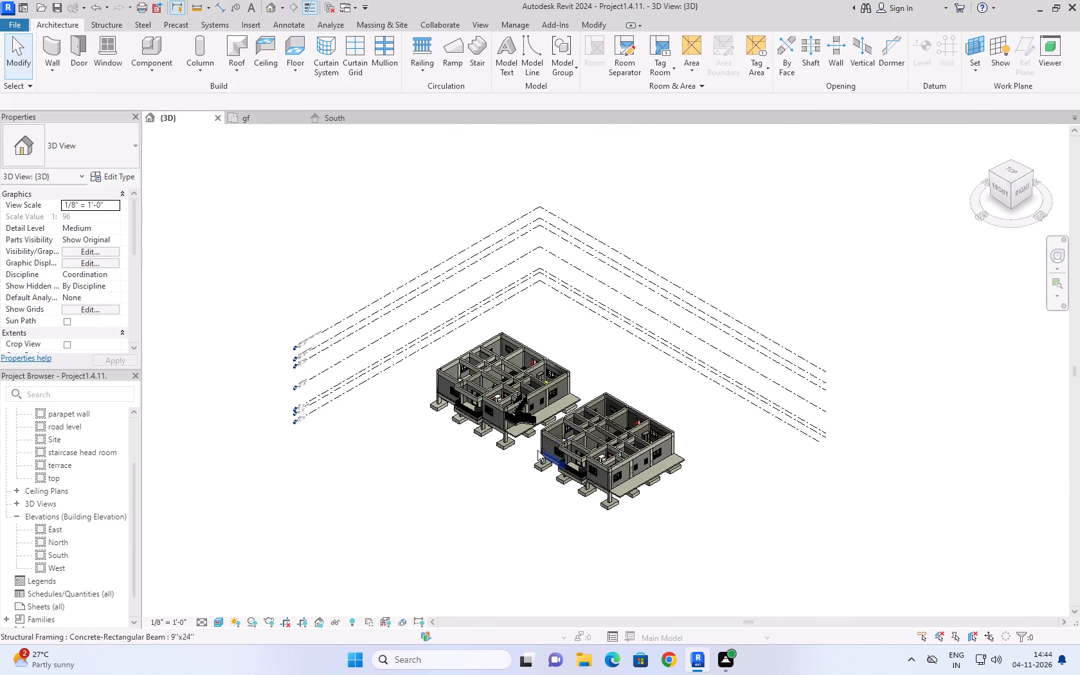
scroll(545, 449, up, 11)
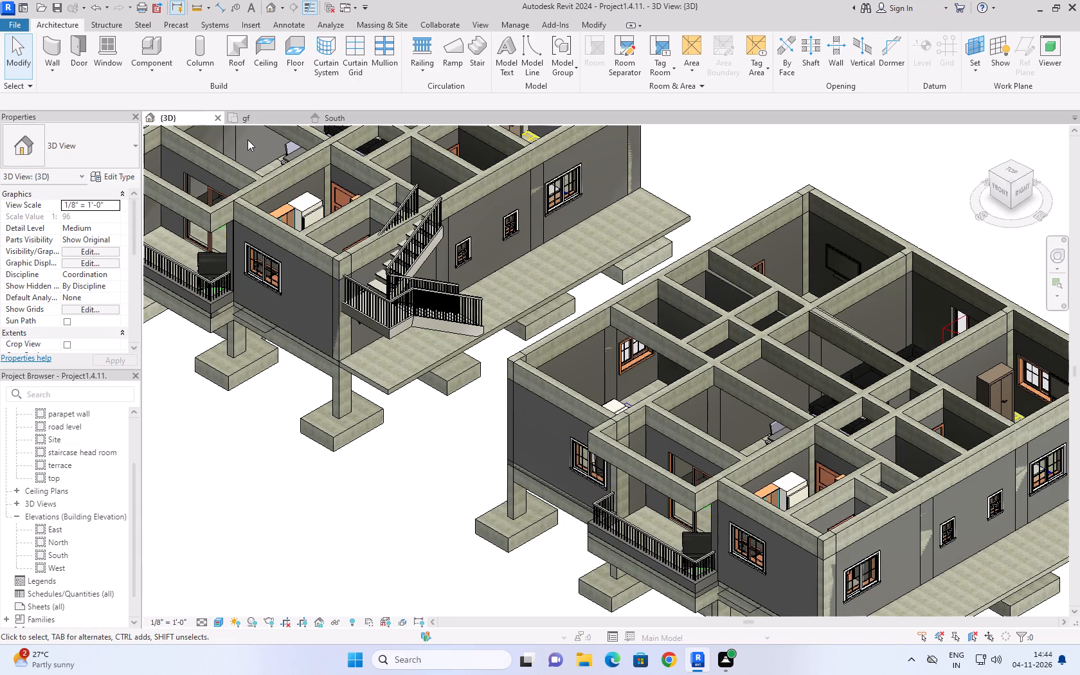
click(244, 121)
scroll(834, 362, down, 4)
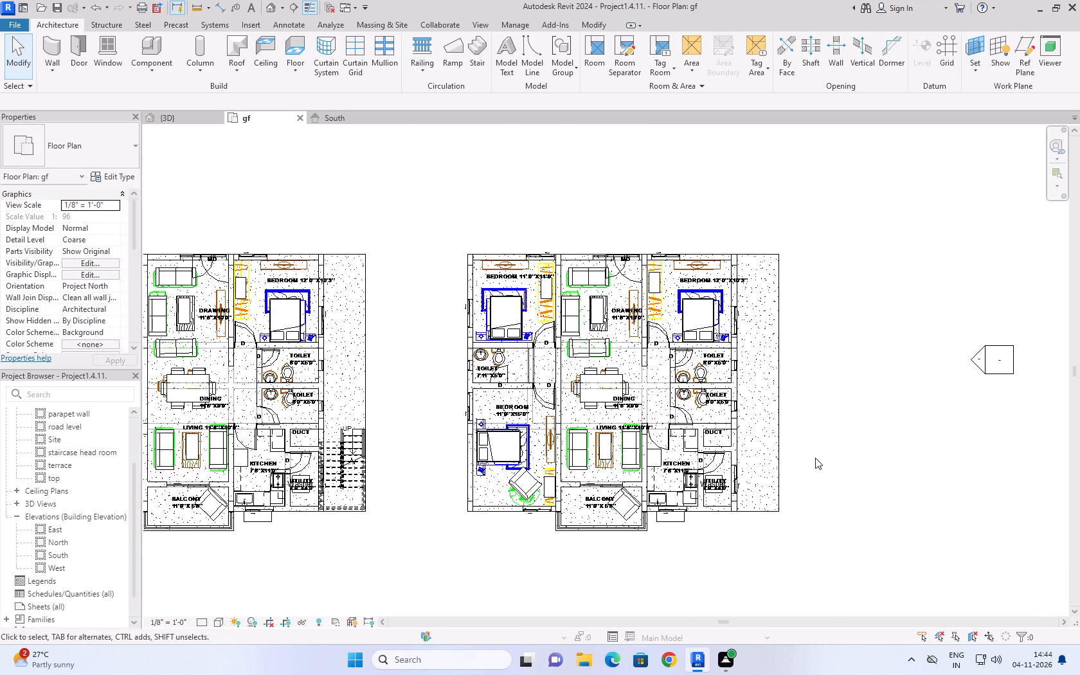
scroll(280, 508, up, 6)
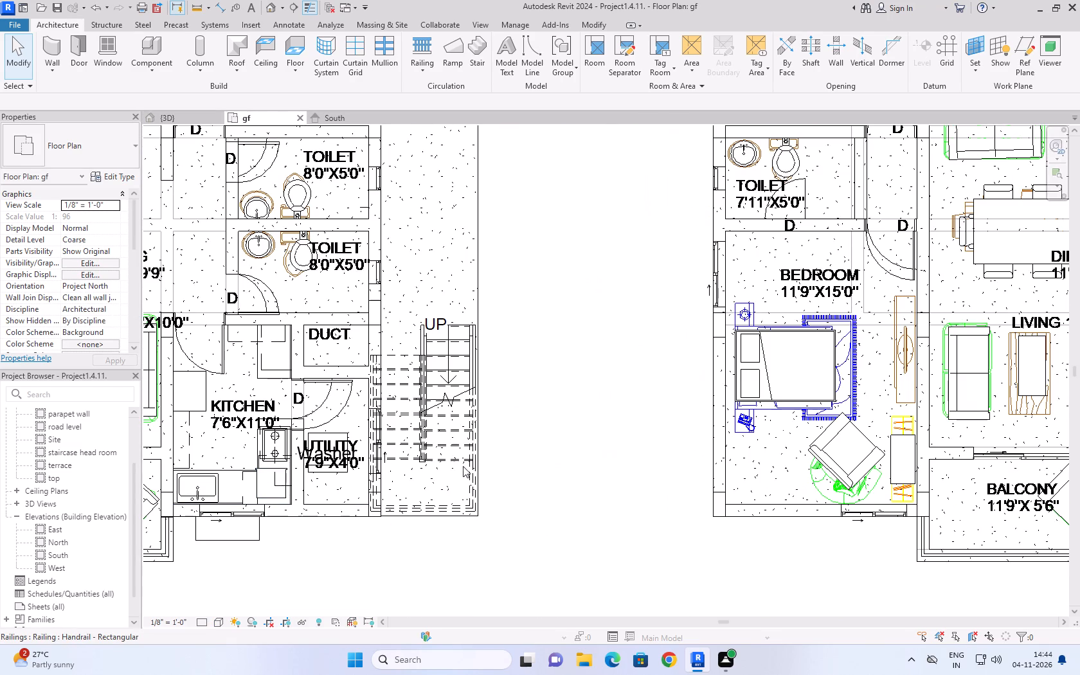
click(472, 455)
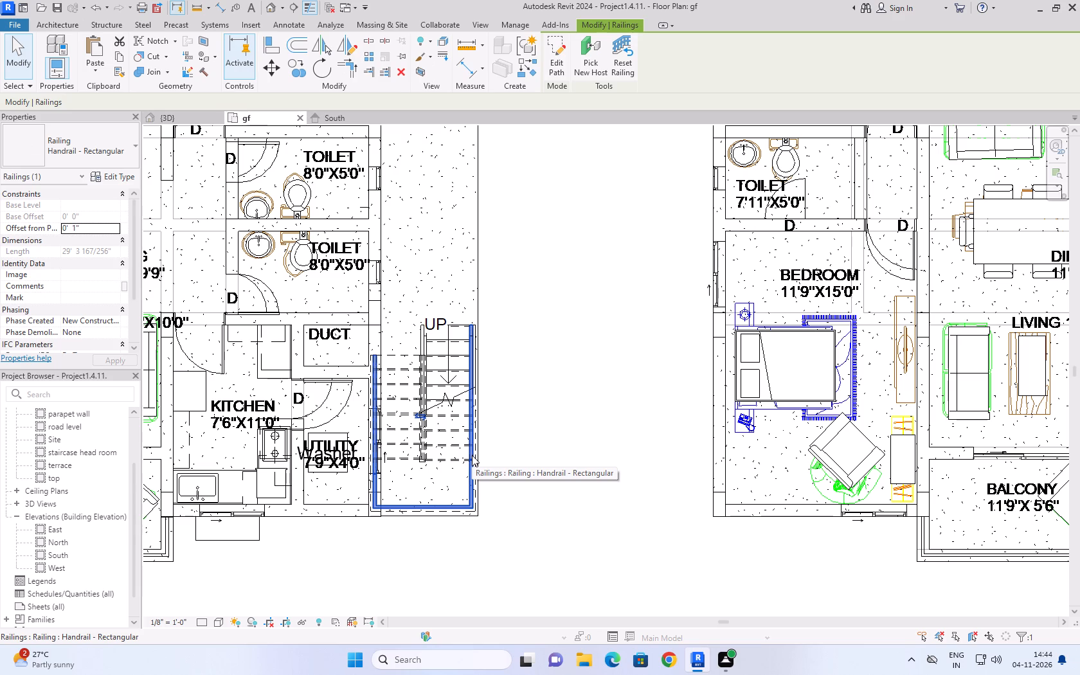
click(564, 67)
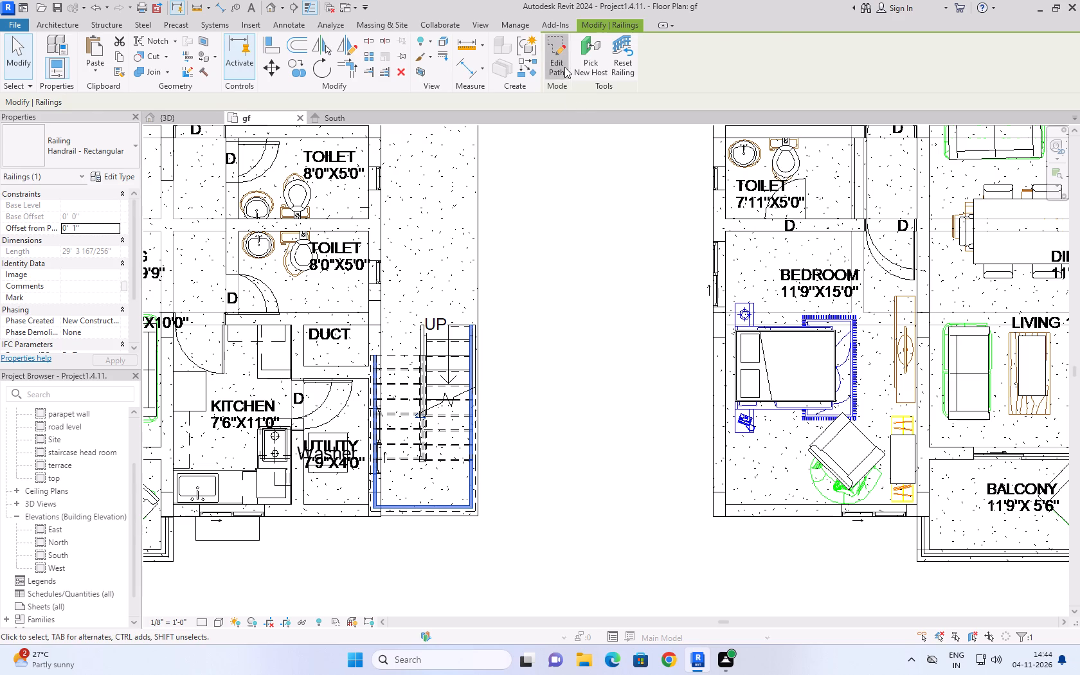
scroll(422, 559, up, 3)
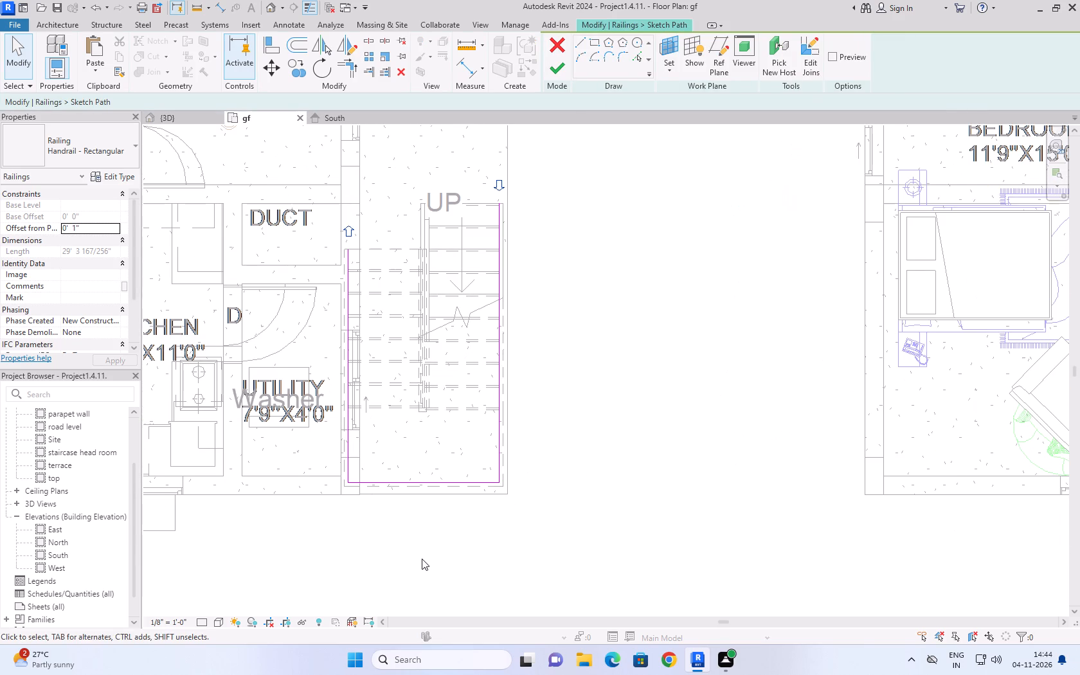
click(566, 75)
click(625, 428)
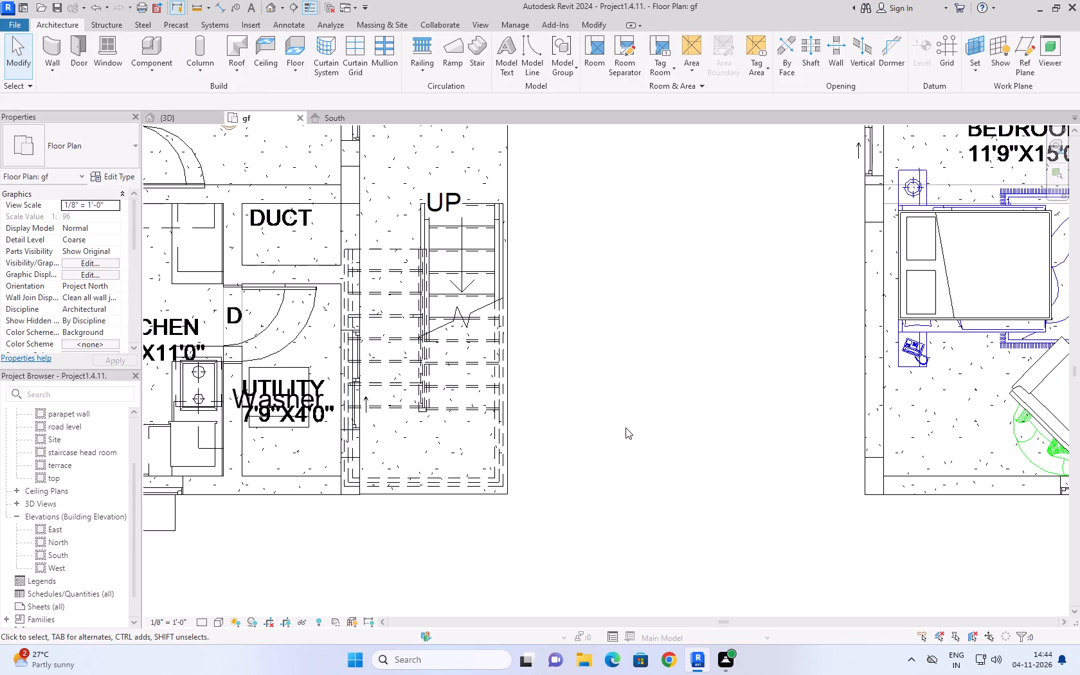
In the gf plan, nudge the western unit's assembled stair eastward, clear of the utility-side wall.
click(464, 405)
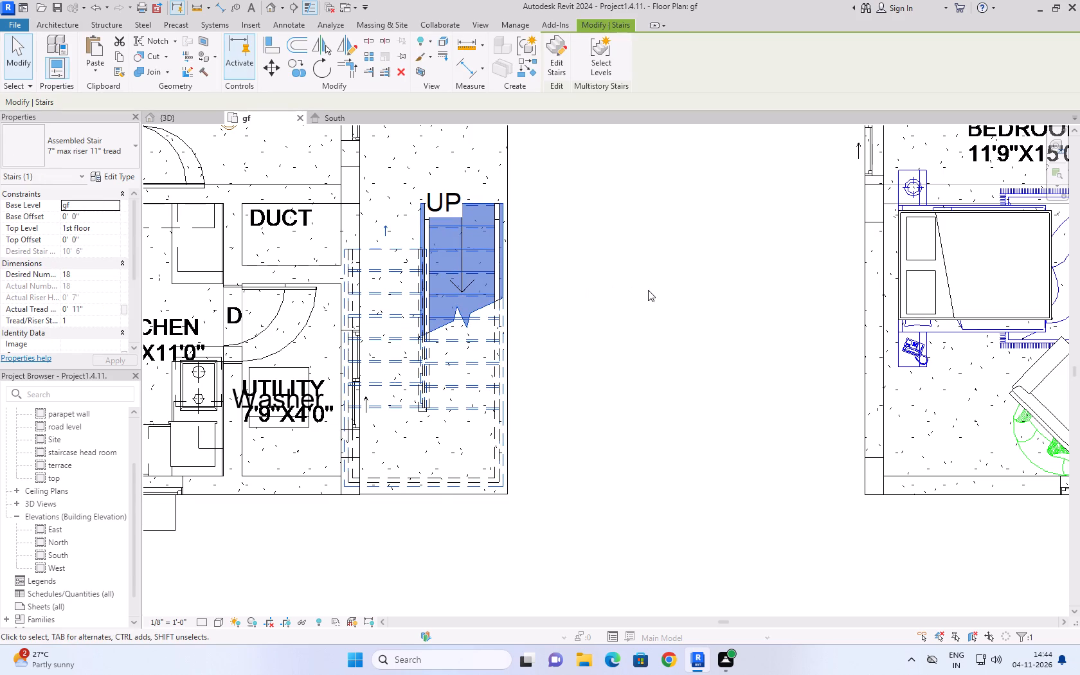
key(Right)
key(Right)
key(Right)
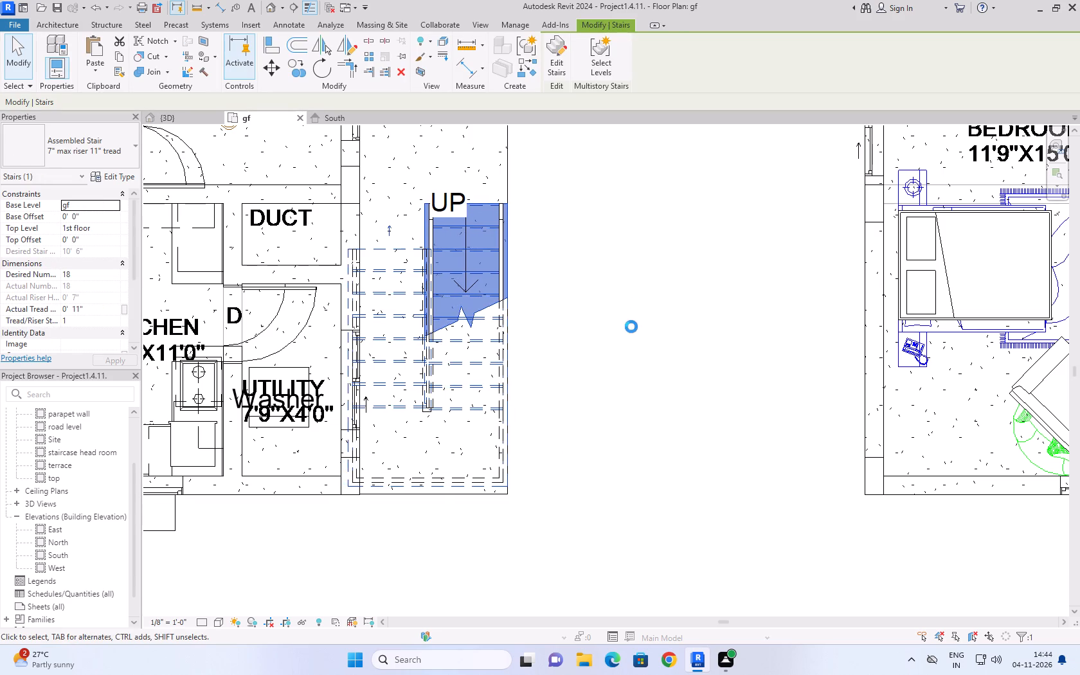
key(Right)
key(Right)
key(Right)
key(Right)
key(Right)
key(Right)
key(Right)
key(Right)
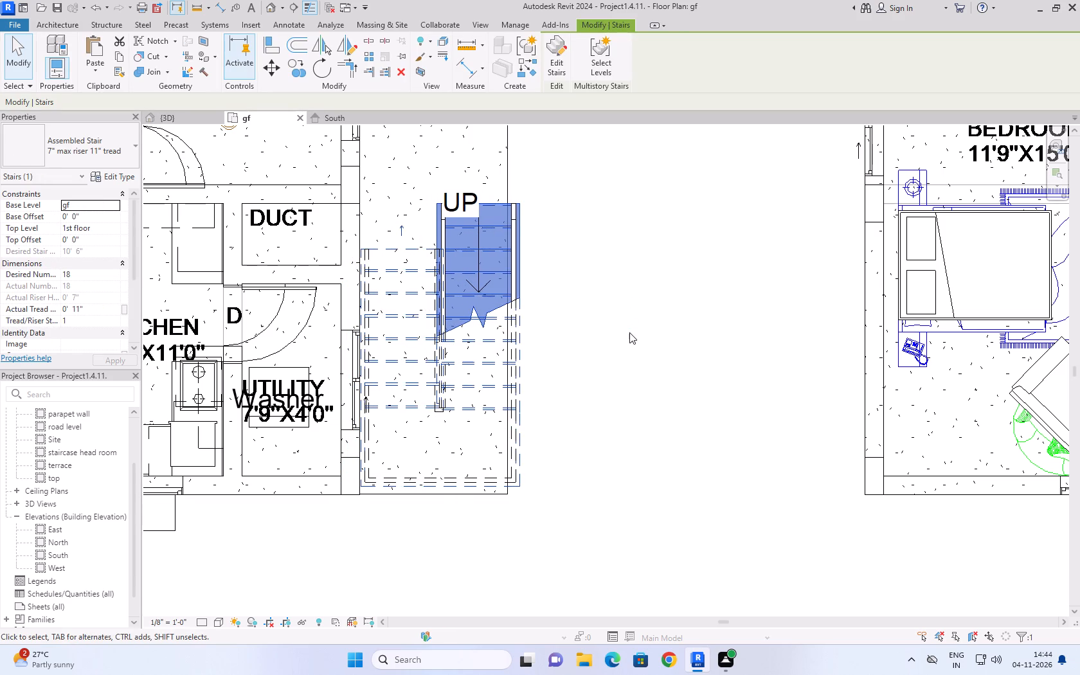
key(Right)
key(Right)
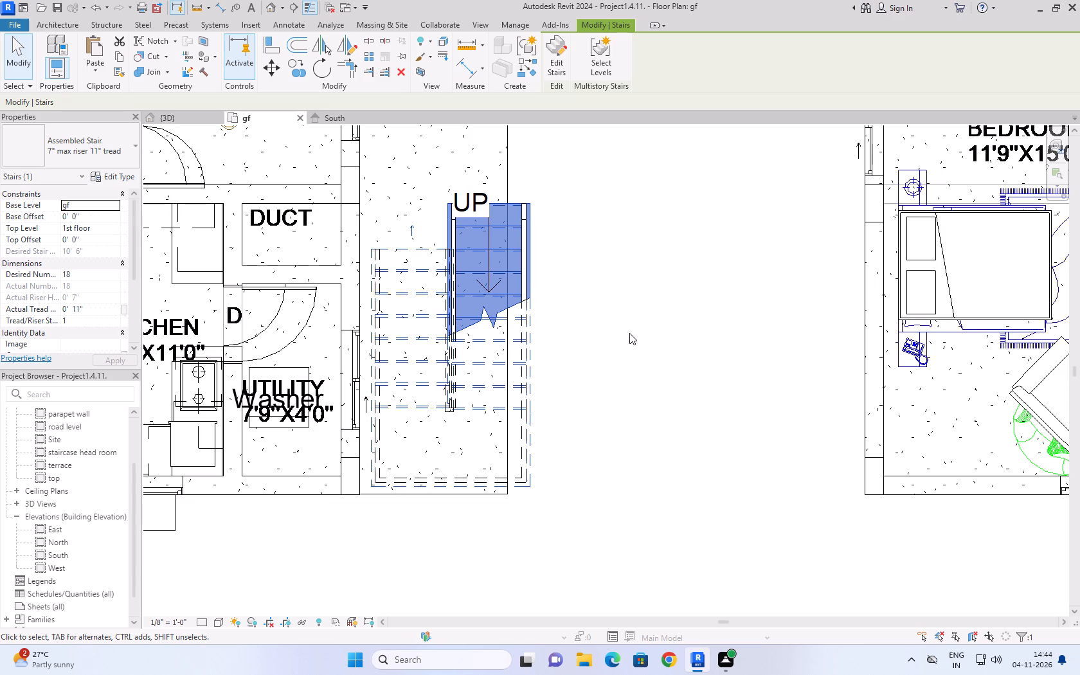
Examine the moved stair in 3D from the north, checking its clearance from the western unit's east wall and beams.
click(167, 113)
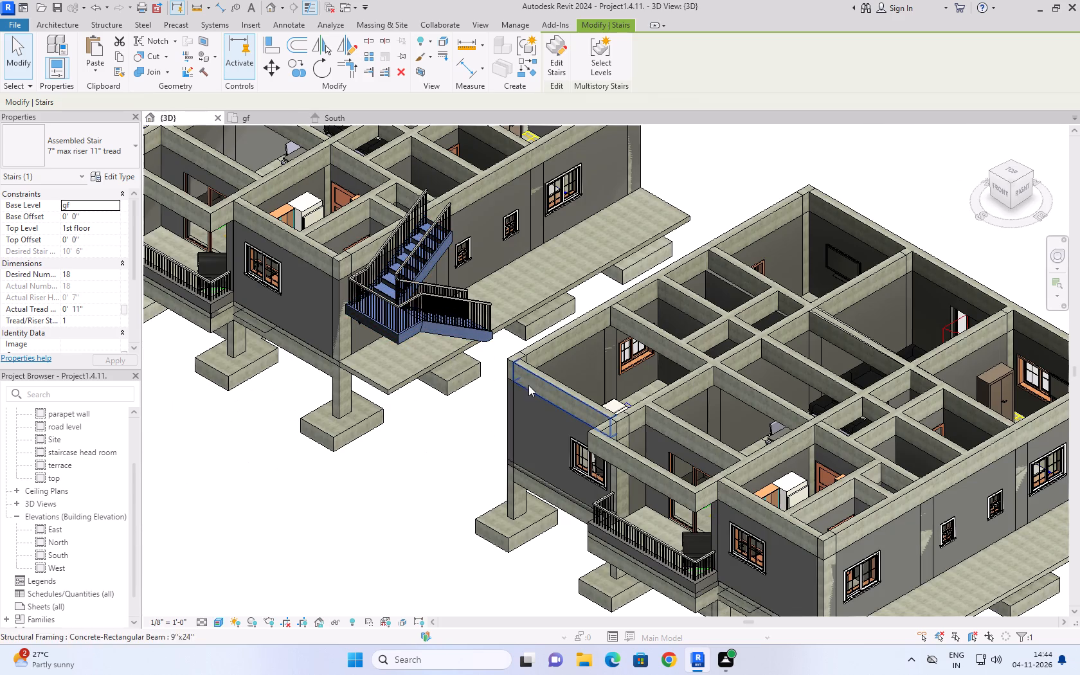
scroll(432, 461, up, 1)
click(433, 456)
shift+middle_drag(433, 435, 429, 435)
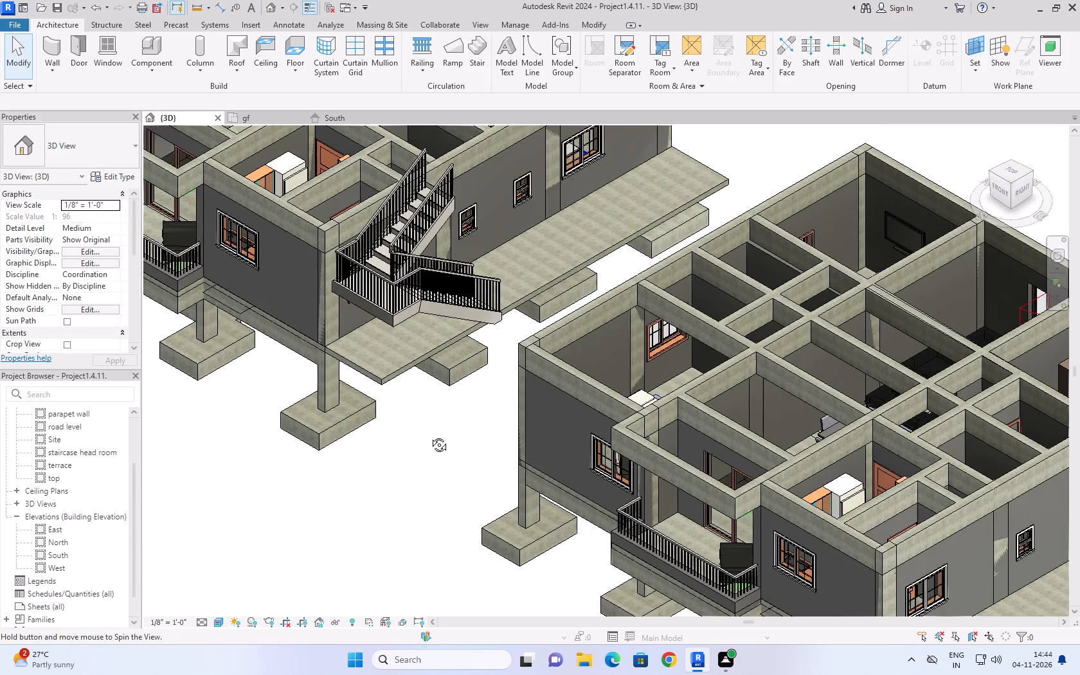
shift+middle_drag(429, 435, 175, 394)
middle_drag(853, 440, 531, 550)
scroll(768, 475, up, 1)
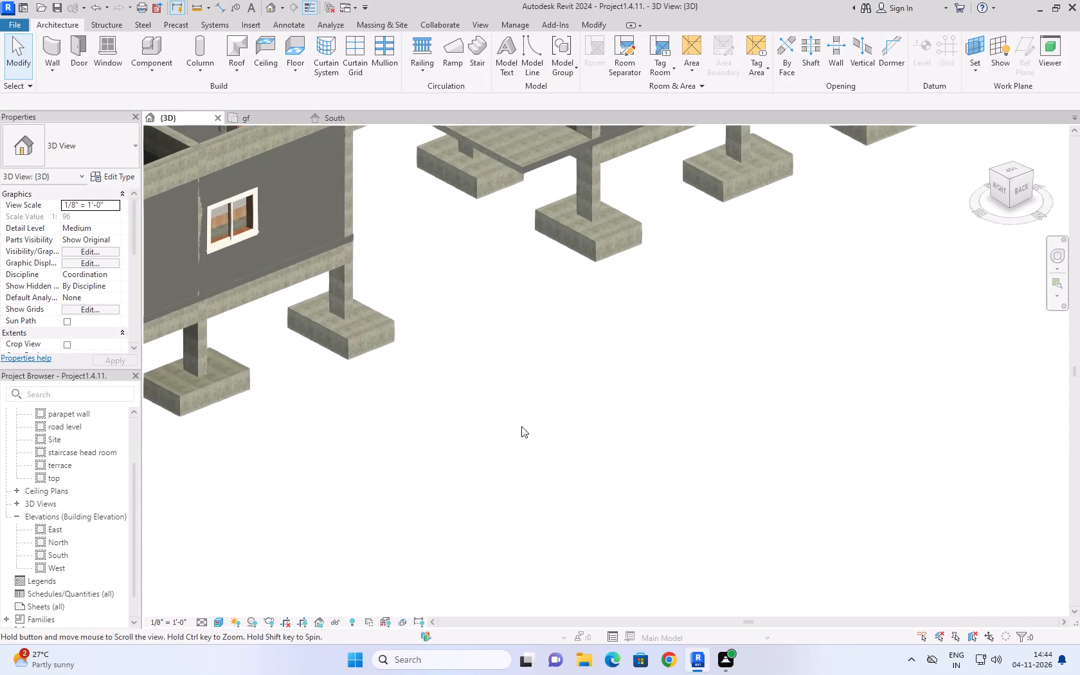
shift+middle_drag(516, 311, 366, 564)
scroll(457, 442, up, 4)
scroll(457, 442, down, 6)
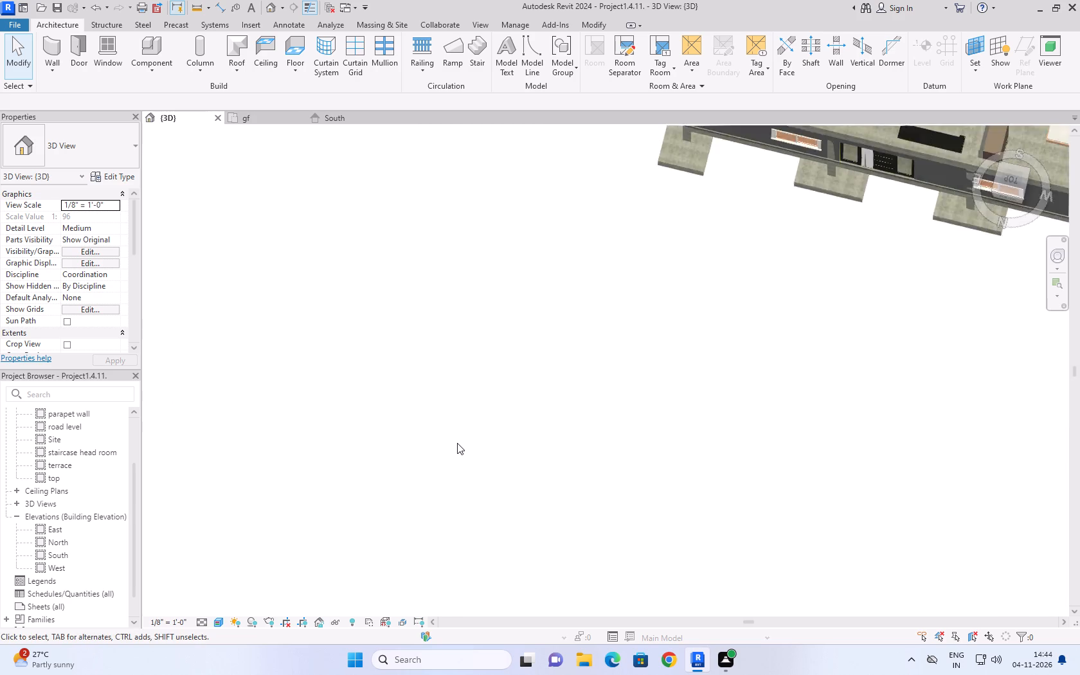
scroll(457, 443, down, 6)
scroll(459, 444, up, 1)
scroll(459, 444, down, 5)
shift+middle_drag(480, 395, 520, 185)
shift+scroll(523, 310, up, 1)
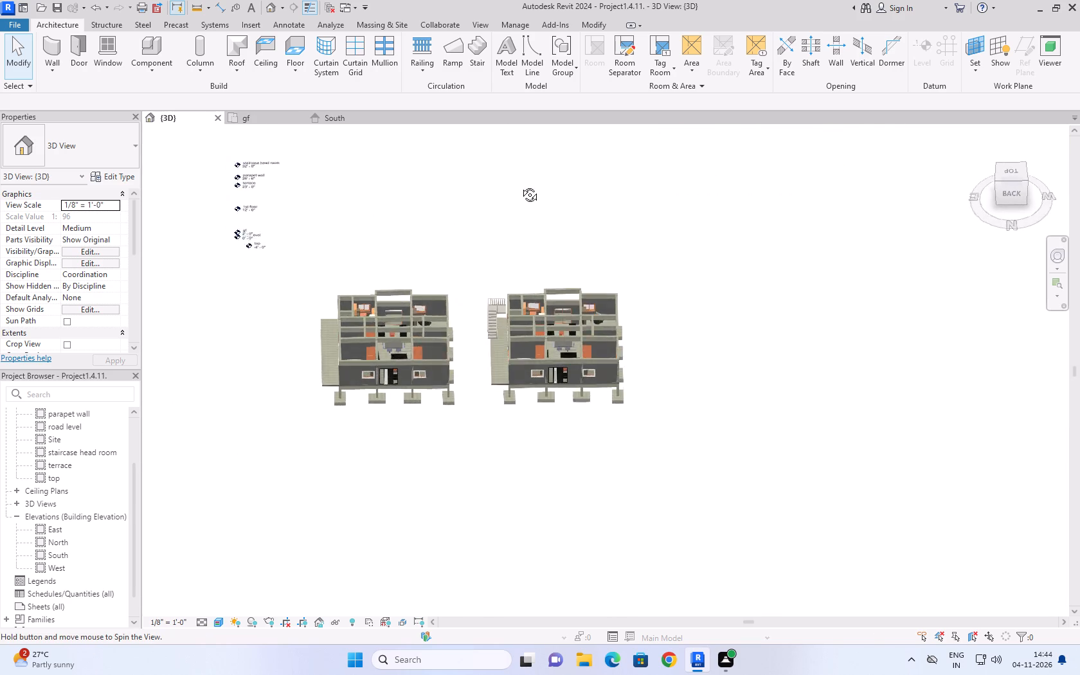
shift+middle_drag(520, 185, 521, 154)
scroll(481, 344, up, 9)
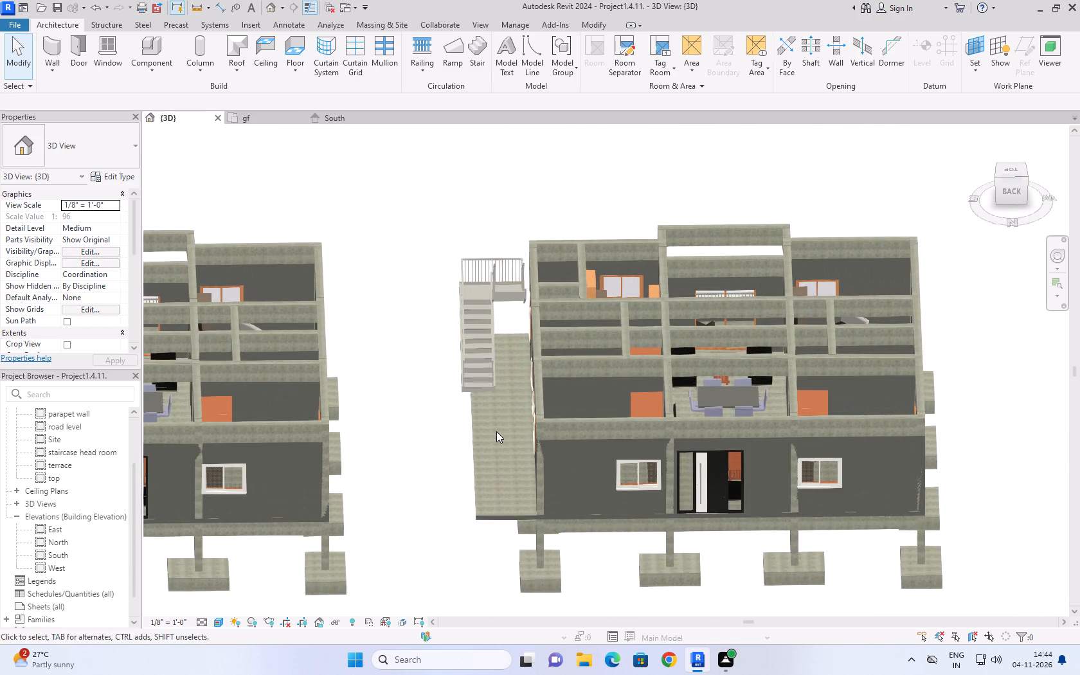
shift+middle_drag(496, 431, 517, 386)
shift+scroll(496, 431, up, 1)
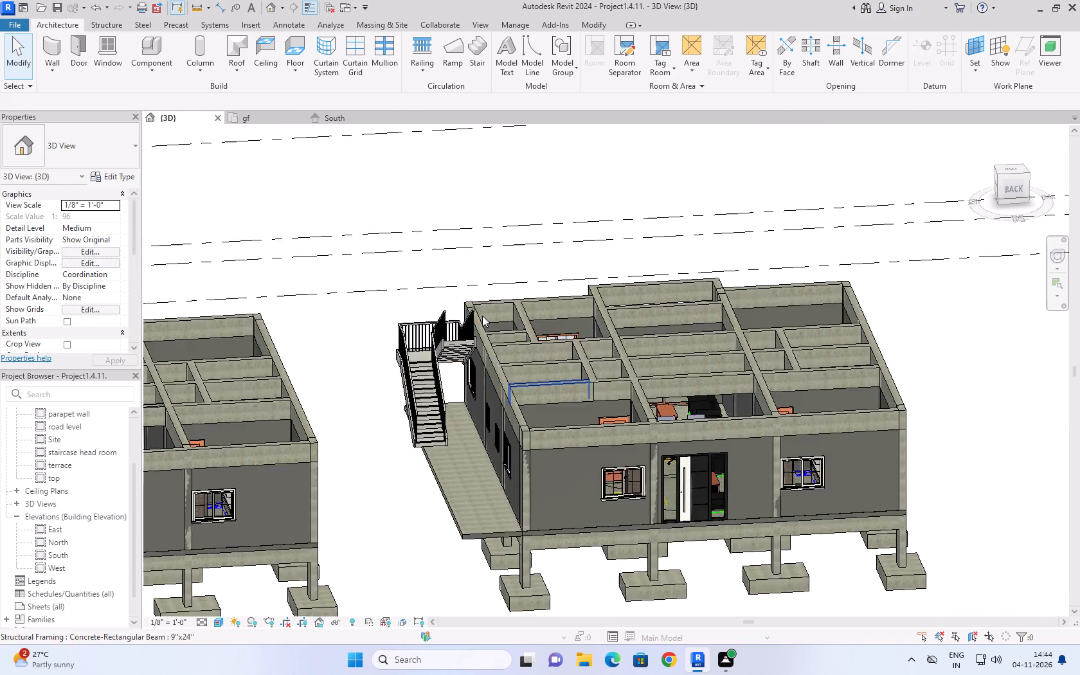
scroll(482, 316, up, 12)
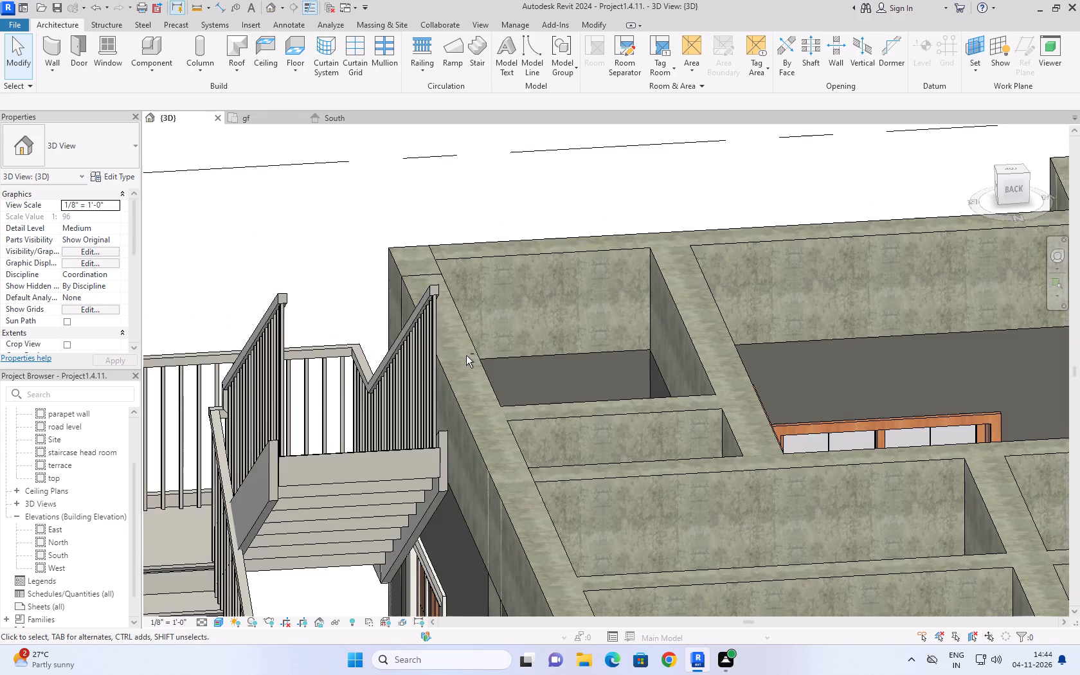
shift+middle_drag(466, 355, 466, 388)
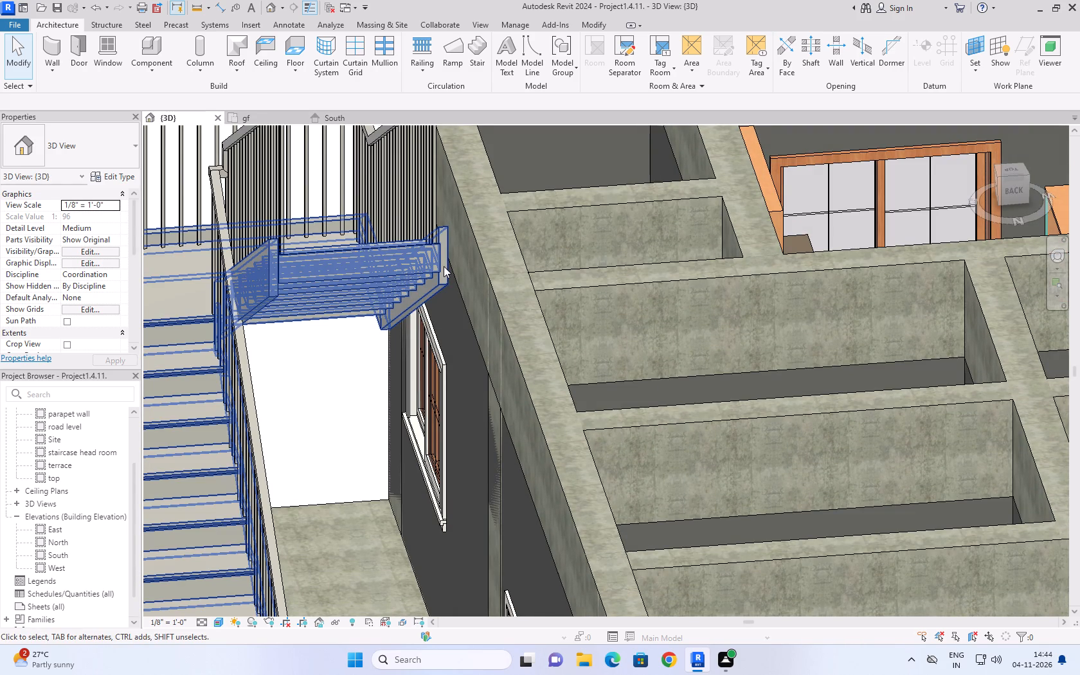
In the back 3D view, nudge the western unit's assembled stair westward until its stringer meets the unit's east wall.
click(444, 266)
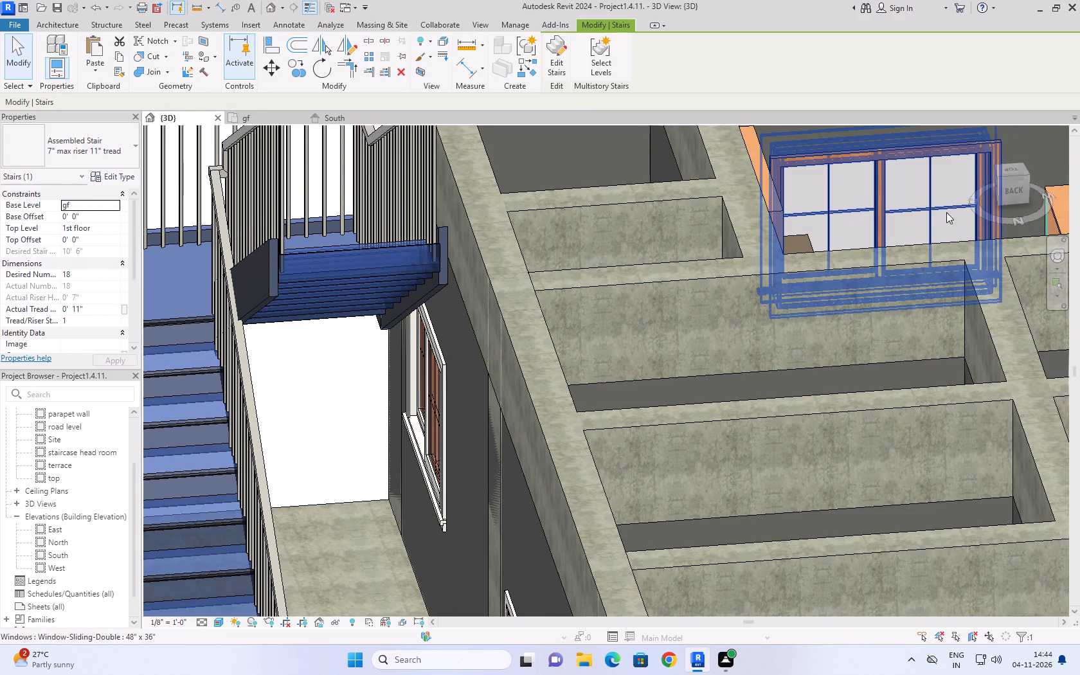
click(1008, 188)
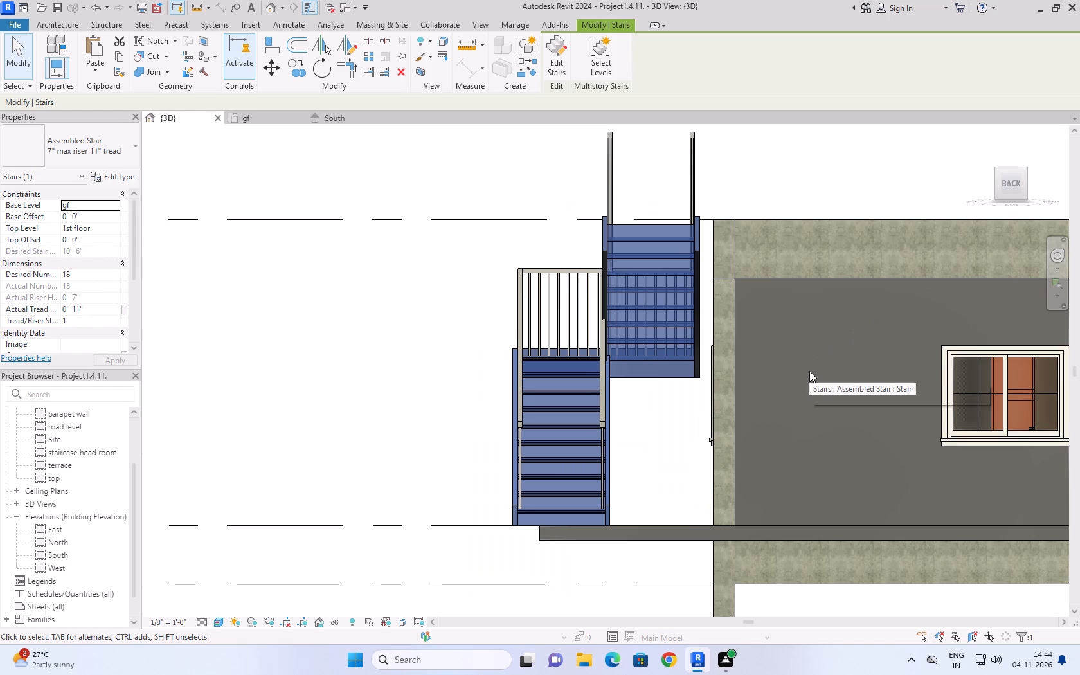
key(Right)
key(Right)
key(Right)
key(Right)
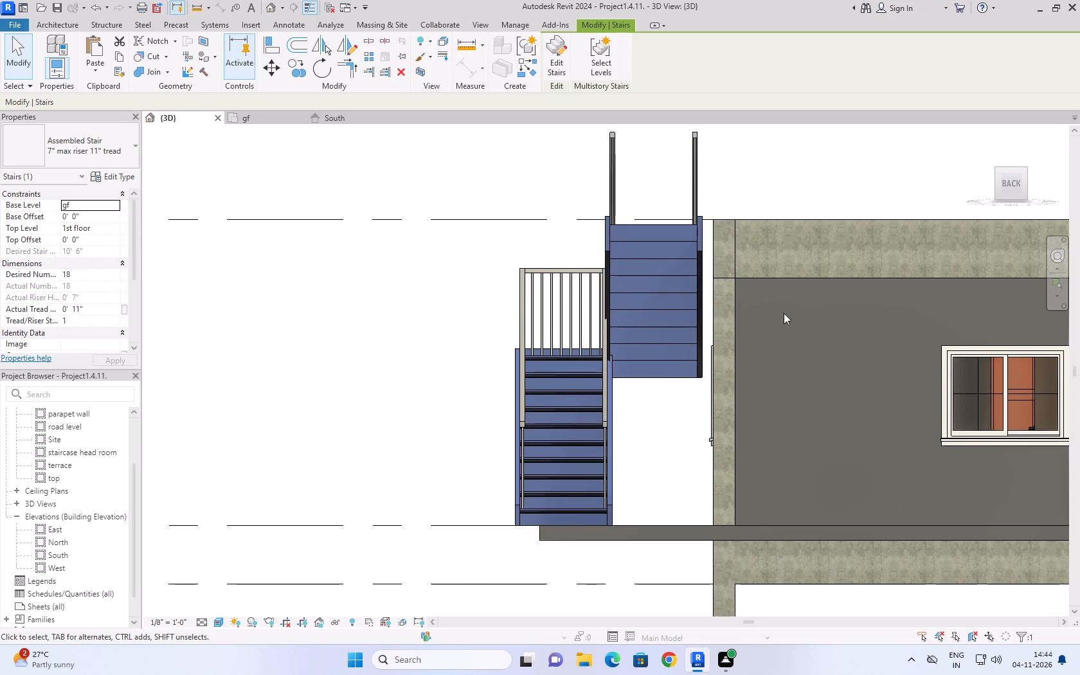
scroll(727, 252, up, 5)
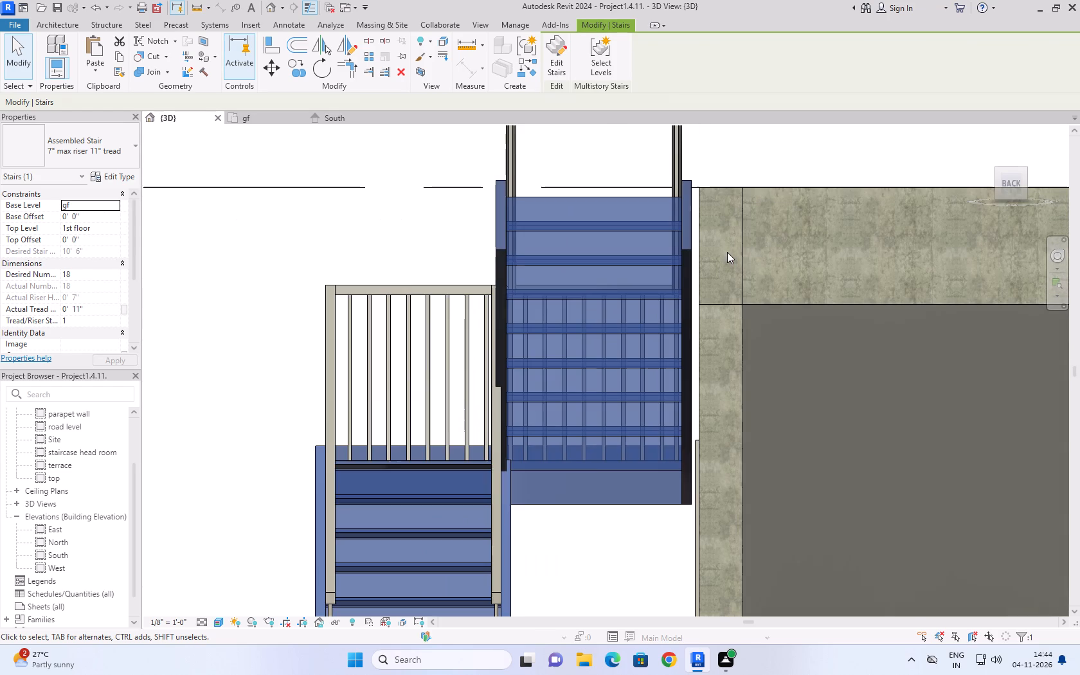
key(Down)
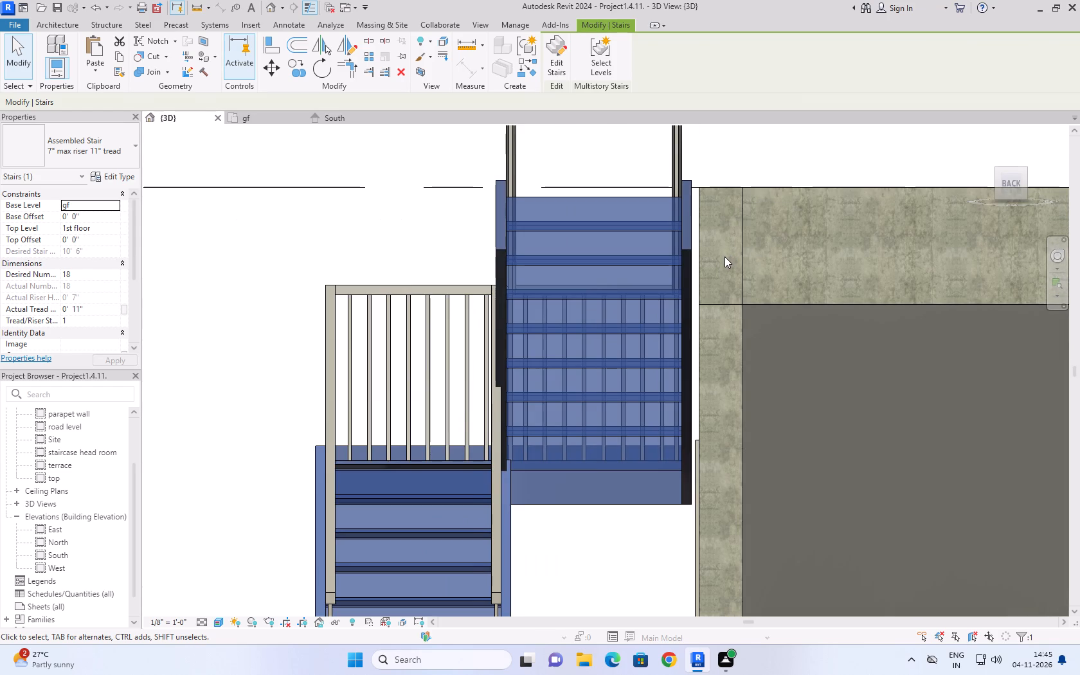
key(Right)
key(Right)
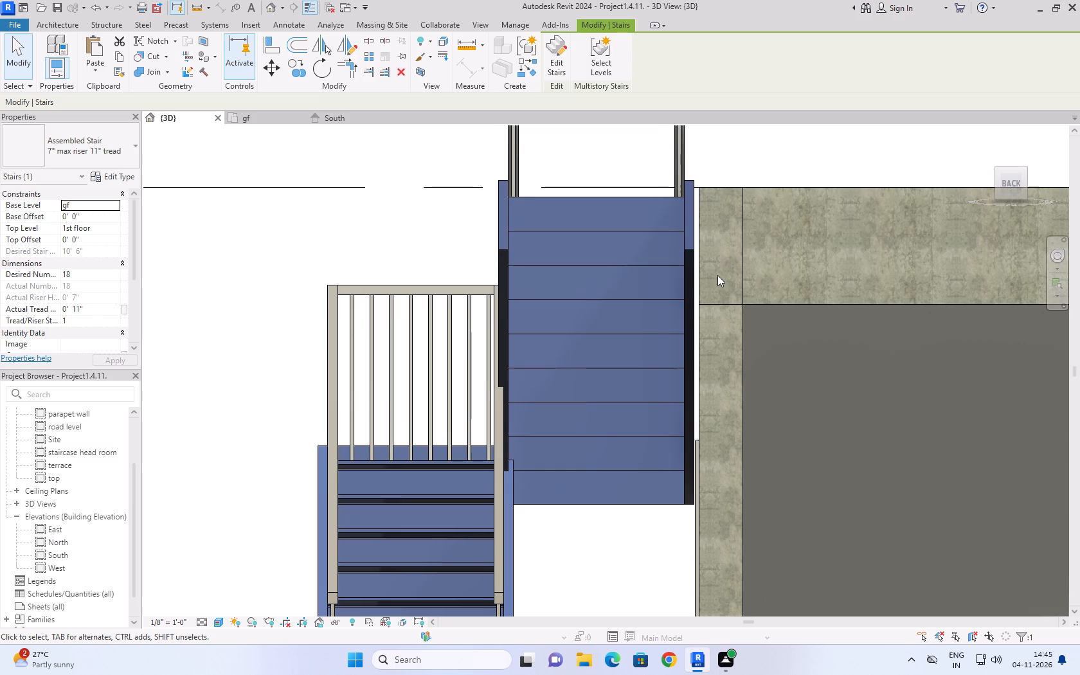
key(Right)
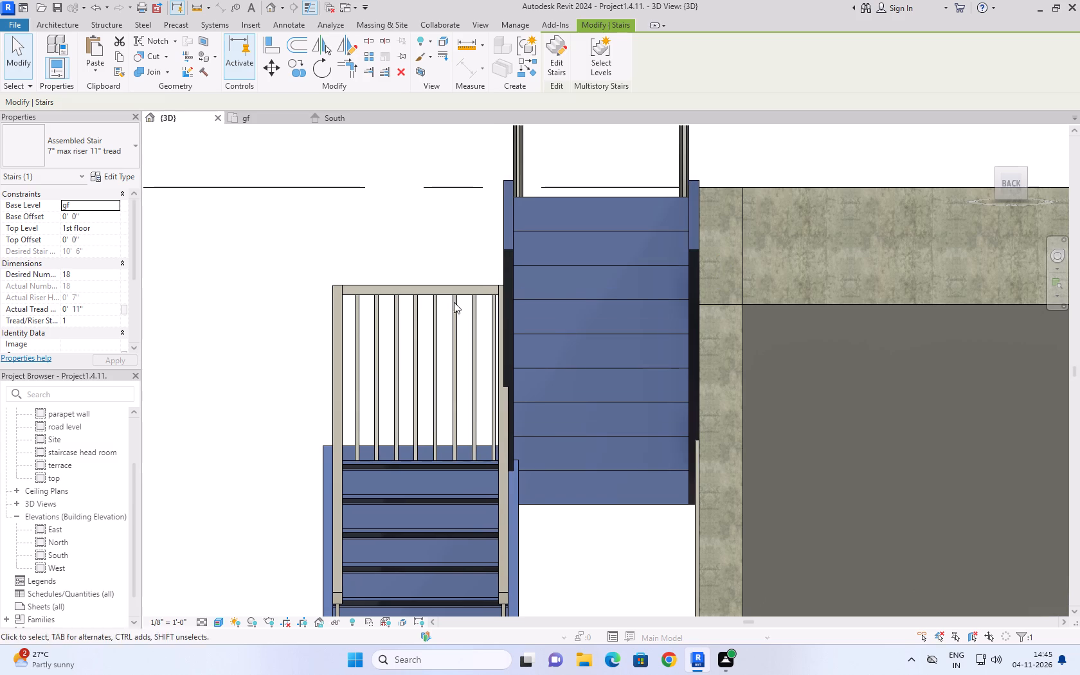
click(280, 208)
In the gf plan, edit the western unit's slab 6" boundary, moving its east edge out to the stair's outer edge.
click(264, 121)
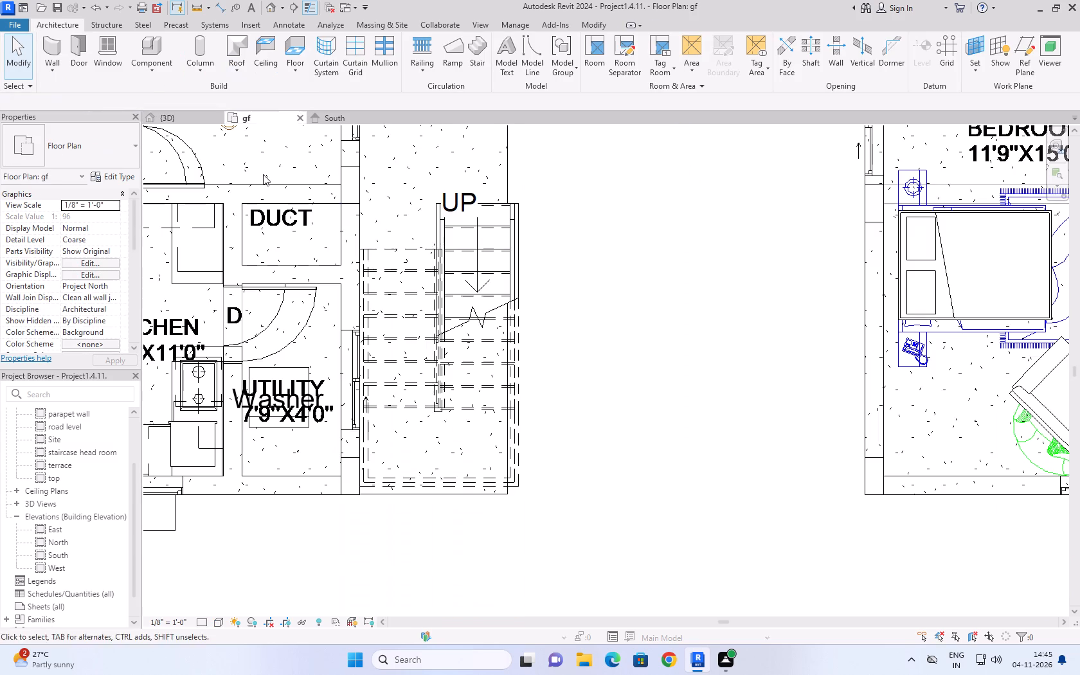
click(628, 435)
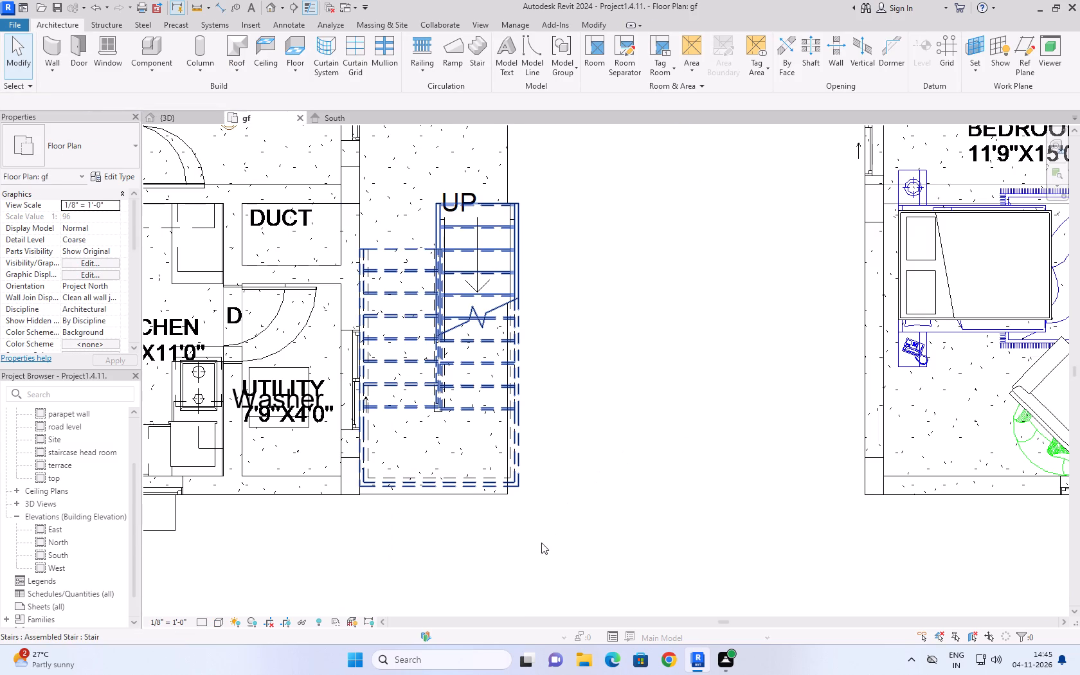
scroll(376, 384, up, 5)
scroll(675, 460, down, 4)
scroll(790, 436, down, 3)
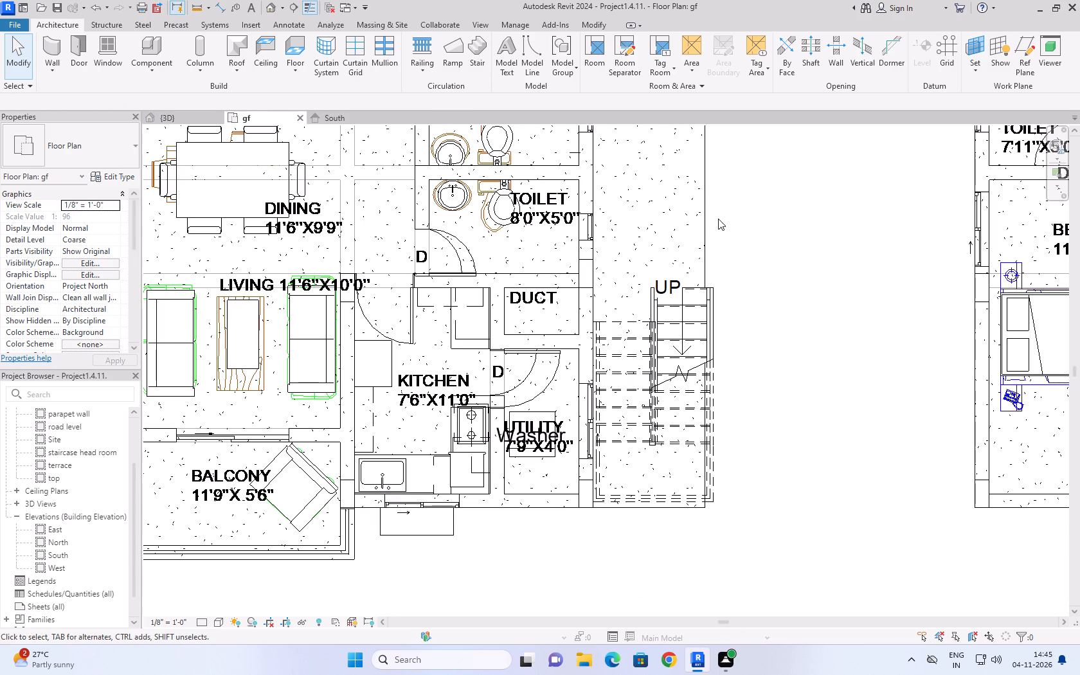
click(705, 204)
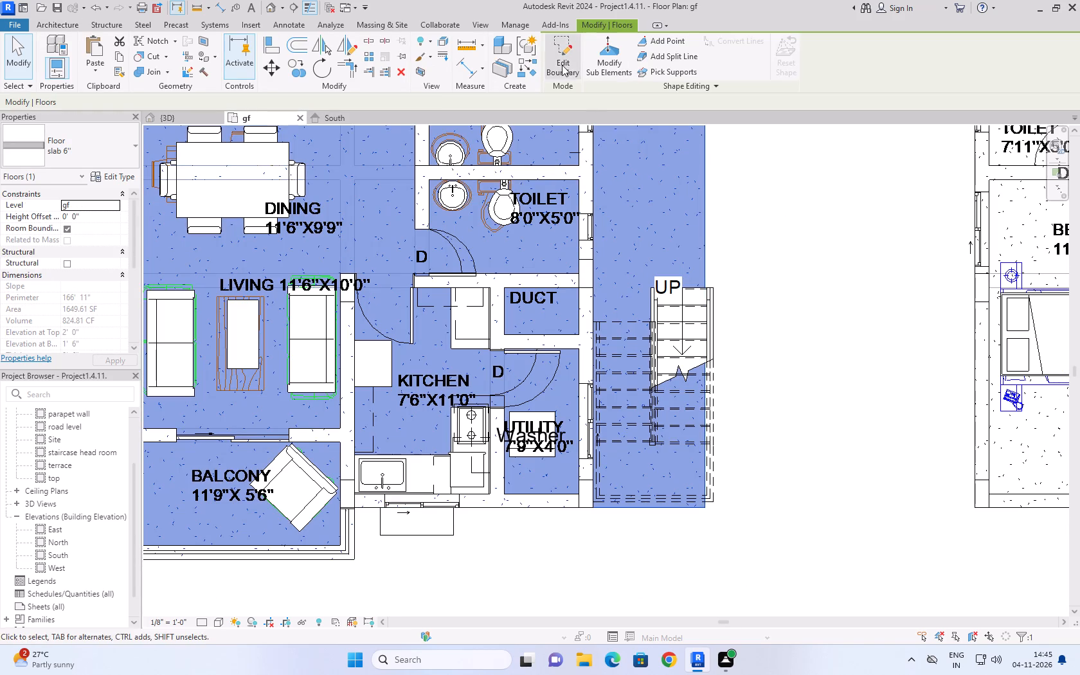
click(562, 65)
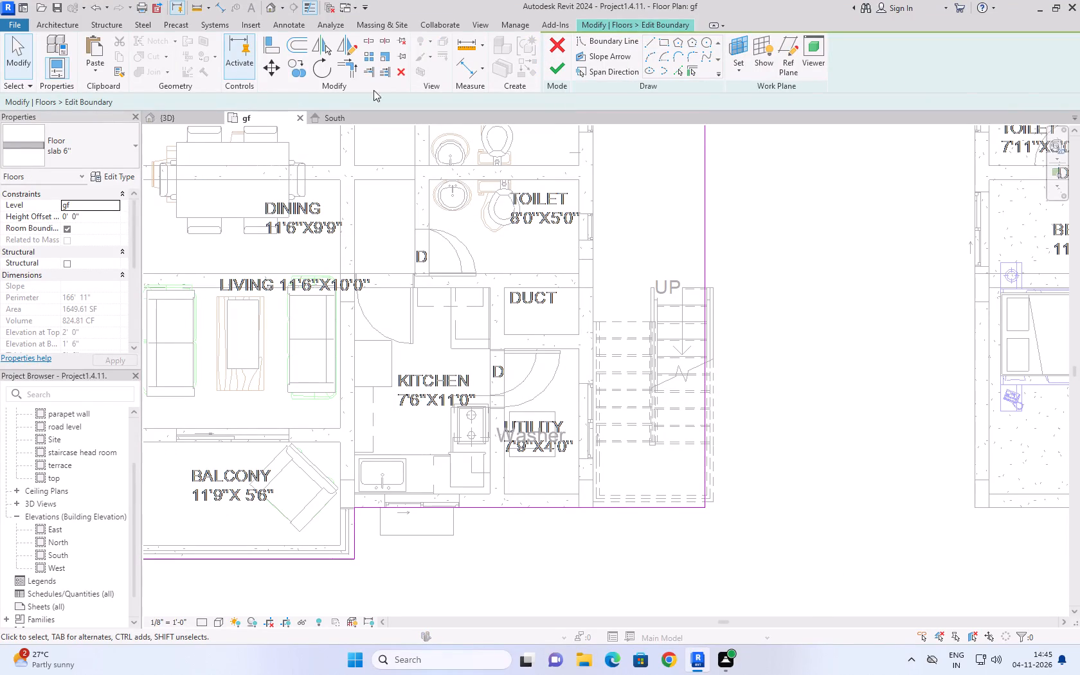
click(705, 224)
key(Right)
key(Right)
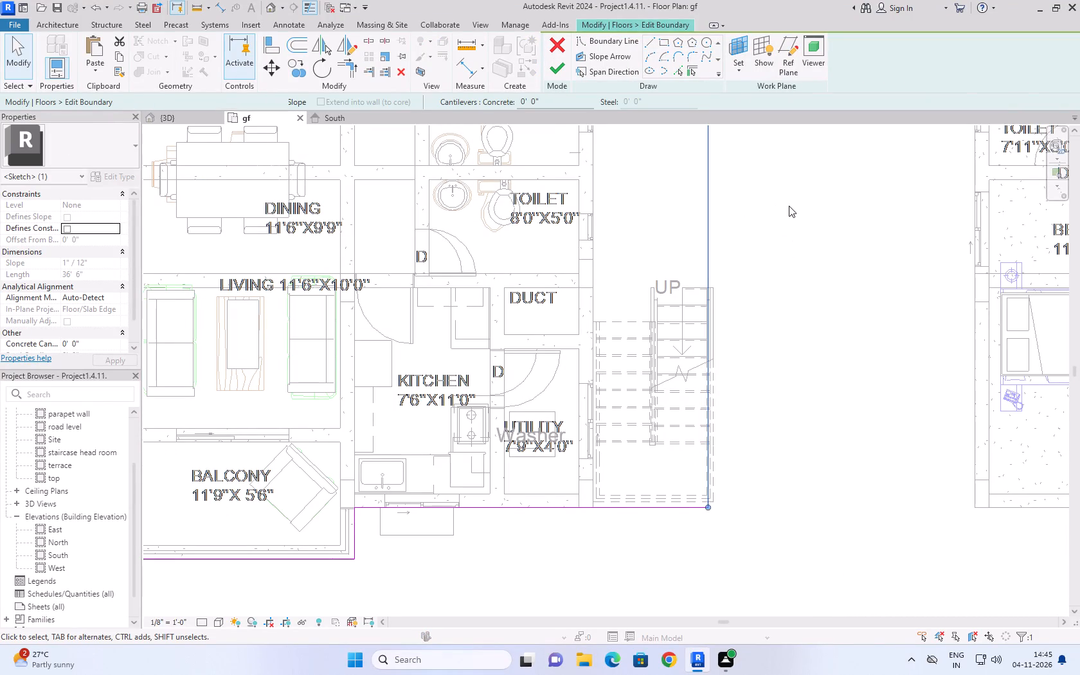
key(Right)
key(Right)
key(Right)
key(Right)
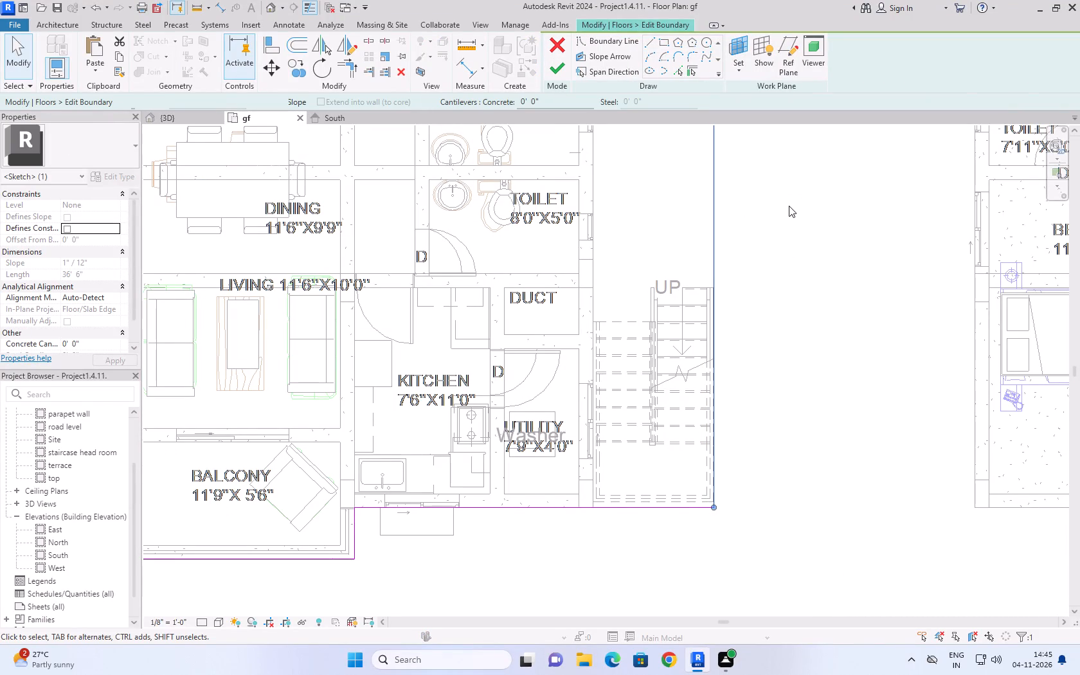
click(789, 206)
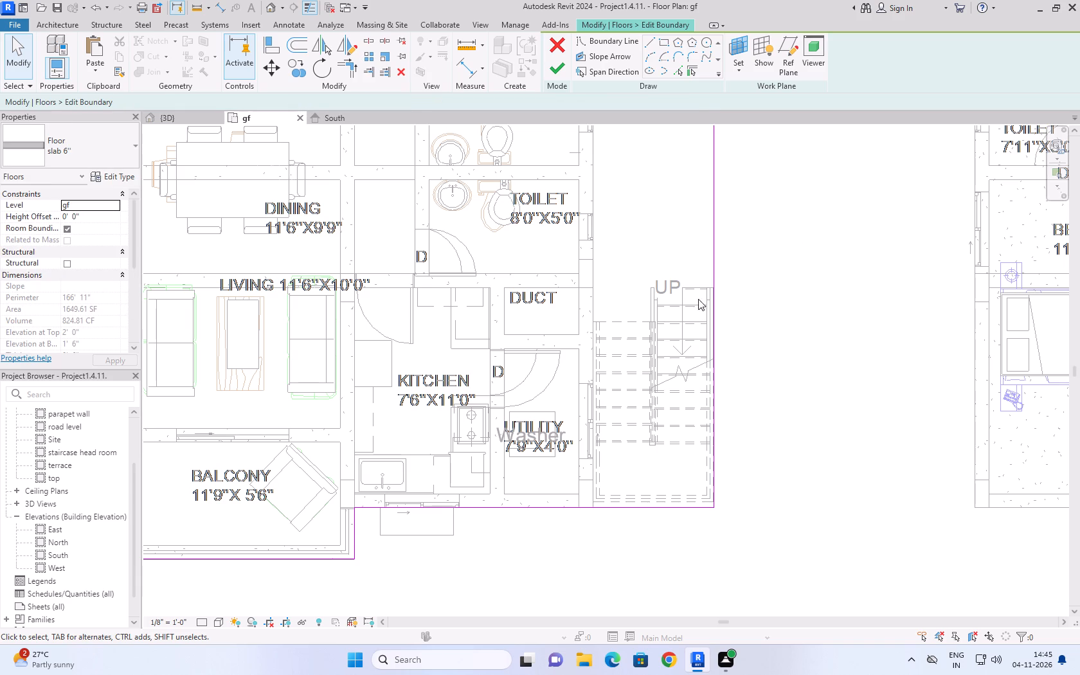
click(545, 65)
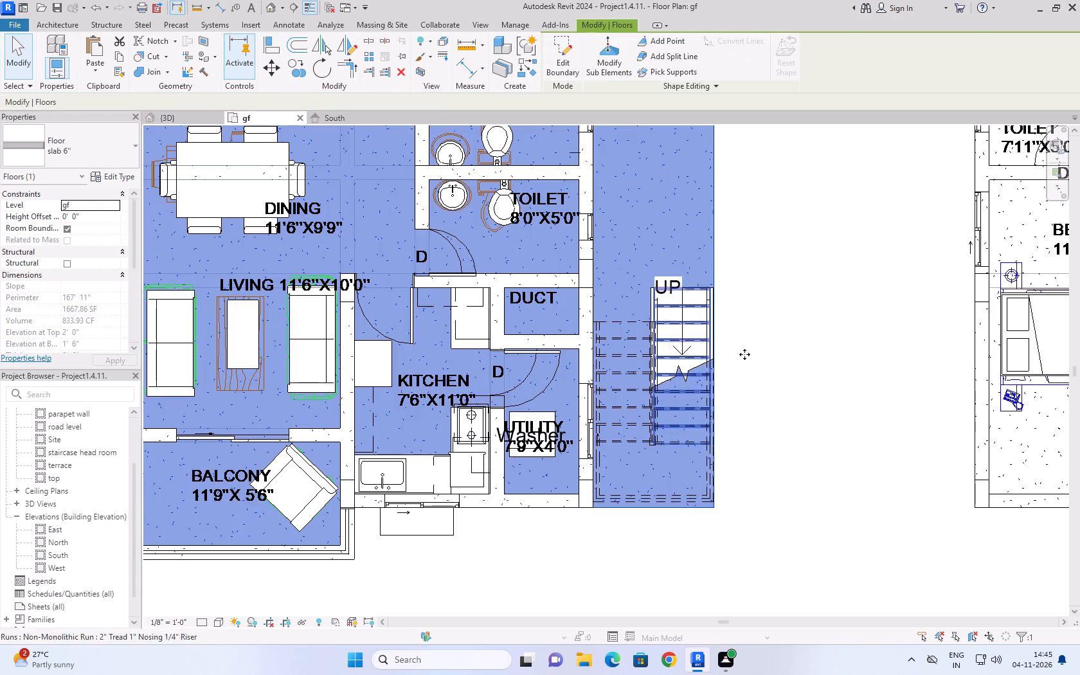
click(846, 272)
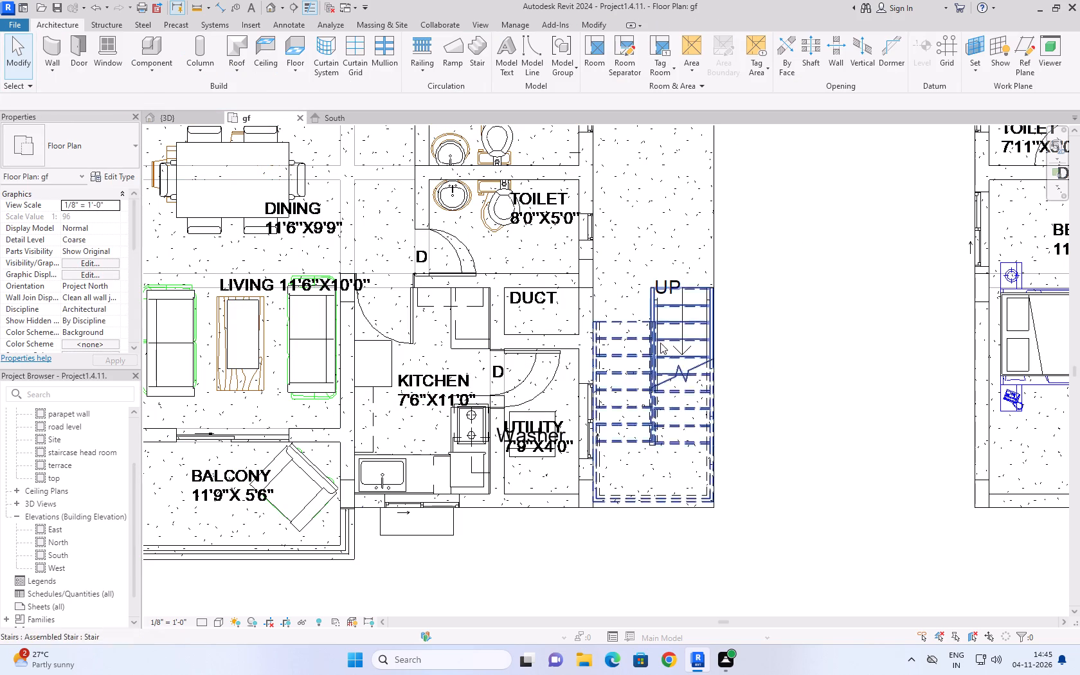
Reopen the western gf slab's boundary sketch and check its east edge's offset from the unit's east wall.
click(357, 124)
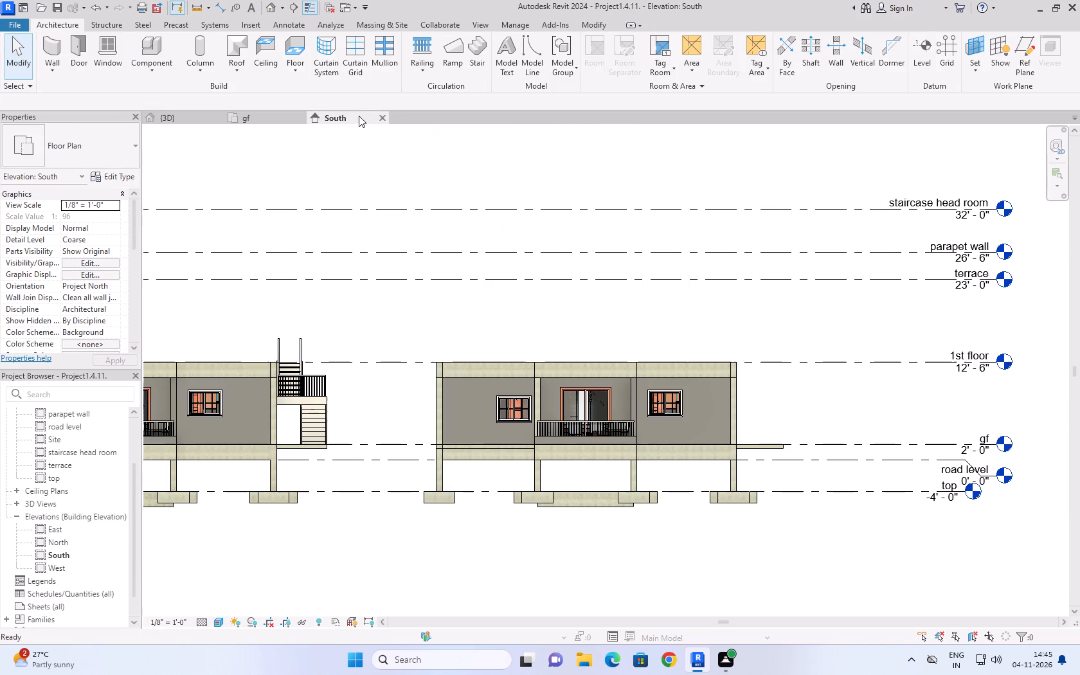
click(262, 115)
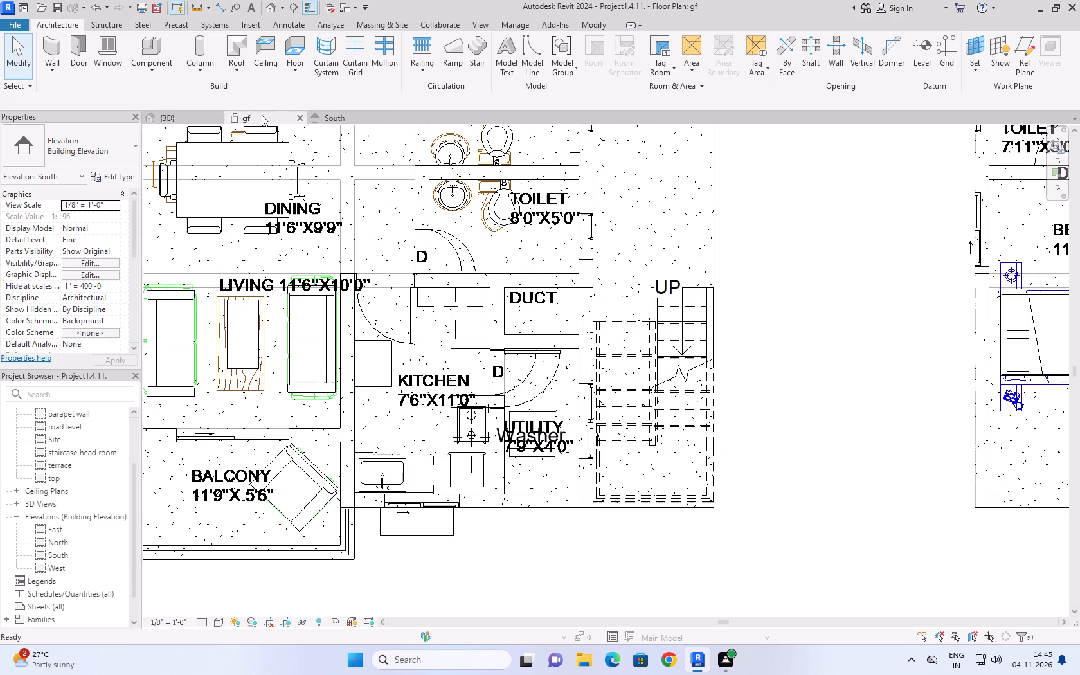
click(717, 229)
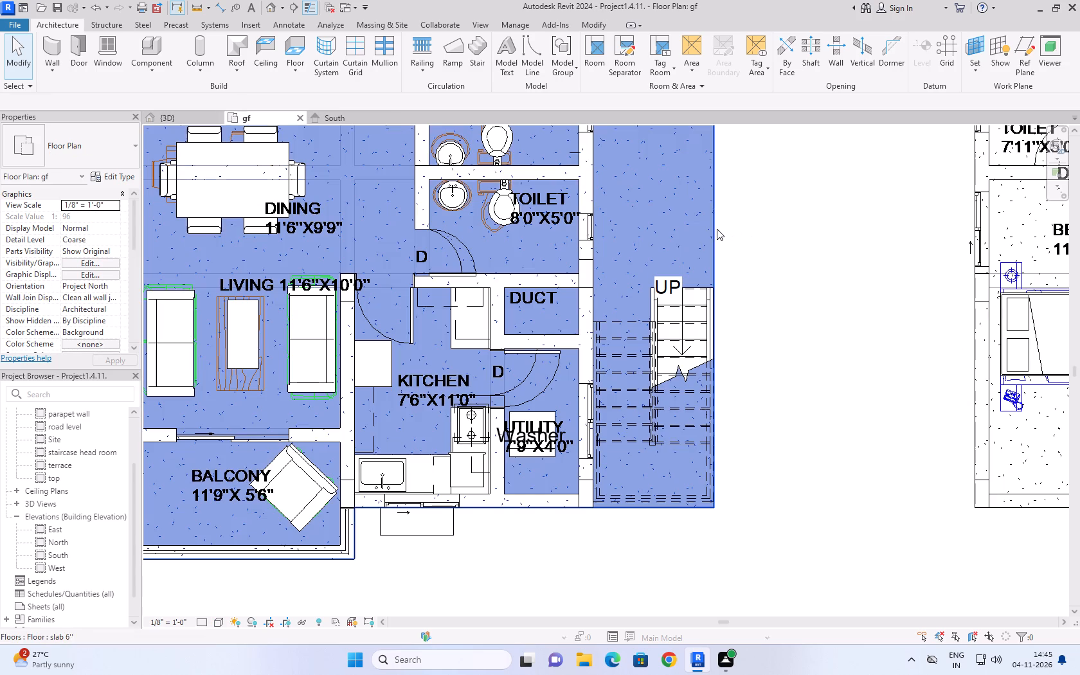
click(564, 70)
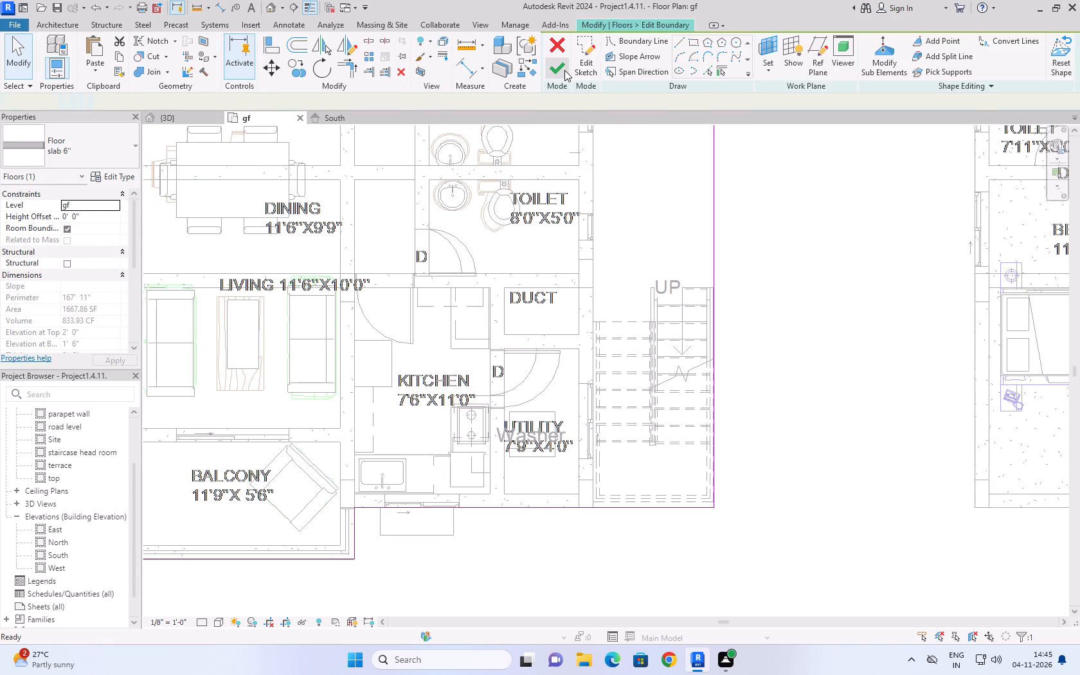
scroll(728, 464, down, 10)
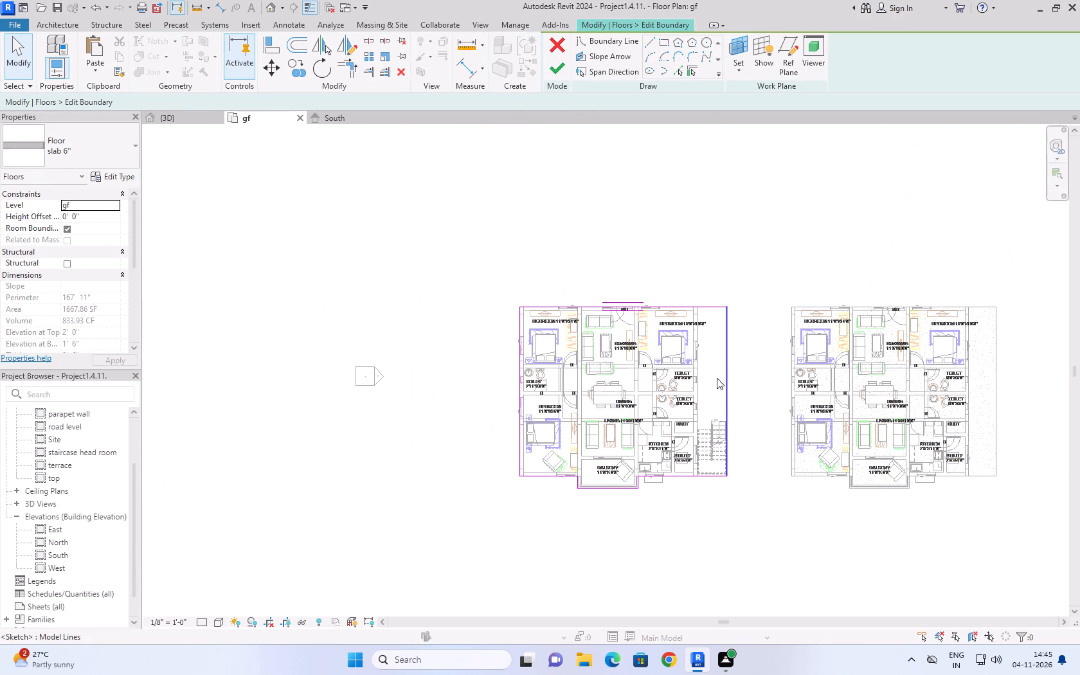
click(728, 341)
scroll(736, 310, up, 4)
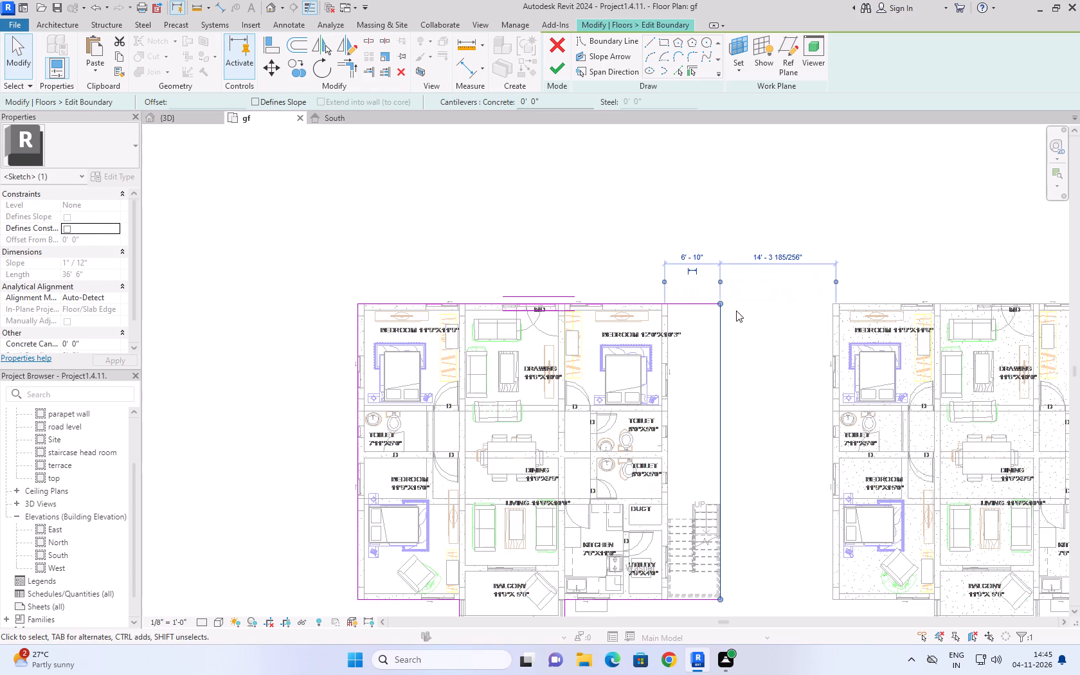
click(736, 391)
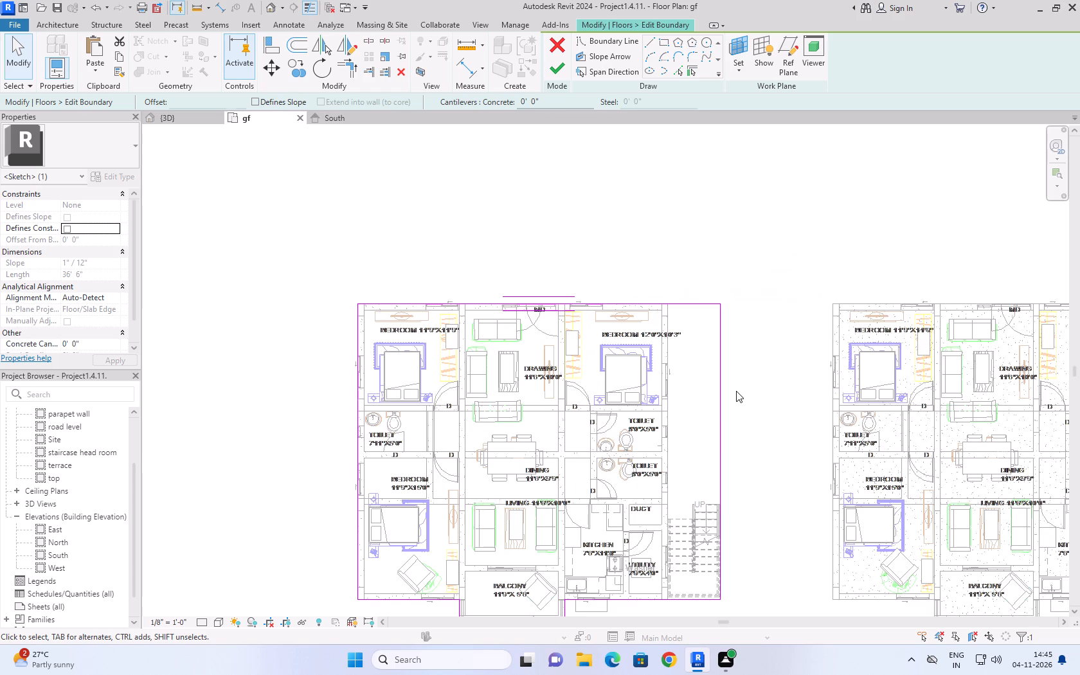
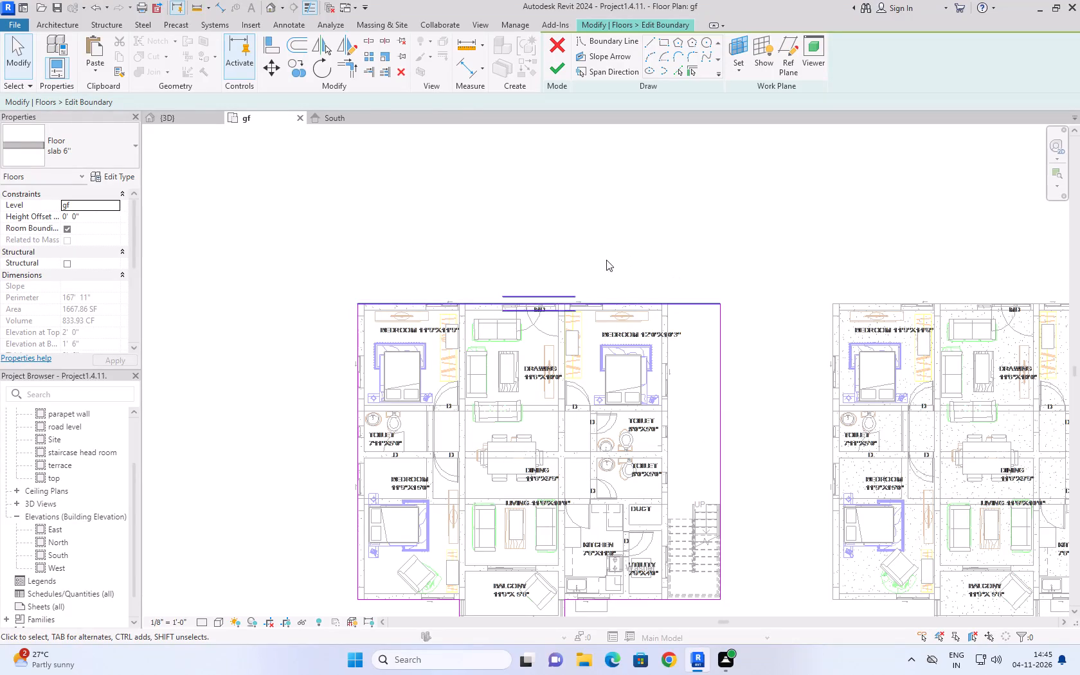
Examine the slab outline and staircase across the two blocks in the South elevation, the 3D view and the gf plan.
click(336, 107)
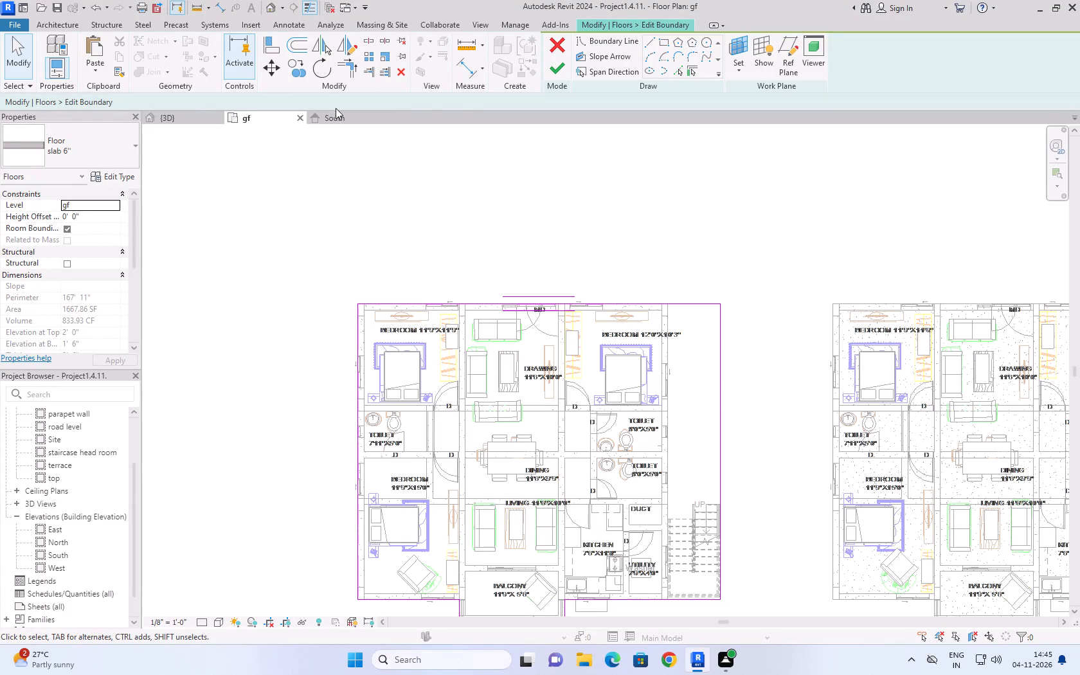
click(336, 114)
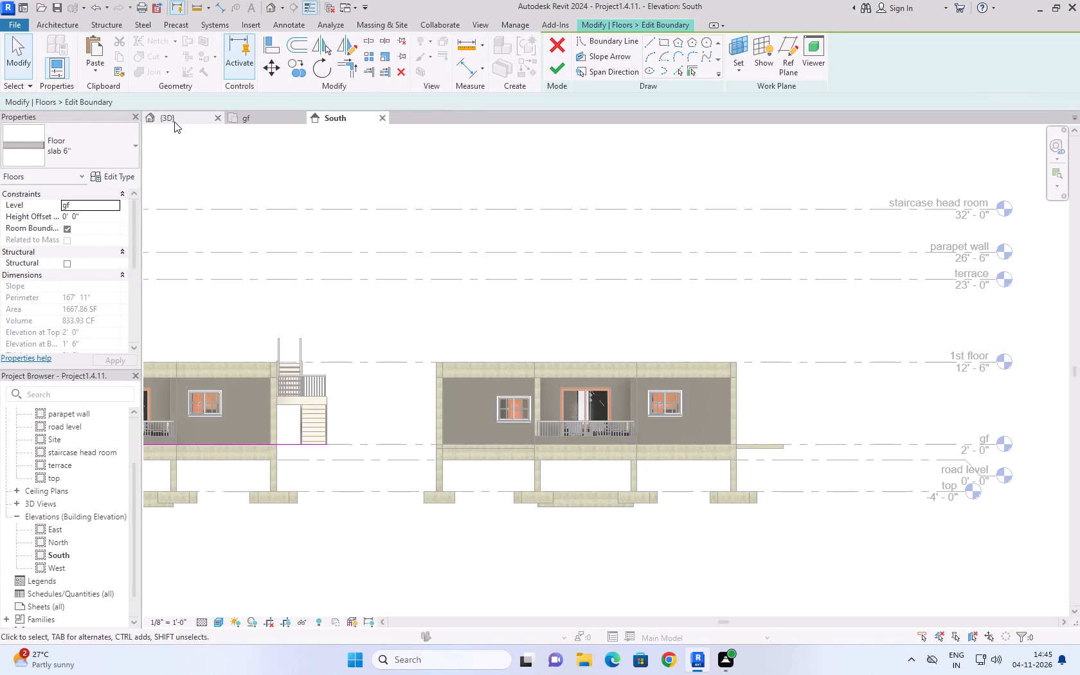
click(177, 118)
scroll(405, 403, down, 4)
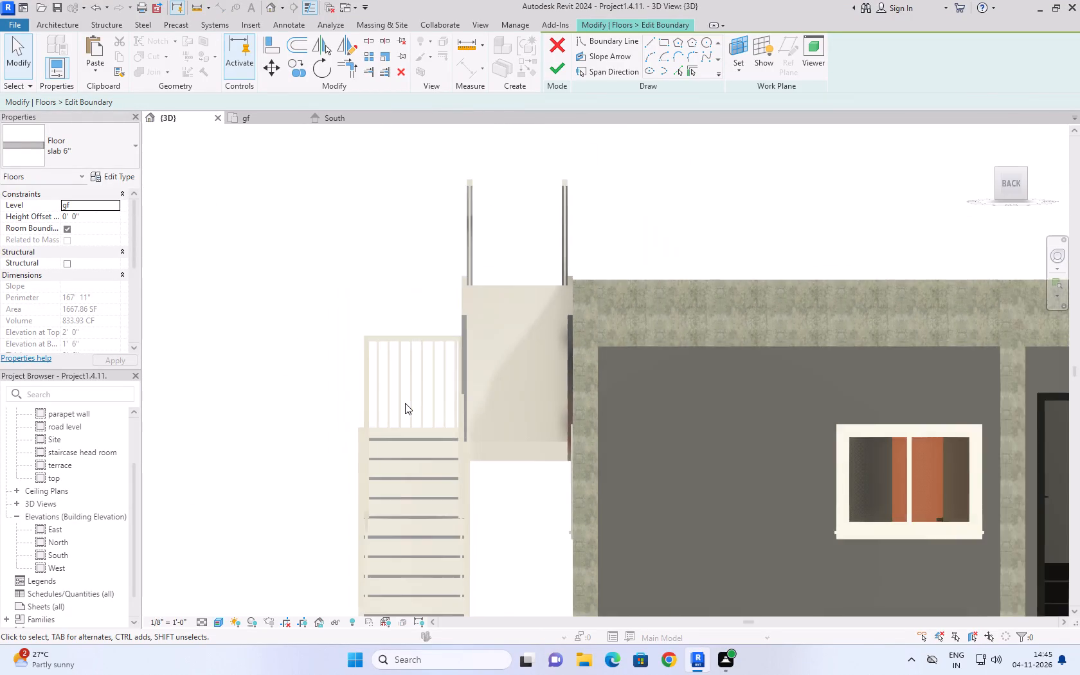
scroll(405, 403, down, 4)
scroll(597, 260, down, 4)
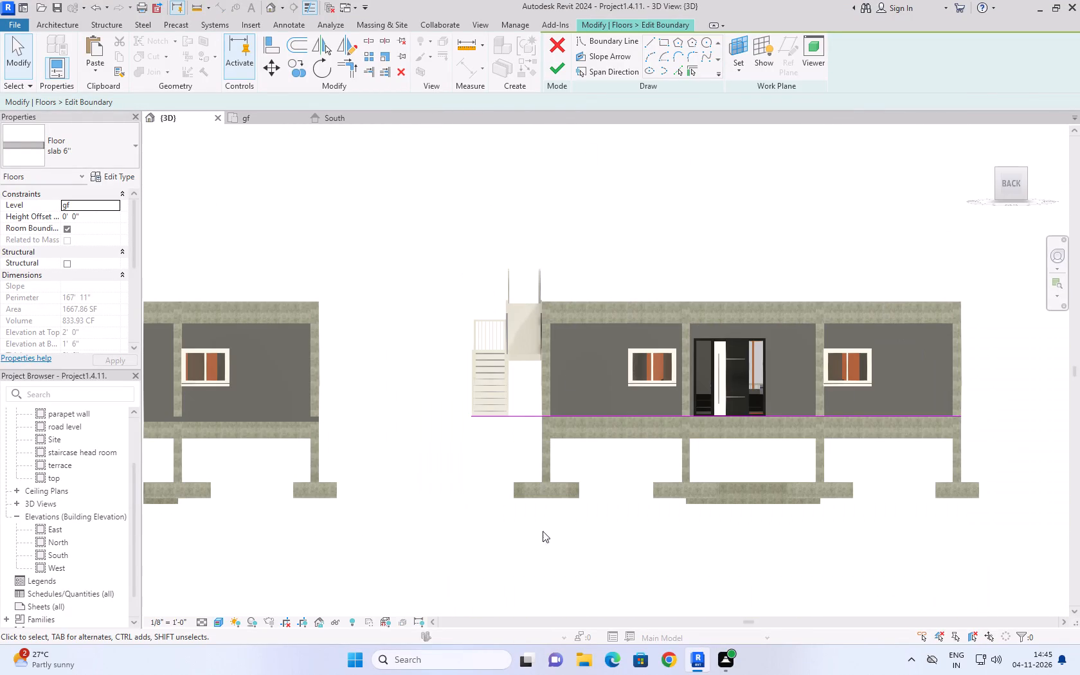
click(512, 534)
click(702, 195)
click(346, 121)
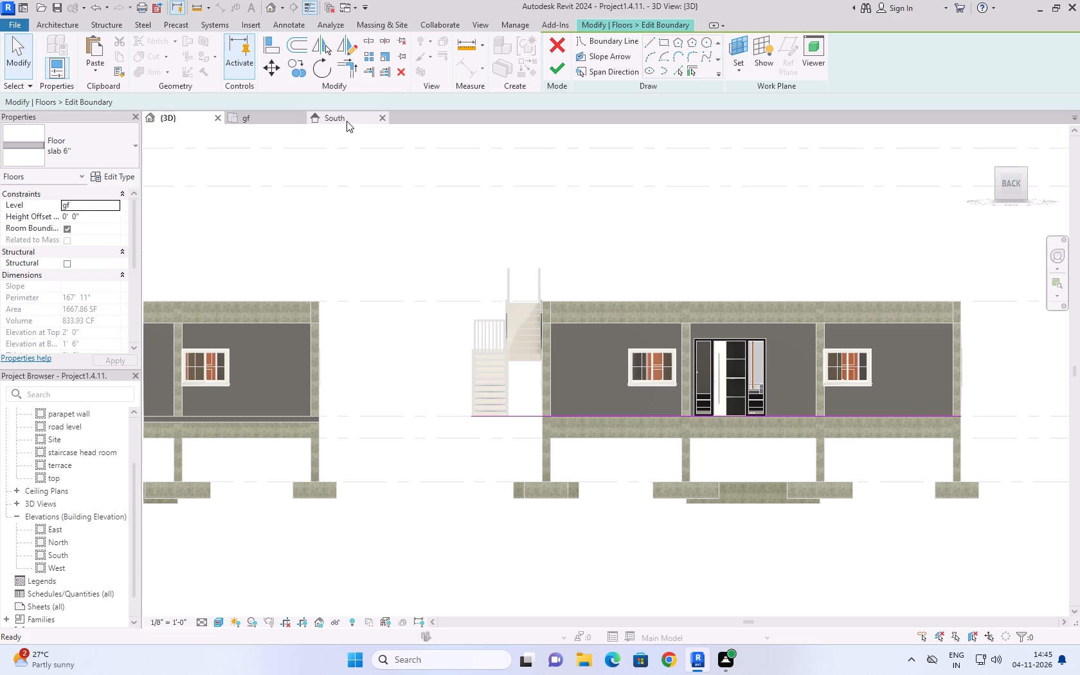
click(256, 121)
scroll(583, 239, down, 7)
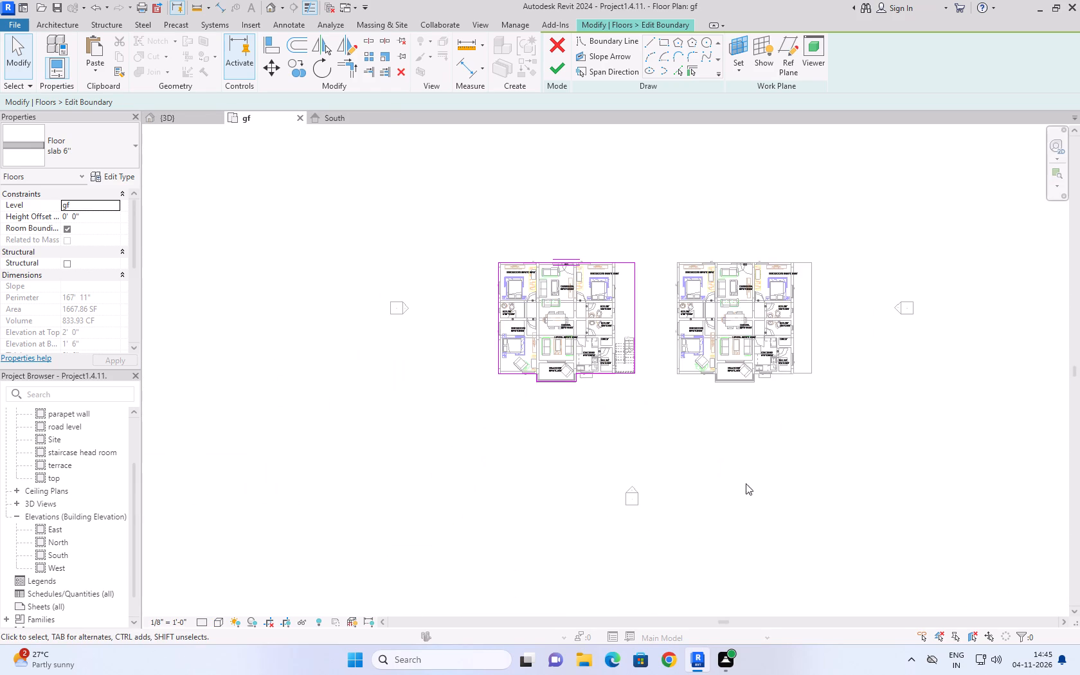
scroll(838, 449, up, 3)
scroll(739, 372, down, 4)
scroll(661, 339, down, 1)
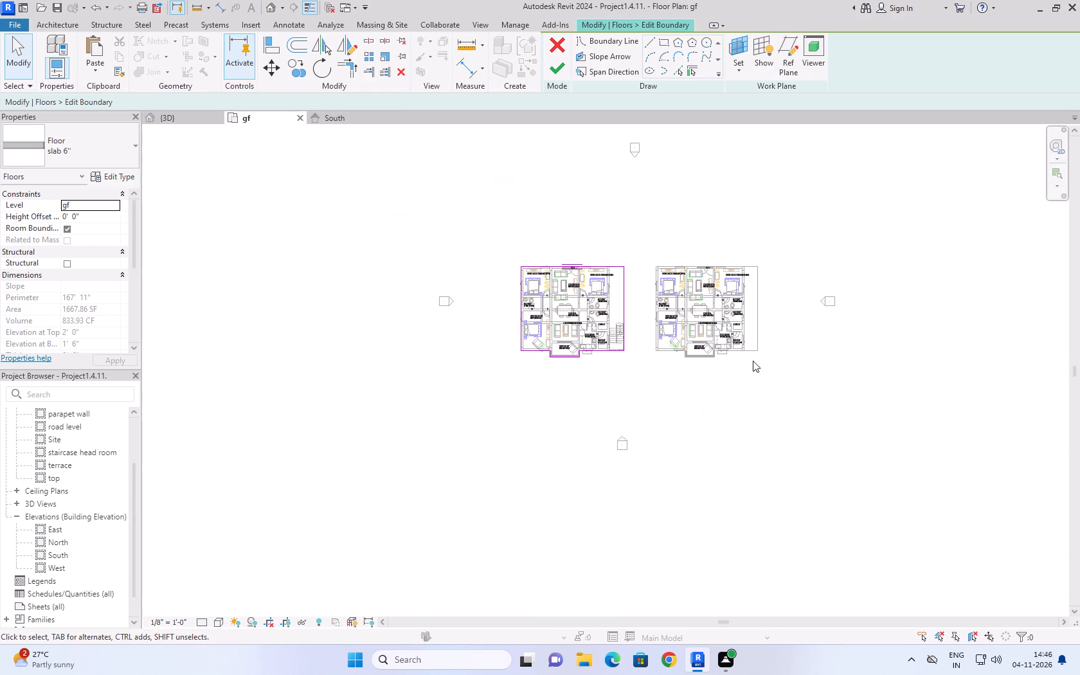
scroll(778, 260, up, 3)
scroll(675, 258, up, 2)
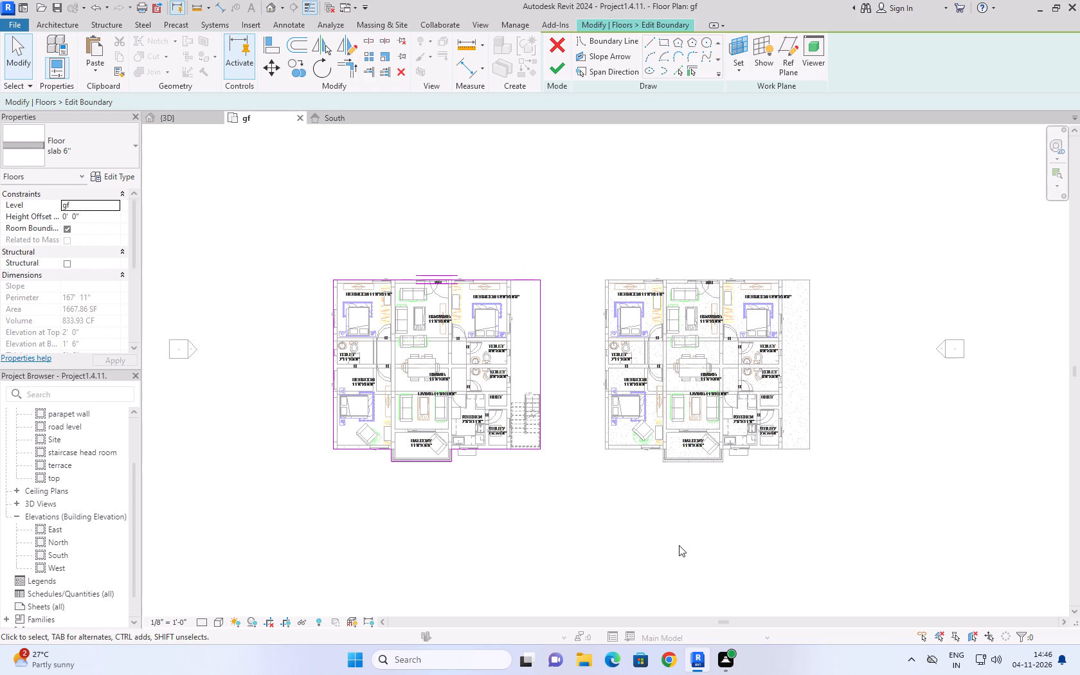
scroll(709, 396, down, 3)
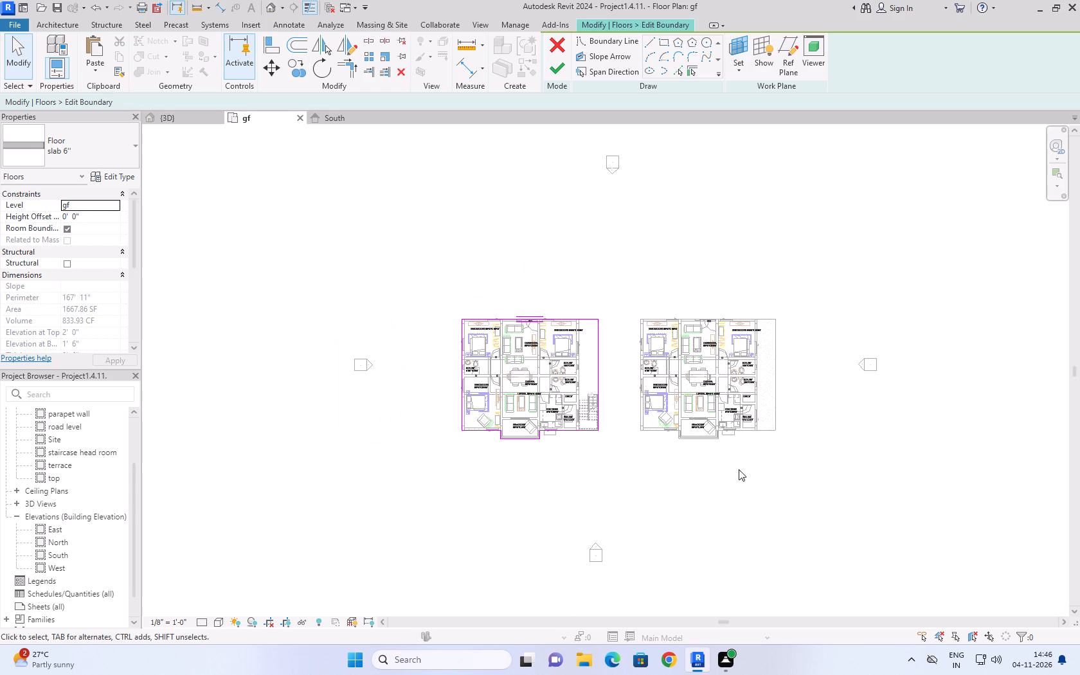
scroll(747, 478, up, 3)
scroll(561, 500, down, 3)
scroll(431, 454, up, 1)
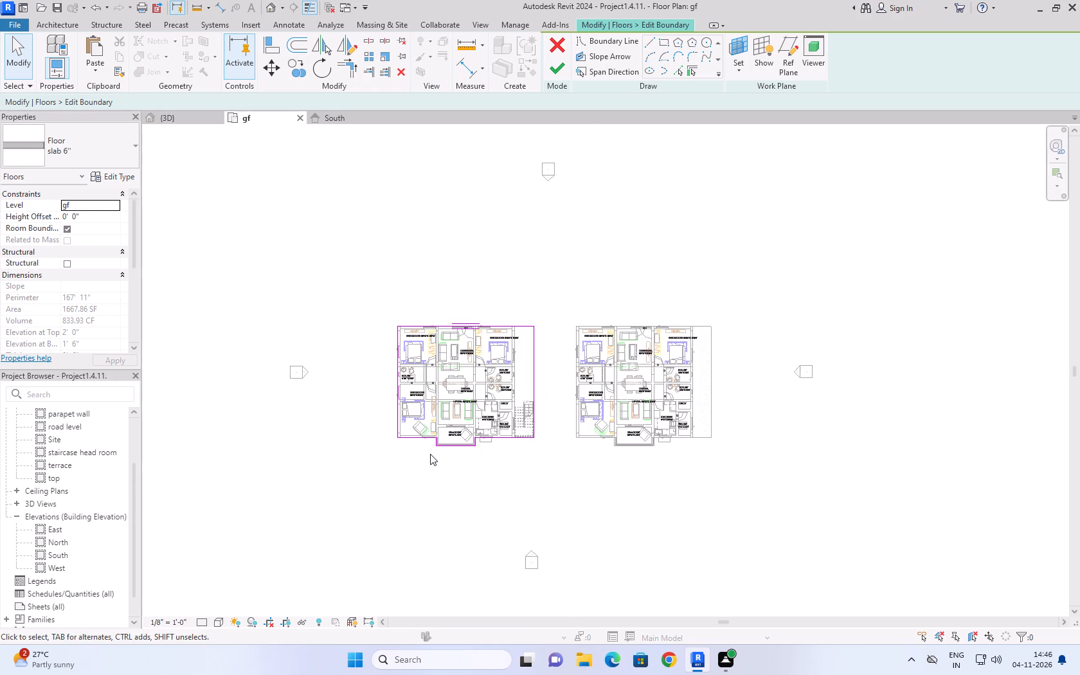
scroll(430, 454, up, 4)
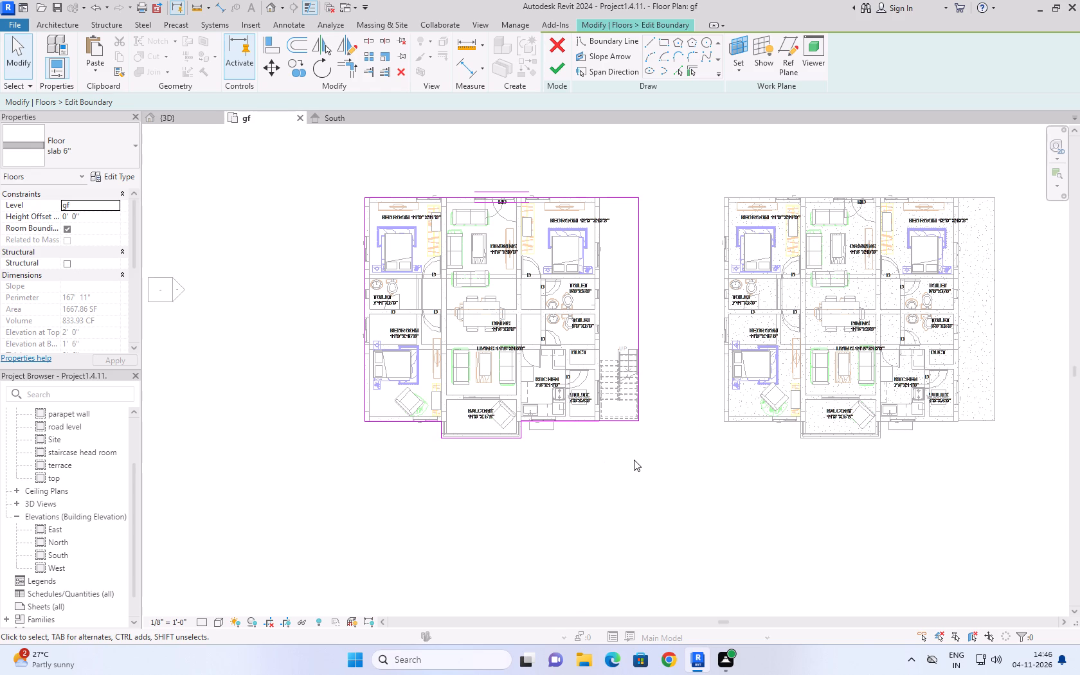
Finish the boundary edit of the first block's 6" floor slab.
click(548, 64)
click(637, 492)
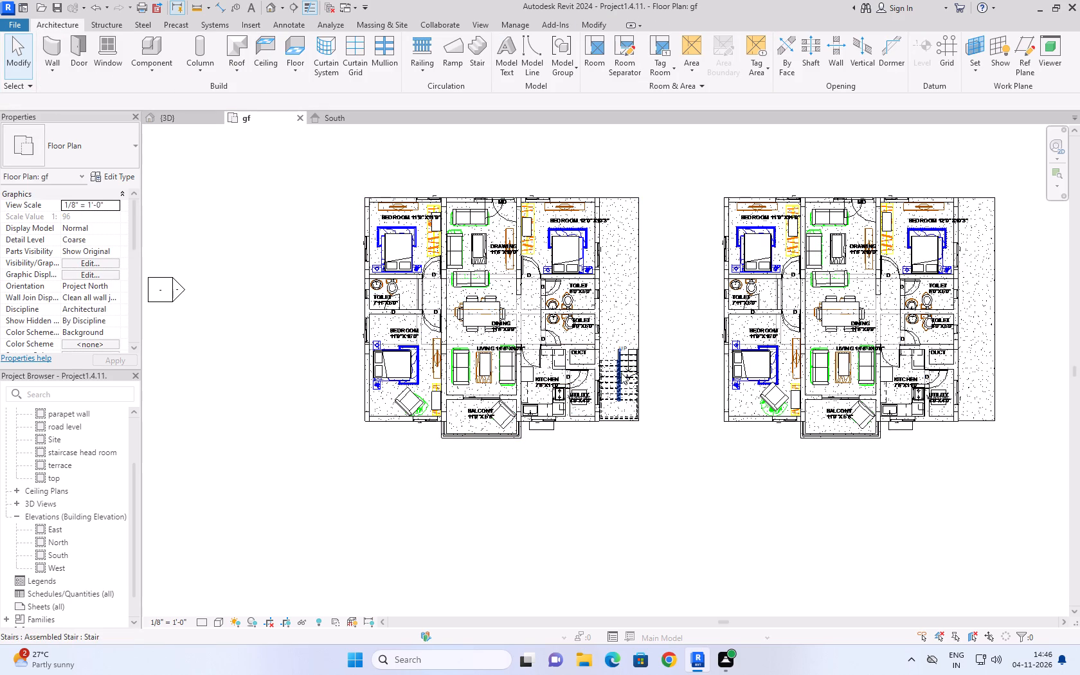
Copy the first block's staircase to the matching outer slab corner beside the utility room of the second block.
click(629, 363)
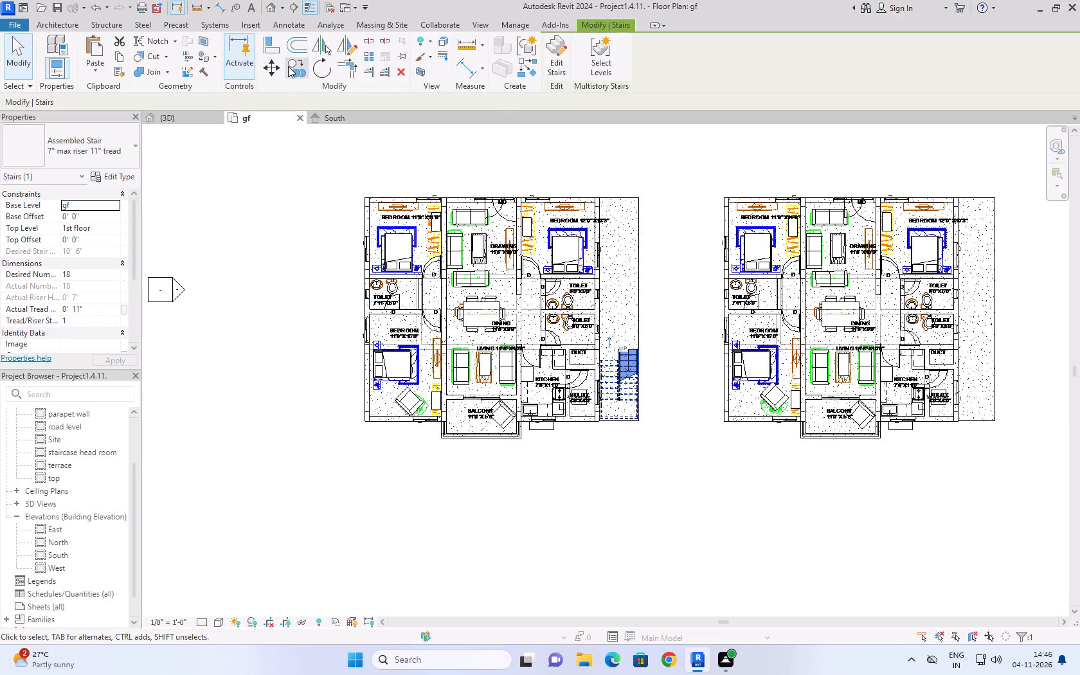
click(288, 66)
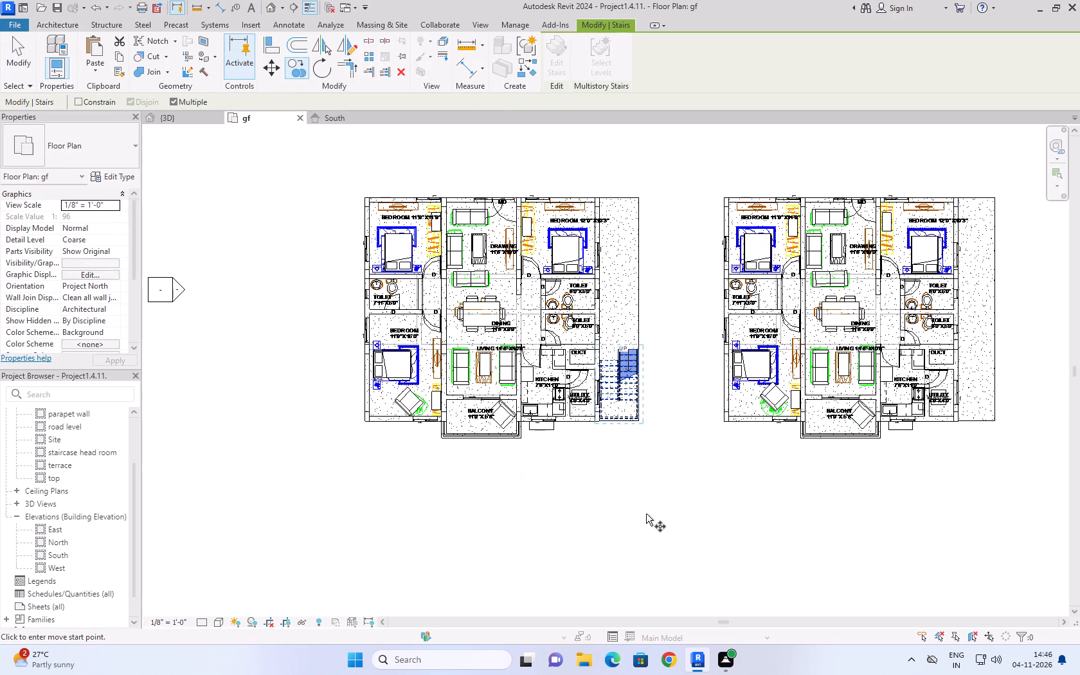
scroll(646, 514, up, 4)
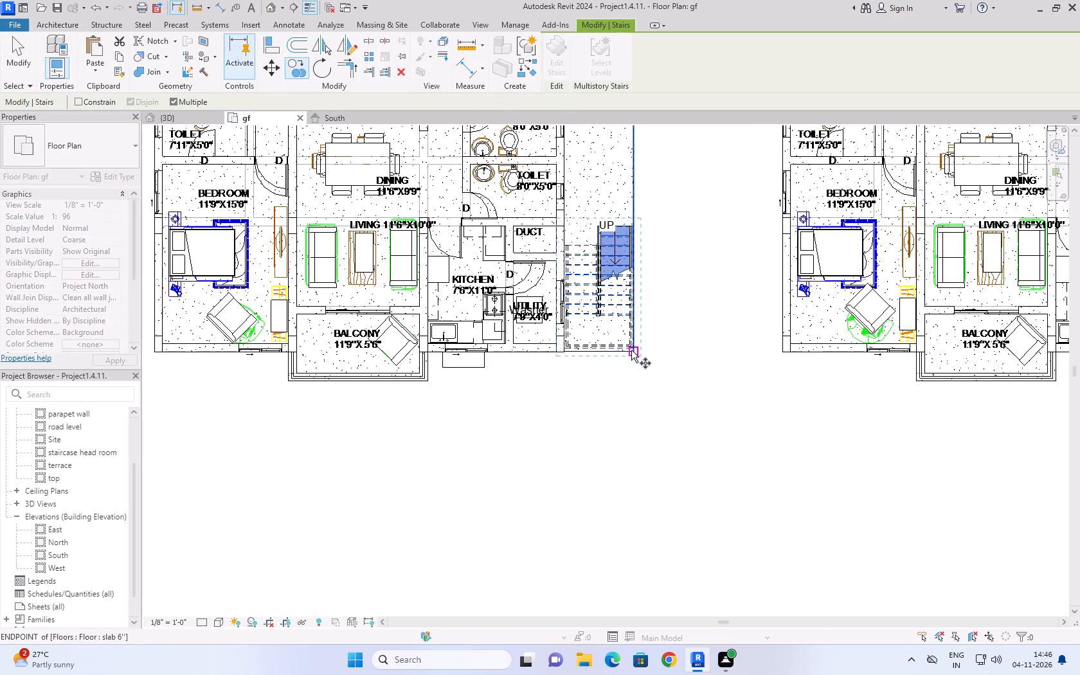
click(632, 346)
scroll(651, 473, down, 3)
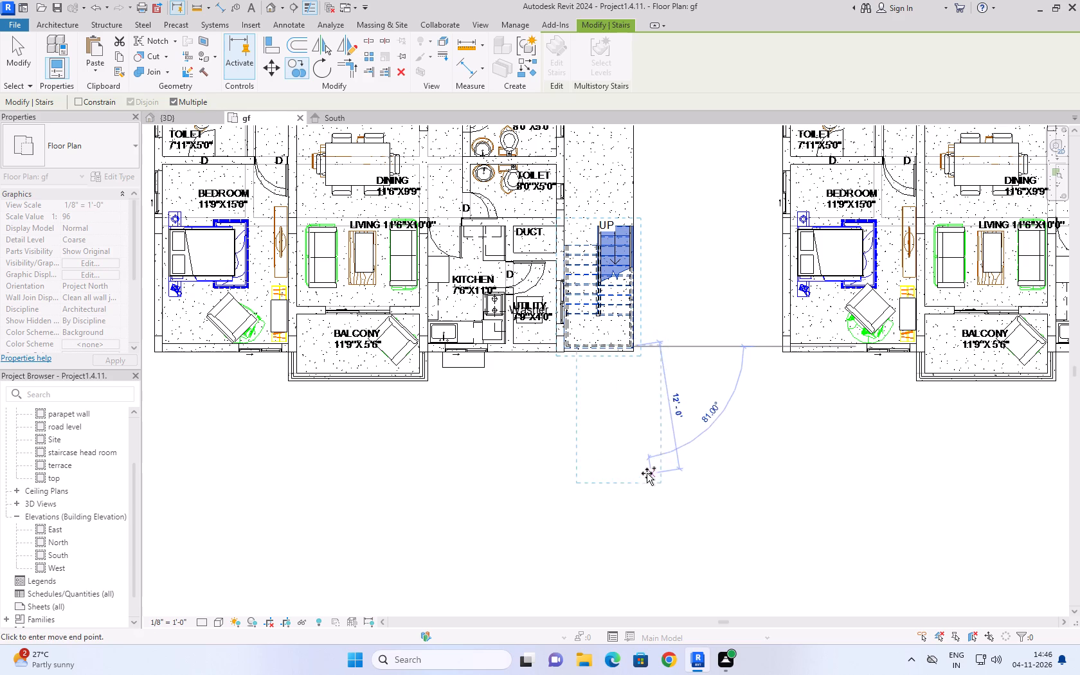
scroll(647, 473, down, 9)
scroll(770, 429, up, 10)
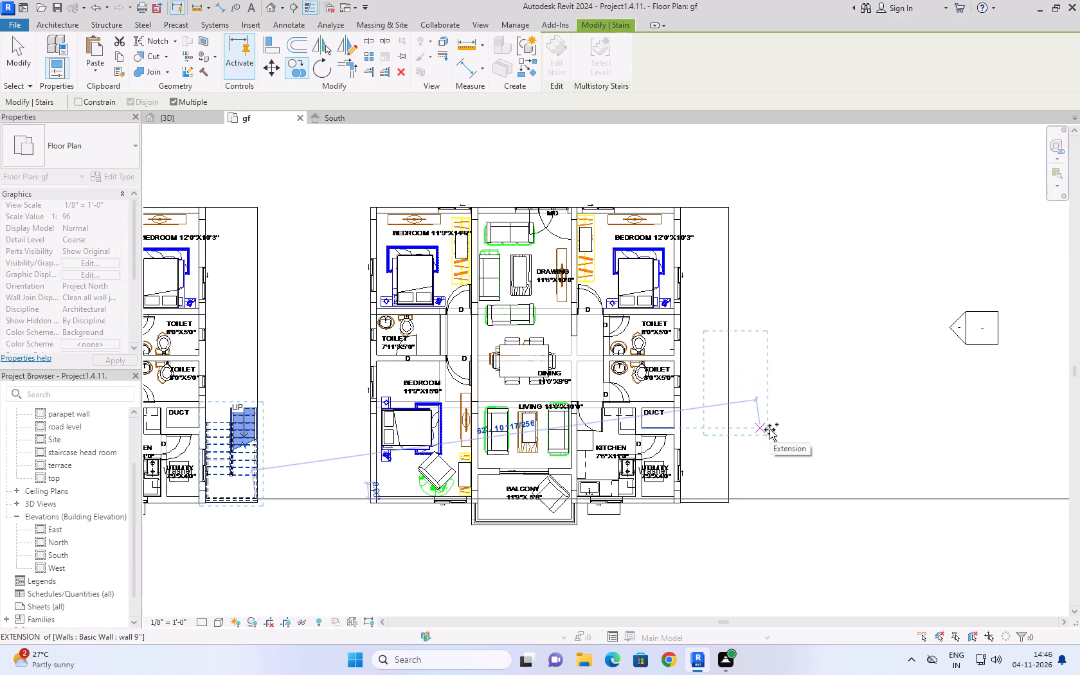
scroll(721, 503, up, 6)
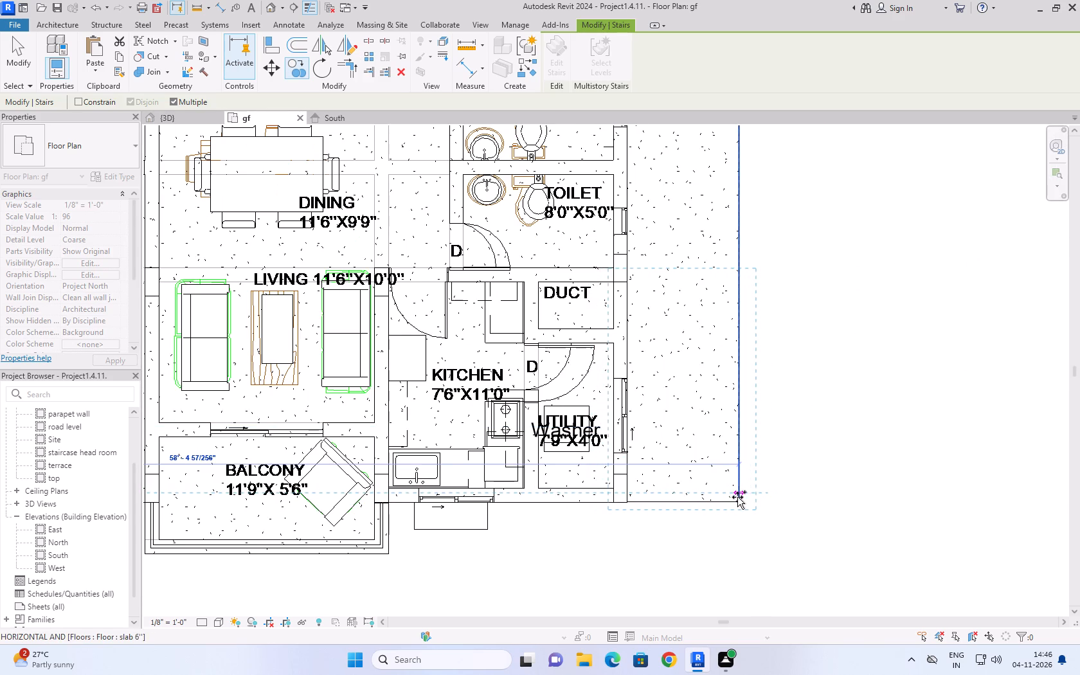
click(737, 499)
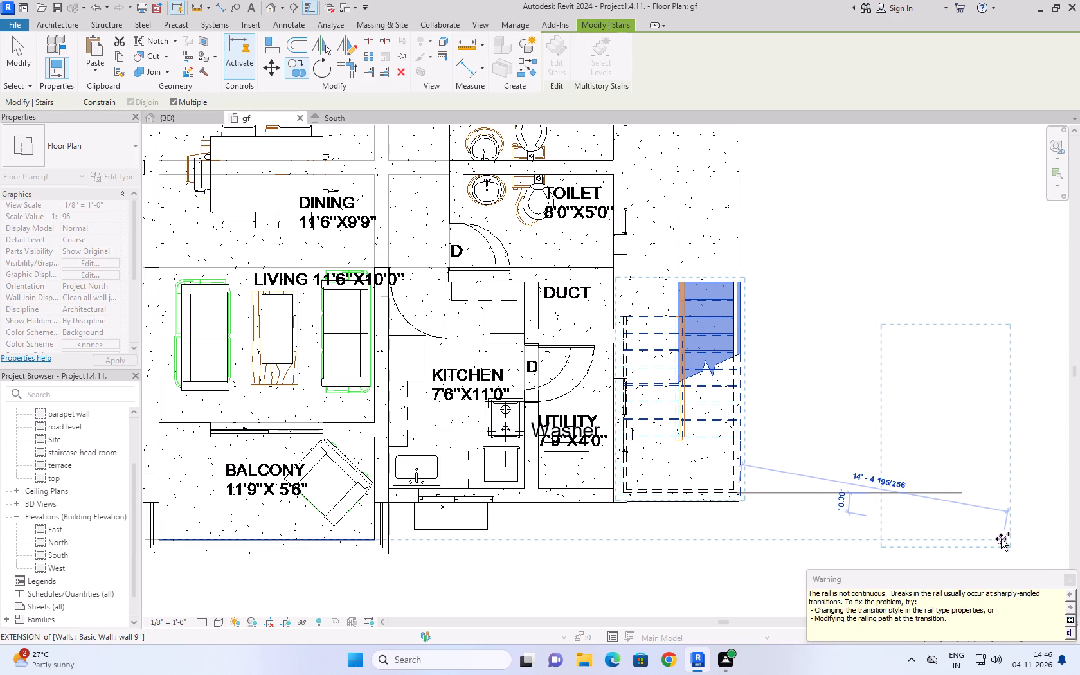
click(1072, 581)
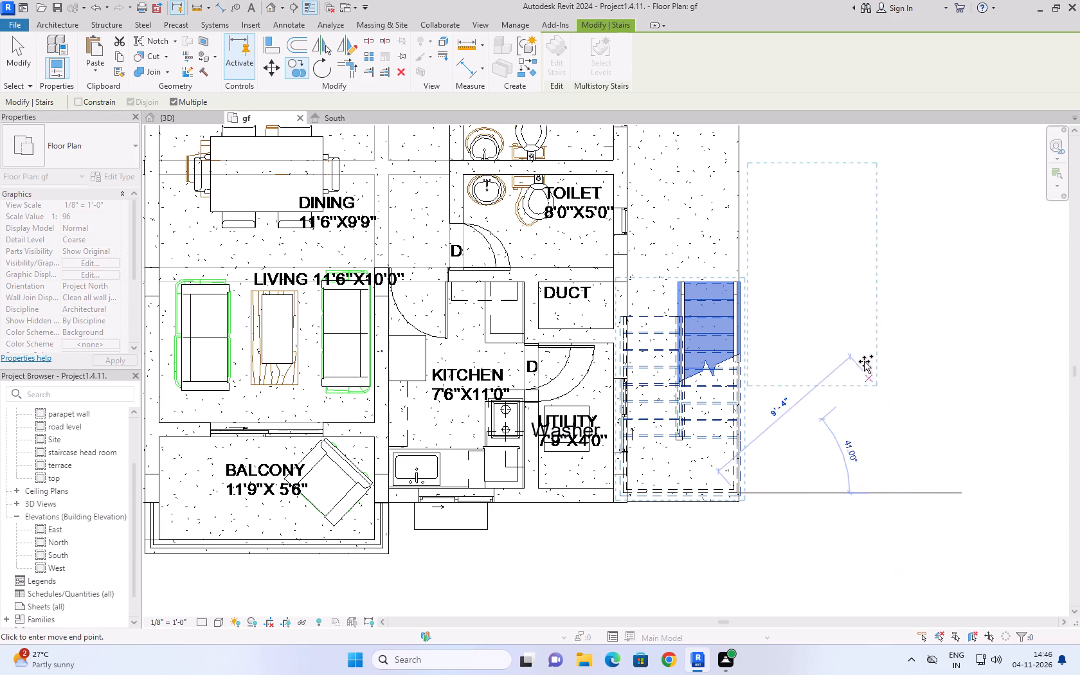
click(850, 334)
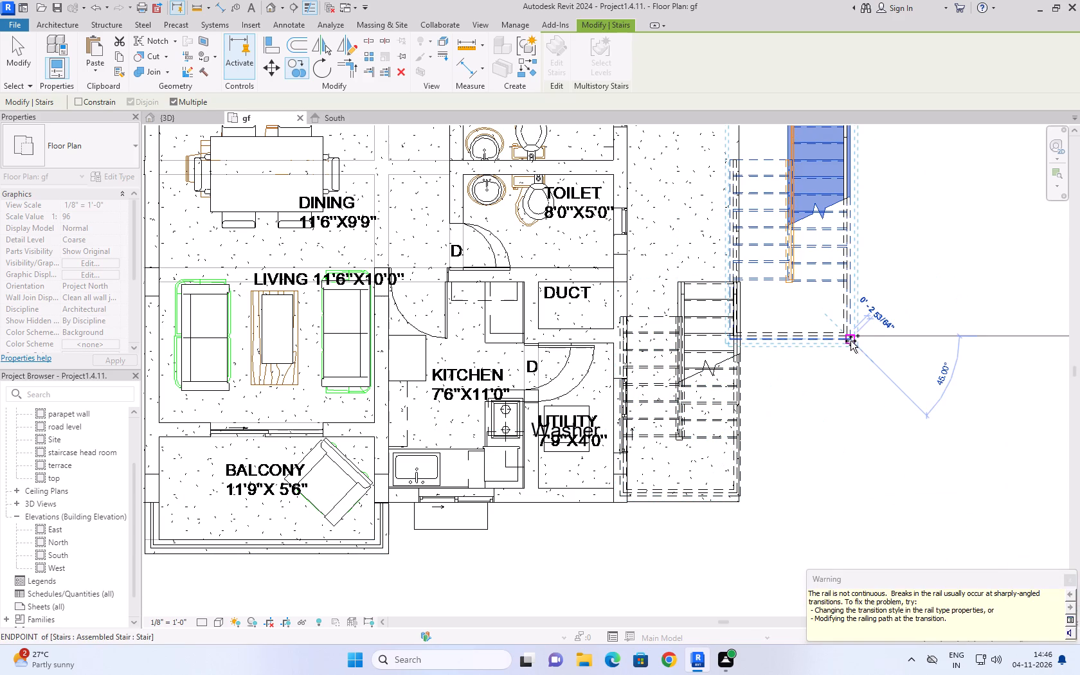
key(ctrl+z)
key(Escape)
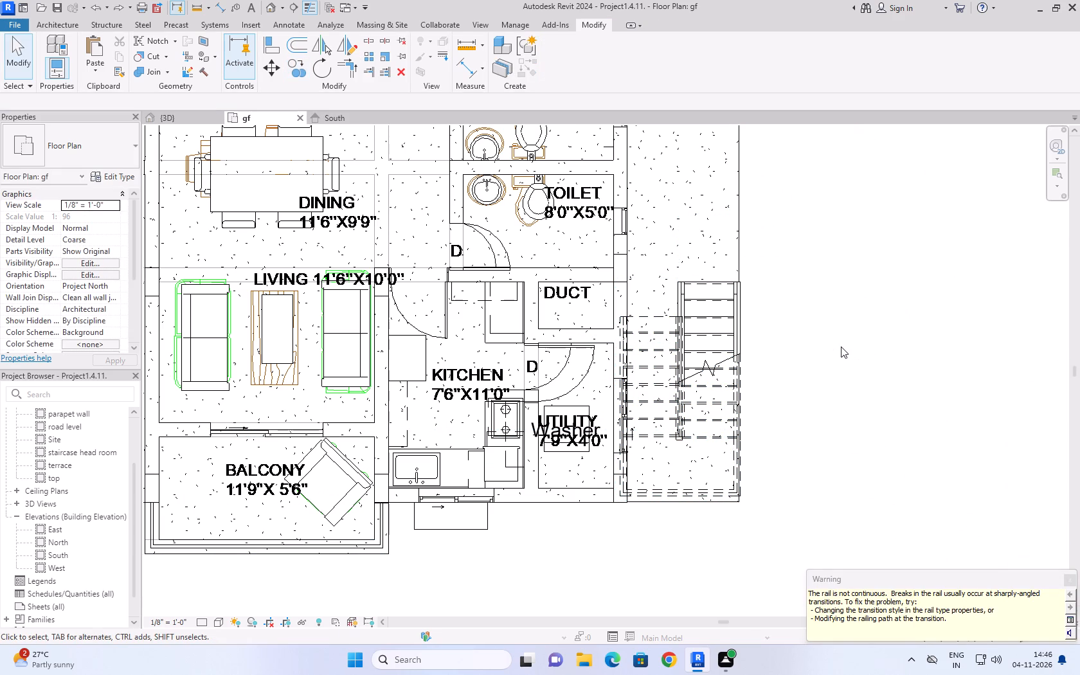
key(Escape)
key(Escape)
Edit the second block's gf slab boundary so its stair-side edge is 6' 10" from the wall, and finish the sketch.
click(743, 206)
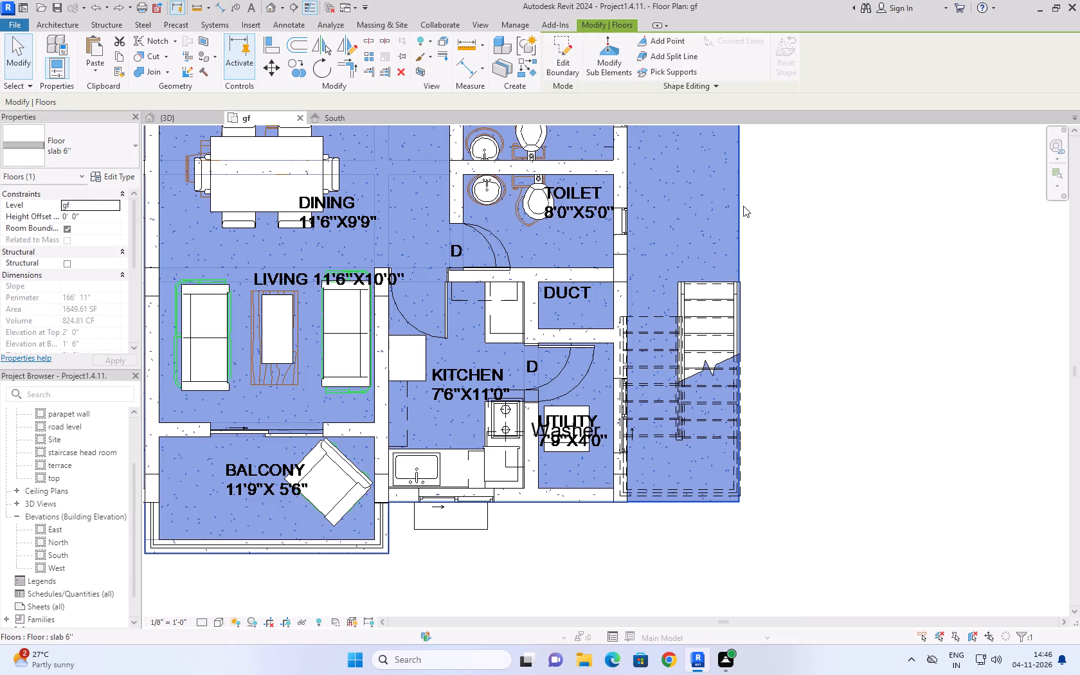
click(561, 67)
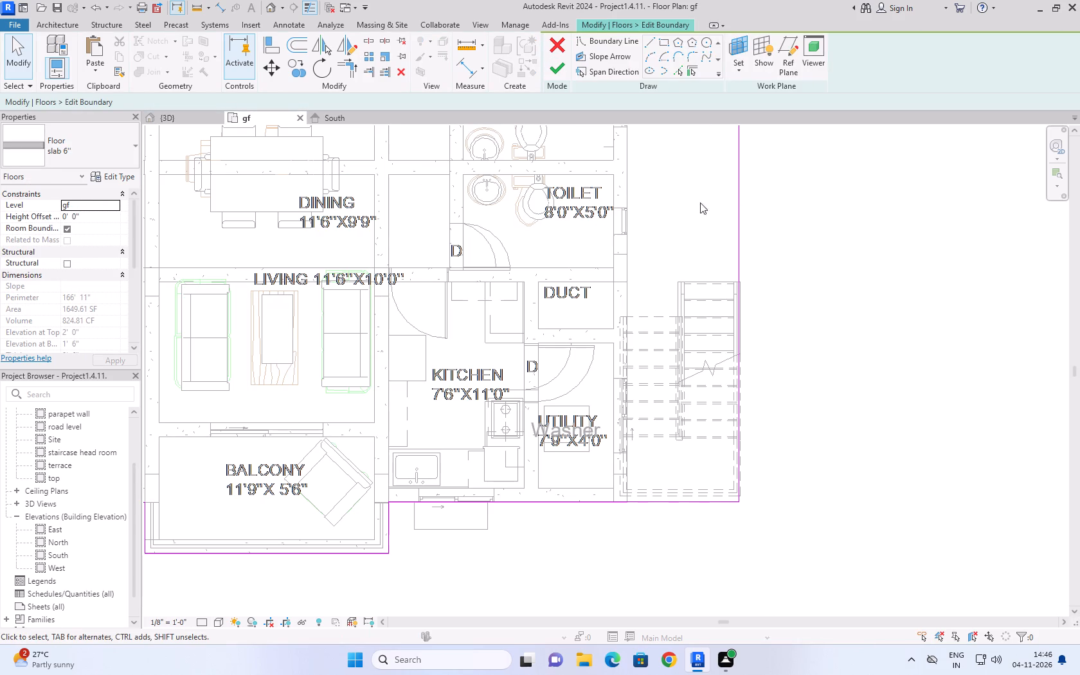
click(737, 213)
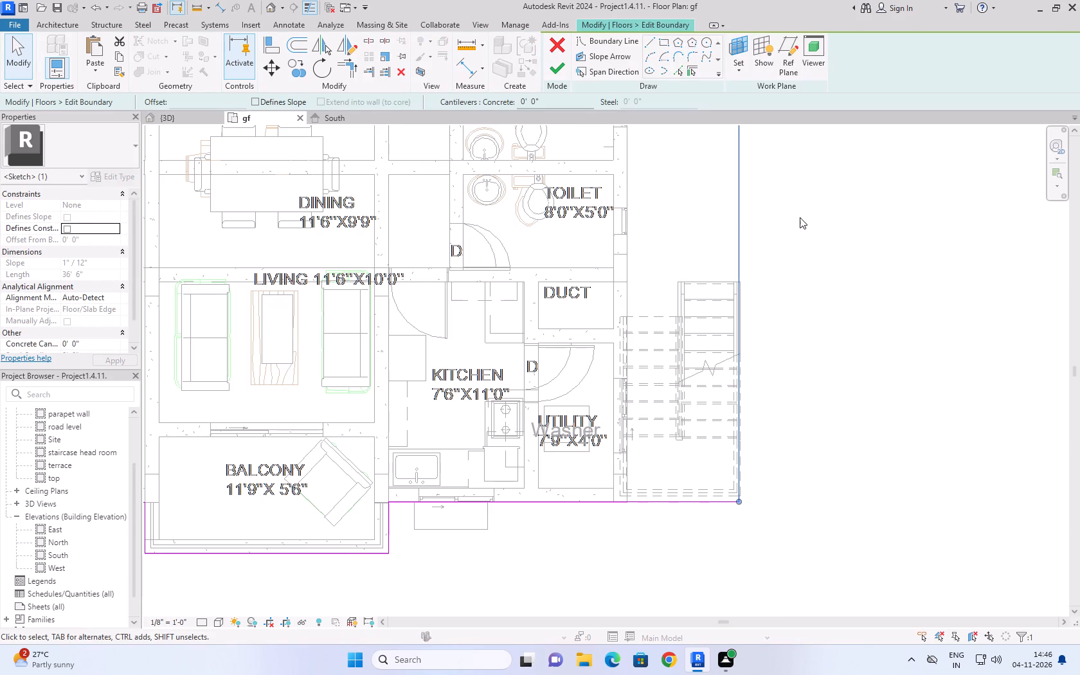
scroll(803, 224, down, 10)
middle_drag(803, 230, 804, 376)
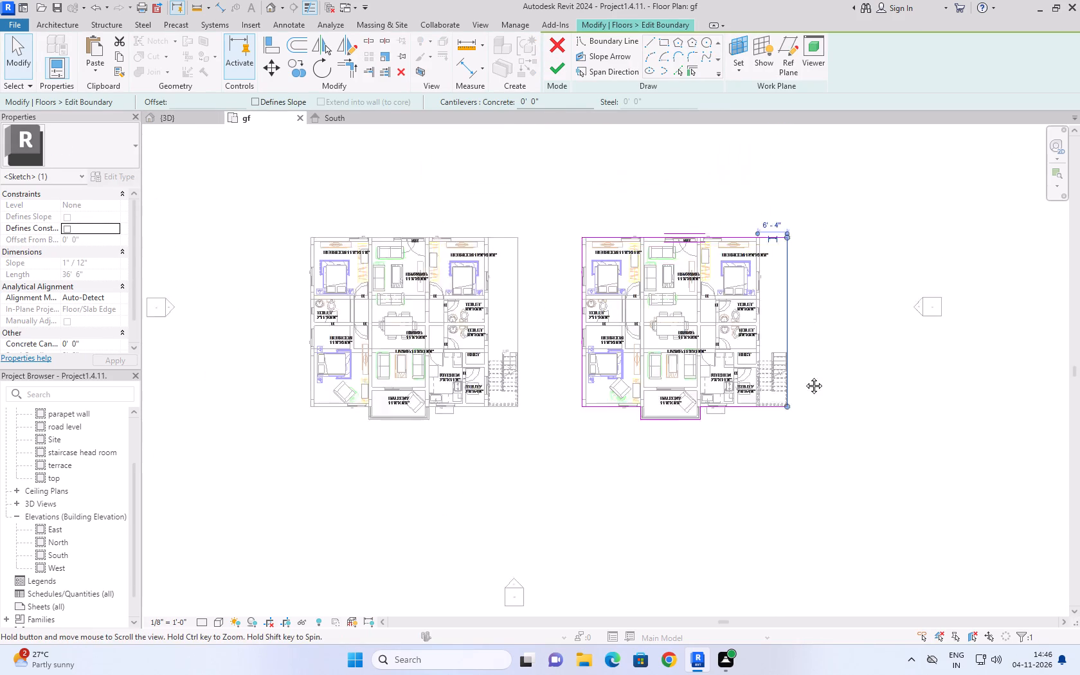
middle_drag(804, 376, 804, 403)
scroll(804, 316, up, 8)
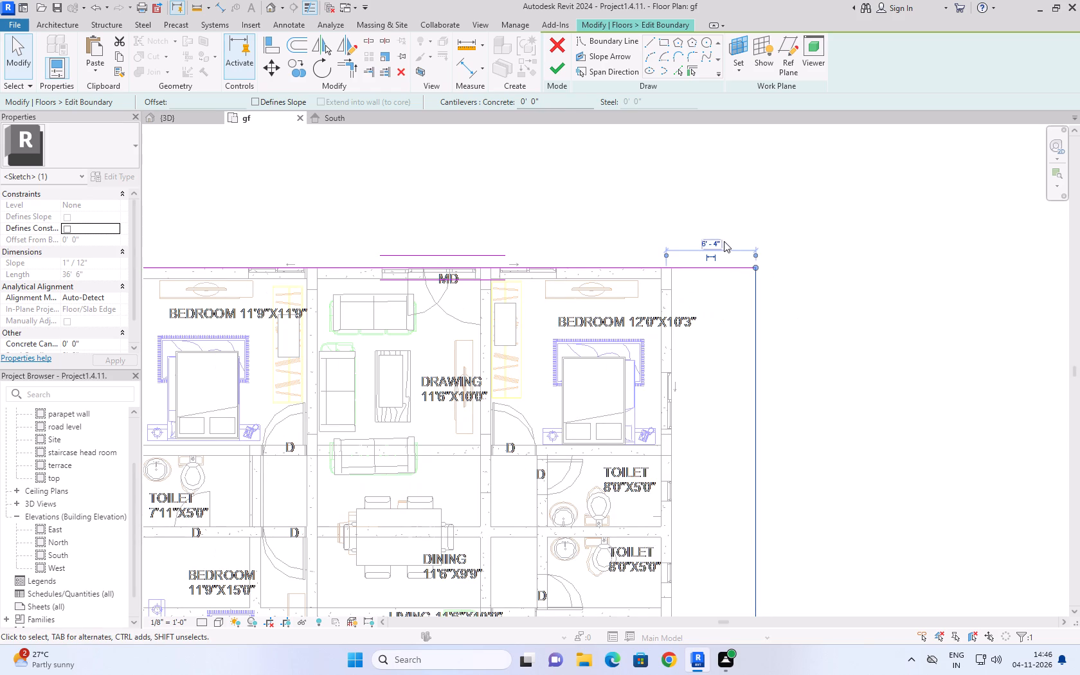
click(719, 241)
click(717, 242)
key(BackSpace)
key(BackSpace)
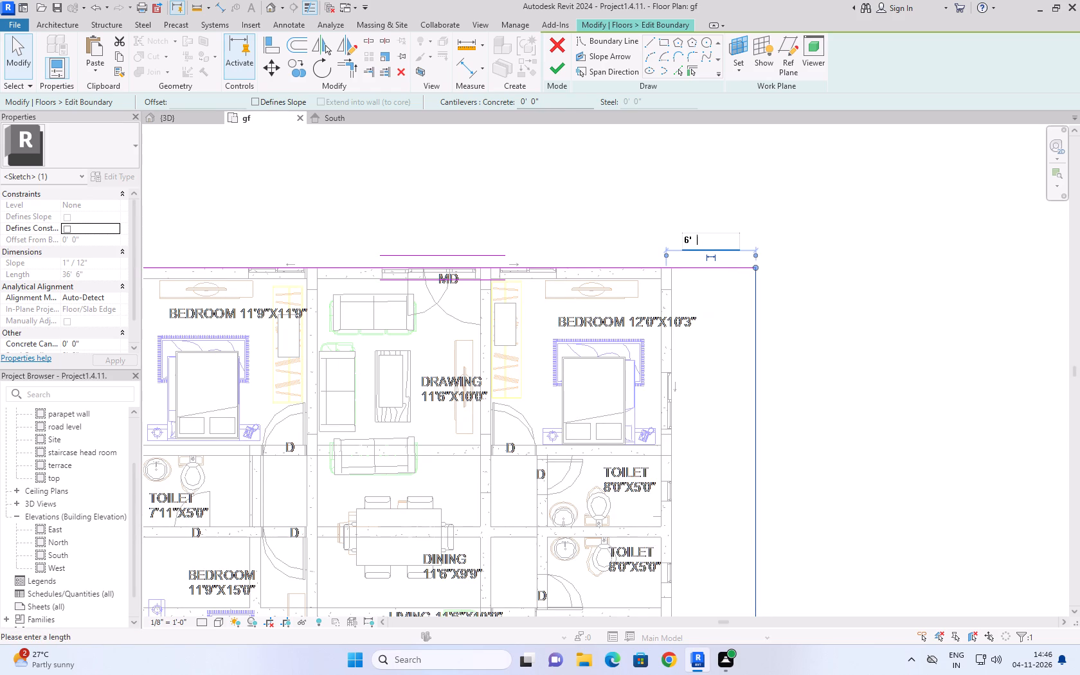
key(BackSpace)
text(10'')
click(873, 203)
scroll(878, 178, down, 7)
scroll(868, 480, up, 3)
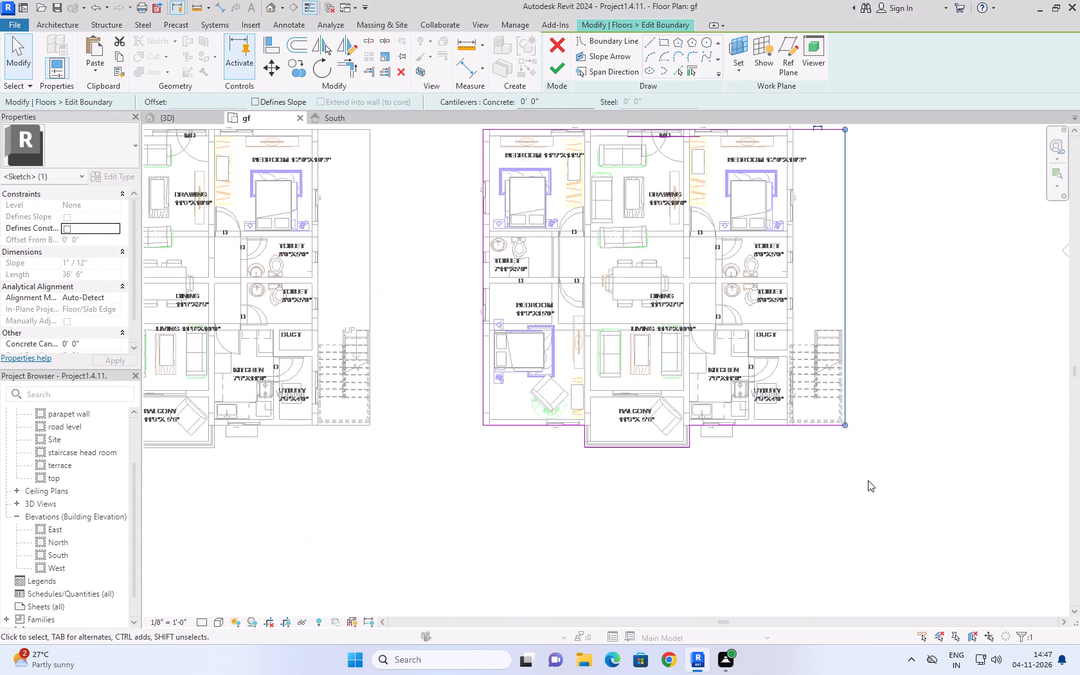
scroll(868, 480, up, 5)
click(872, 465)
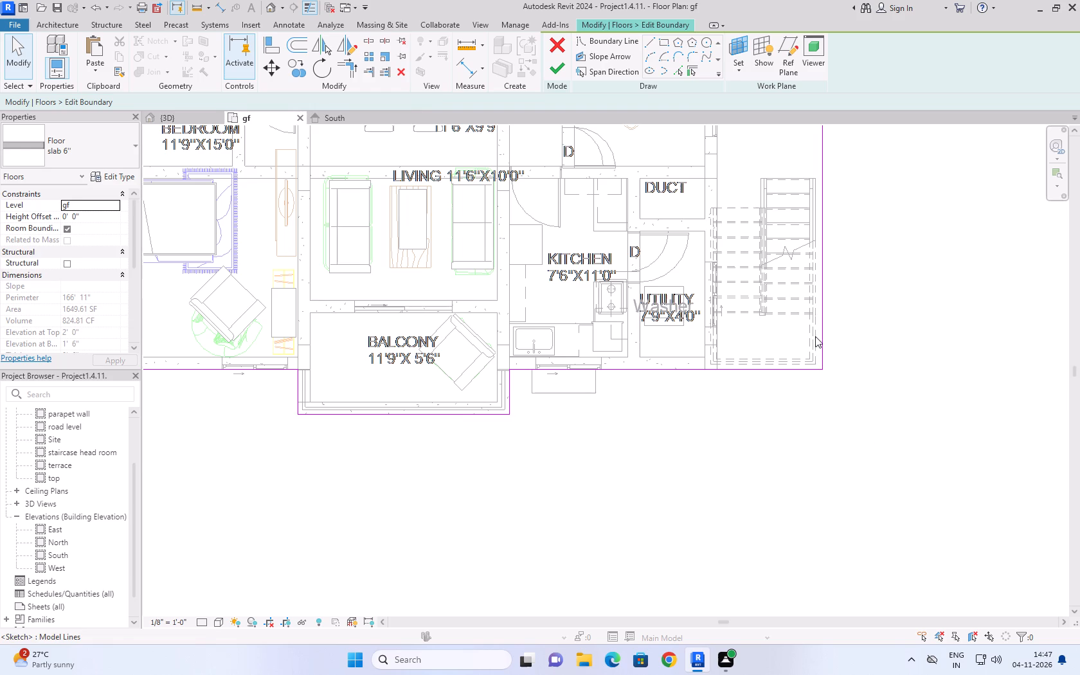
scroll(815, 336, up, 5)
click(559, 67)
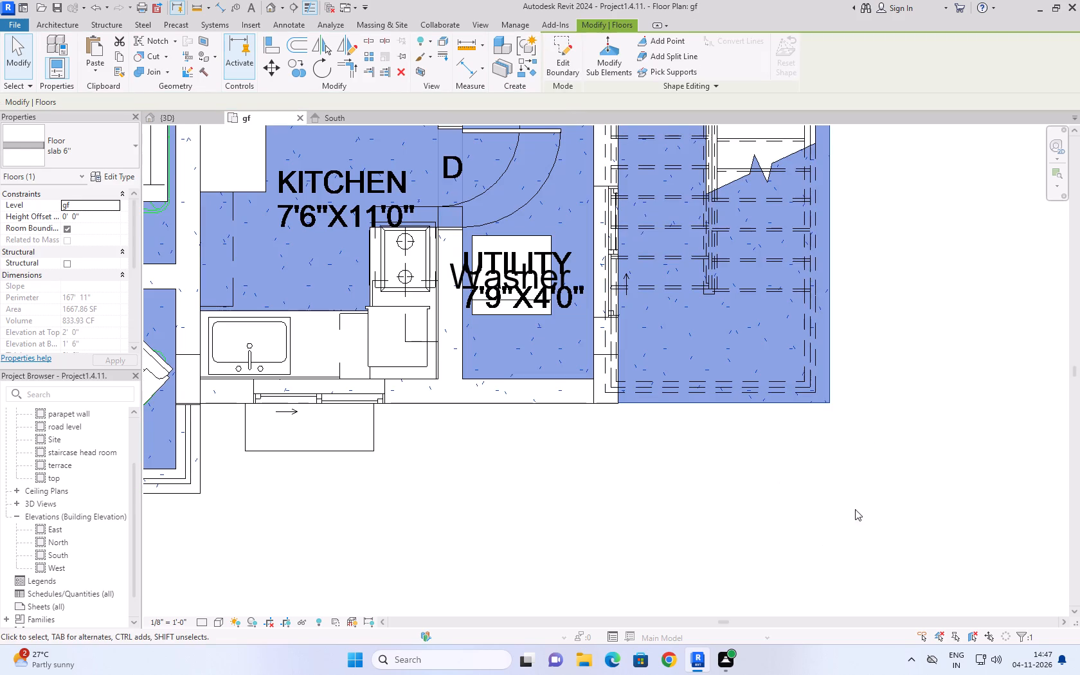
click(921, 359)
Nudge the second block's staircase outward and down toward the outer corner of its widened slab.
click(818, 344)
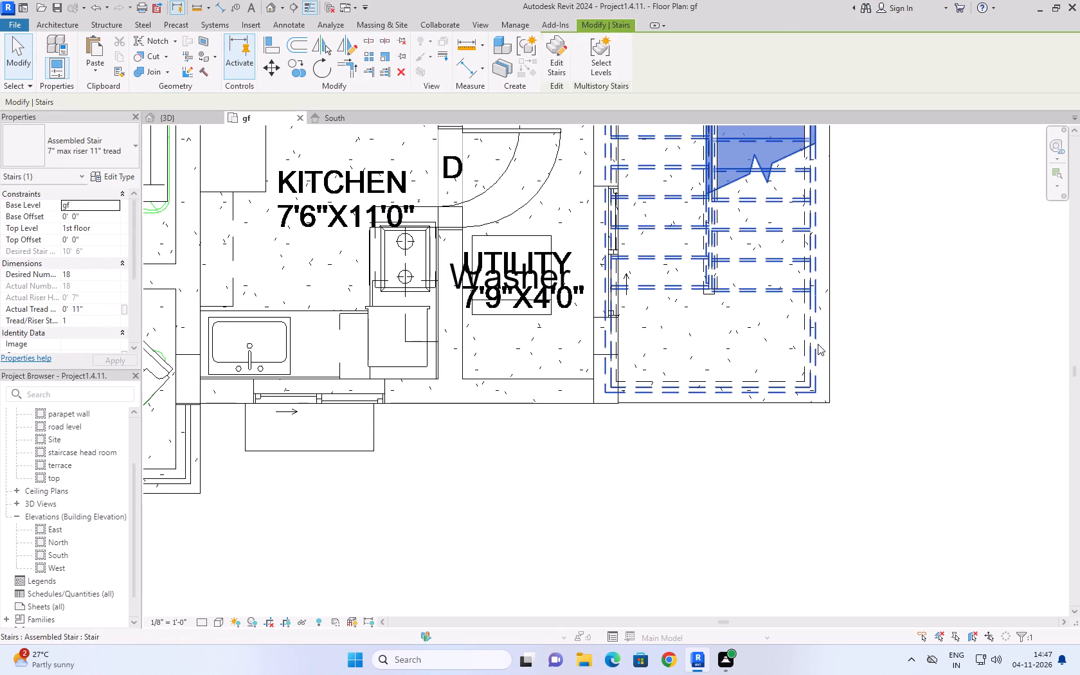
key(Right)
key(Right)
key(Right)
key(Right)
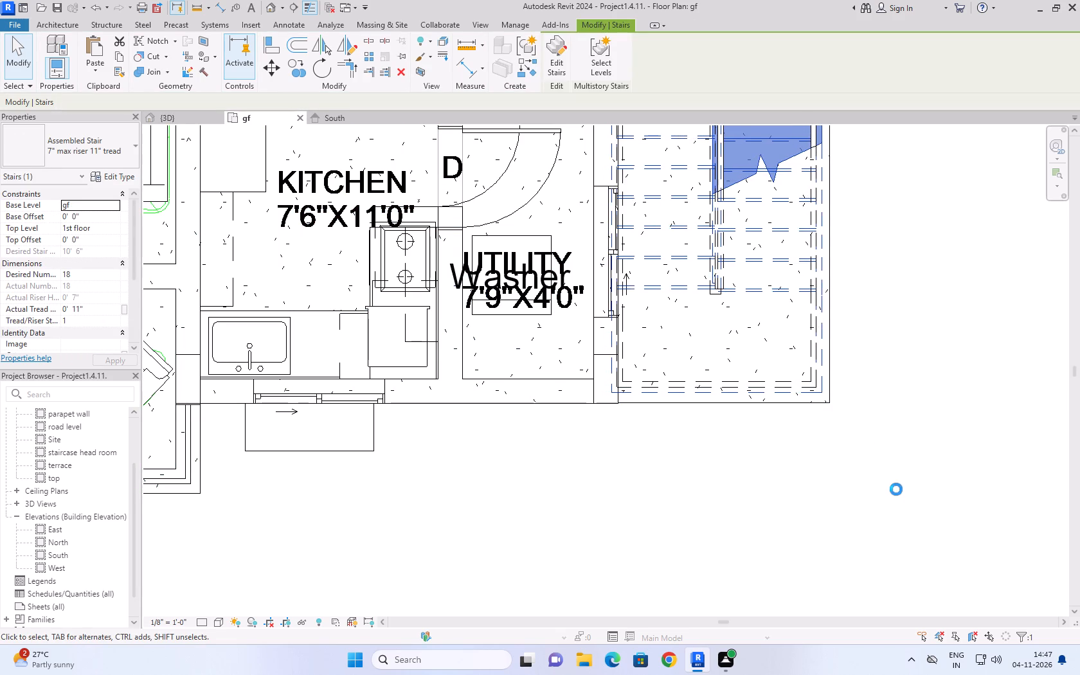
key(Right)
key(Down)
key(Down)
key(Down)
key(Down)
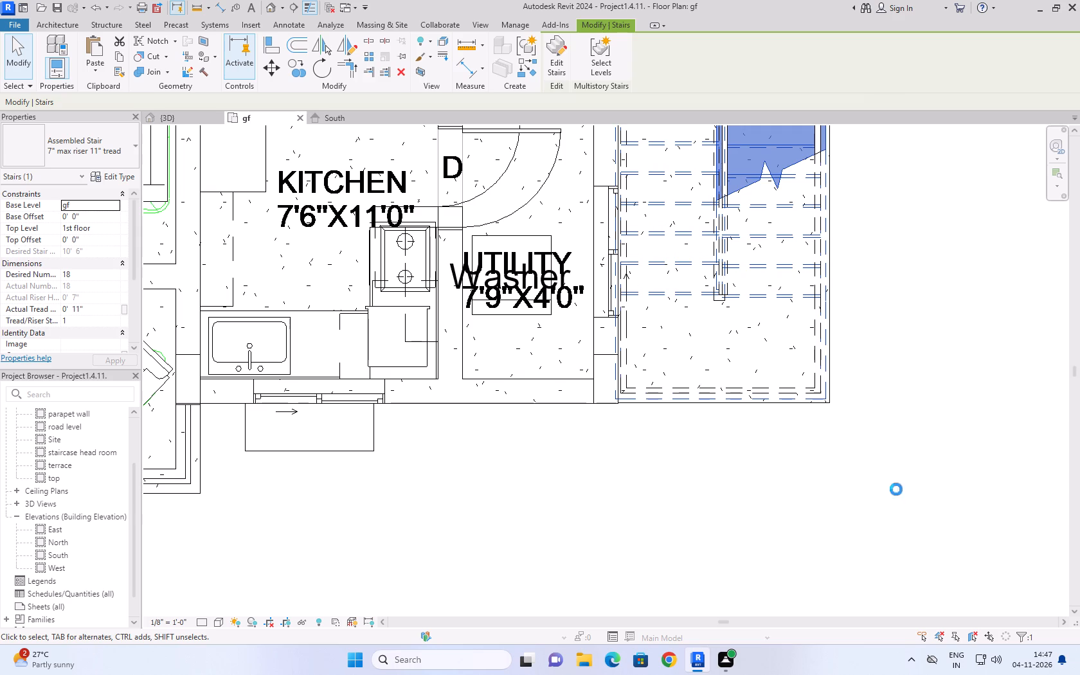
Nudge the second block's staircase further outward in the gf plan until it meets the slab's outer edge.
key(Right)
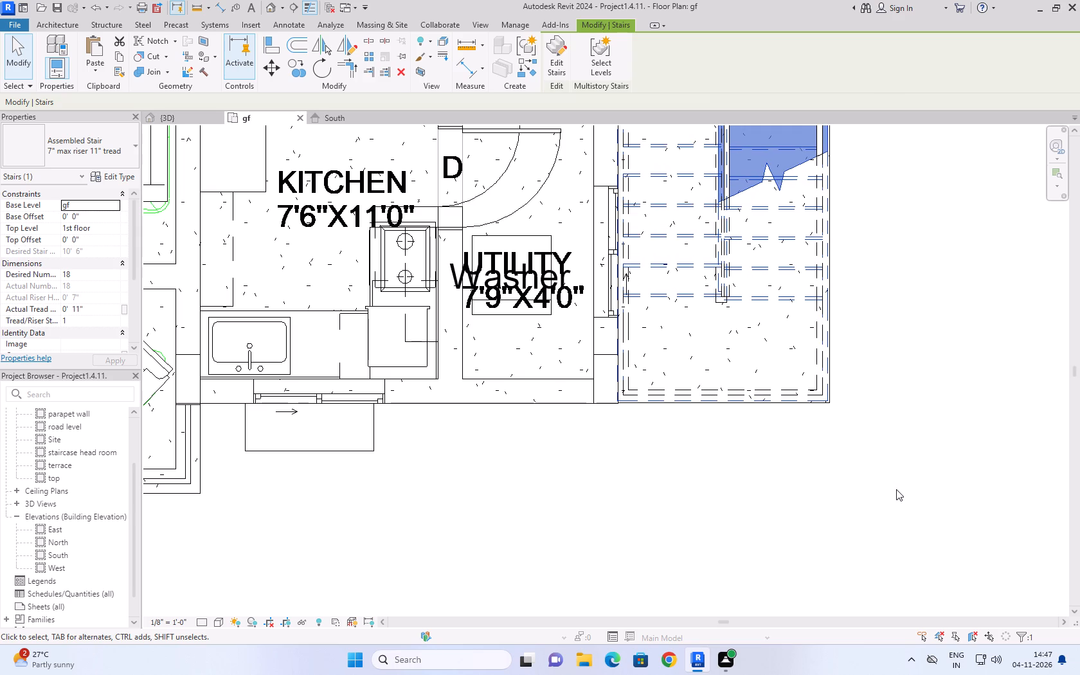
key(Right)
click(931, 366)
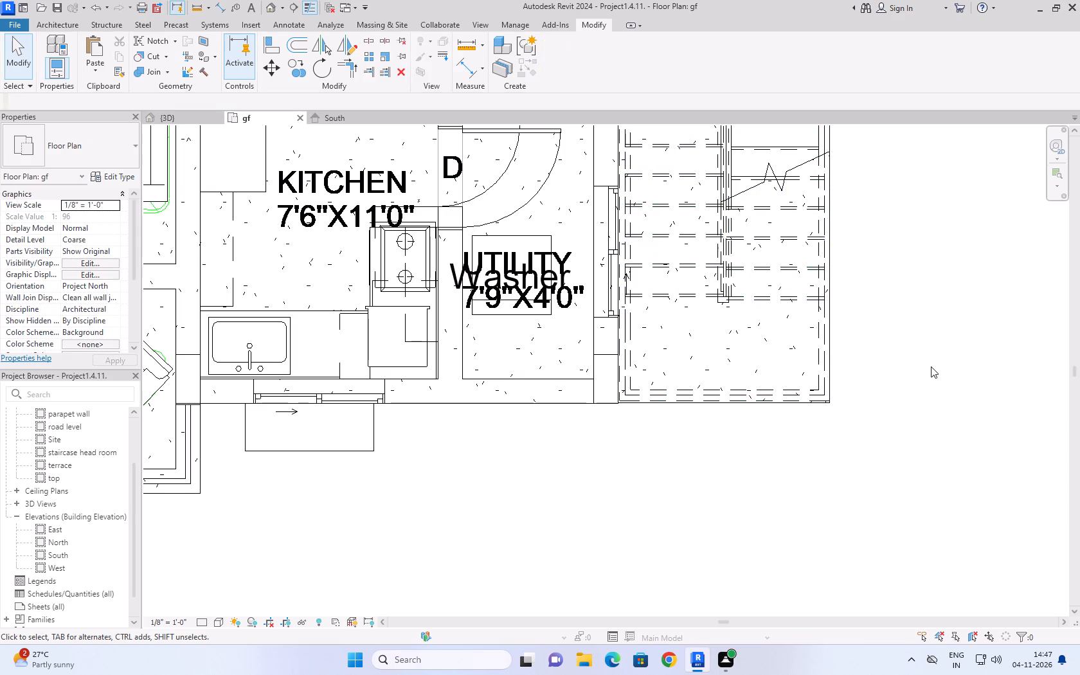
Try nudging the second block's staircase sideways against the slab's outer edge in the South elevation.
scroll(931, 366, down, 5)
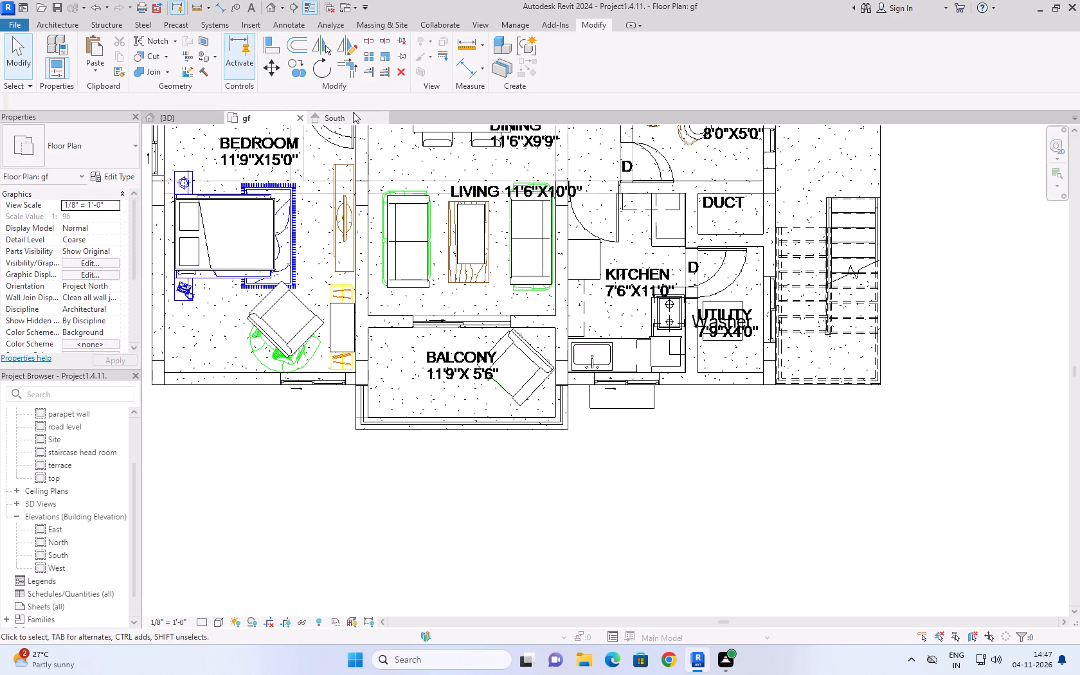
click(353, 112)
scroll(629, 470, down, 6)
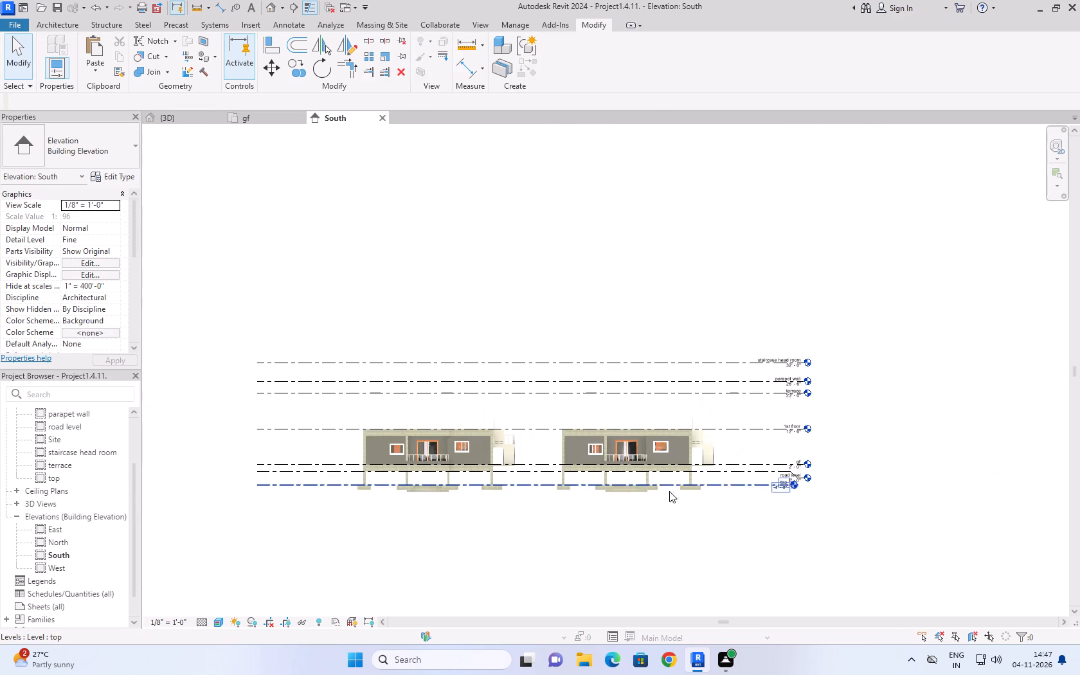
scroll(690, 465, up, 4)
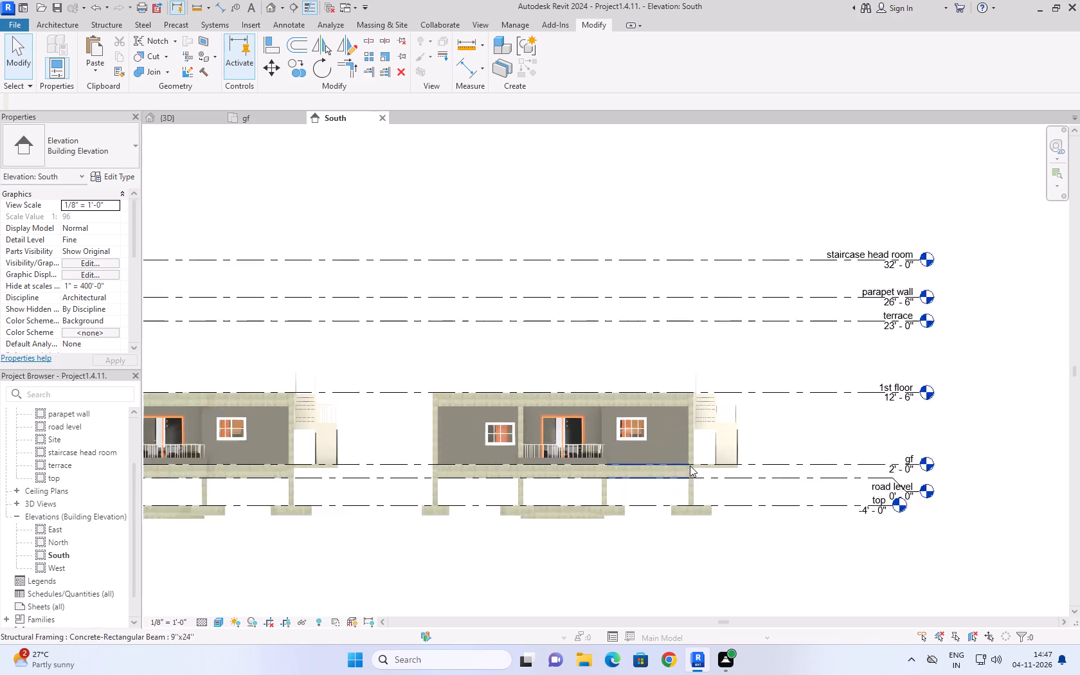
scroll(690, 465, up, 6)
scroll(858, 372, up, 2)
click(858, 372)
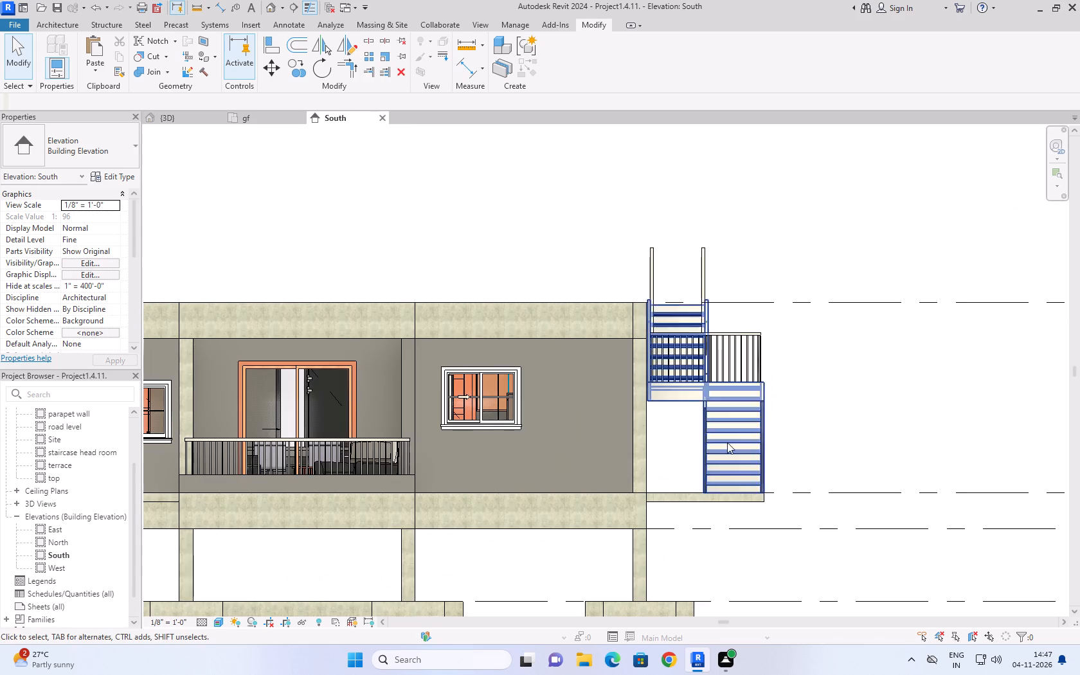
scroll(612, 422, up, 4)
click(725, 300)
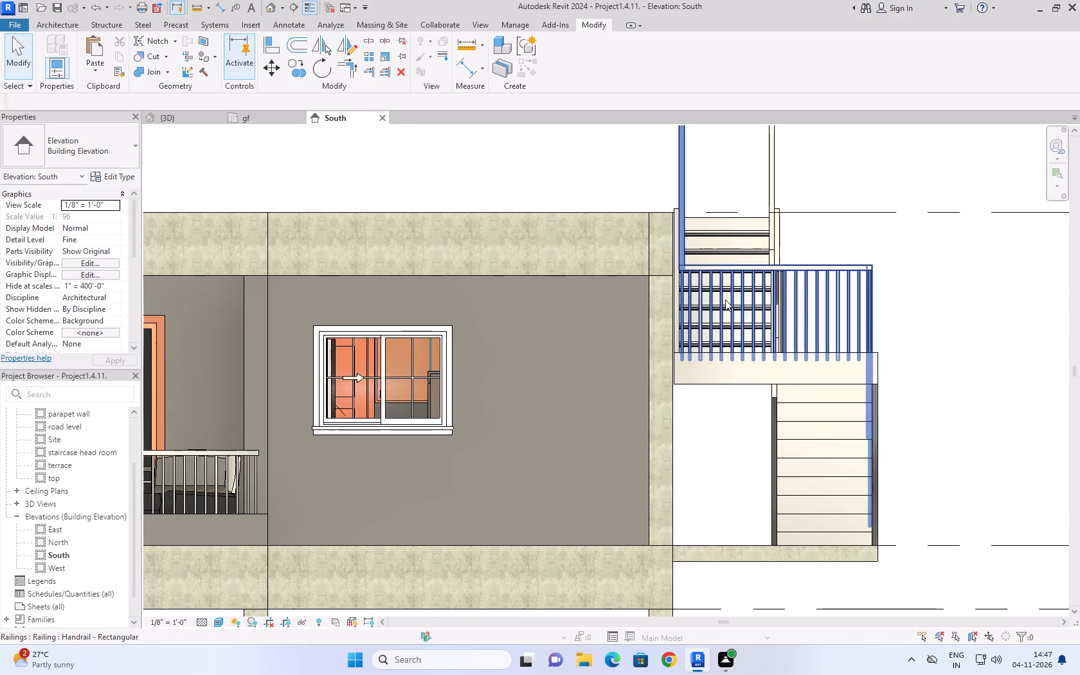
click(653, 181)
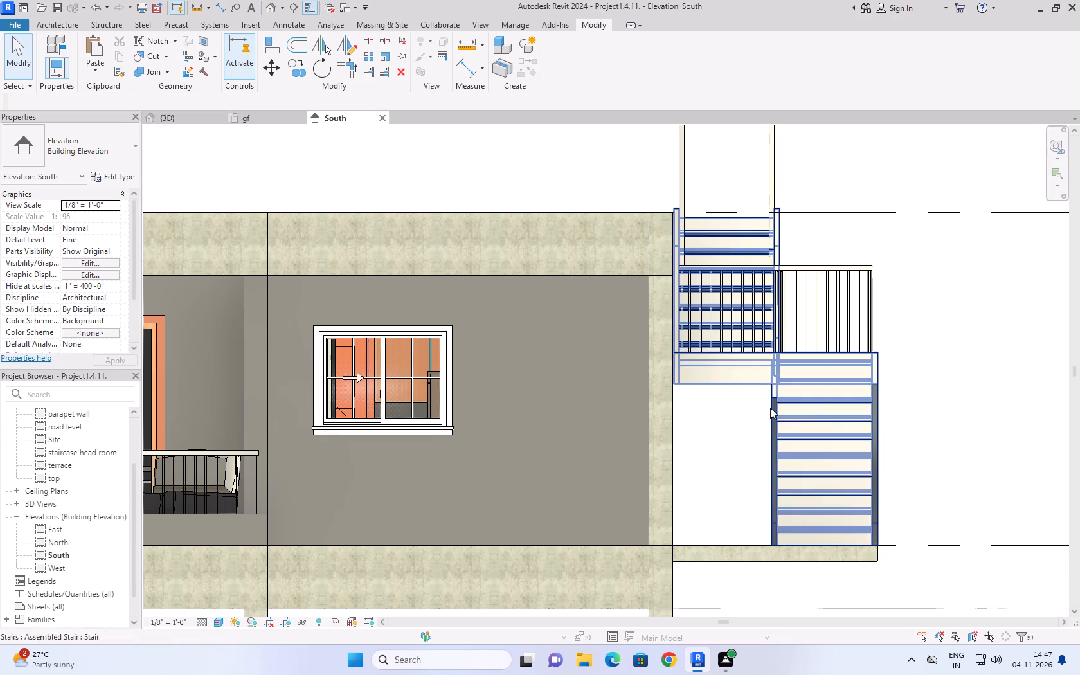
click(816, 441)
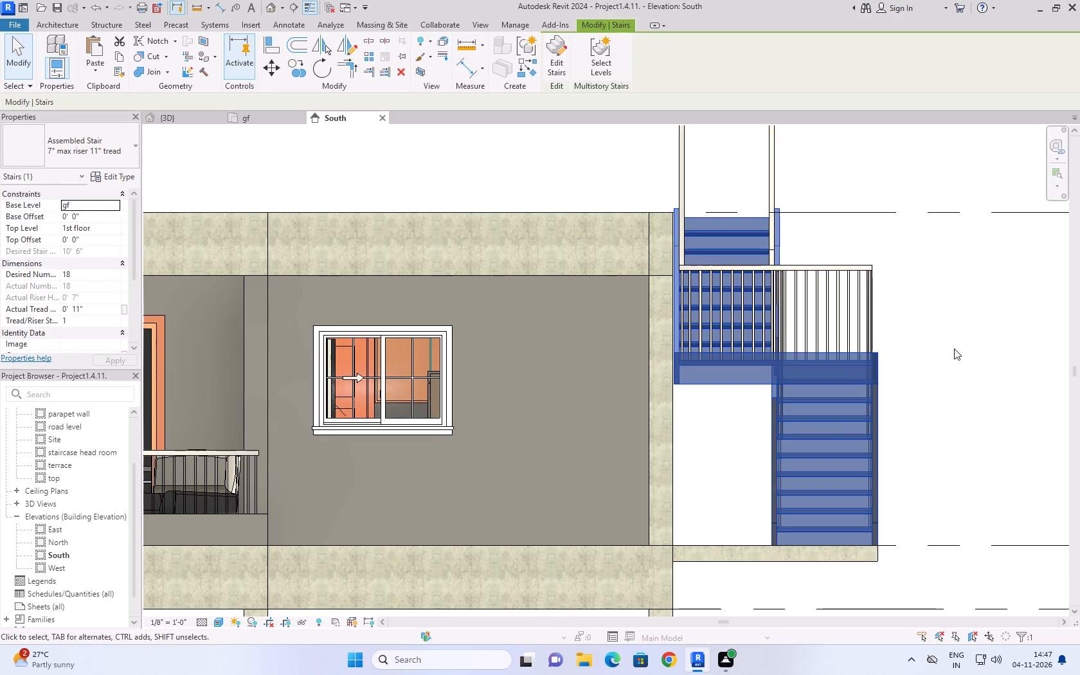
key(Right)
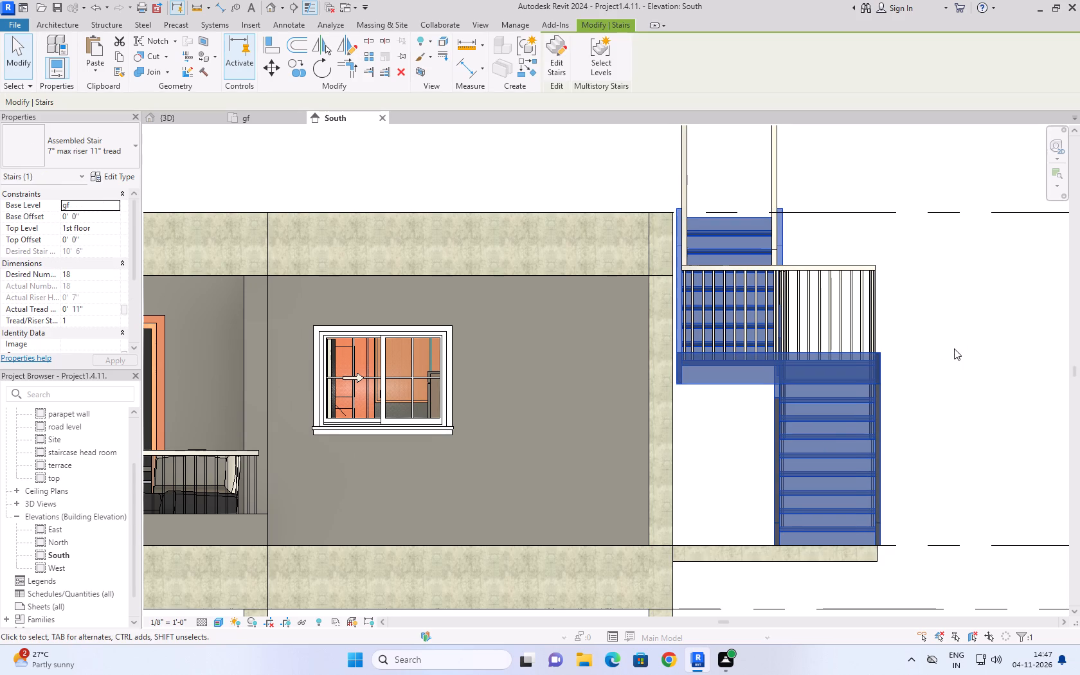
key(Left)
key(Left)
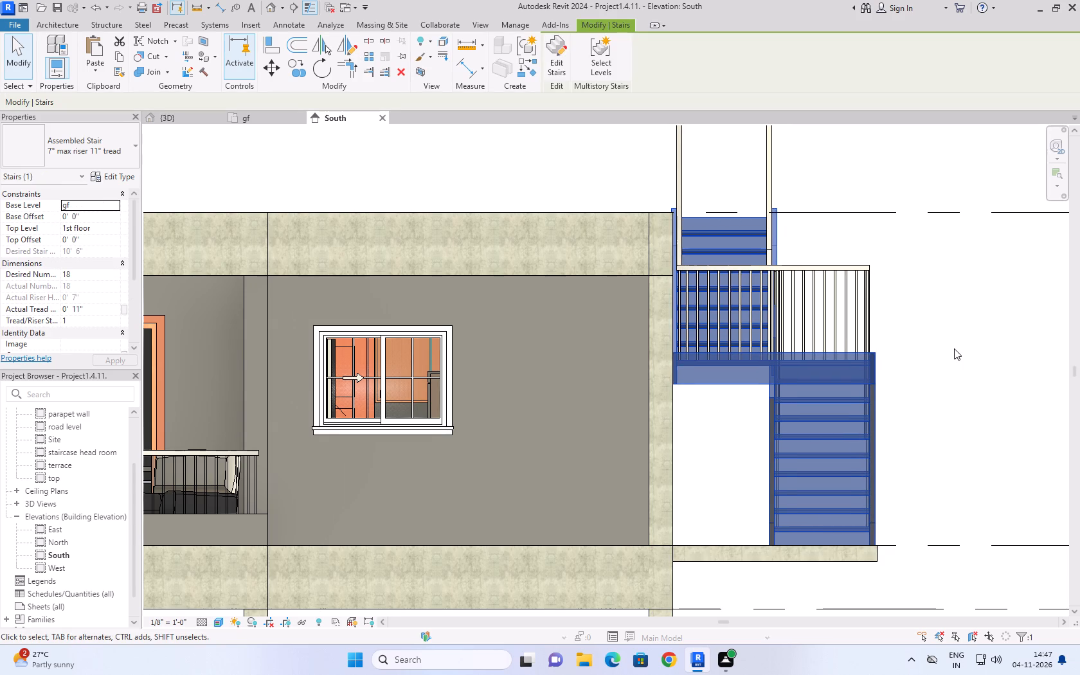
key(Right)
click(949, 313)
Compare the staircase positions of both blocks against their ground-floor slabs in the South elevation.
scroll(949, 313, down, 2)
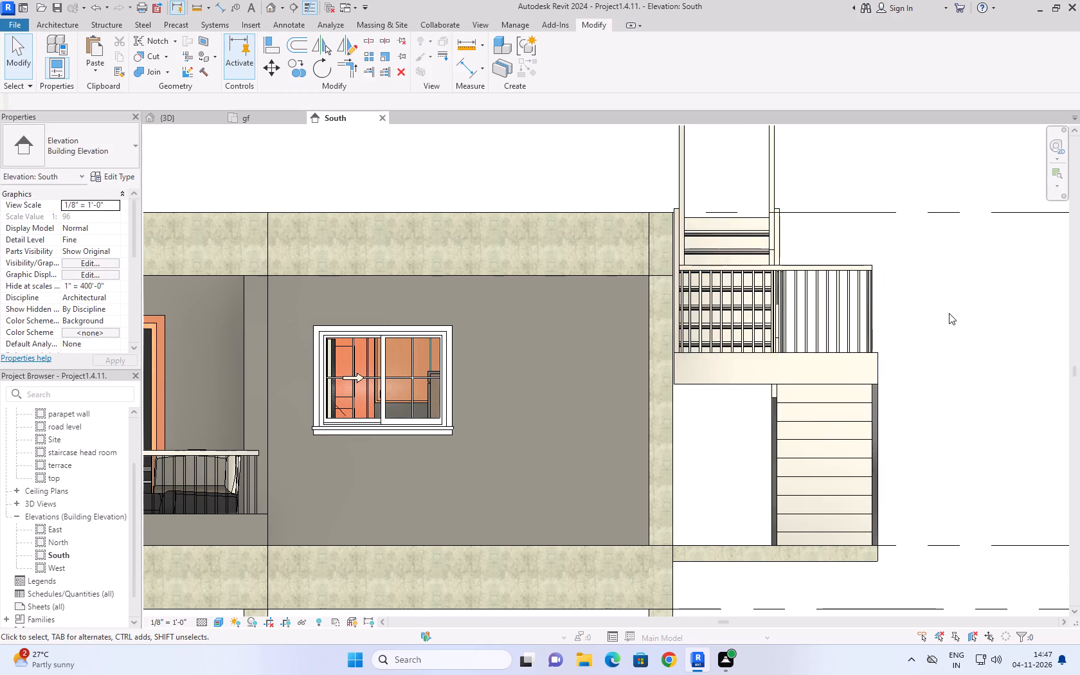
scroll(949, 313, down, 7)
scroll(334, 327, up, 9)
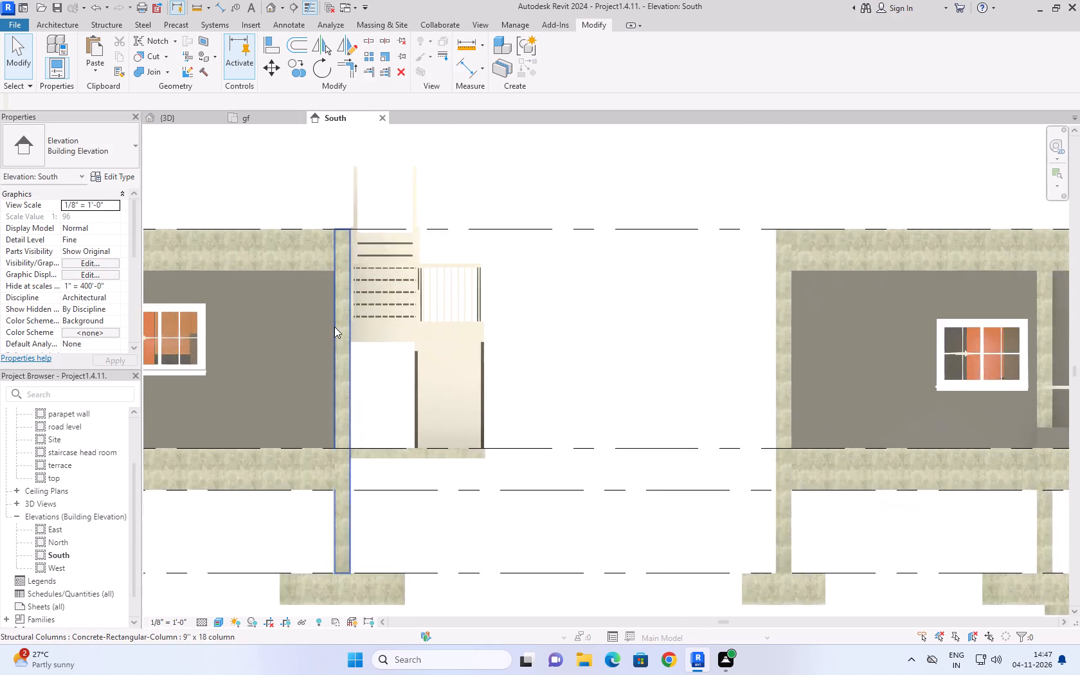
scroll(334, 327, up, 3)
scroll(334, 327, down, 12)
click(426, 258)
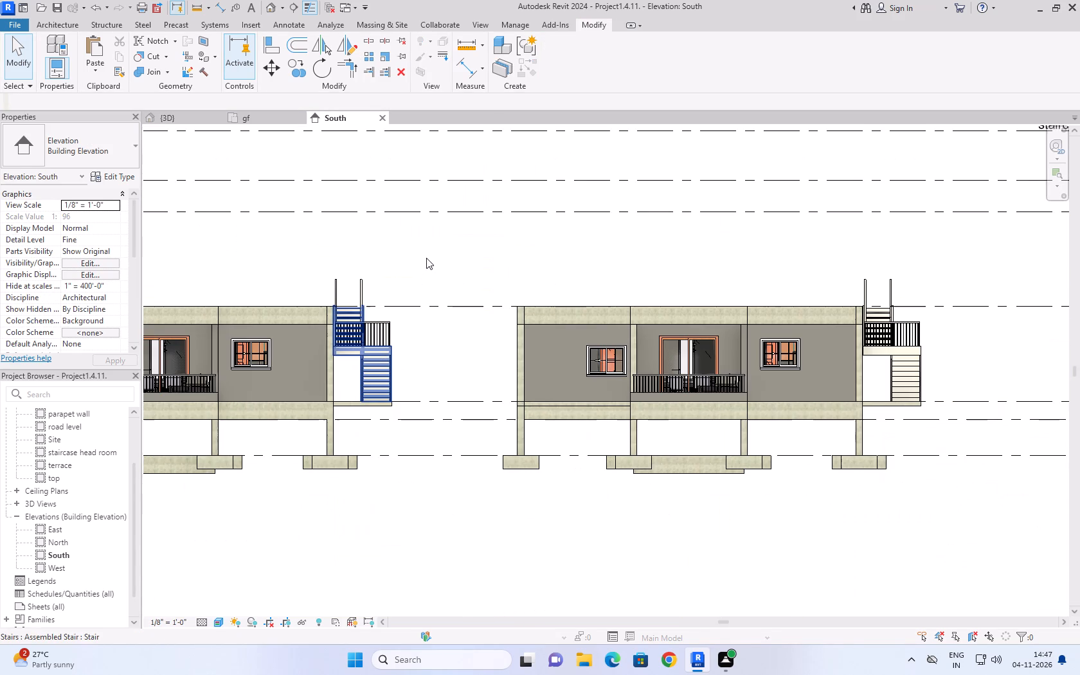
Examine both blocks' staircases and extended slabs from the back in the 3D view.
click(248, 115)
click(180, 120)
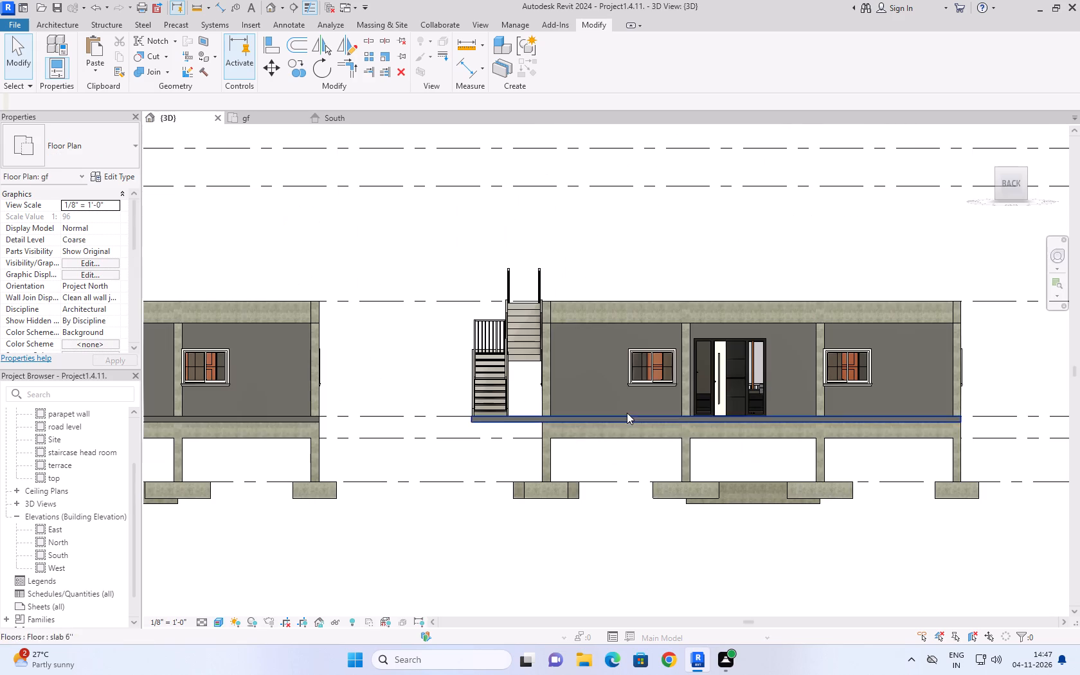
scroll(692, 386, down, 8)
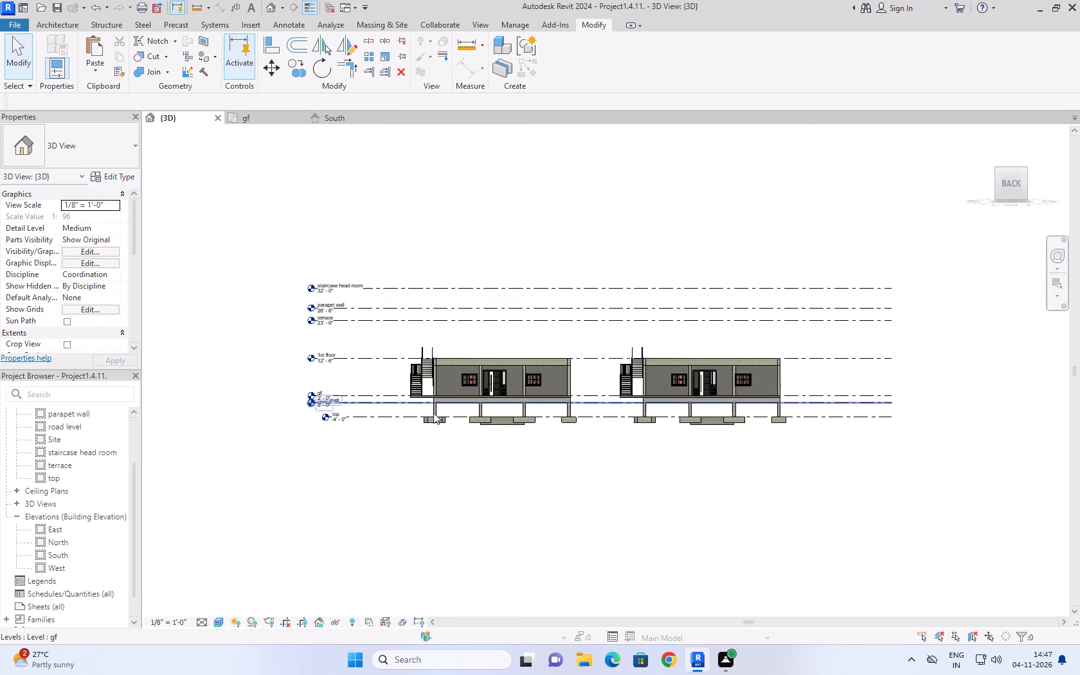
scroll(444, 419, up, 4)
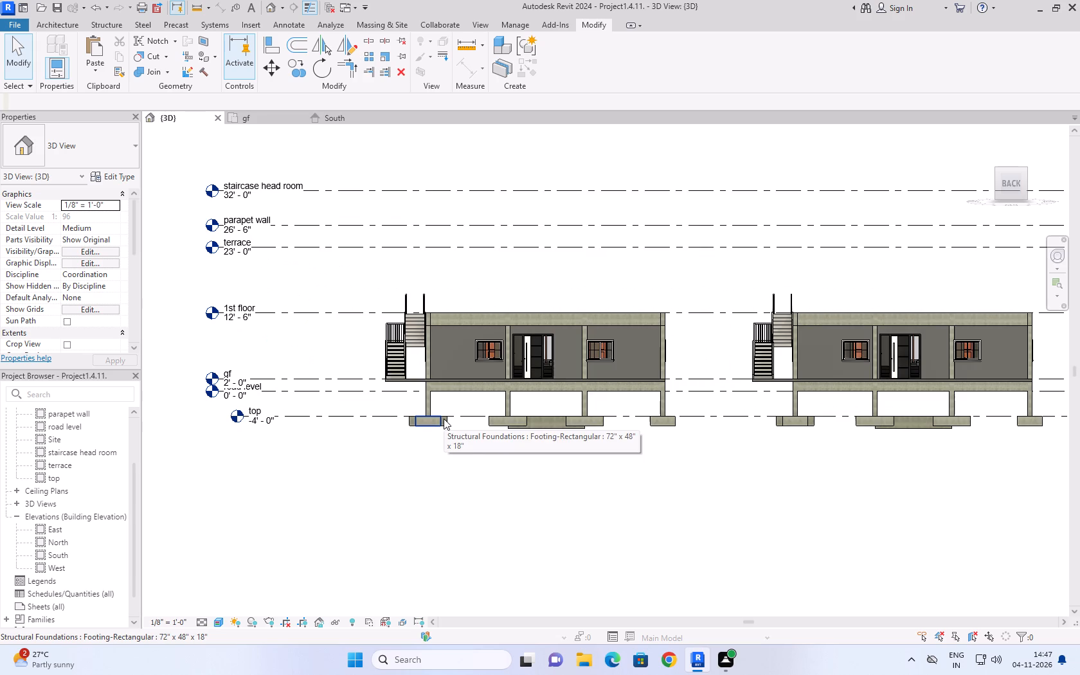
click(834, 491)
scroll(993, 463, down, 3)
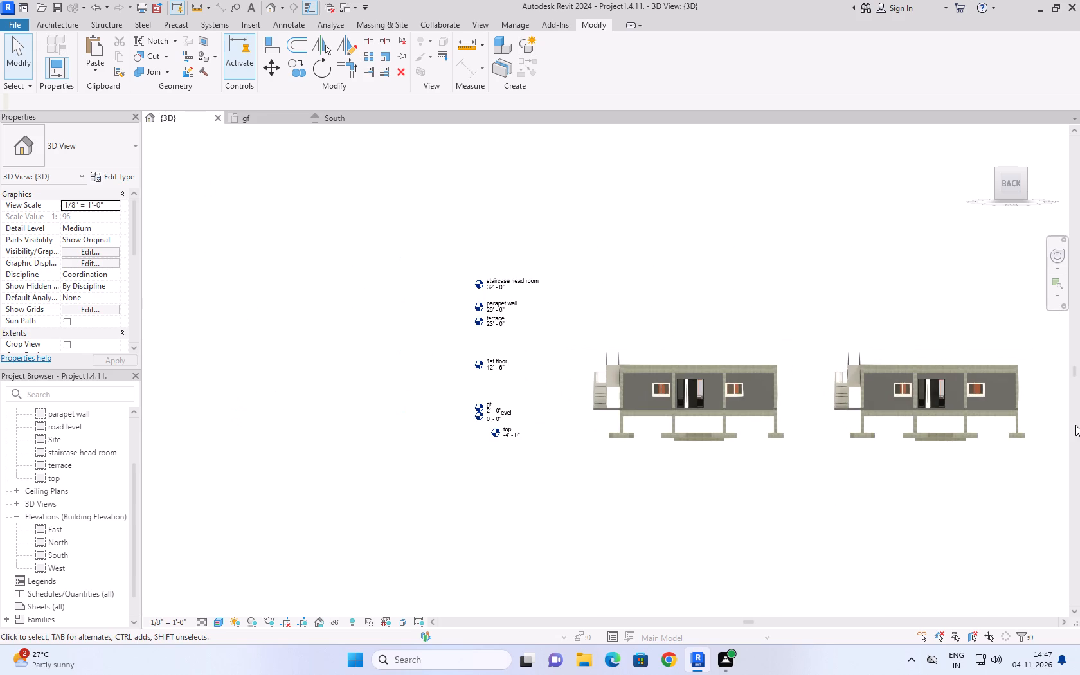
middle_drag(1047, 348, 777, 351)
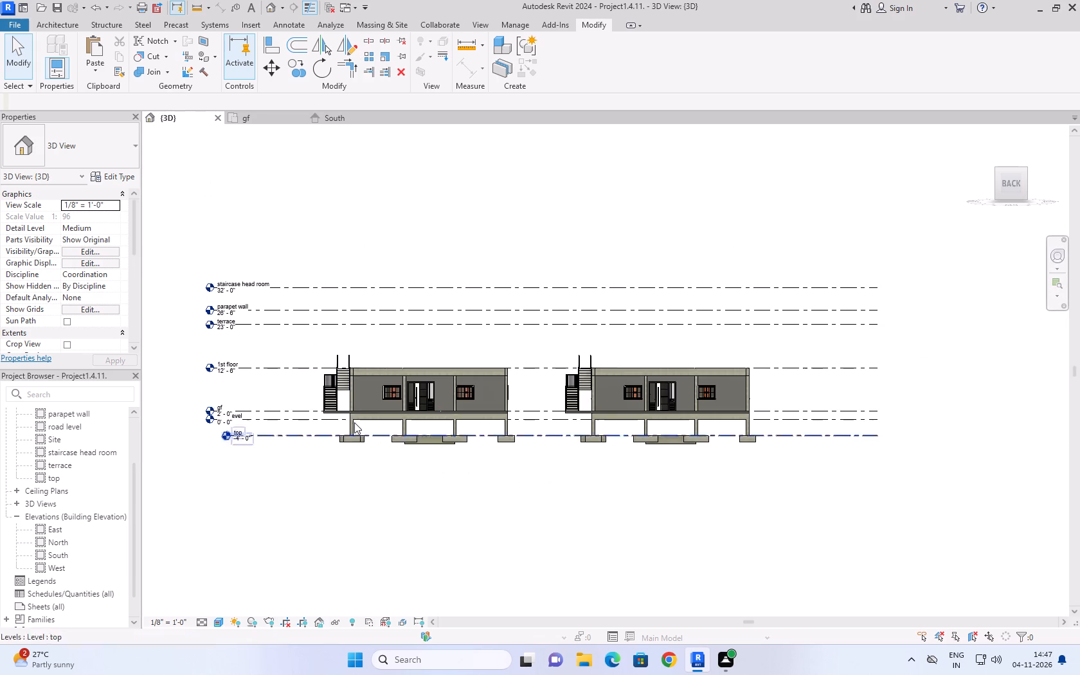
scroll(351, 420, up, 5)
click(343, 203)
click(278, 121)
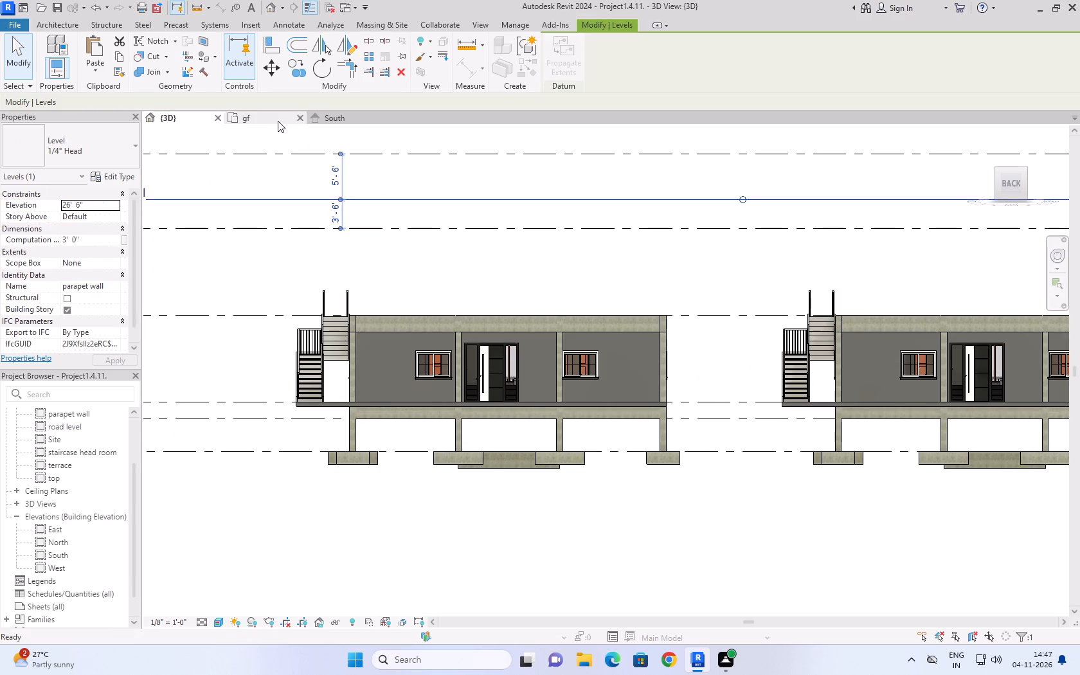
click(180, 116)
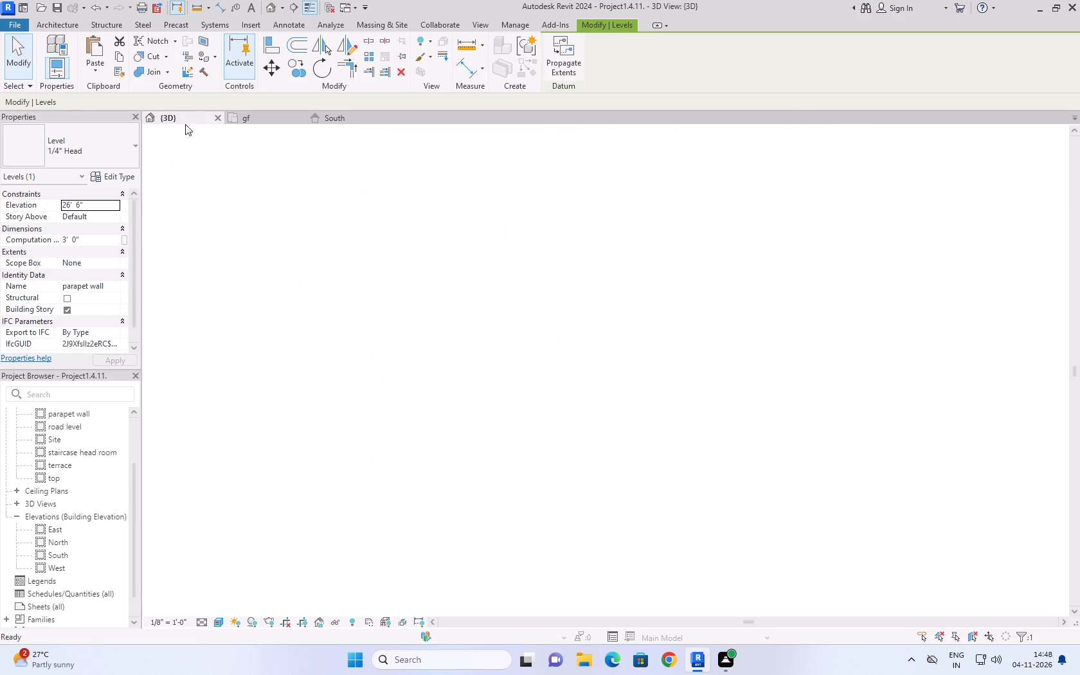
Examine the second block's staircase and extended slab in the default isometric 3D view.
click(981, 141)
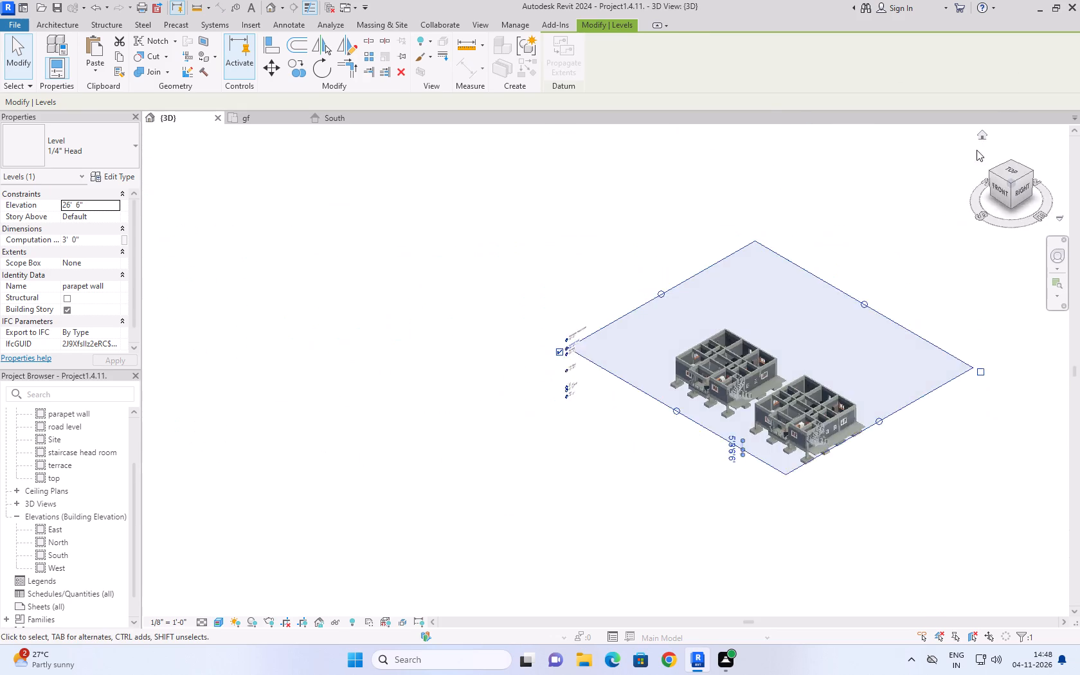
click(393, 498)
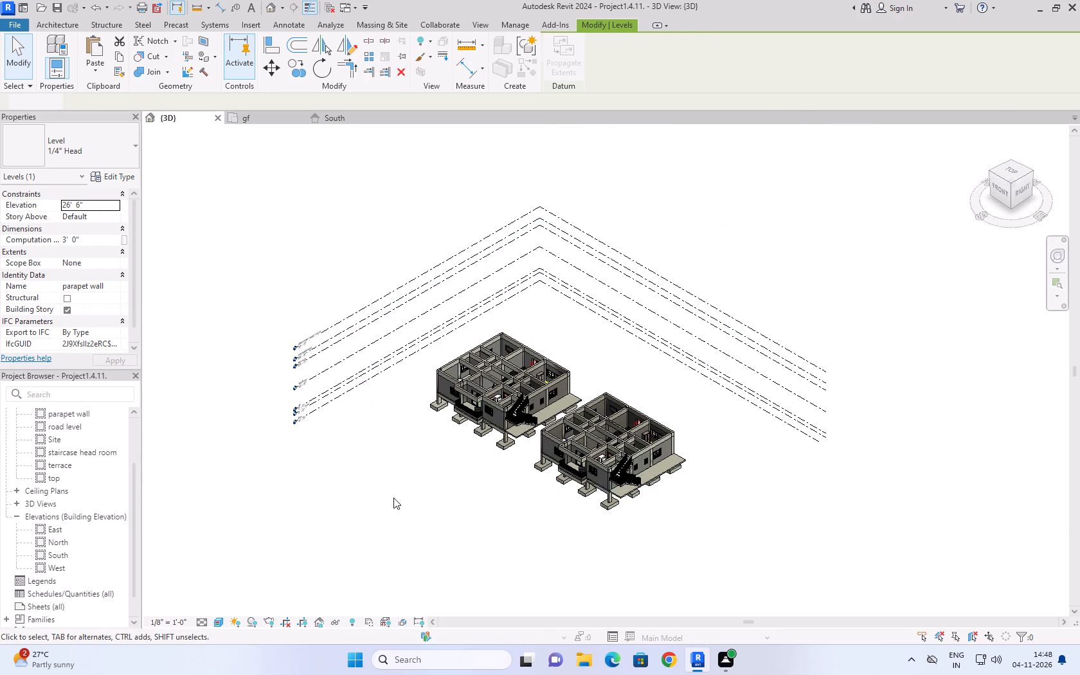
scroll(474, 466, up, 4)
scroll(985, 525, up, 4)
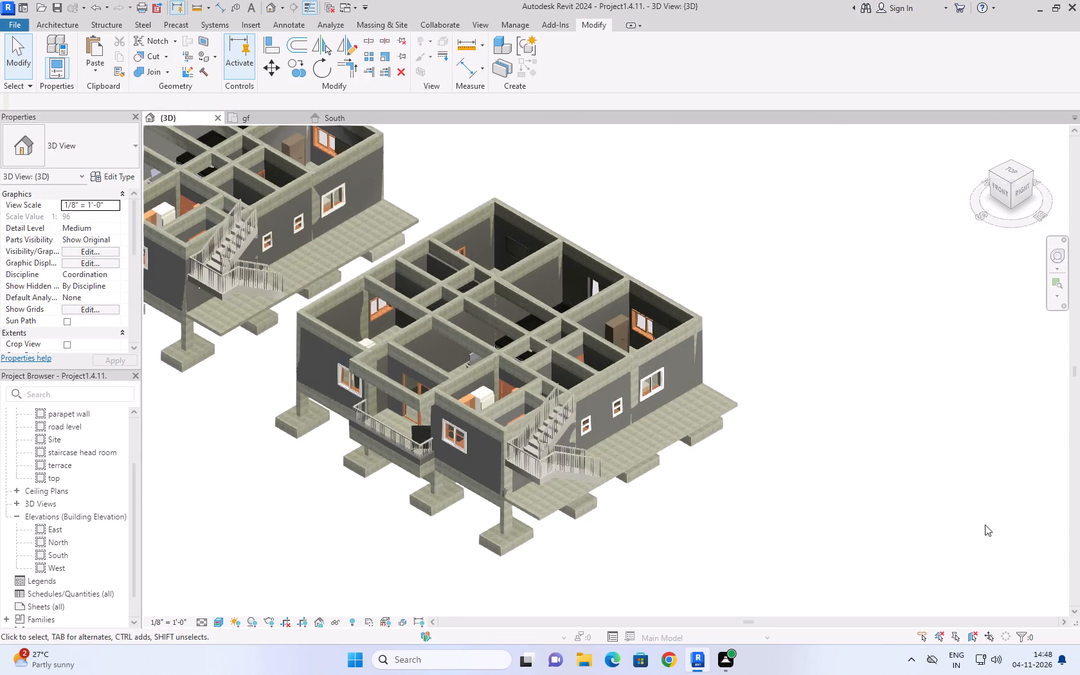
scroll(795, 525, up, 2)
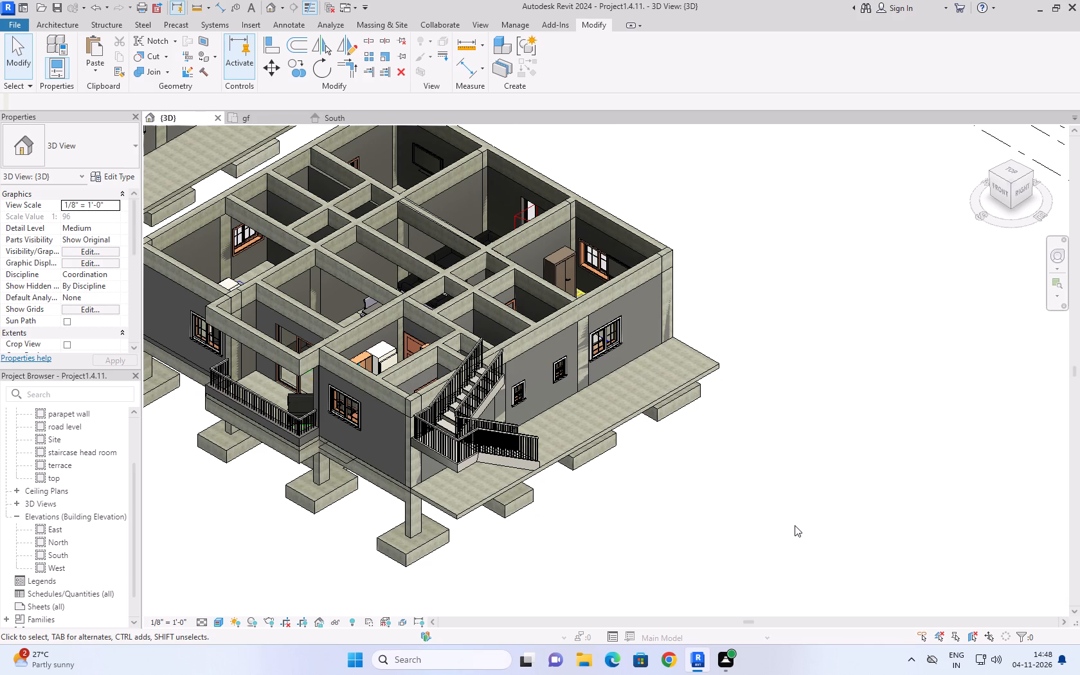
scroll(306, 498, down, 2)
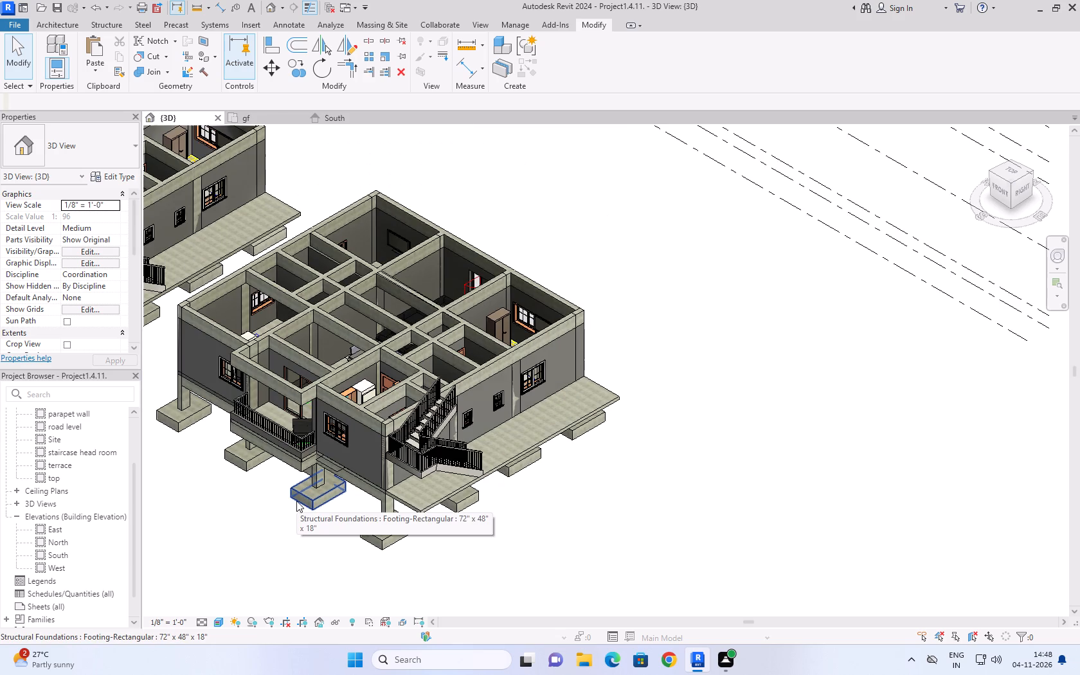
scroll(423, 422, down, 1)
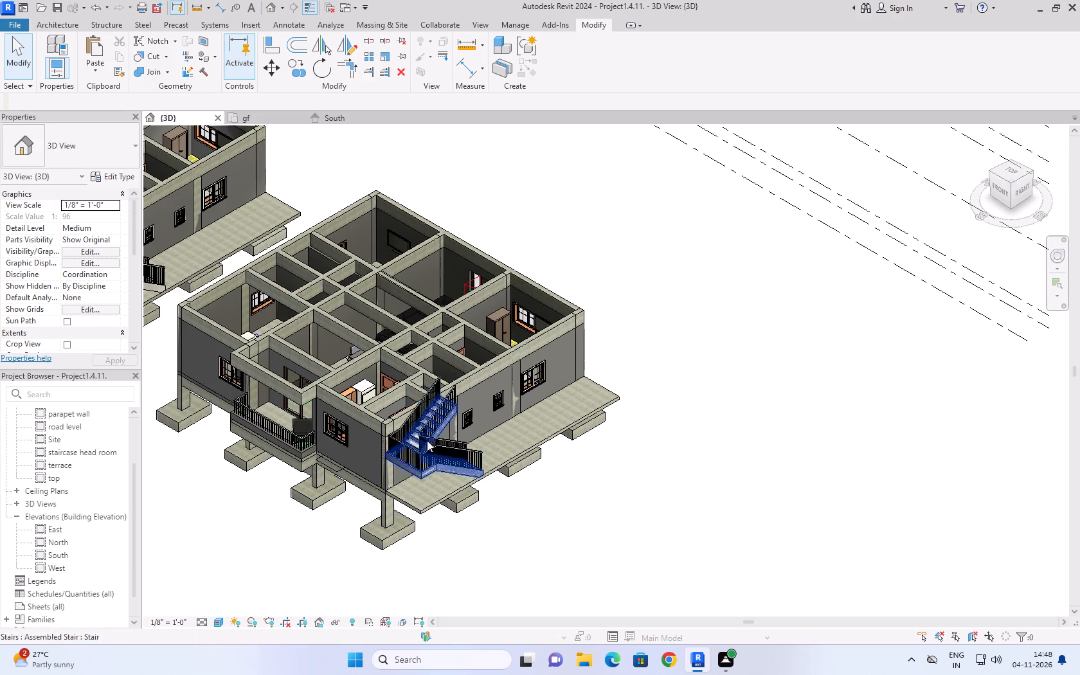
scroll(427, 440, down, 2)
scroll(331, 516, up, 4)
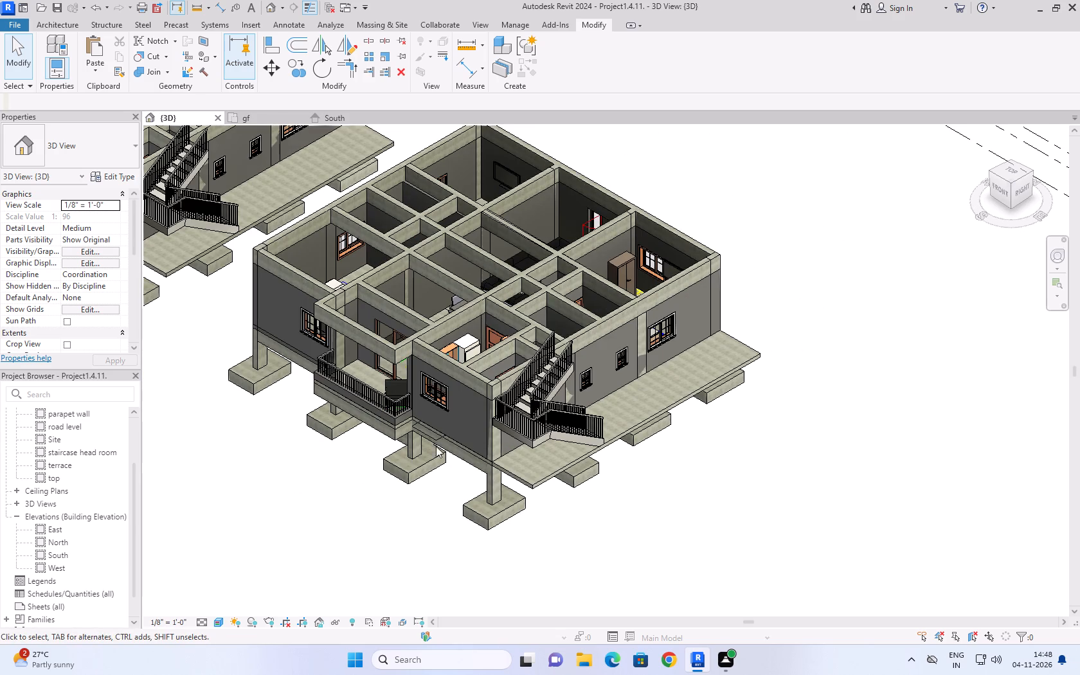
Examine the staircase flights and their meeting with the 1st floor level from the right and back sides in 3D.
click(1026, 194)
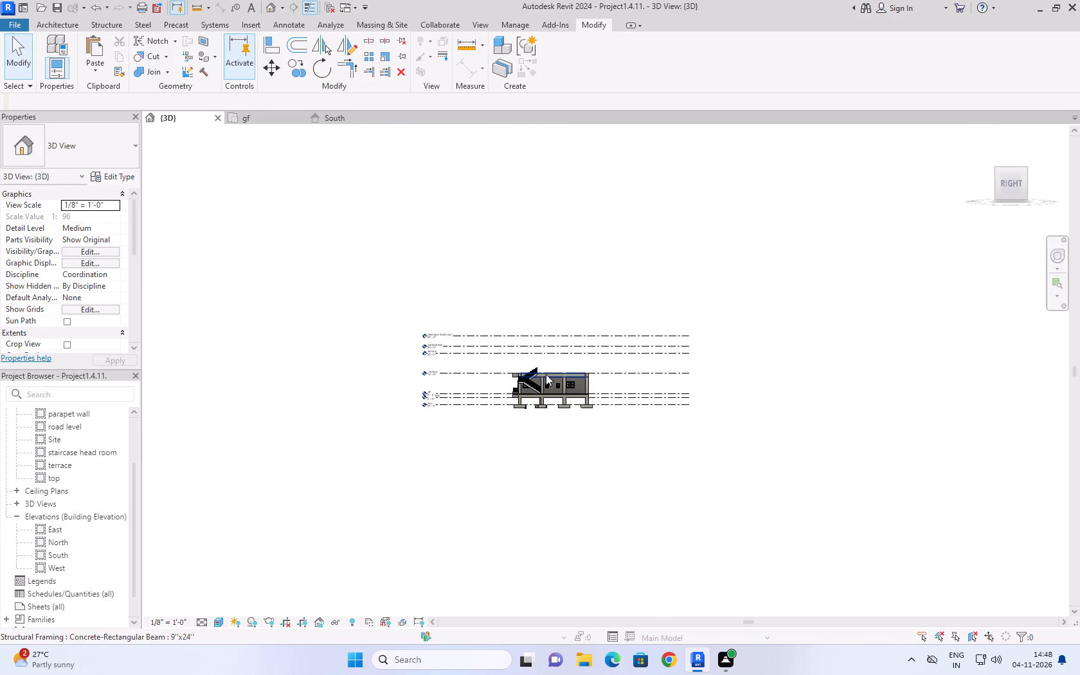
scroll(546, 374, up, 7)
scroll(522, 467, up, 6)
middle_drag(555, 469, 546, 485)
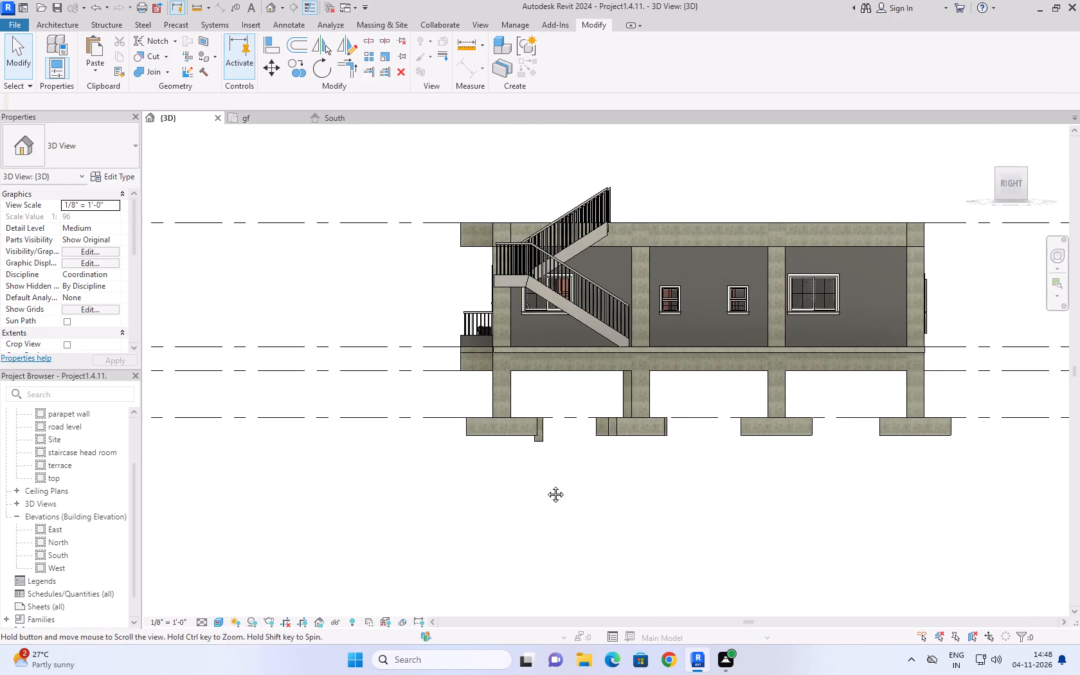
middle_drag(546, 485, 457, 573)
scroll(541, 334, up, 4)
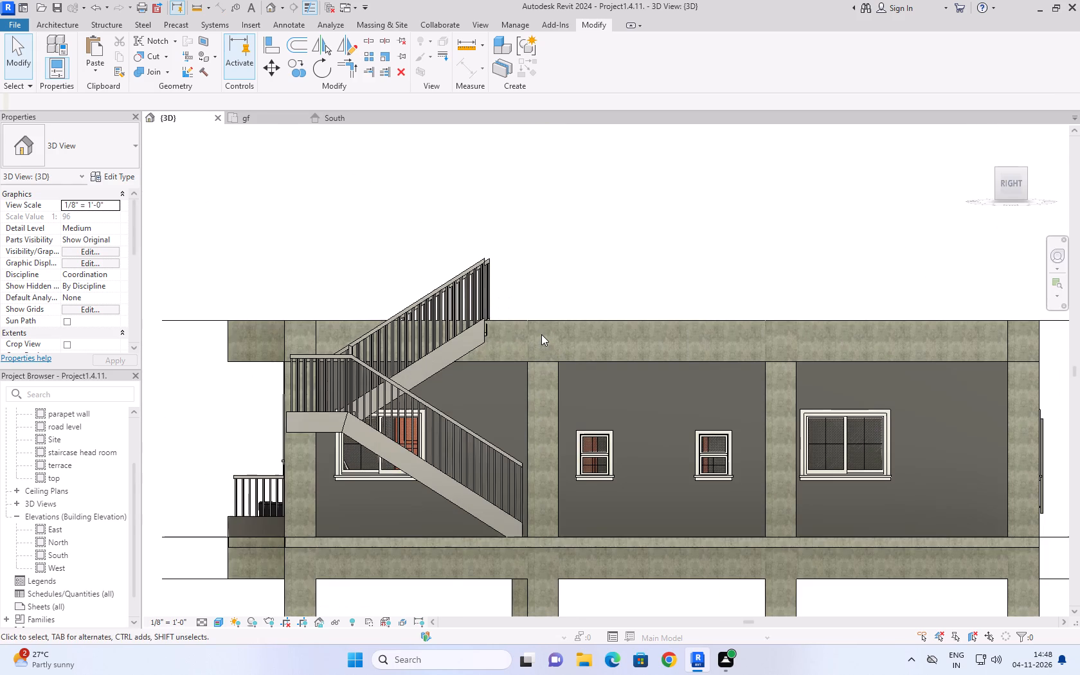
click(470, 332)
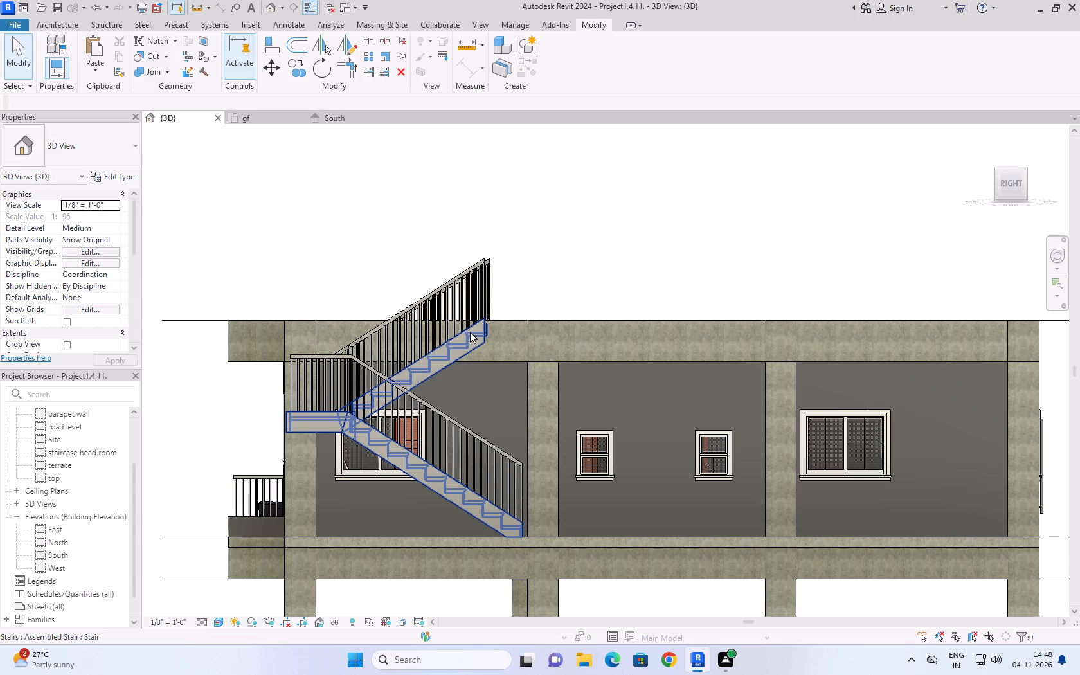
click(597, 223)
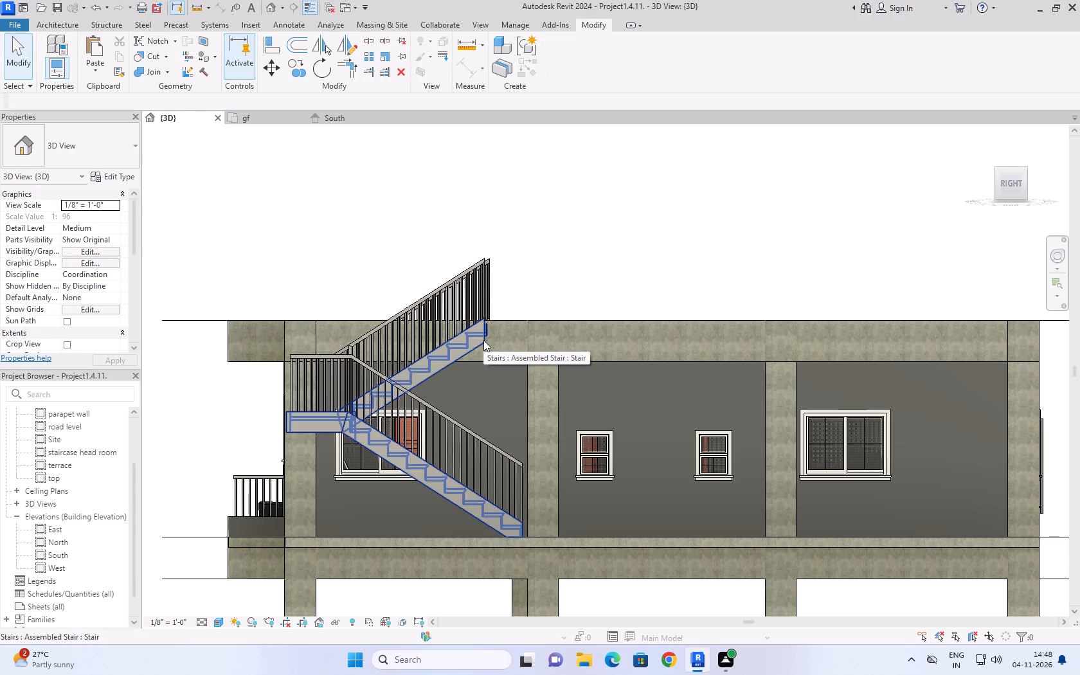
click(1033, 179)
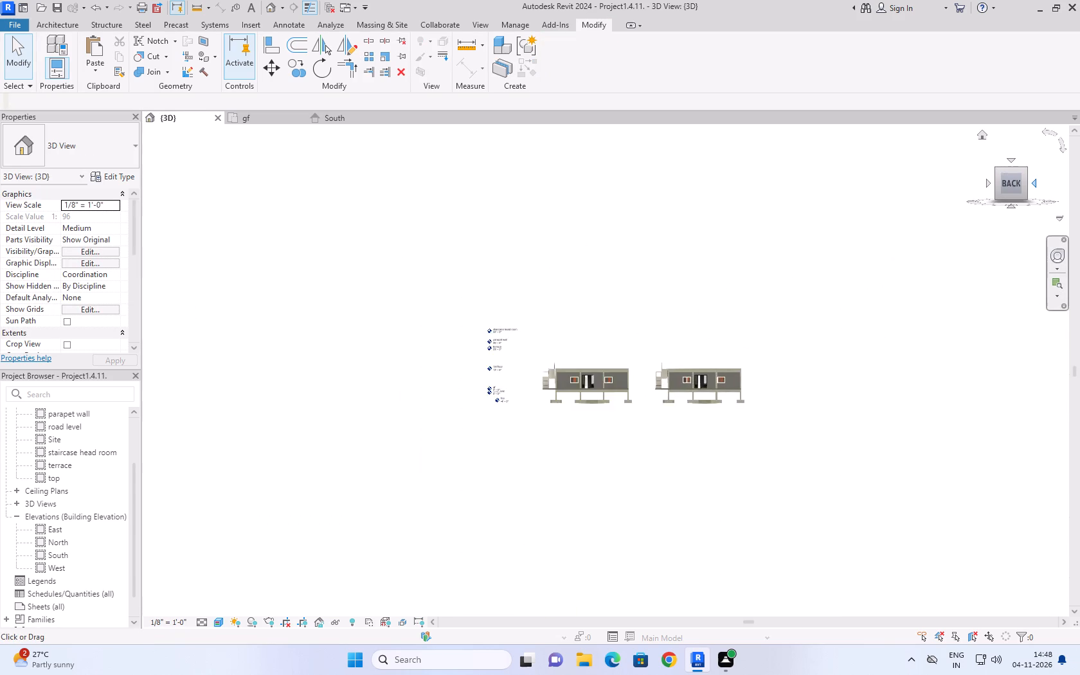
scroll(526, 384, up, 15)
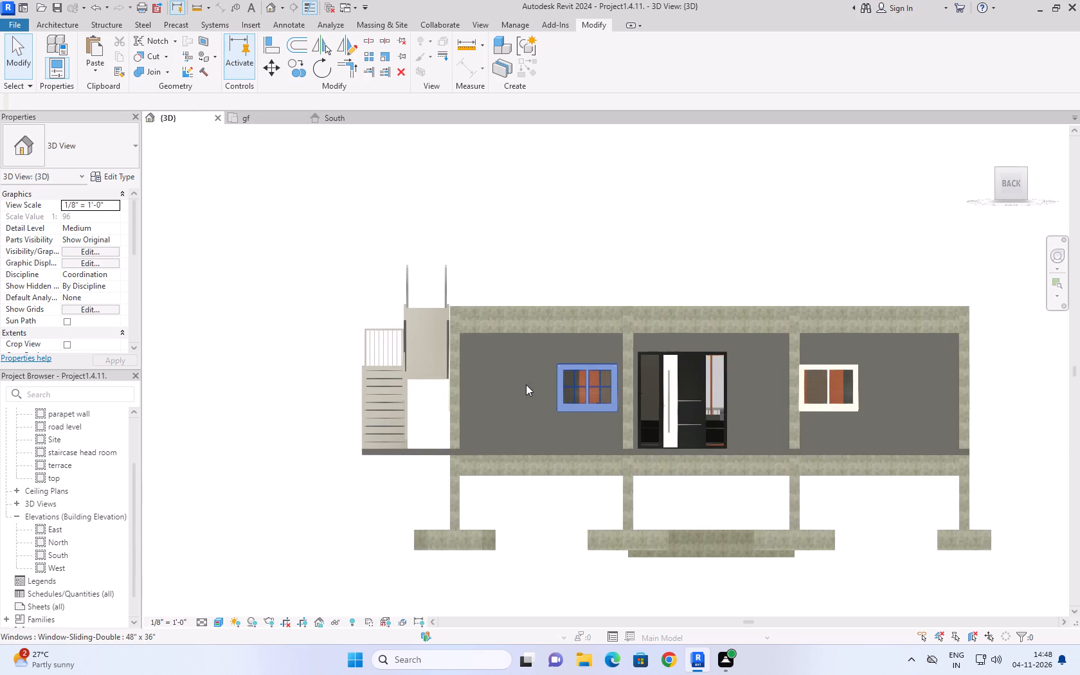
Inspect the staircase's overlapping stair, landing and handrail elements beside the building in the back 3D view.
scroll(526, 384, up, 3)
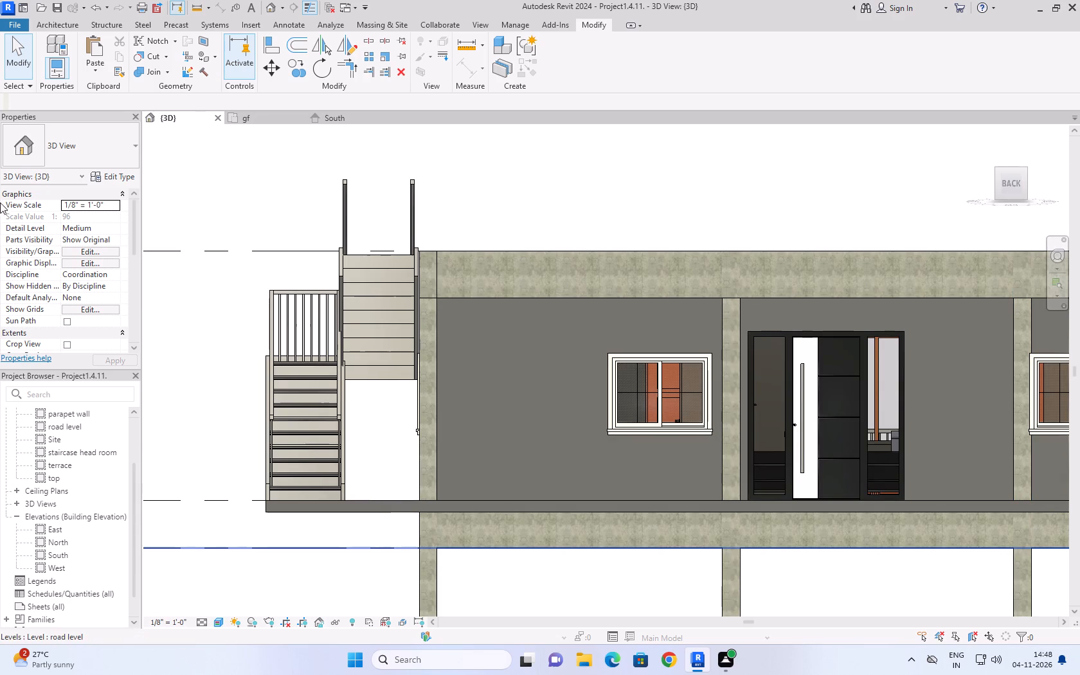
click(388, 267)
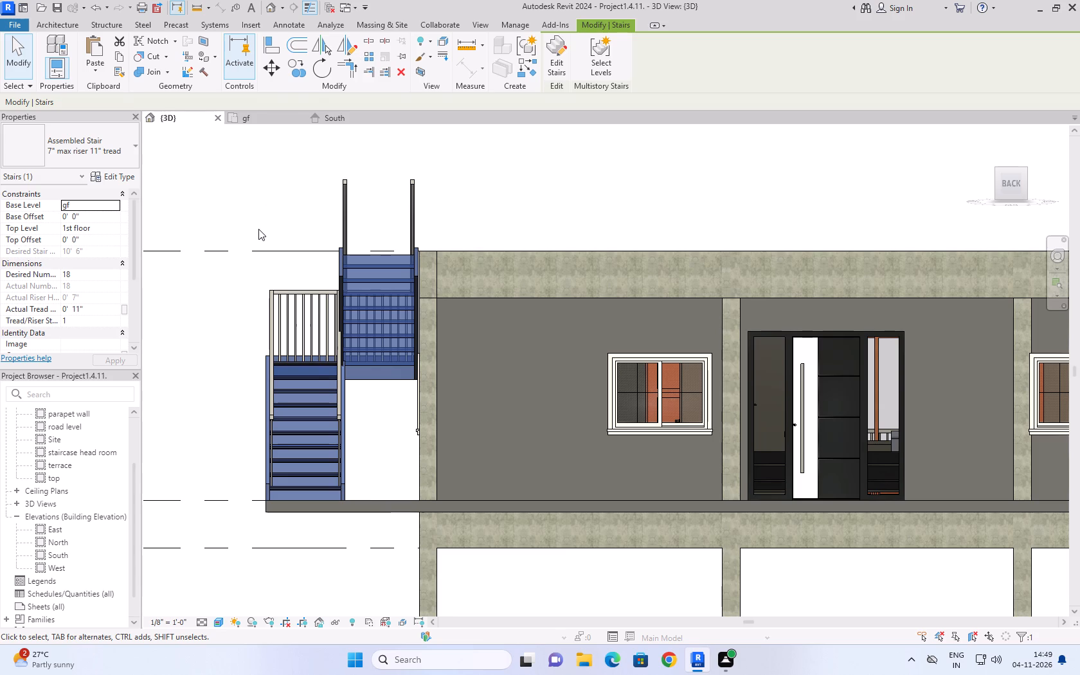
key(Tab)
key(Tab)
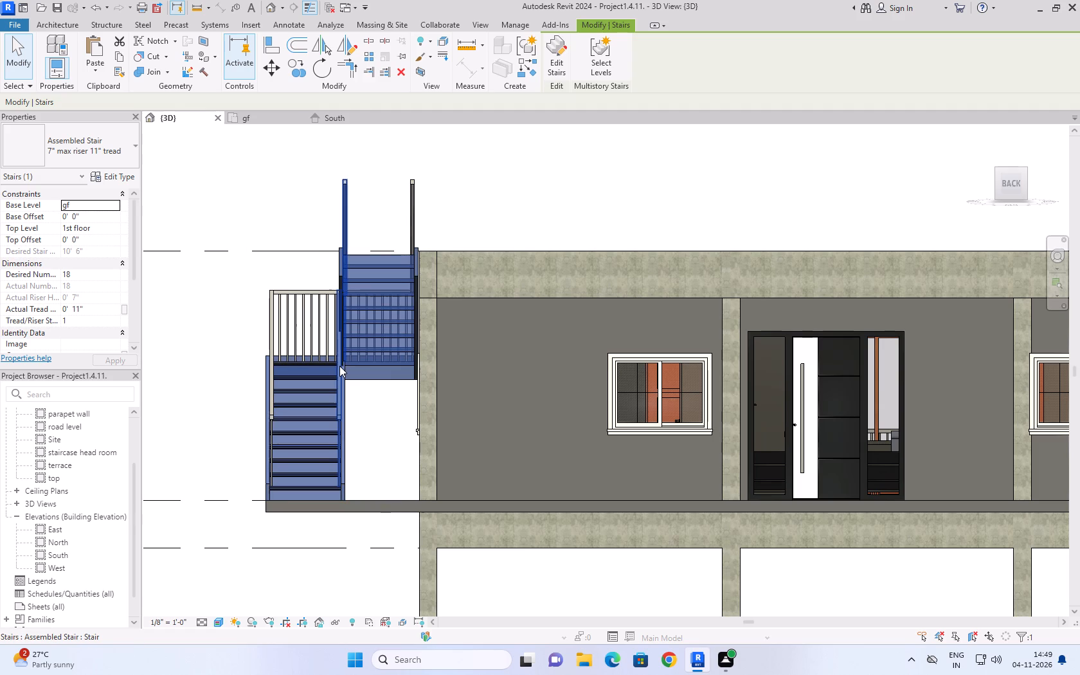
key(Tab)
key(Tab)
key(Tab)
key(Tab)
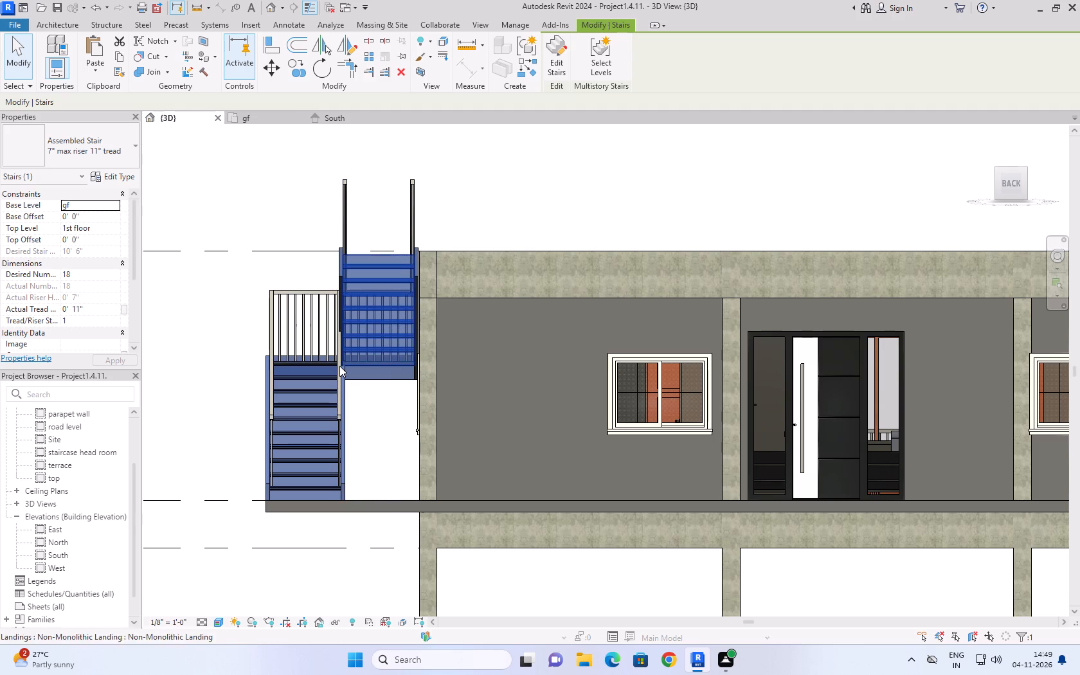
key(Tab)
key(Tab)
key(Tab)
key(Tab)
key(Tab)
key(Tab)
key(Tab)
key(Tab)
key(Tab)
key(Tab)
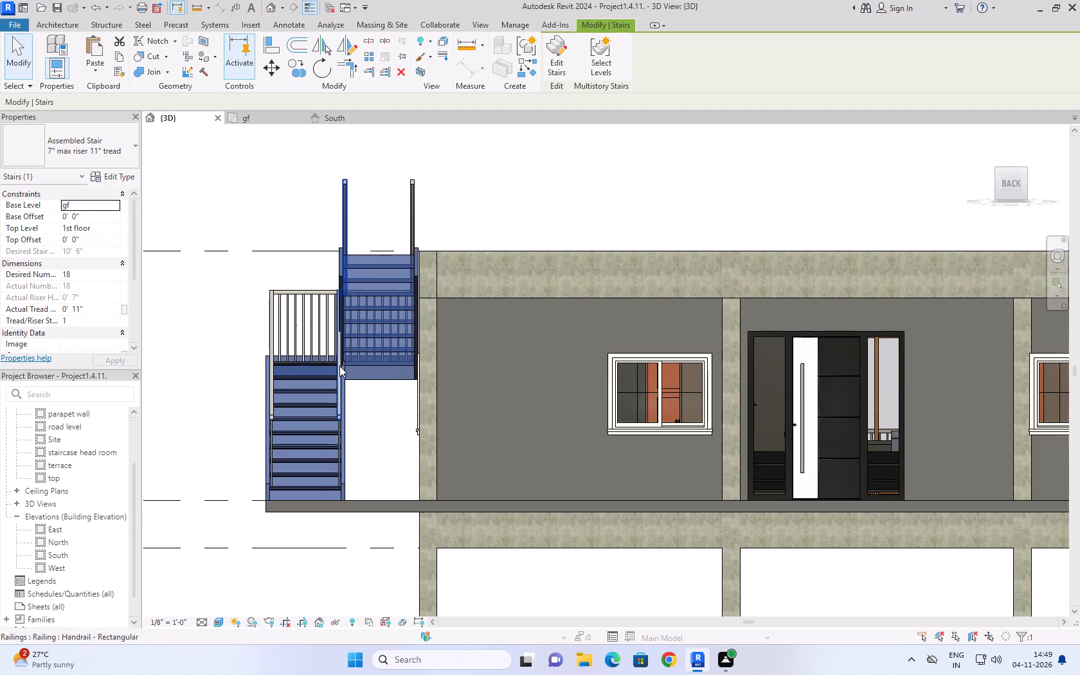
key(Tab)
key(Tab)
key(Tab)
key(Tab)
key(Tab)
click(264, 206)
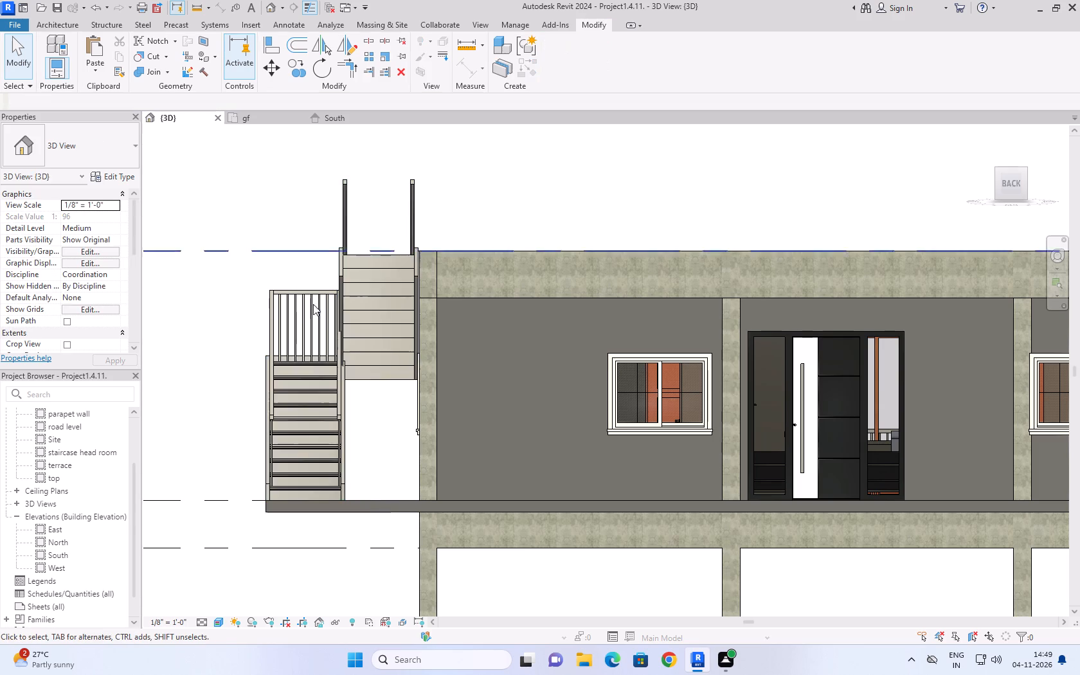
Inspect the overlapping 9" wall, column and window elements at the building corner beside the staircase in the back 3D view.
click(417, 418)
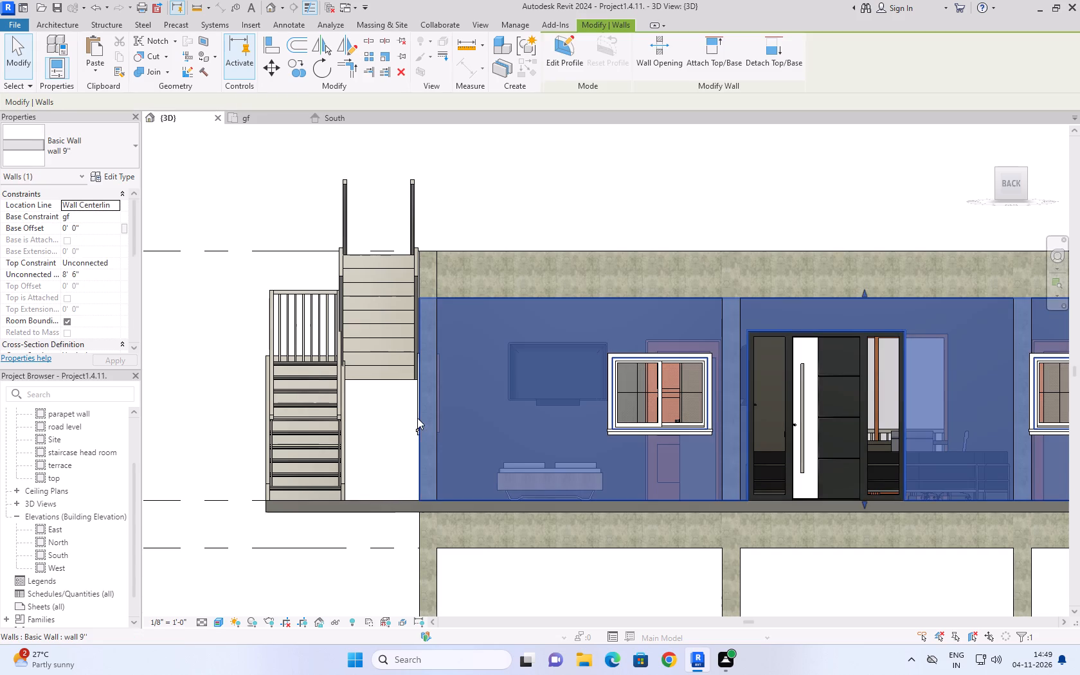
key(Tab)
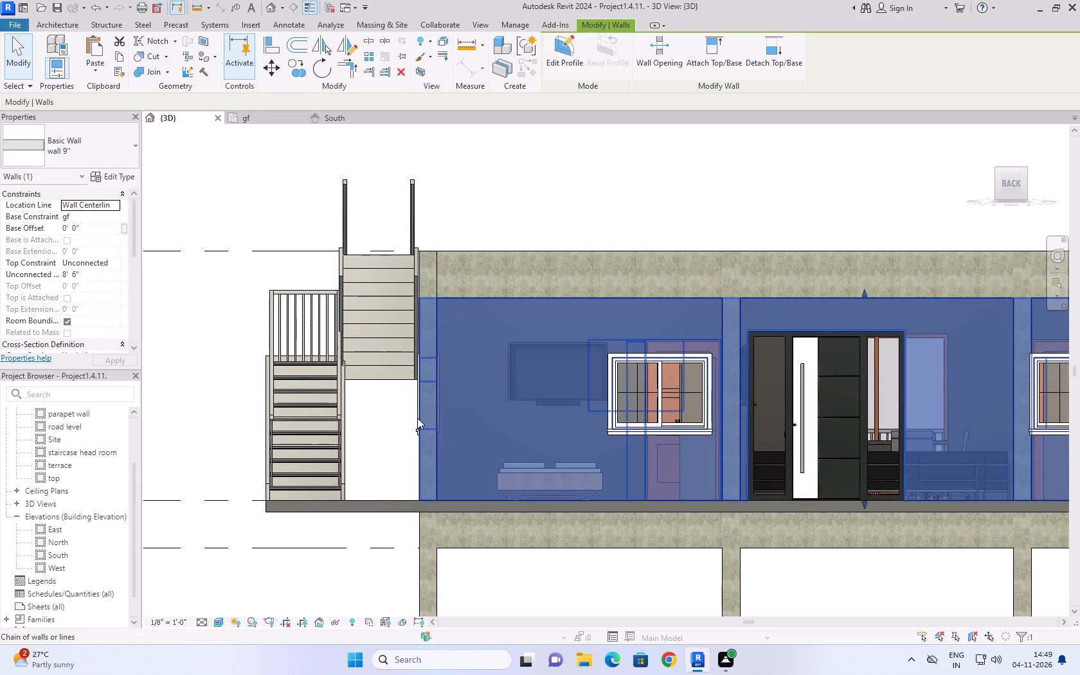
key(Tab)
key(Tab)
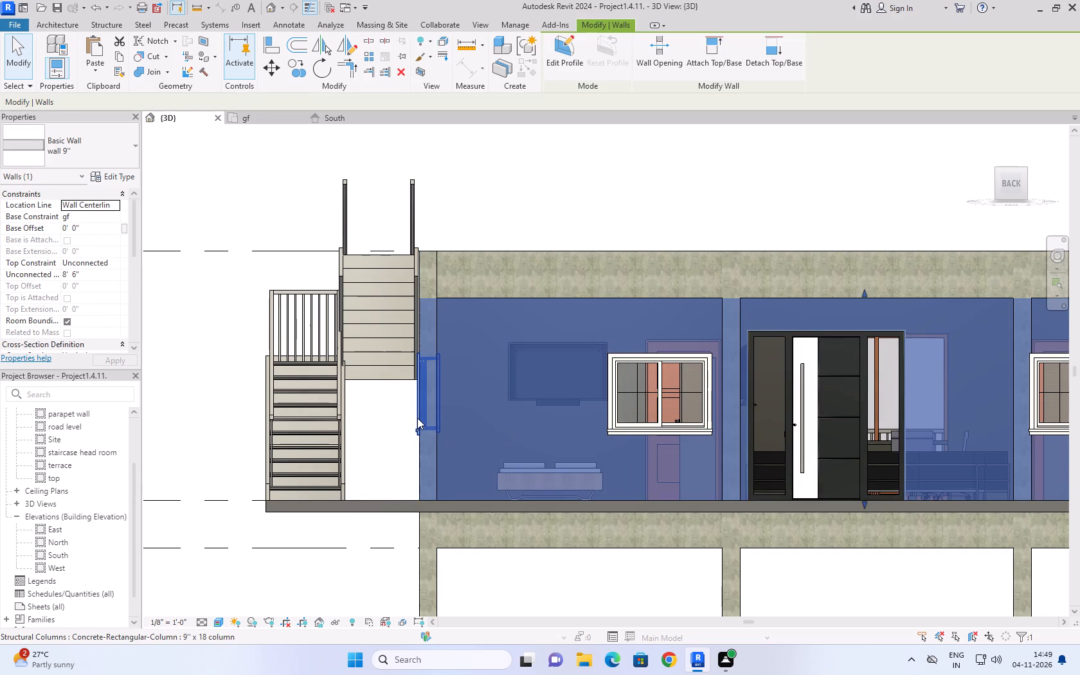
key(Tab)
key(Tab)
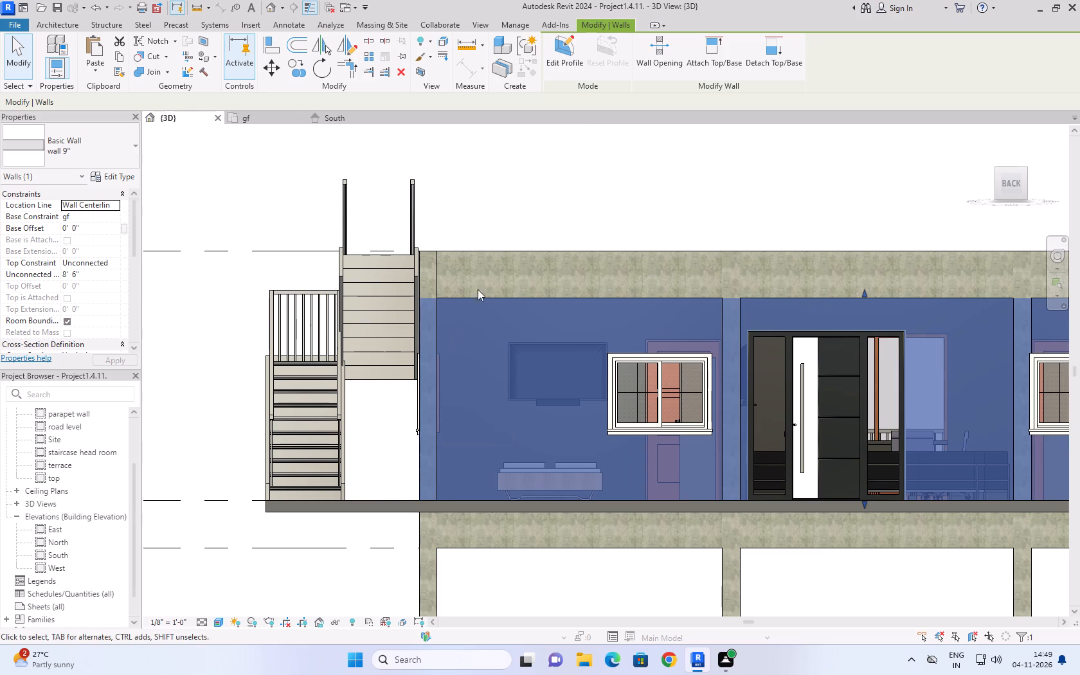
click(579, 116)
click(575, 148)
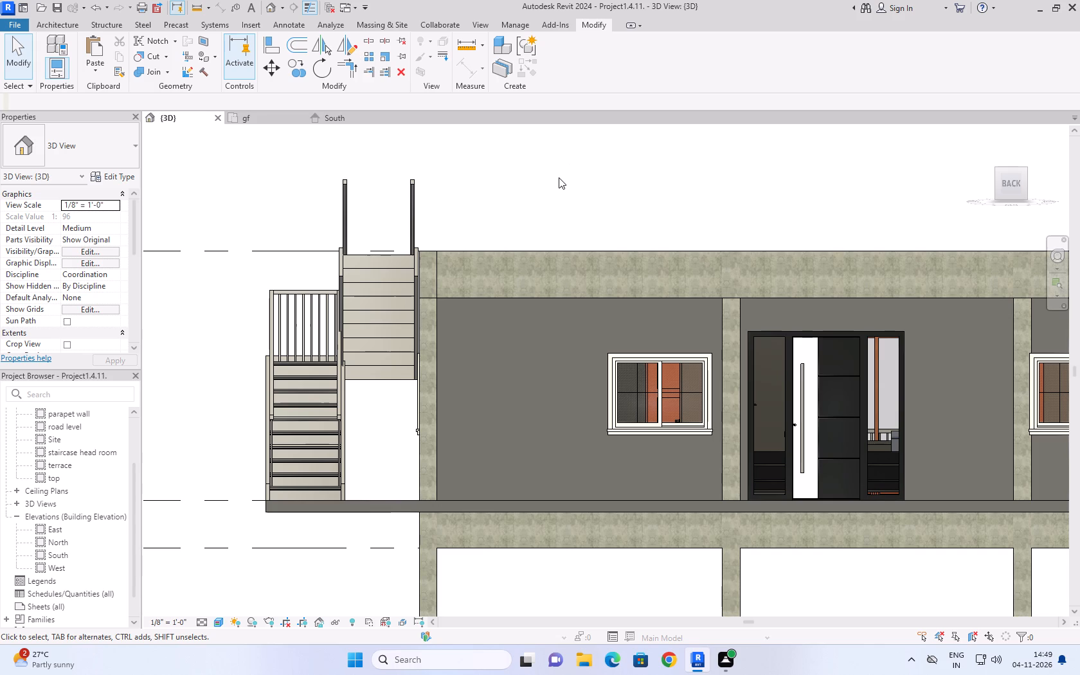
click(209, 177)
click(5, 52)
click(12, 51)
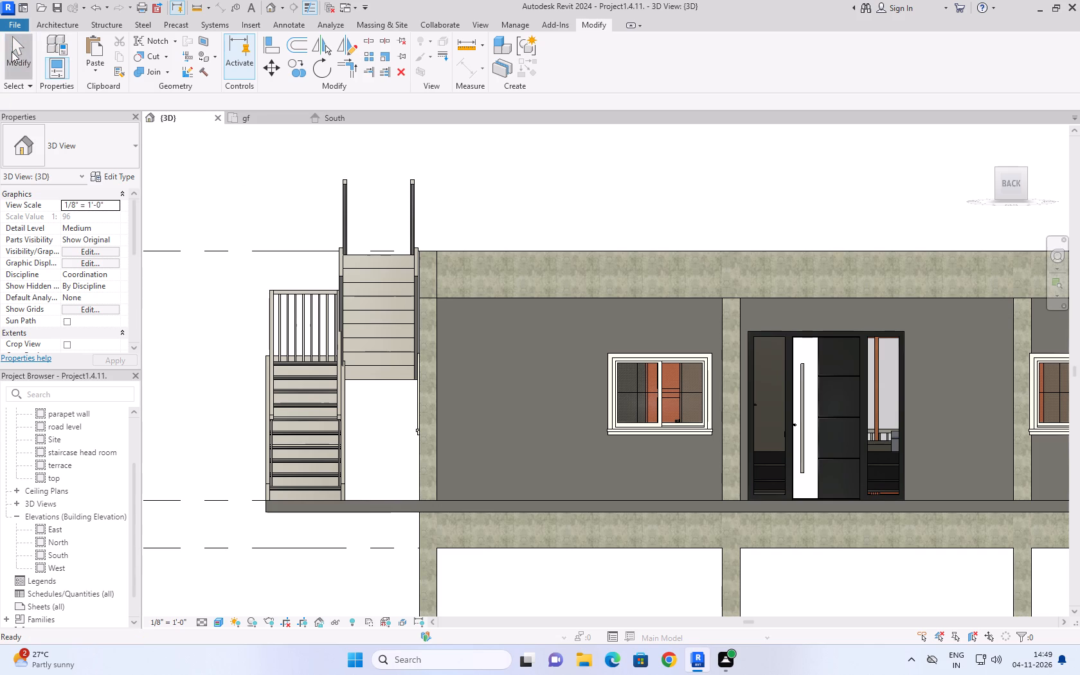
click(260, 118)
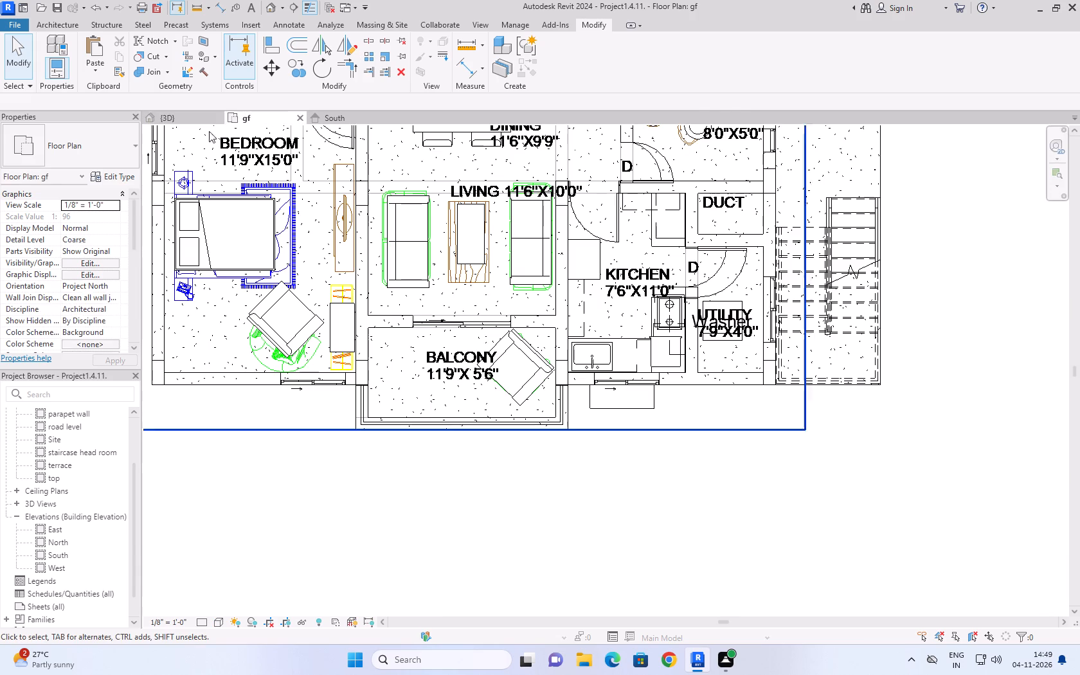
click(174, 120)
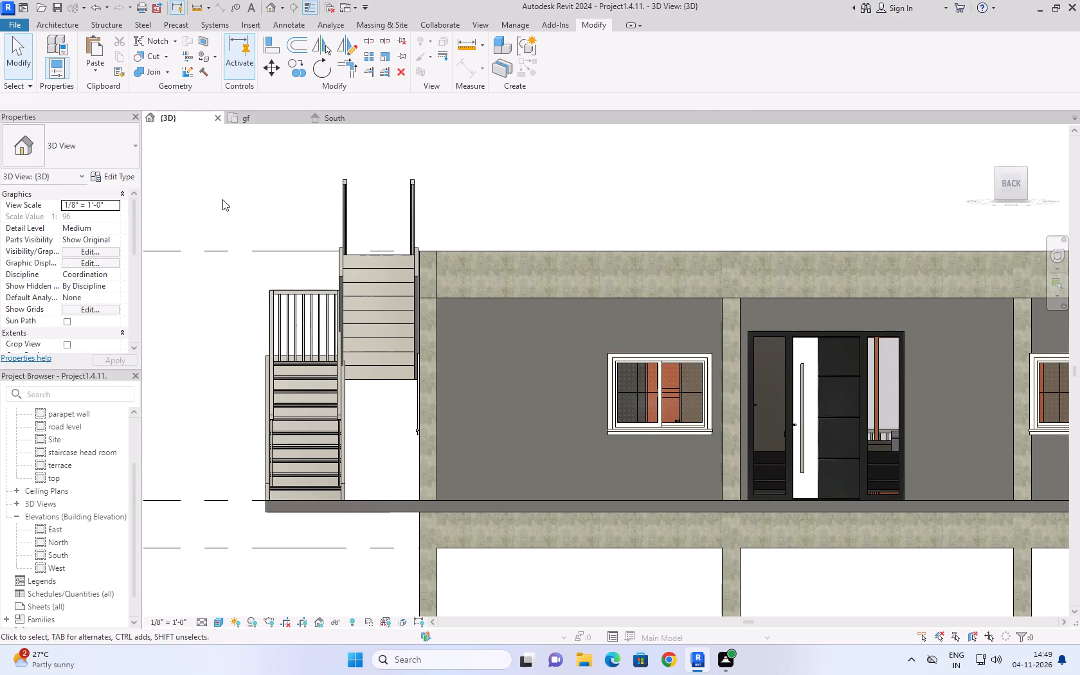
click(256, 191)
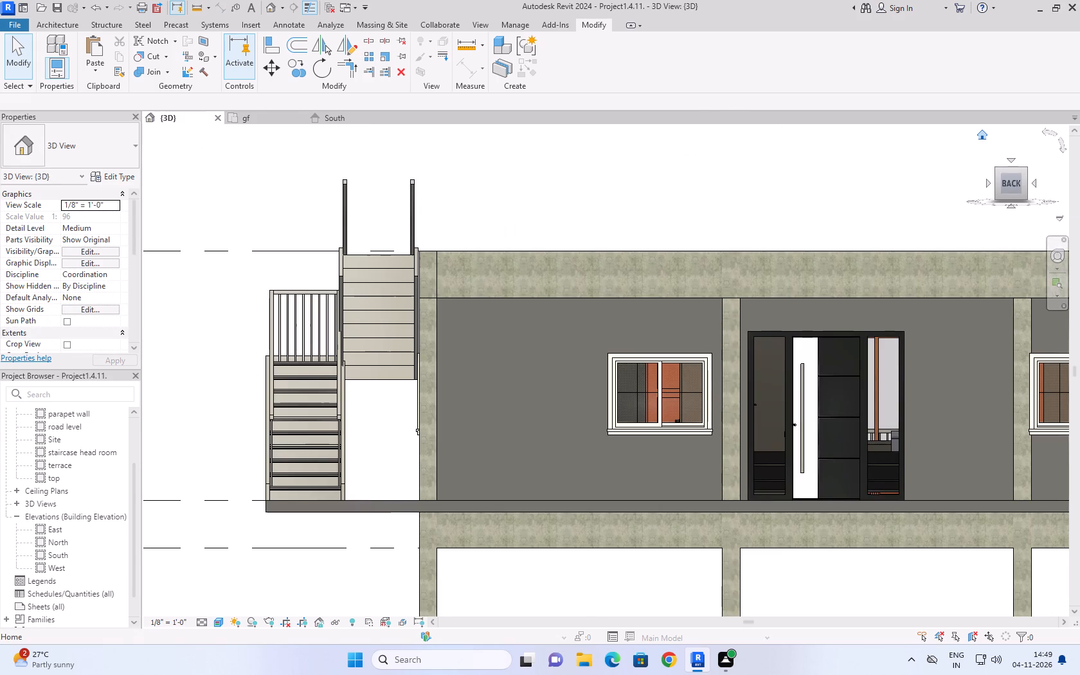
Examine both blocks in the default isometric 3D view, including the staircase and the storage cabinet room of the western block.
click(982, 135)
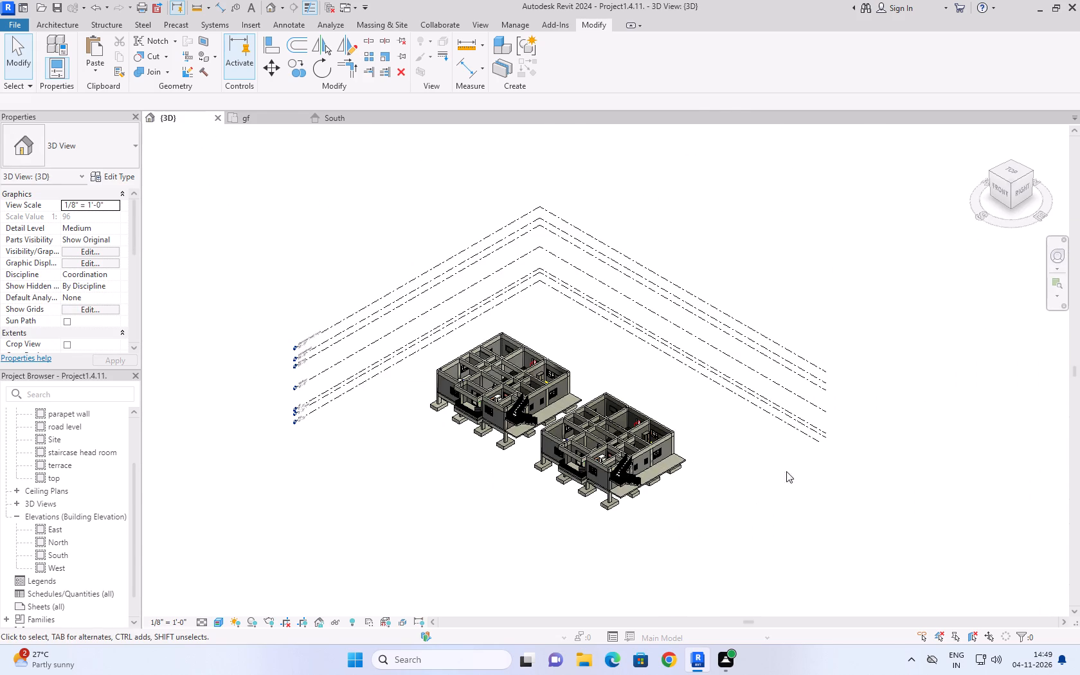
scroll(586, 394, up, 8)
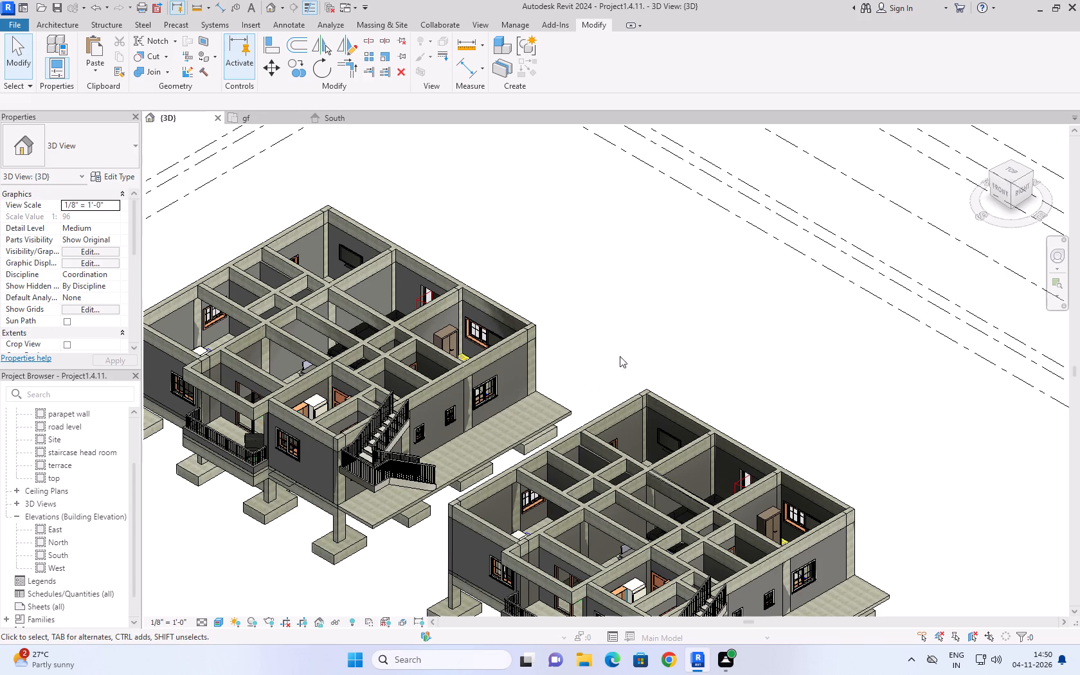
scroll(633, 343, down, 1)
click(513, 231)
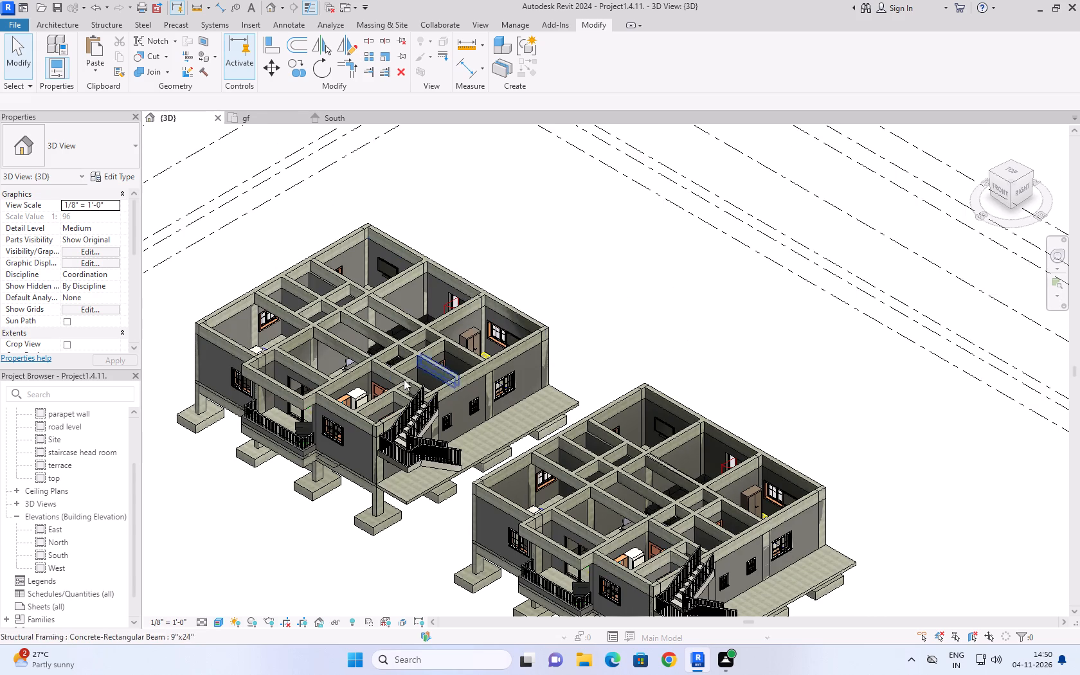
scroll(258, 381, up, 5)
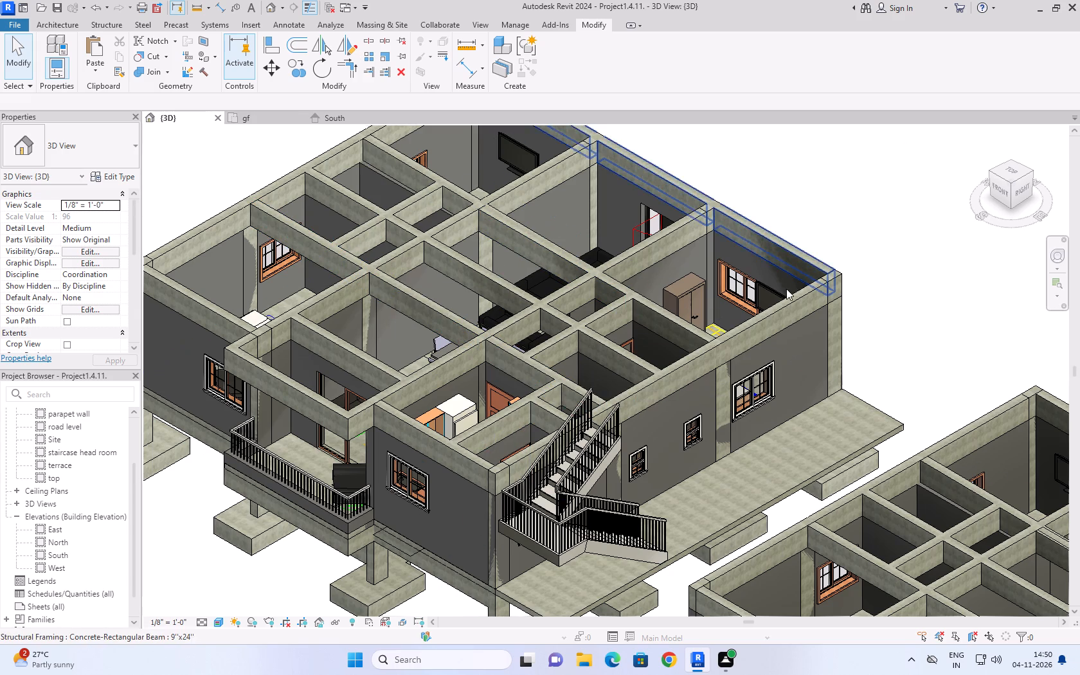
scroll(786, 291, up, 8)
scroll(504, 379, up, 1)
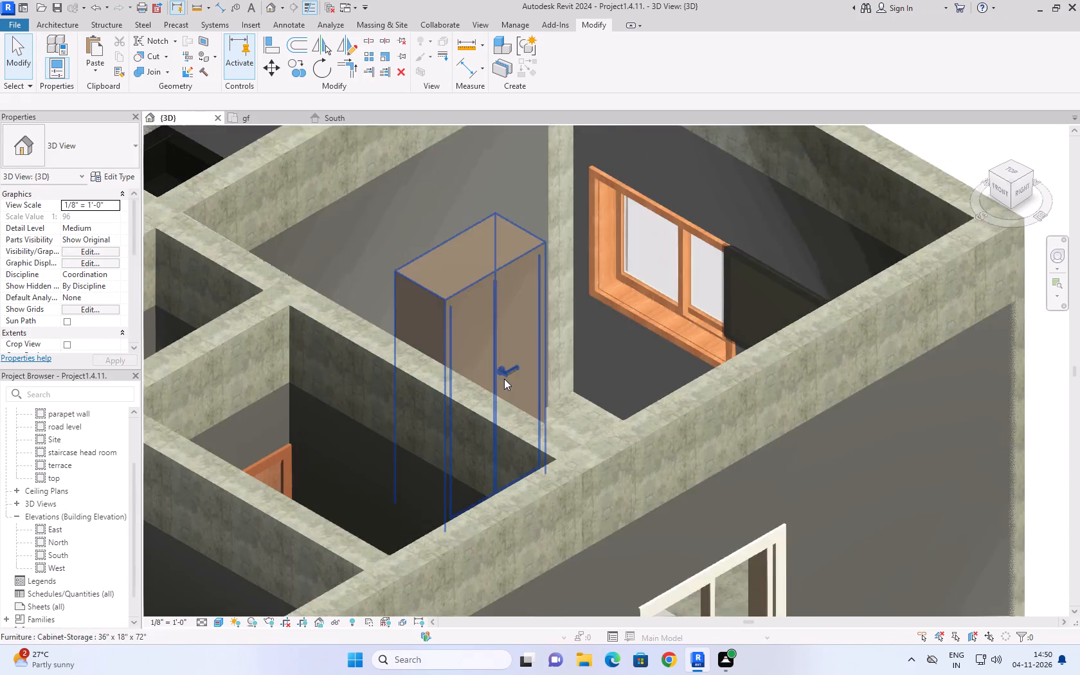
scroll(504, 379, up, 3)
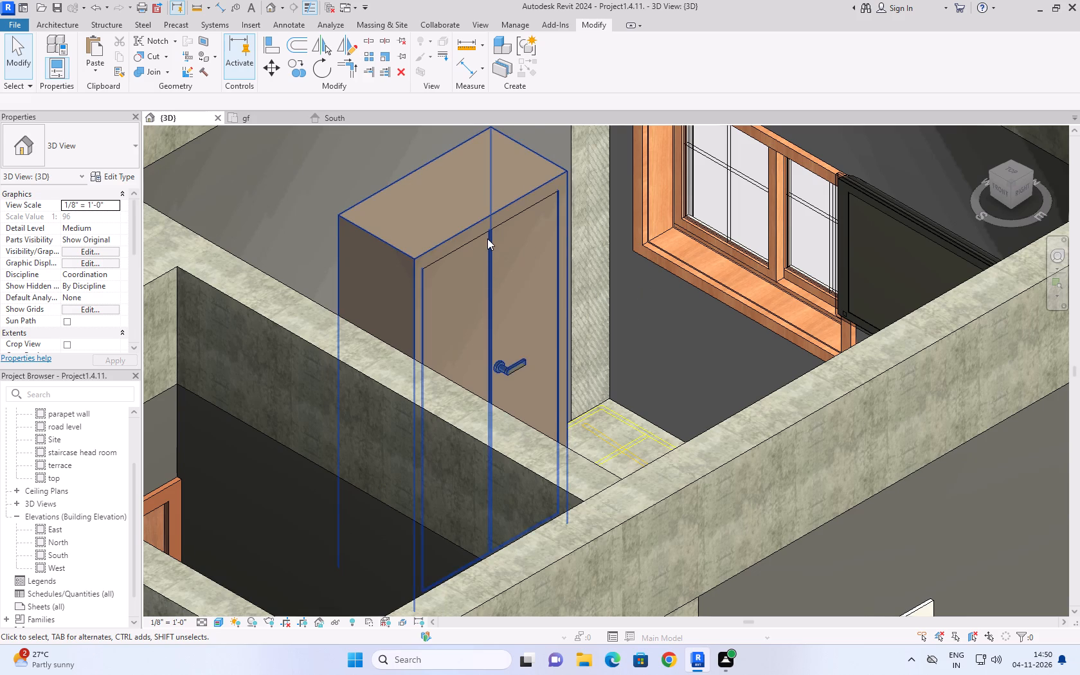
scroll(472, 368, down, 10)
middle_drag(750, 206, 737, 274)
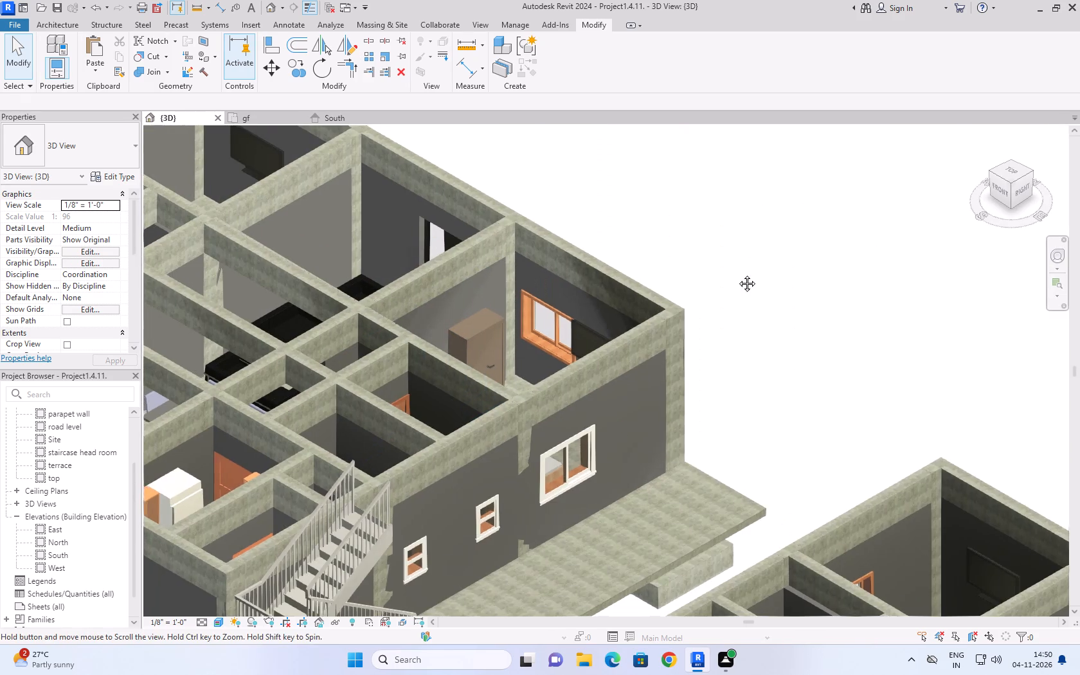
middle_drag(737, 274, 717, 316)
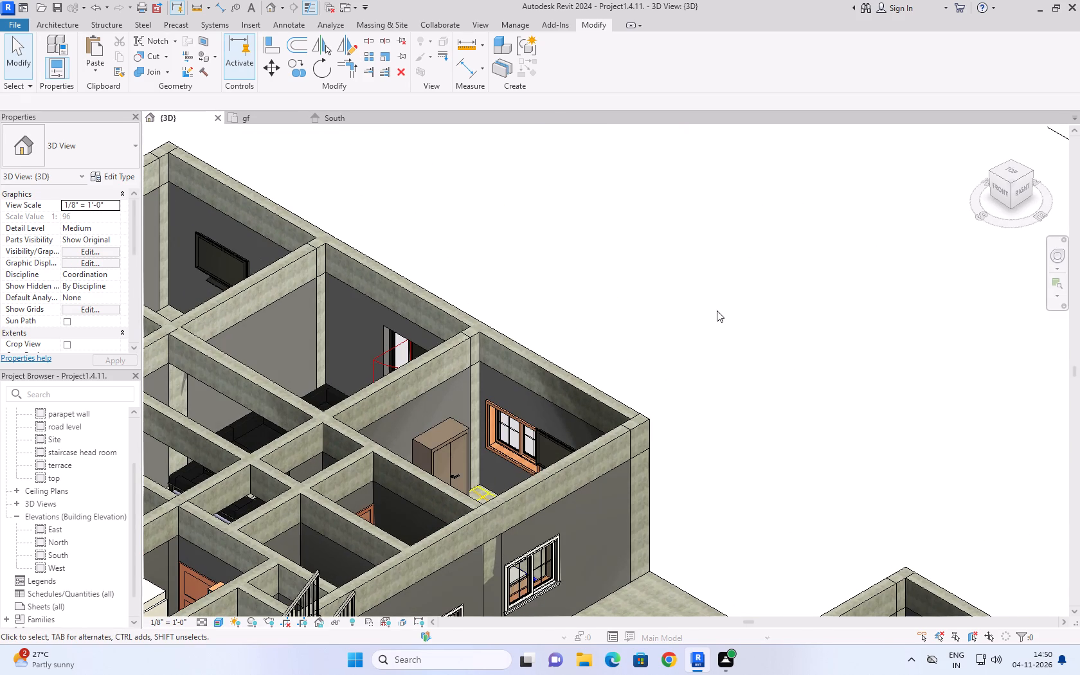
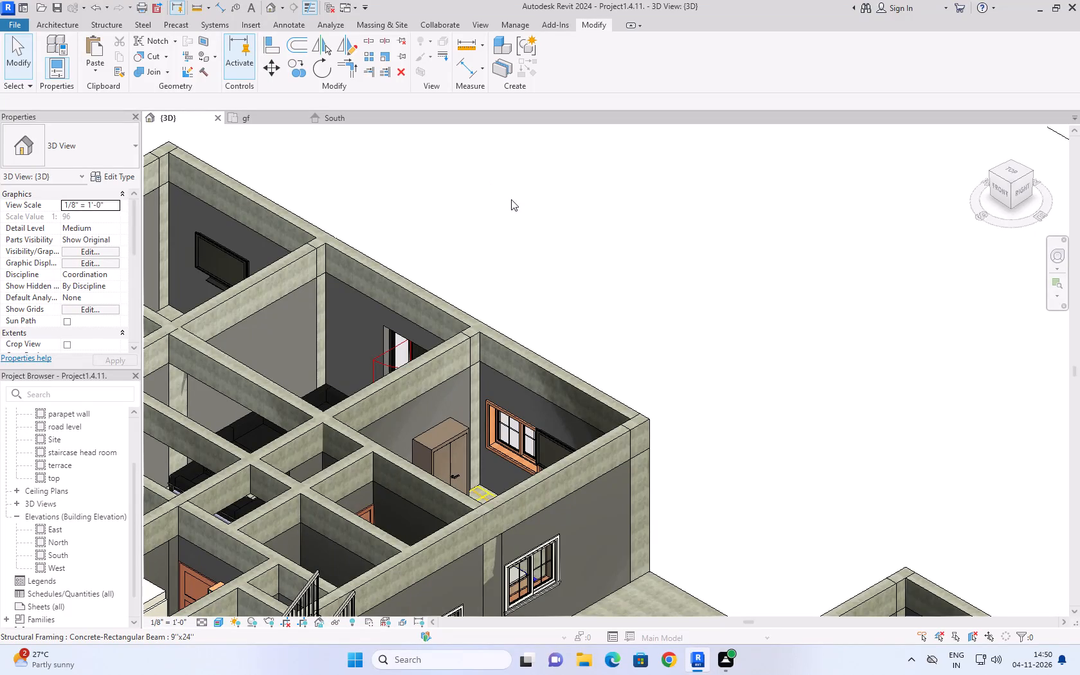
Examine the layout of both blocks in the gf floor plan.
click(609, 200)
click(253, 118)
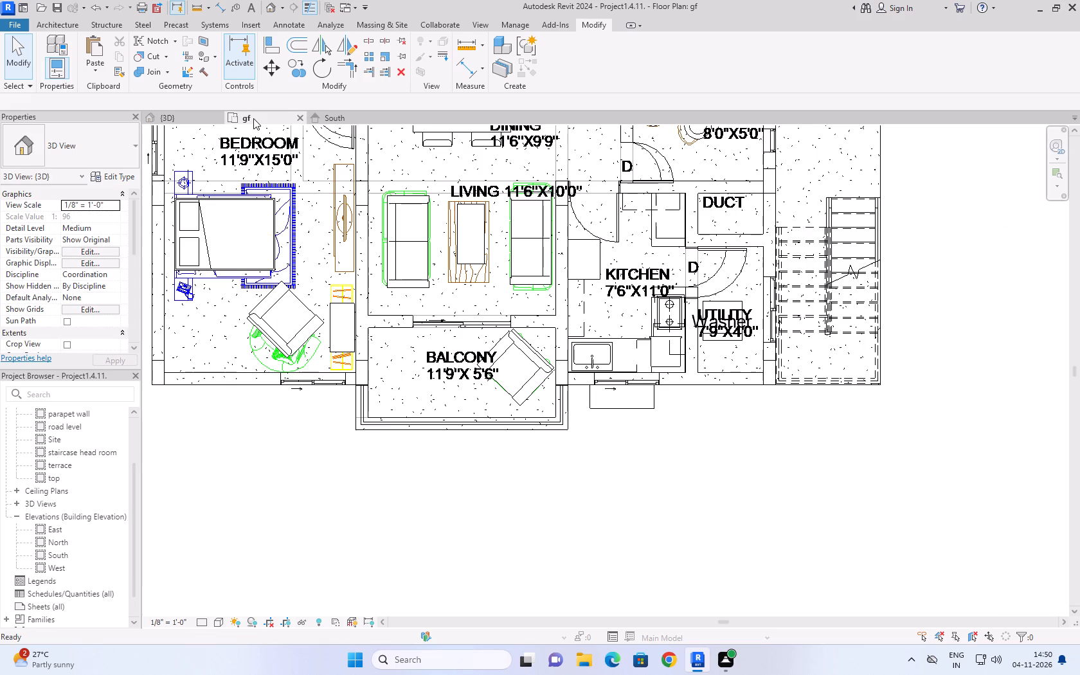
scroll(307, 440, down, 10)
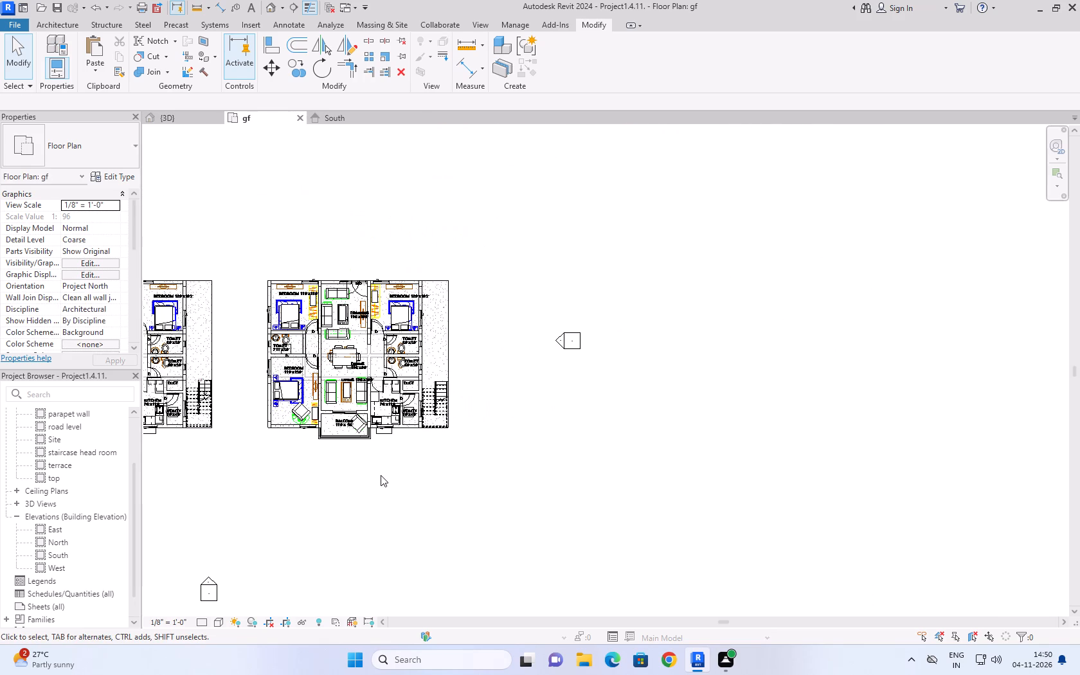
scroll(381, 475, down, 7)
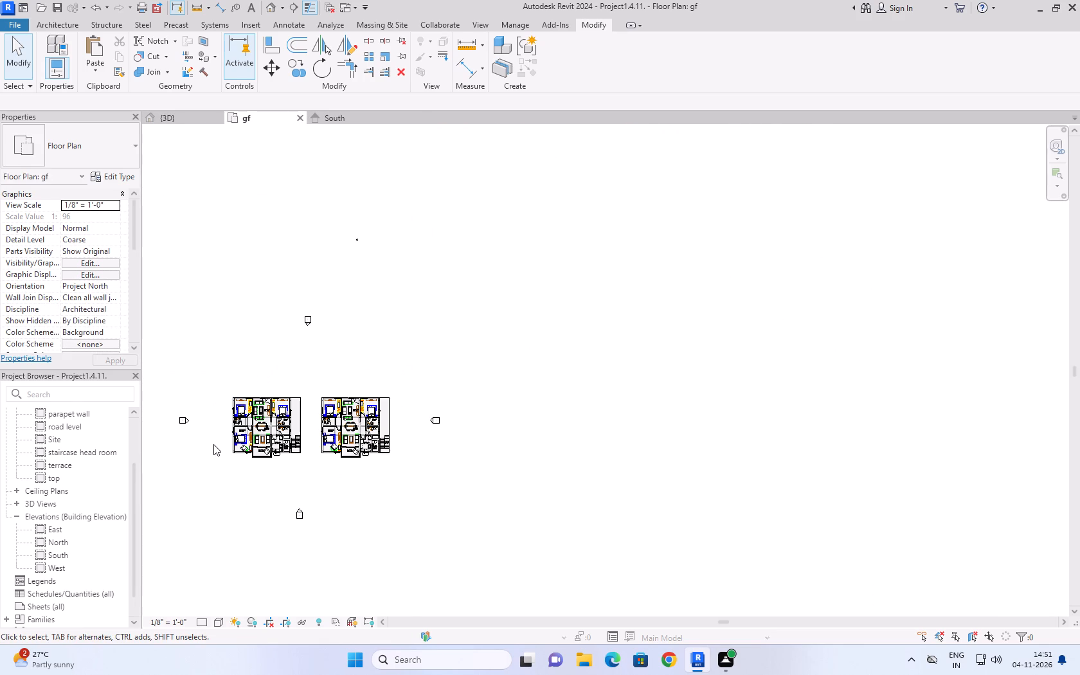
scroll(213, 444, up, 5)
scroll(461, 517, up, 3)
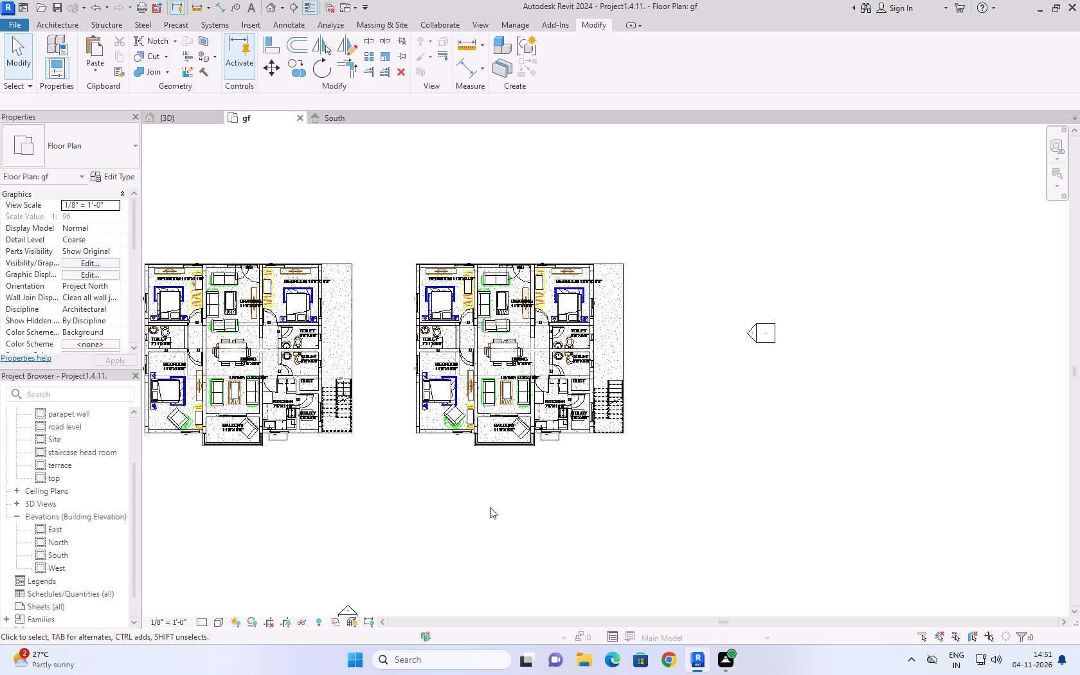
scroll(499, 507, down, 3)
scroll(311, 503, up, 2)
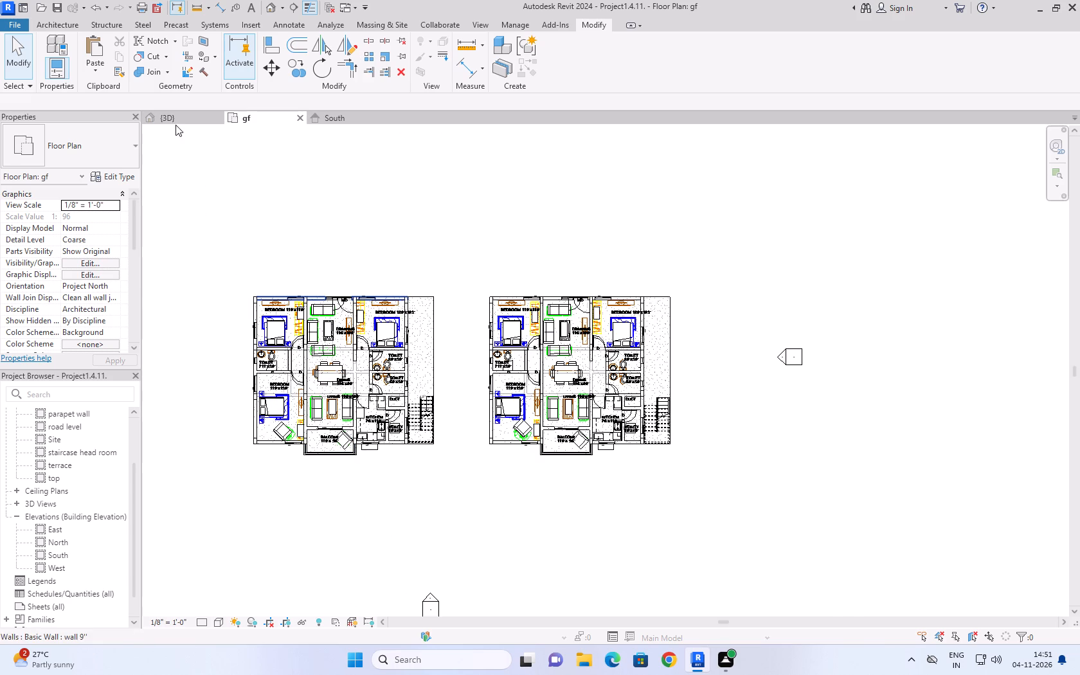
Examine both blocks with their staircases and extended slabs in the 3D view.
click(174, 118)
scroll(595, 357, down, 6)
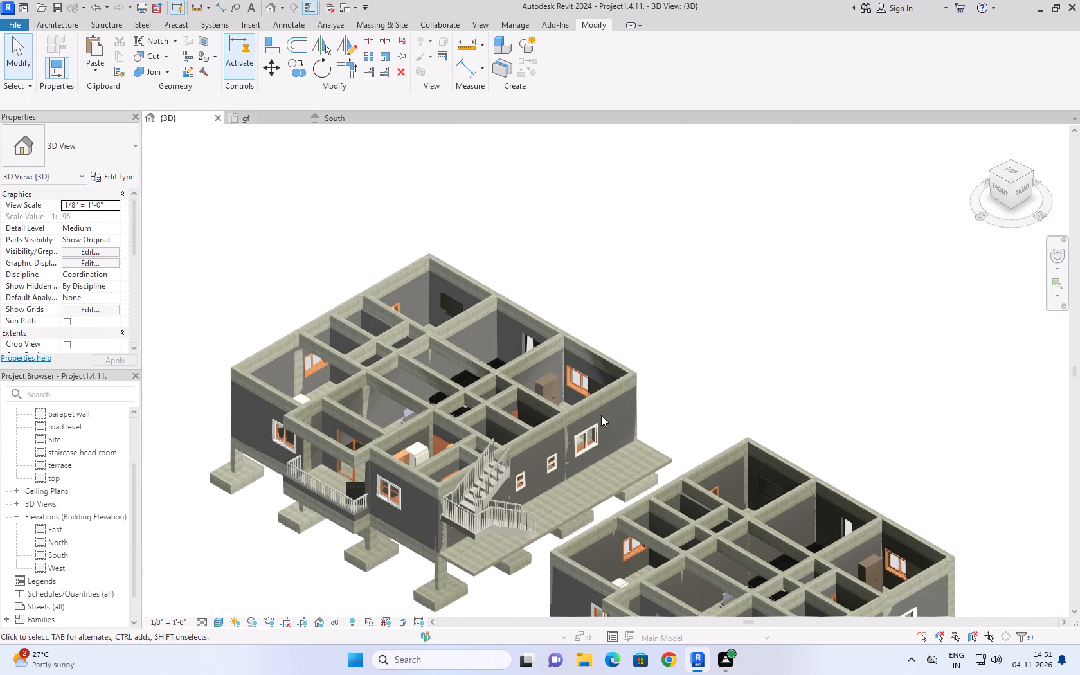
scroll(609, 399, down, 5)
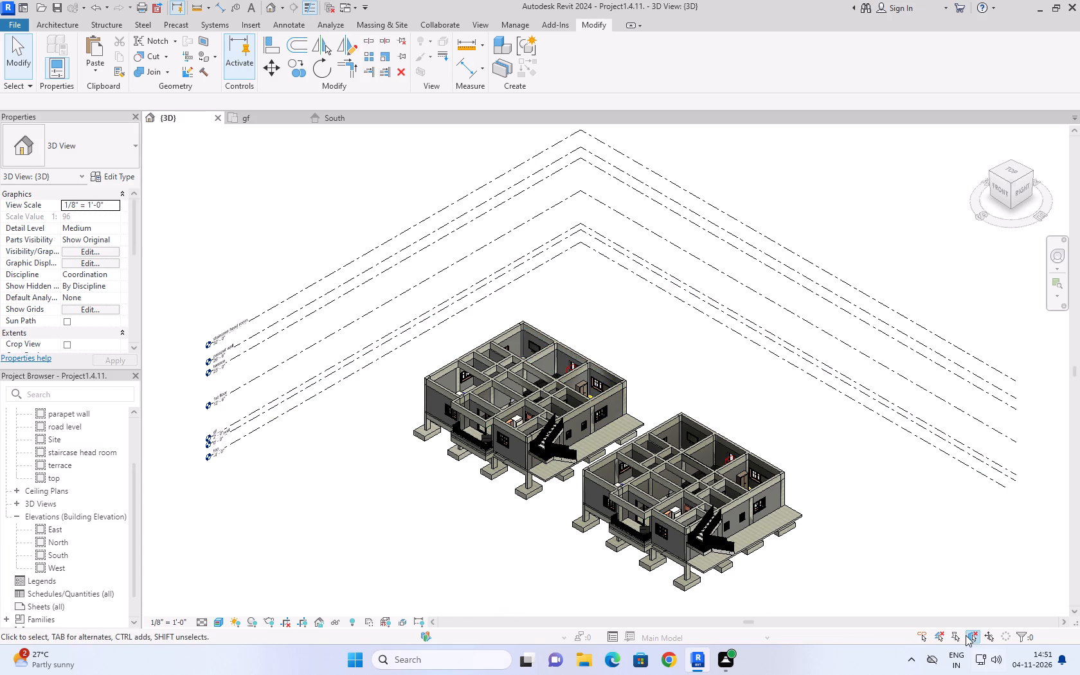
click(747, 346)
click(735, 394)
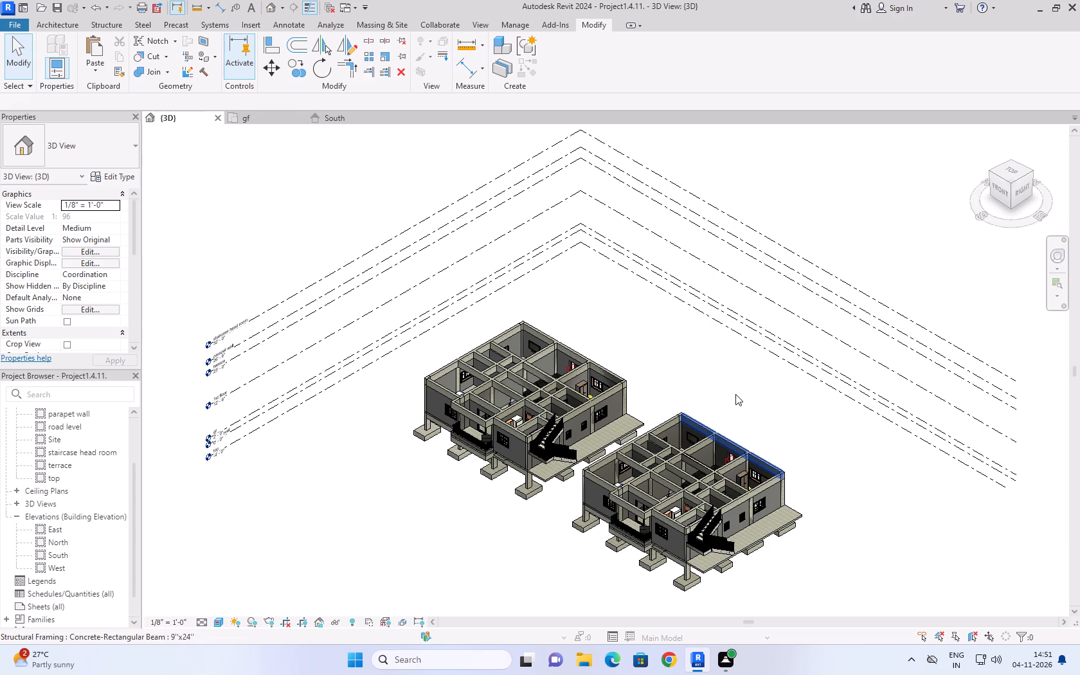
click(723, 404)
click(723, 401)
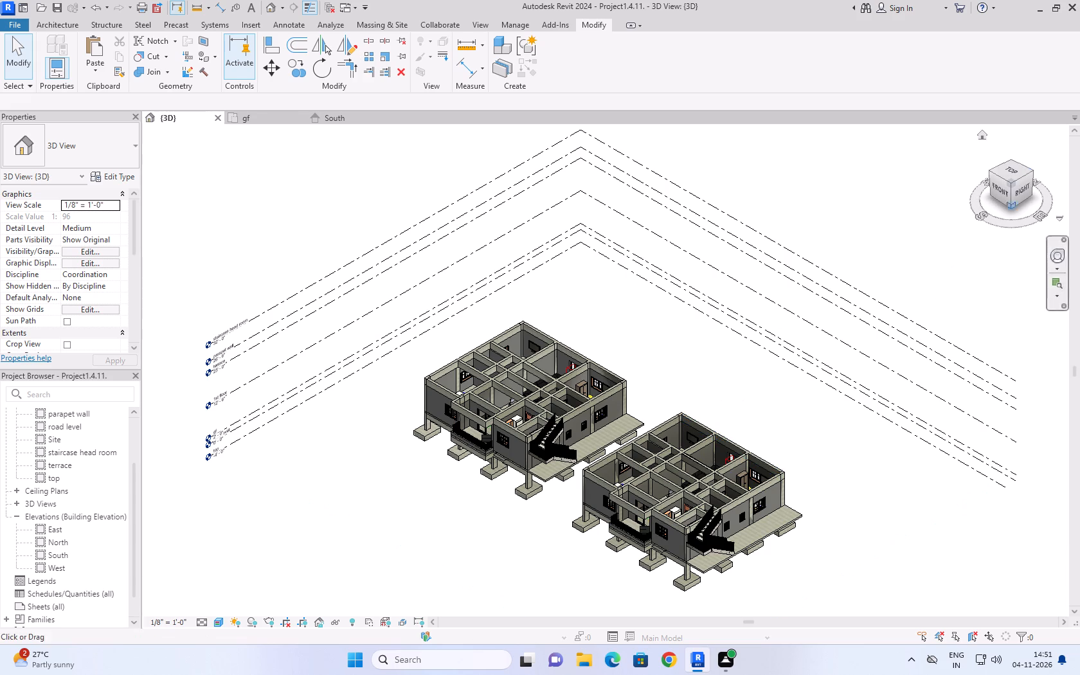
click(989, 134)
click(982, 138)
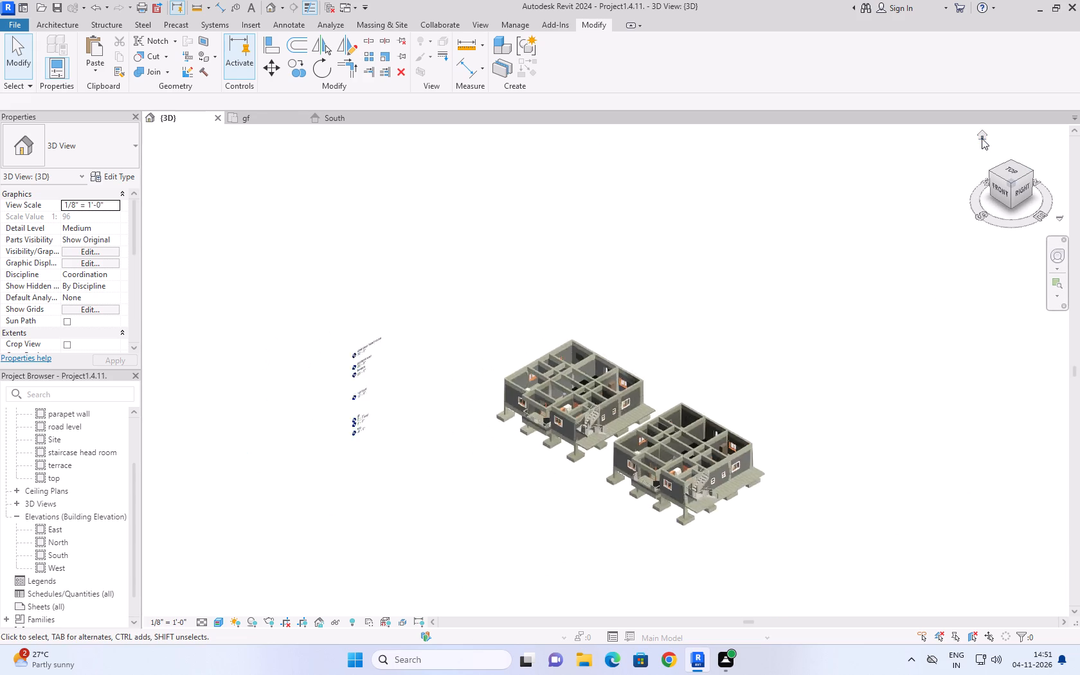
scroll(433, 505, up, 2)
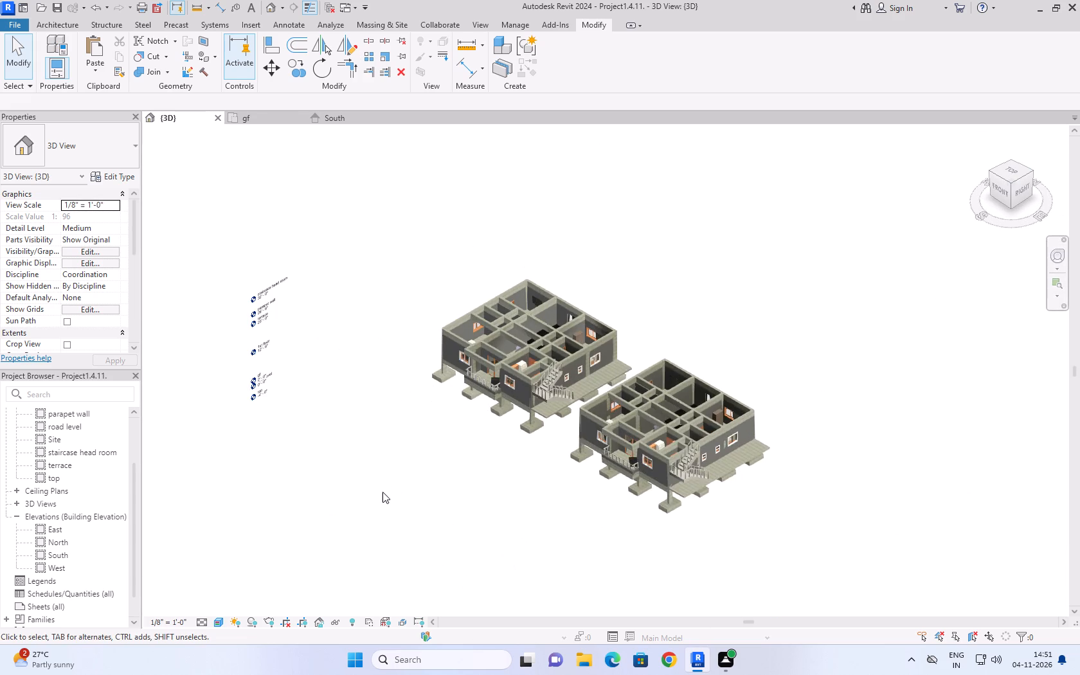
scroll(382, 477, up, 2)
scroll(358, 250, up, 1)
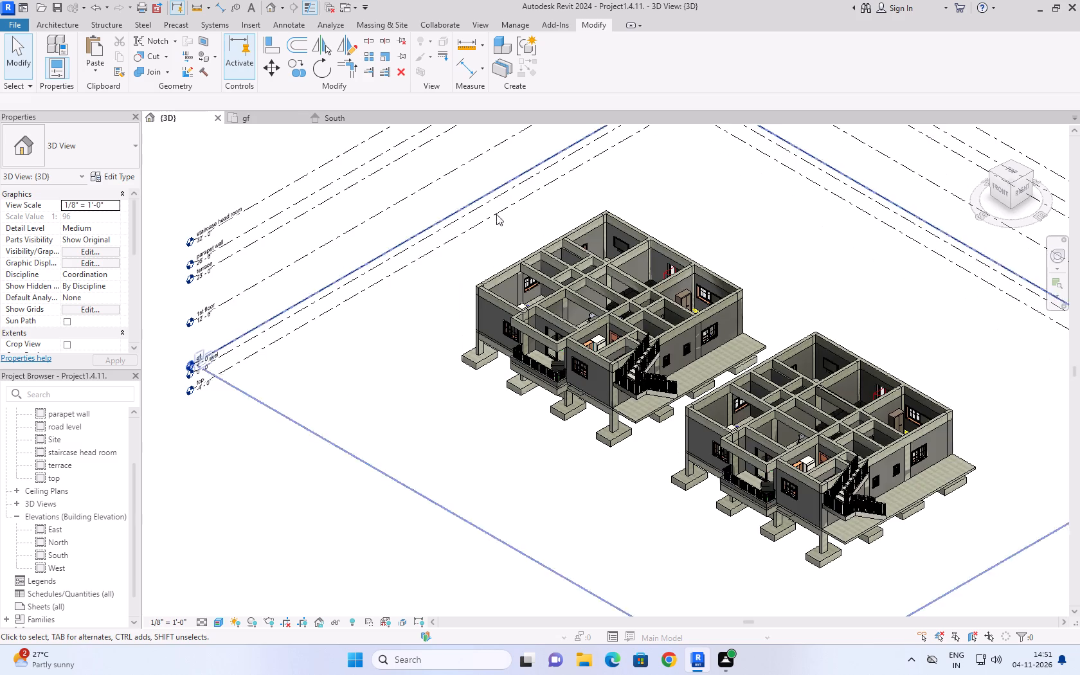
scroll(671, 177, up, 1)
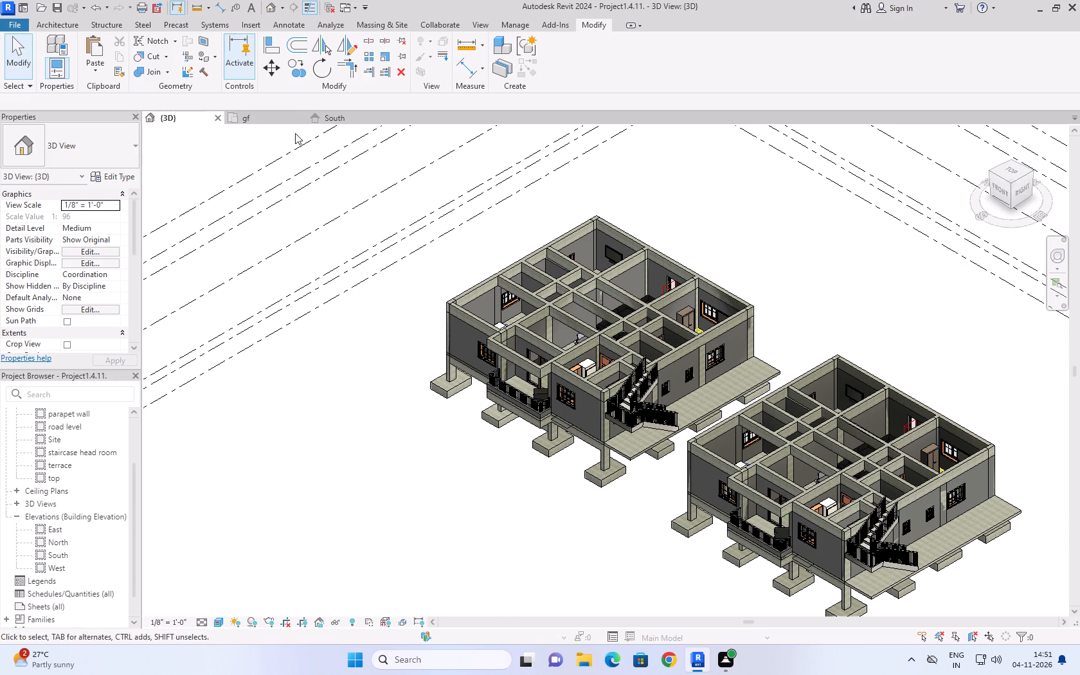
Delete the sofa between the drawing and dining areas of the western block in the gf plan.
click(258, 118)
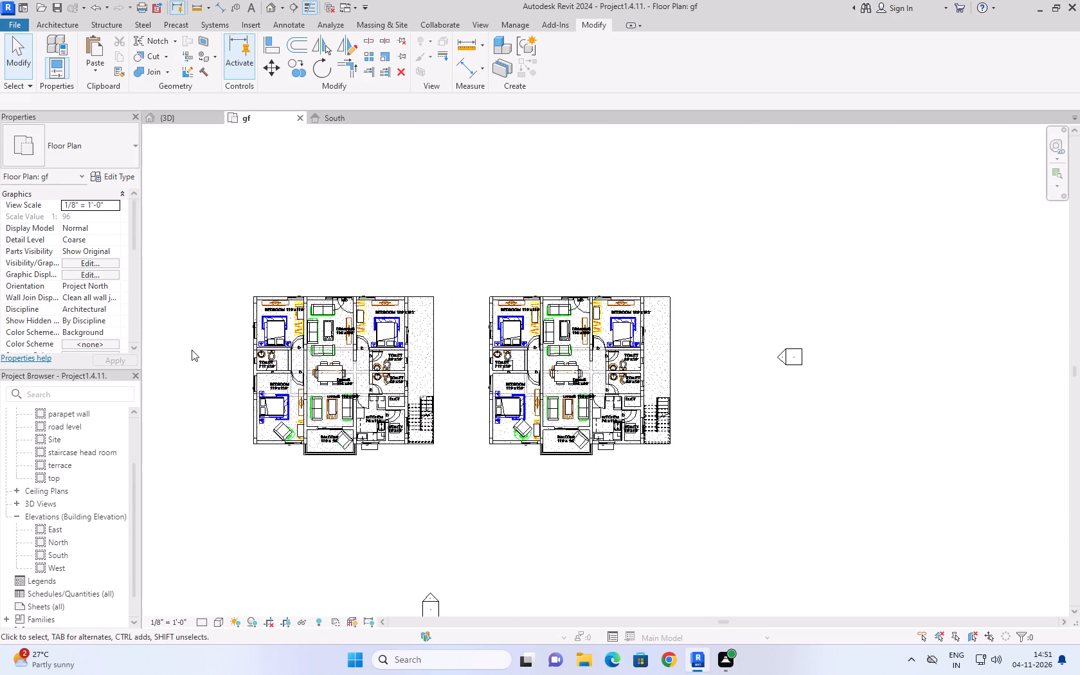
scroll(192, 350, up, 6)
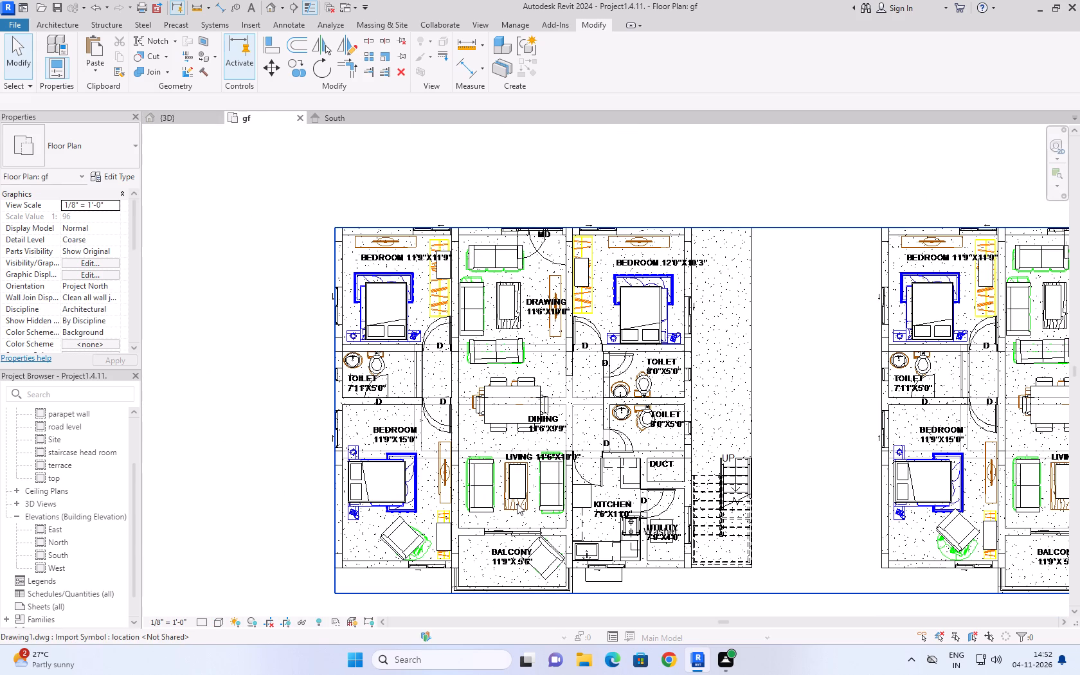
scroll(517, 503, up, 2)
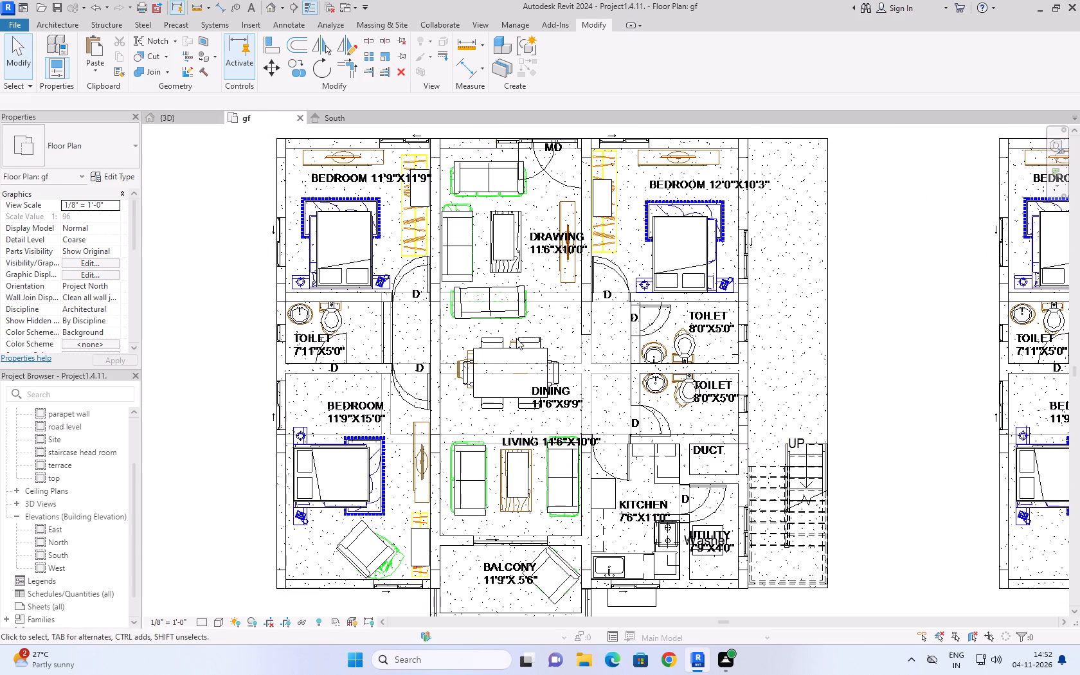
click(513, 309)
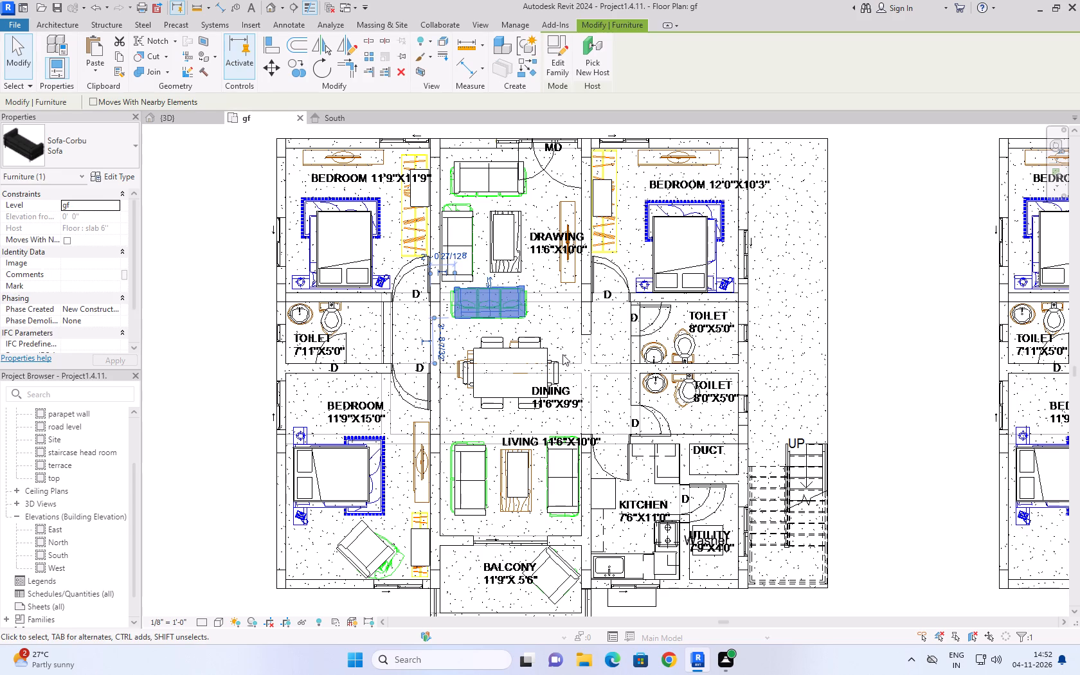
key(Delete)
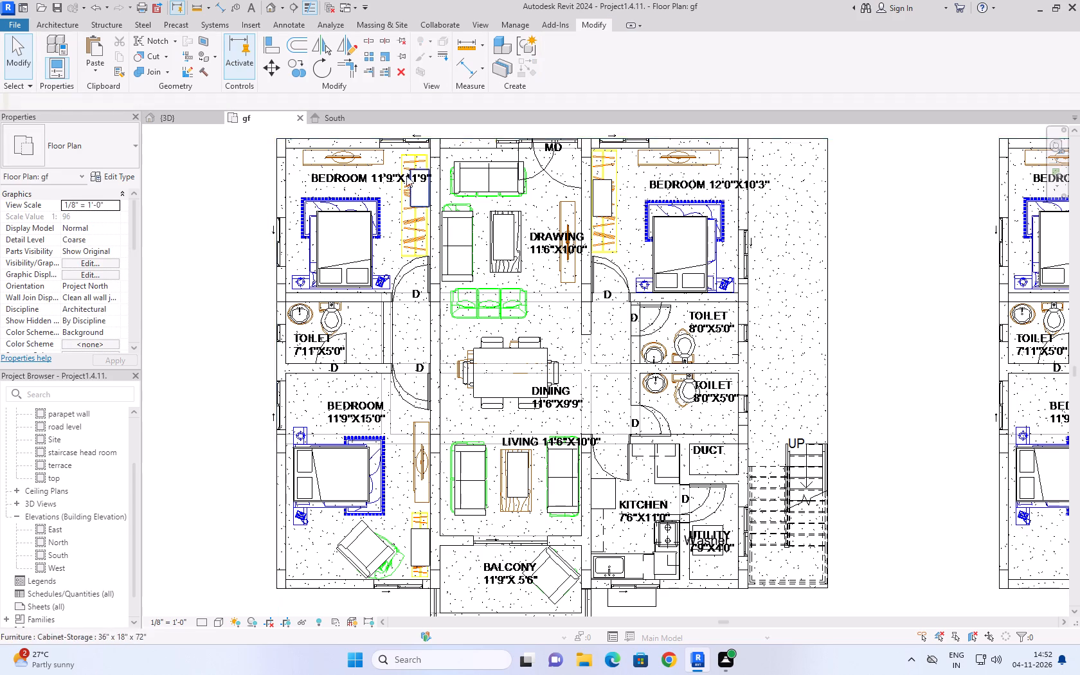
Place another Sofa-Corbu over the western block's empty sofa outline above the dining table, flipped to face the drawing area.
click(482, 167)
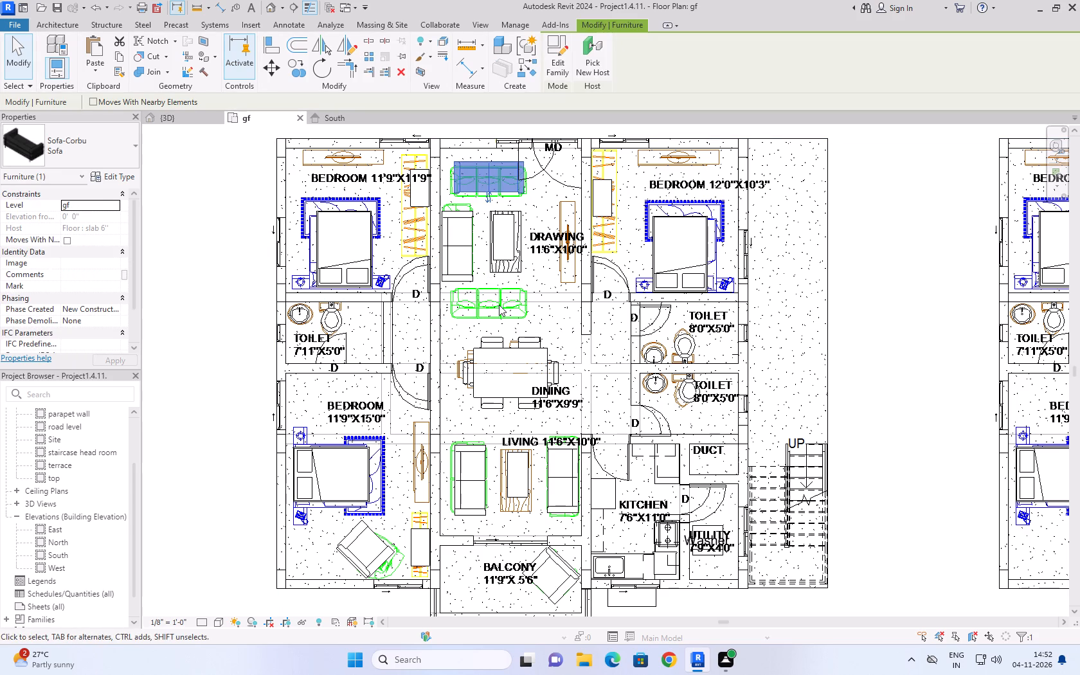
text(CS)
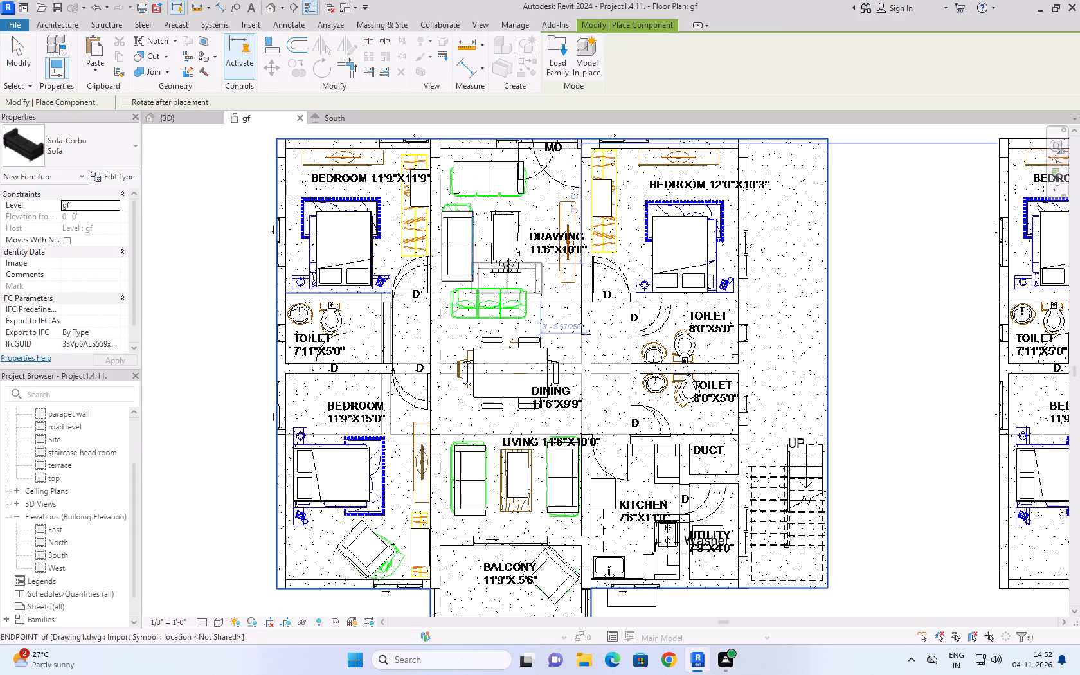
click(494, 312)
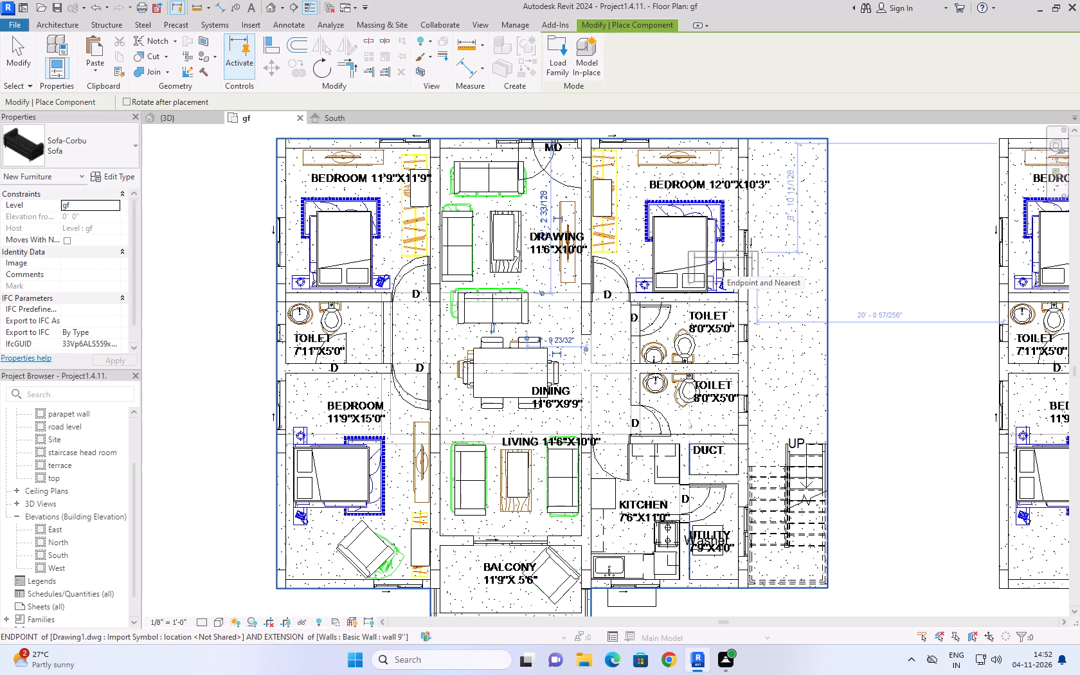
click(24, 55)
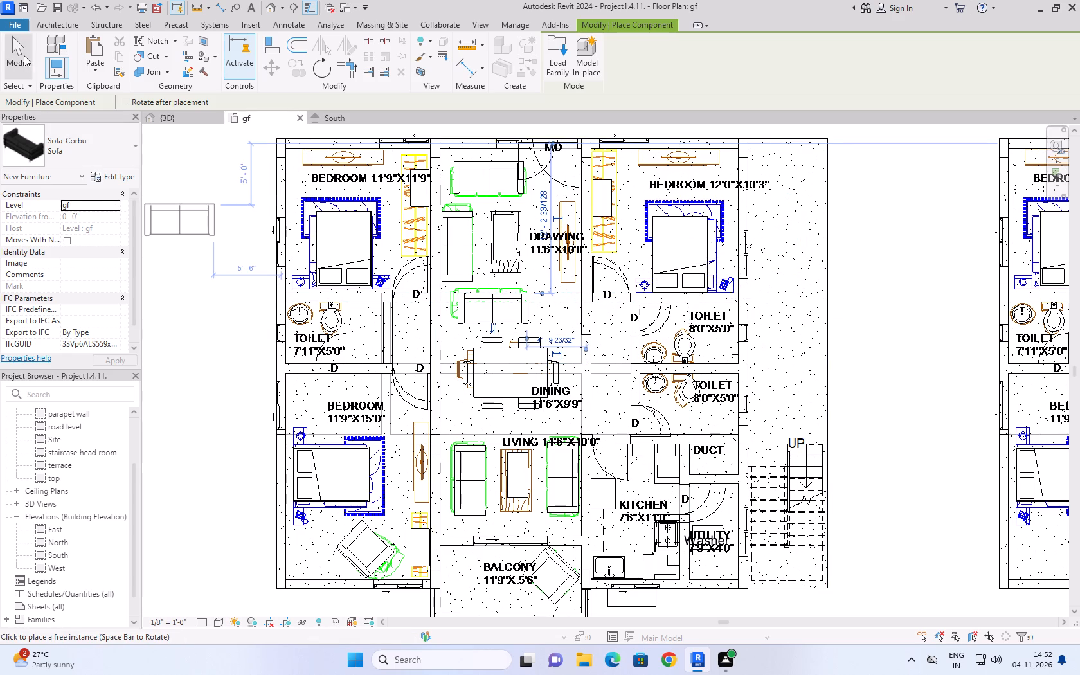
click(490, 296)
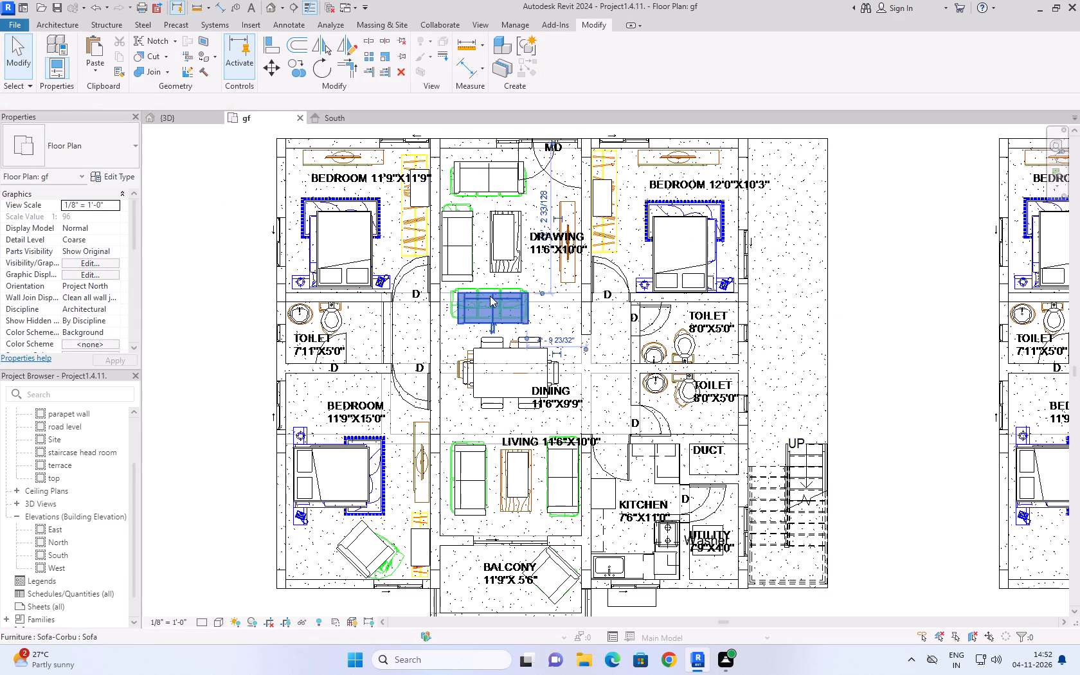
click(493, 332)
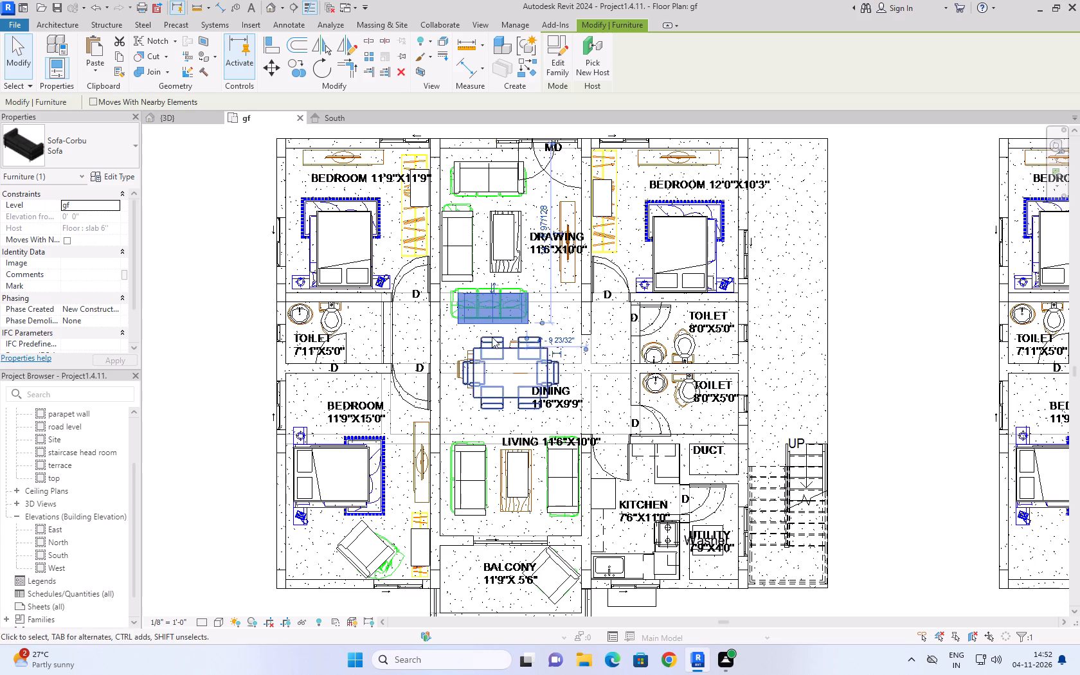
click(861, 230)
Delete the sofa between the drawing and dining areas of the eastern block.
scroll(850, 337, down, 4)
scroll(885, 378, down, 3)
middle_drag(879, 370, 701, 392)
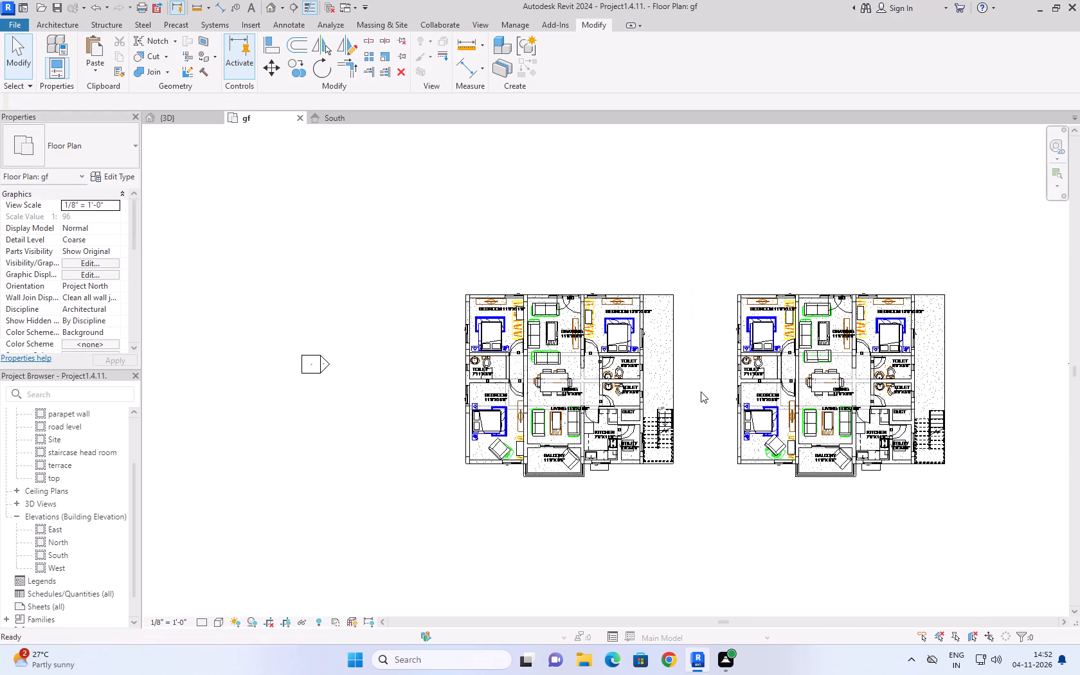
scroll(829, 370, up, 7)
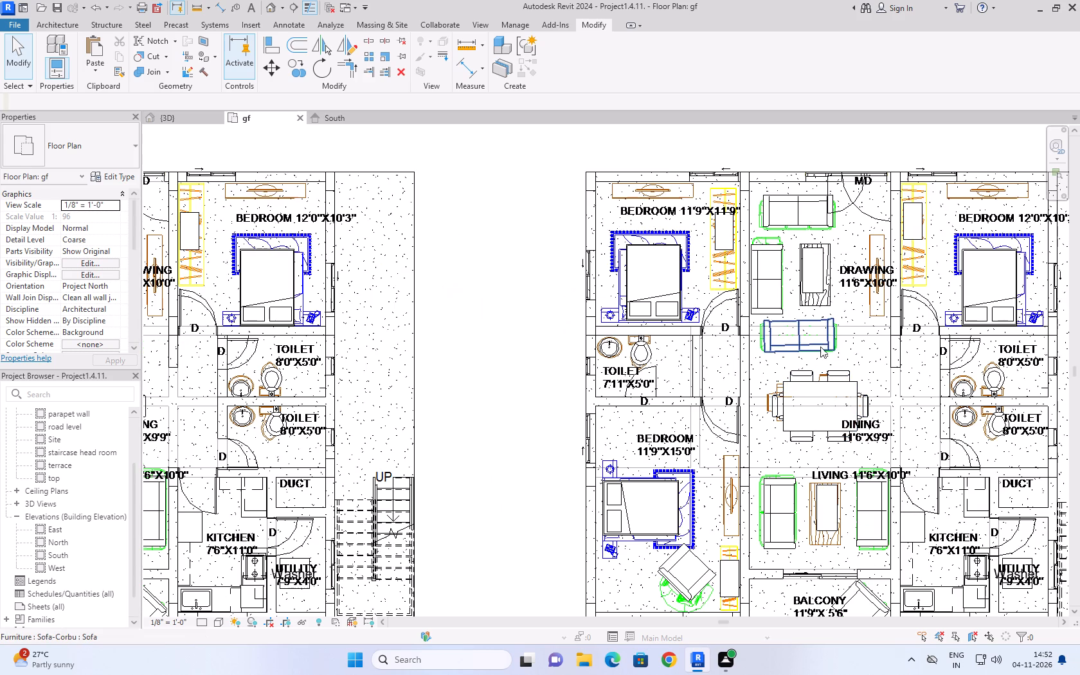
click(820, 346)
key(space)
key(space)
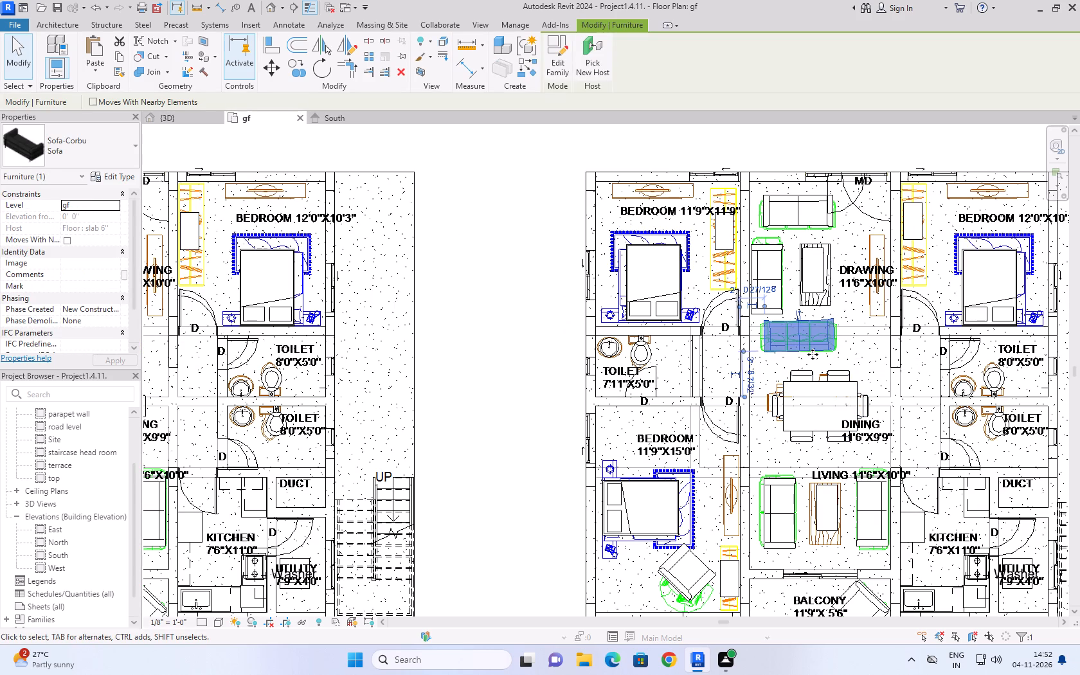
key(space)
key(Delete)
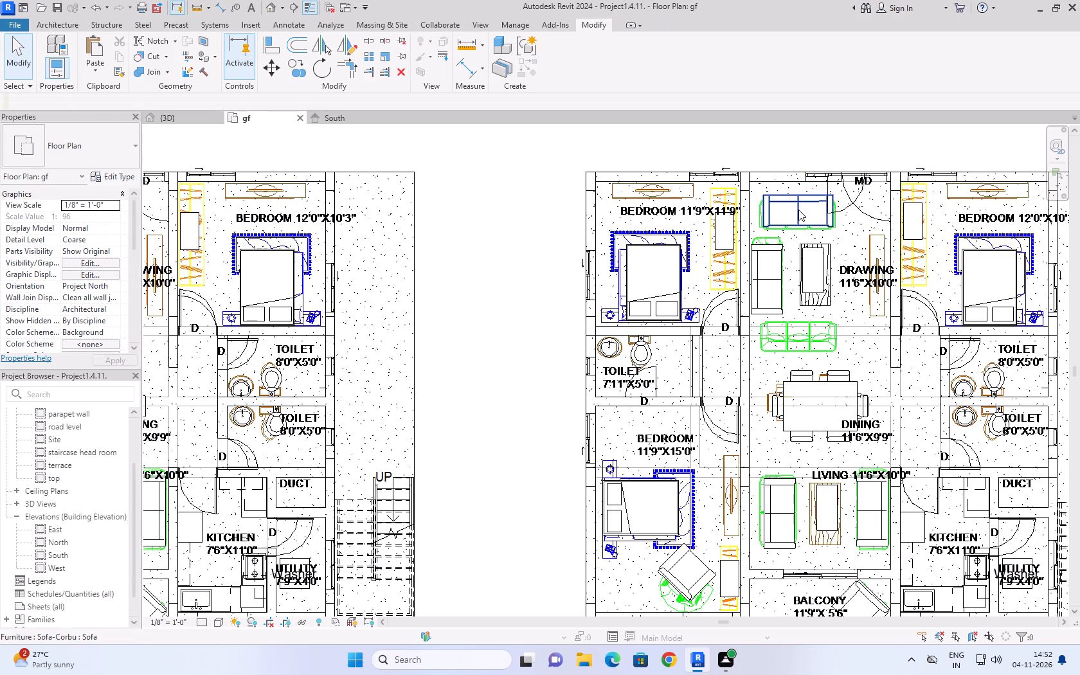
Place another Sofa-Corbu over the eastern block's empty sofa outline above the dining table, rotated to face the drawing area.
click(798, 201)
text(CS)
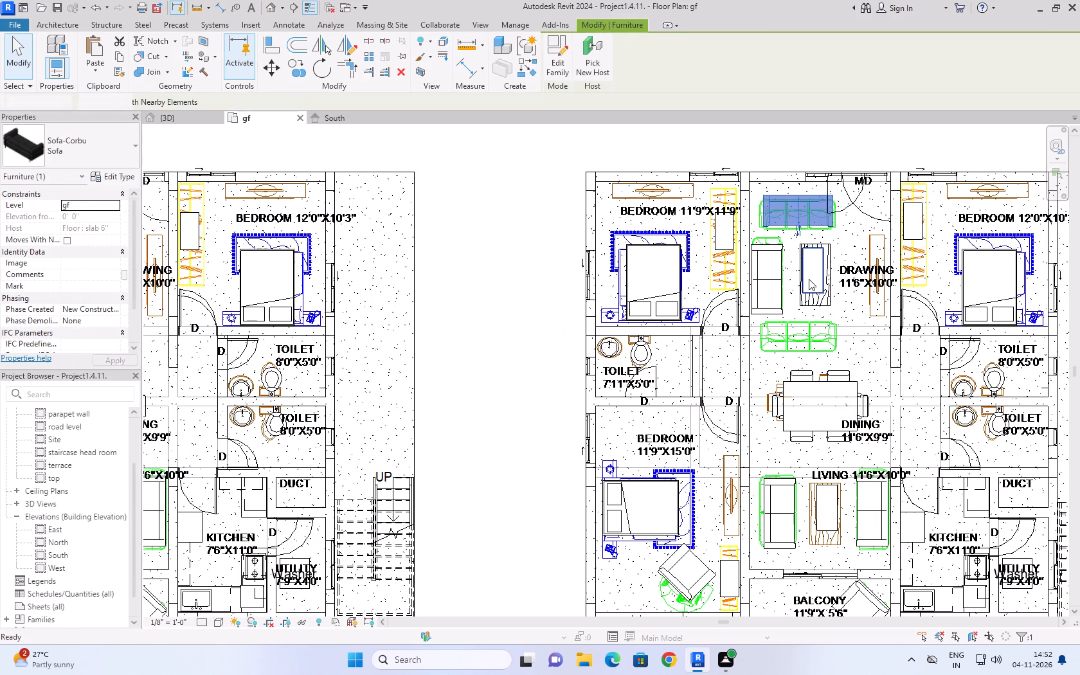
key(space)
key(space)
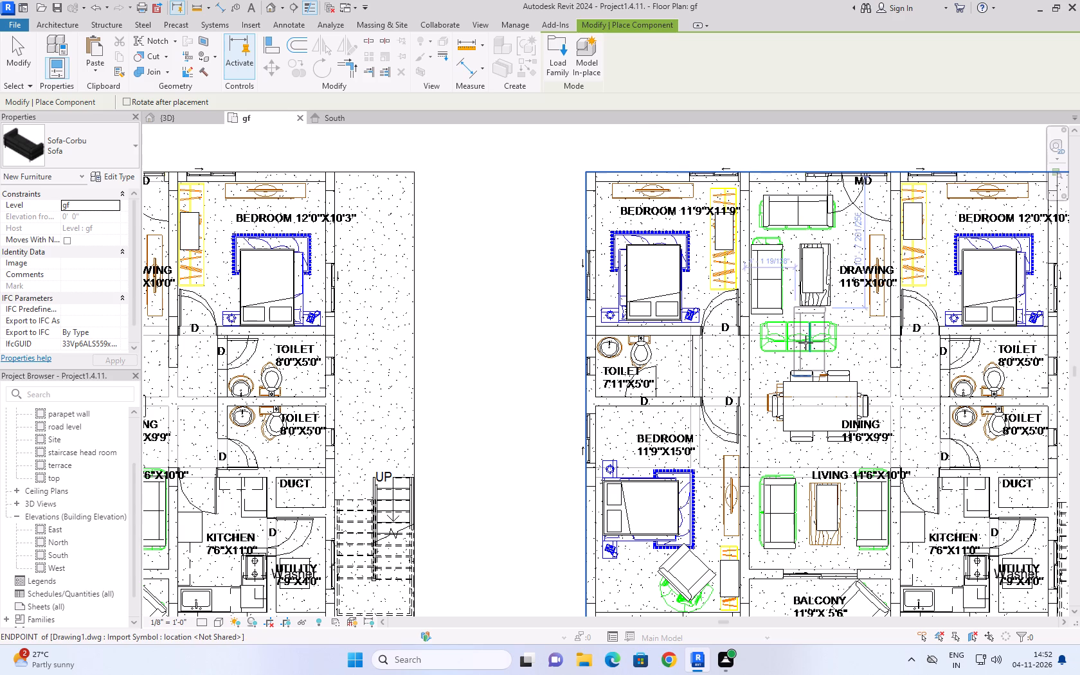
key(space)
key(space)
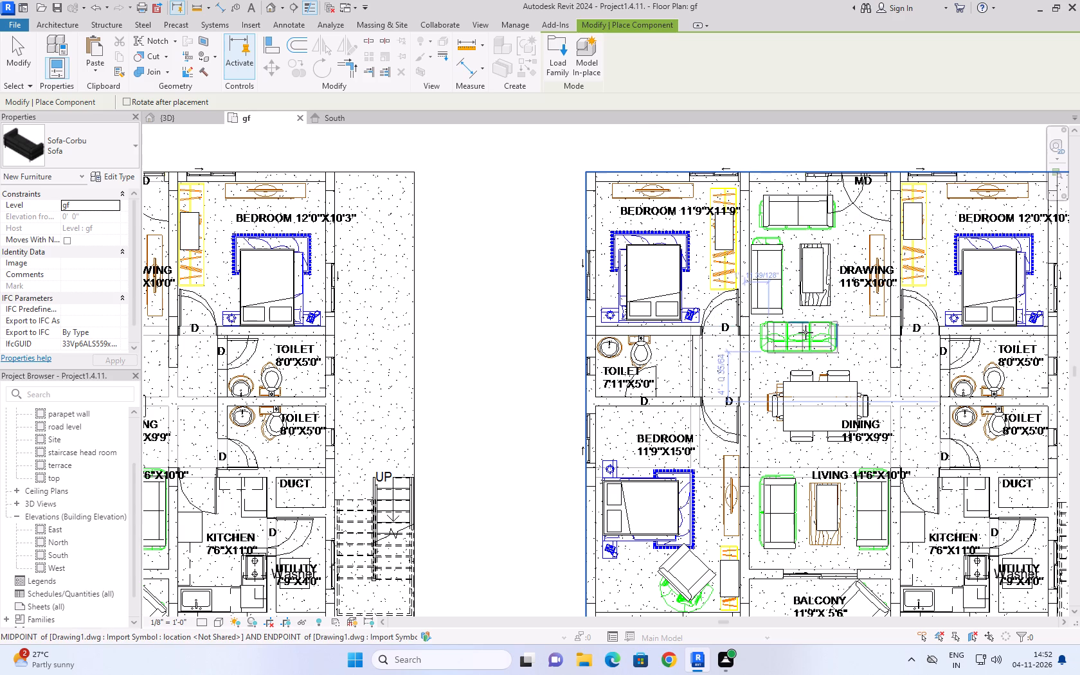
click(806, 332)
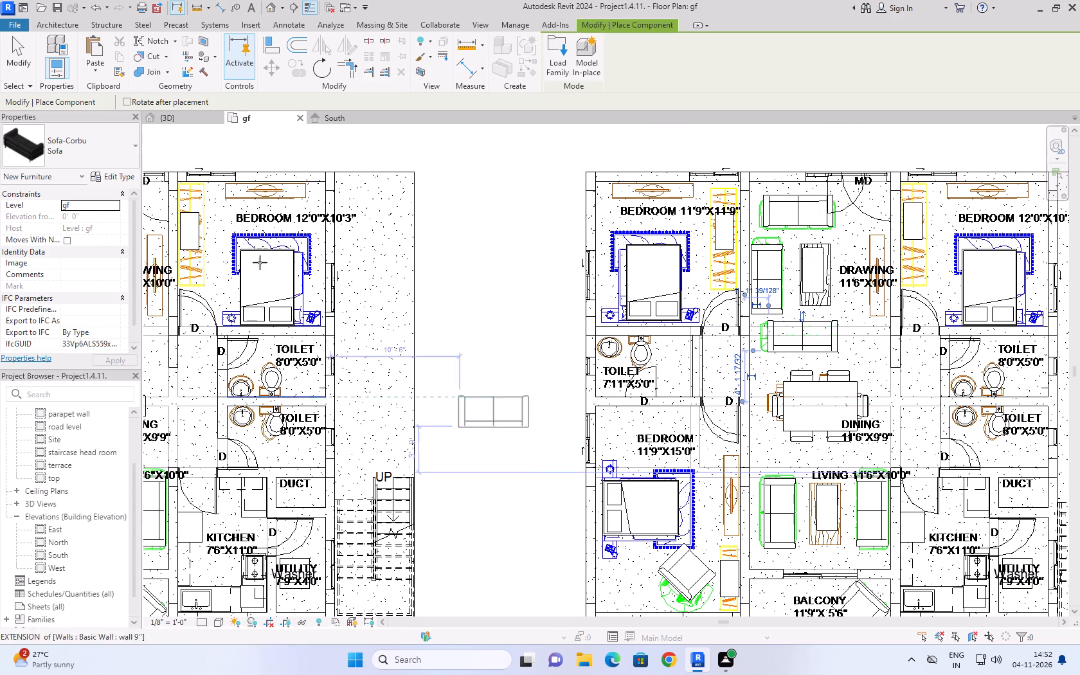
click(23, 58)
Check both blocks' furniture layout in the gf plan, and inspect the eastern block's staircase, railing and slab in 3D.
scroll(501, 401, down, 4)
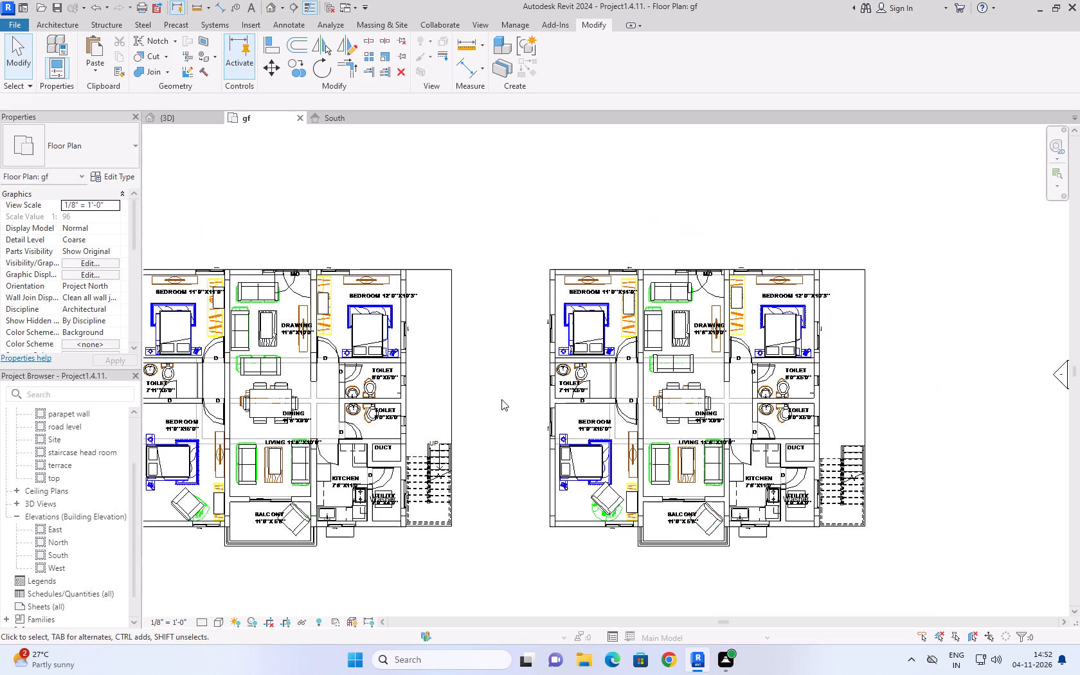
scroll(501, 399, down, 4)
scroll(253, 447, up, 5)
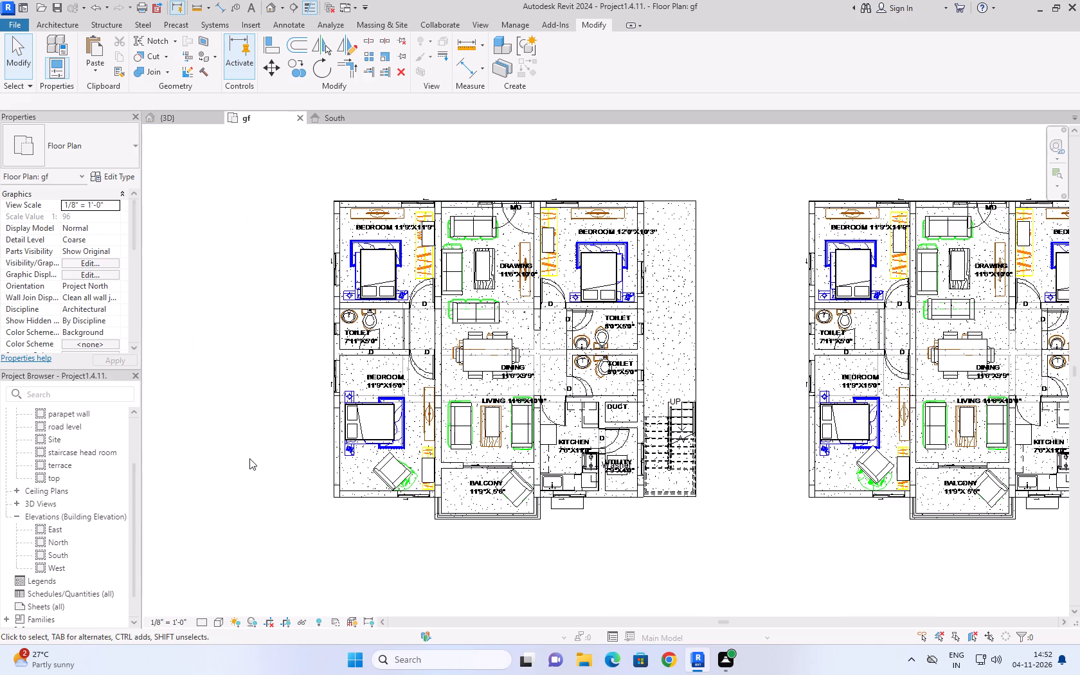
click(190, 120)
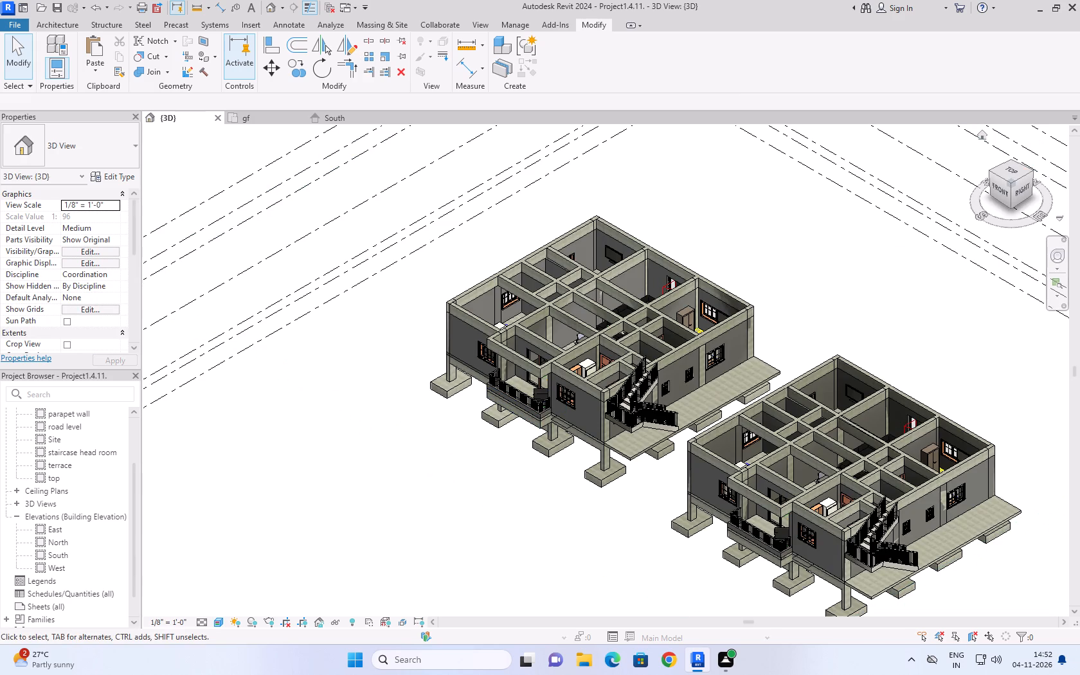
click(982, 136)
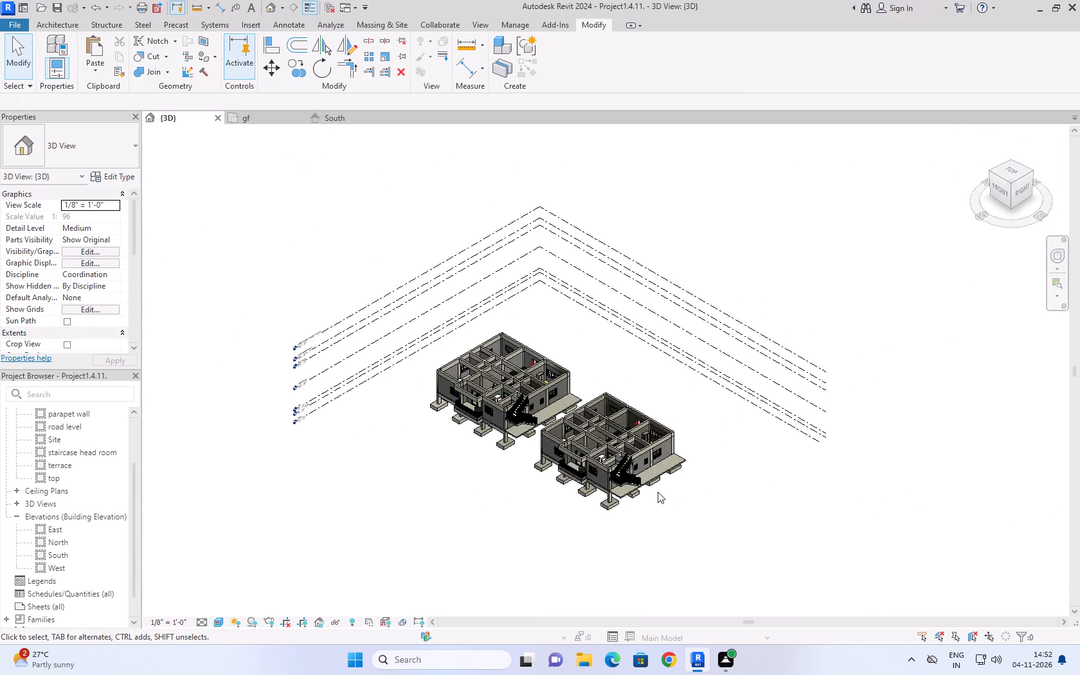
scroll(658, 492, up, 17)
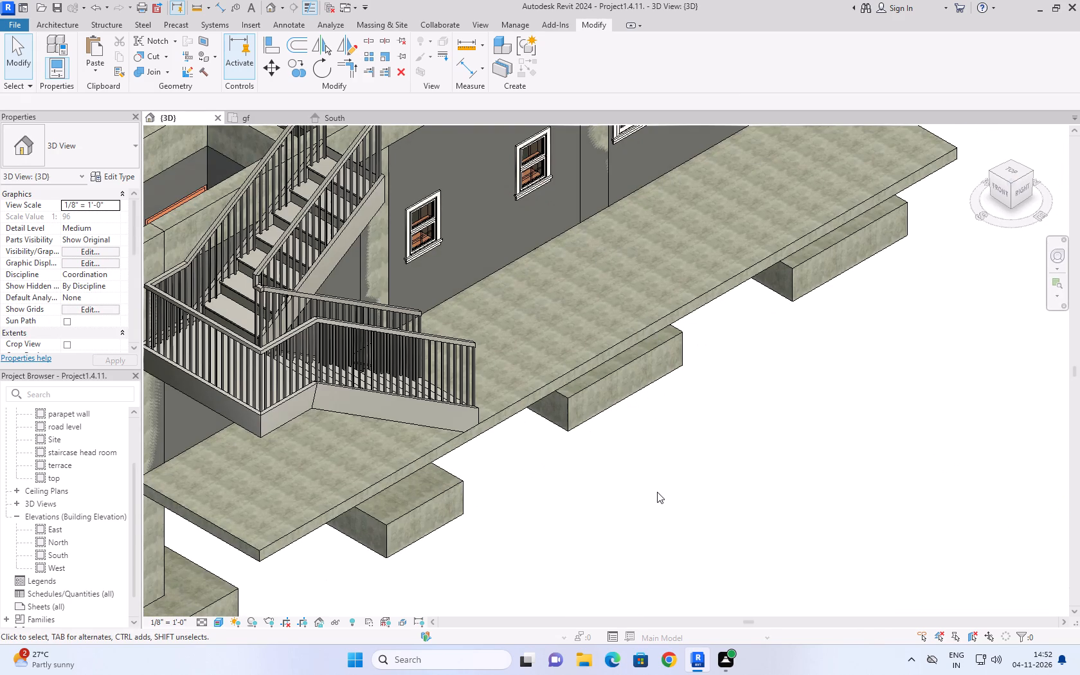
click(260, 174)
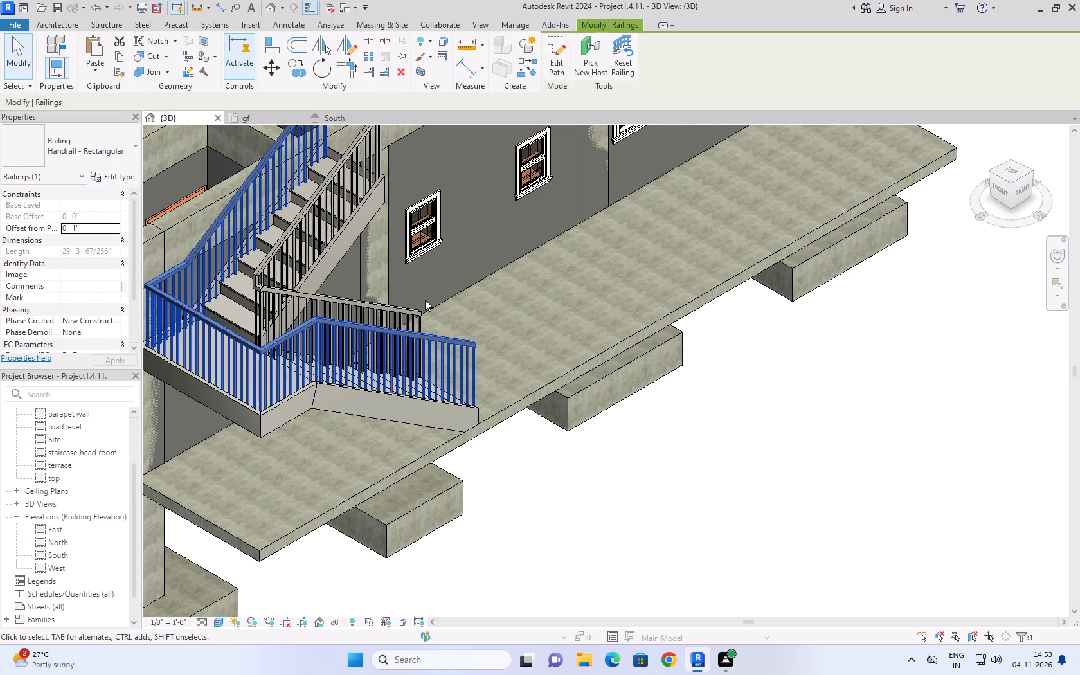
click(715, 457)
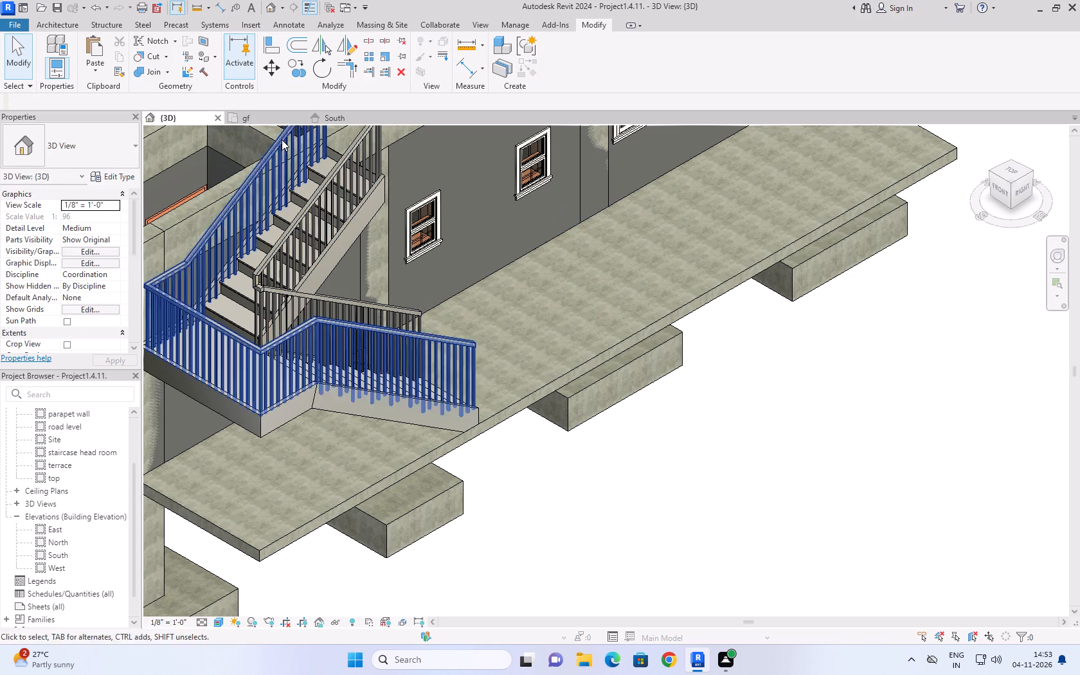
Compare both blocks against the level lines in the South elevation, and review their overall exterior in 3D.
click(256, 112)
click(325, 121)
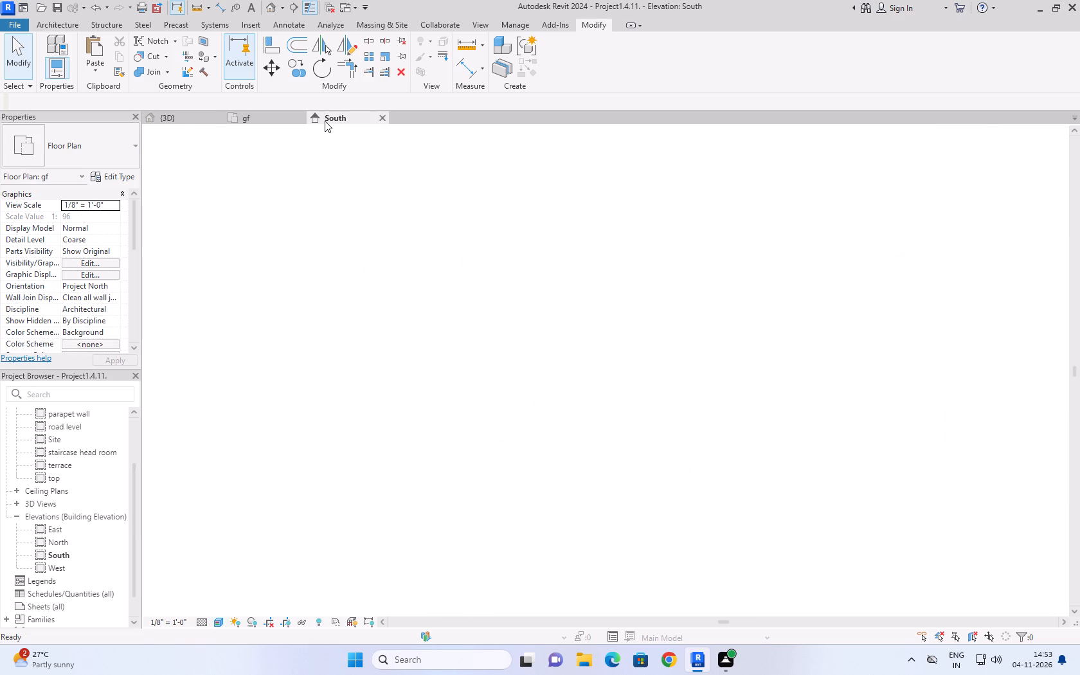
click(501, 553)
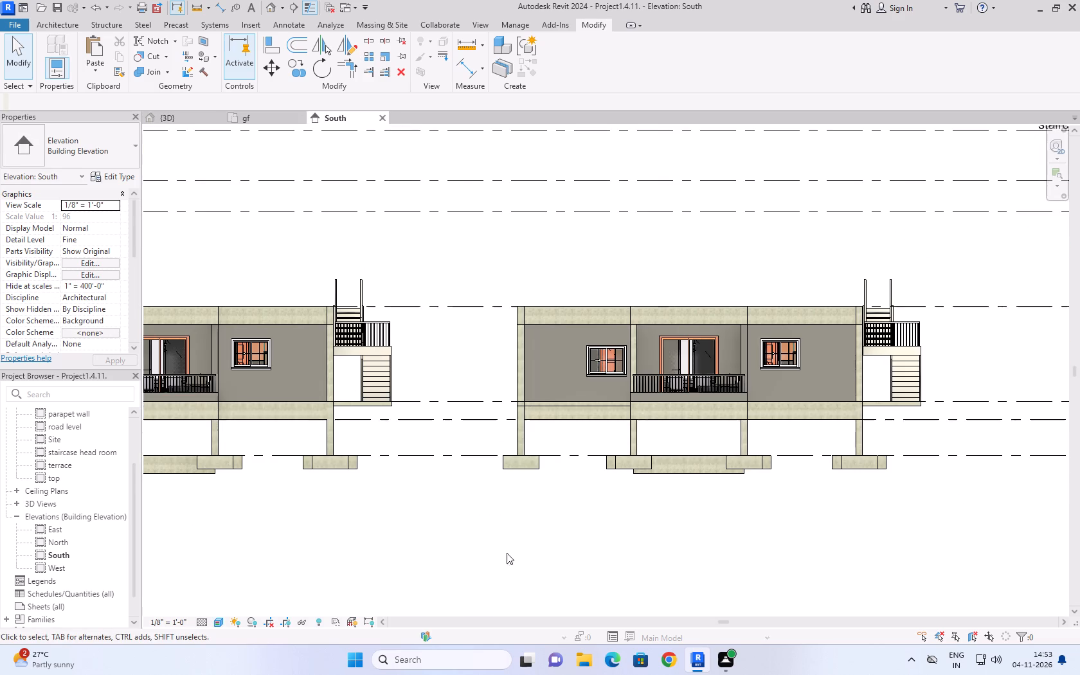
scroll(512, 551, down, 7)
scroll(216, 479, up, 3)
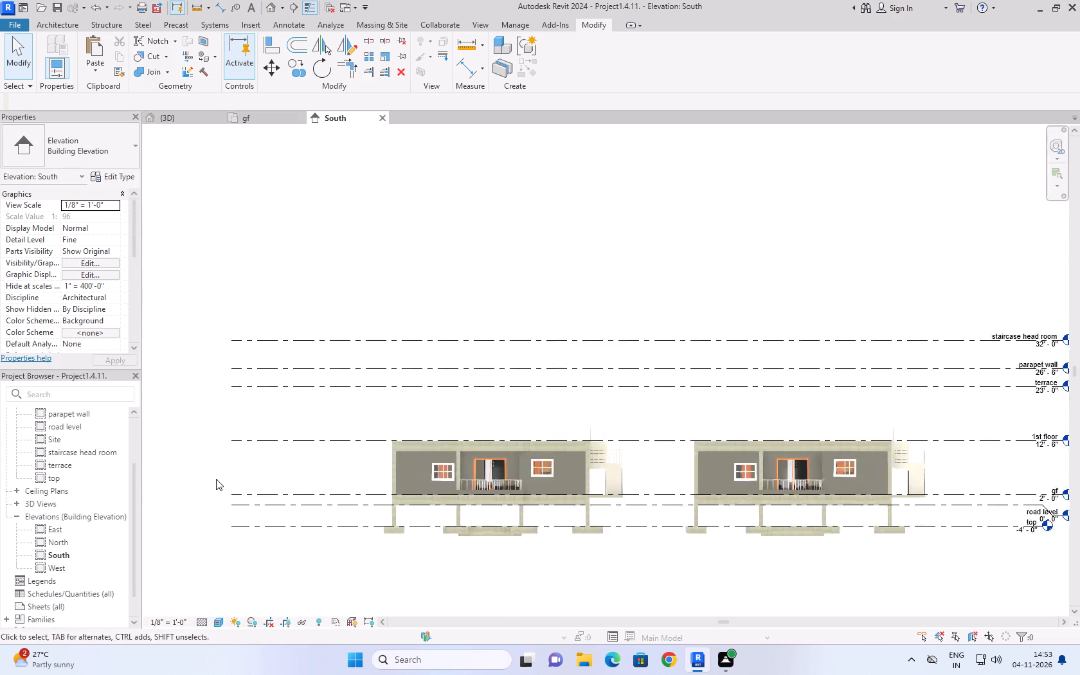
scroll(216, 479, up, 2)
scroll(308, 397, down, 5)
scroll(470, 552, up, 3)
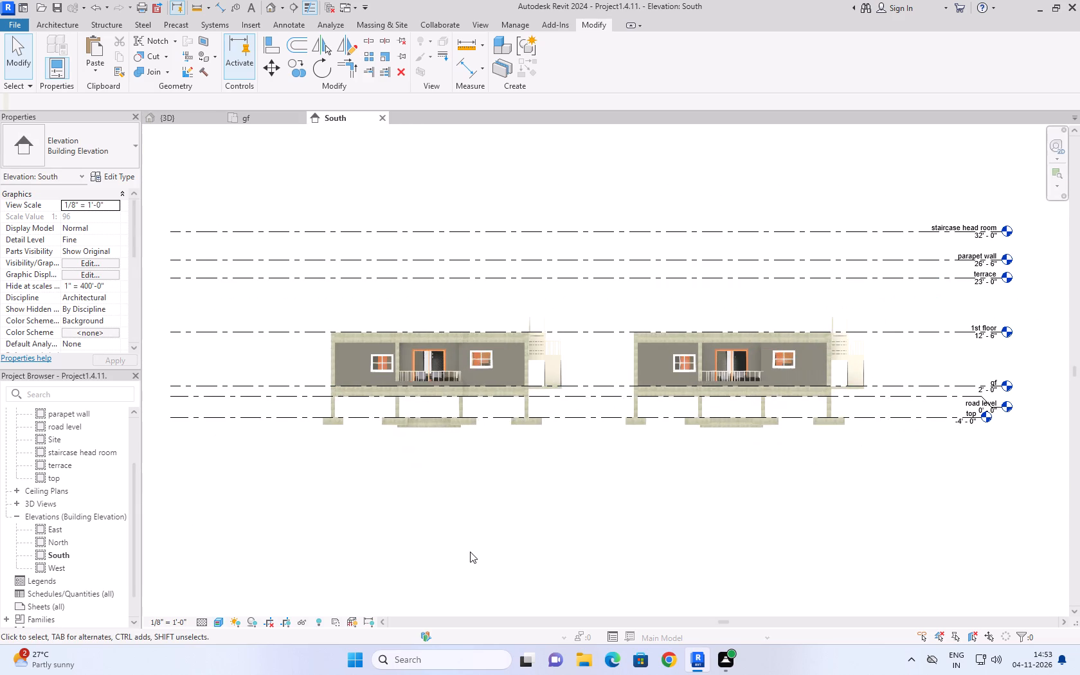
click(179, 118)
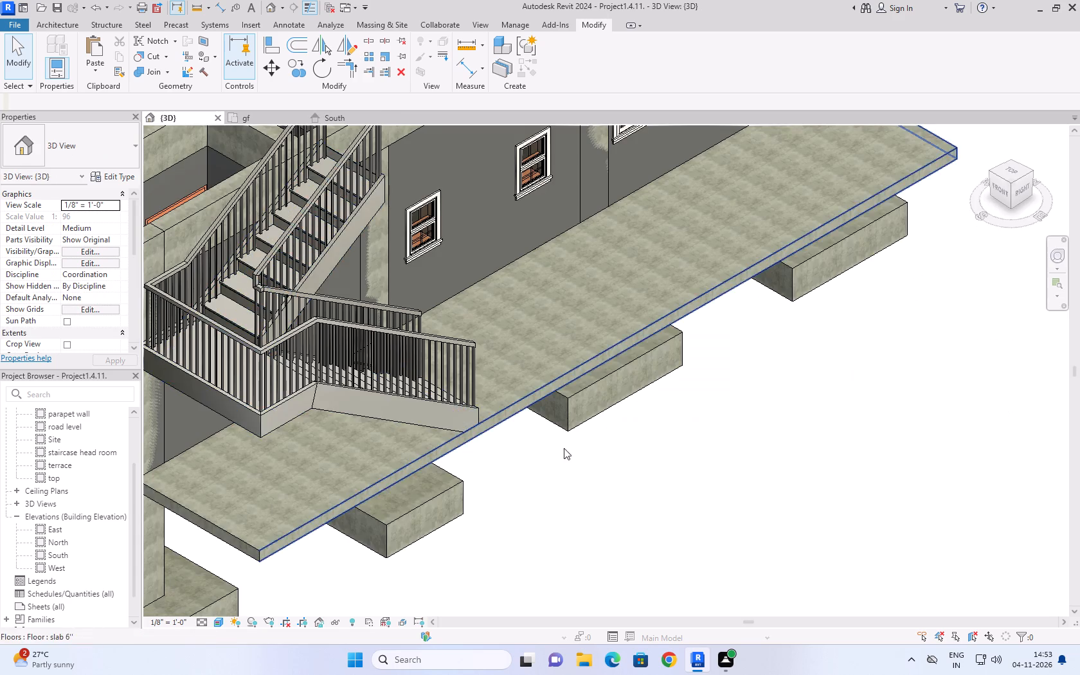
scroll(675, 472, down, 11)
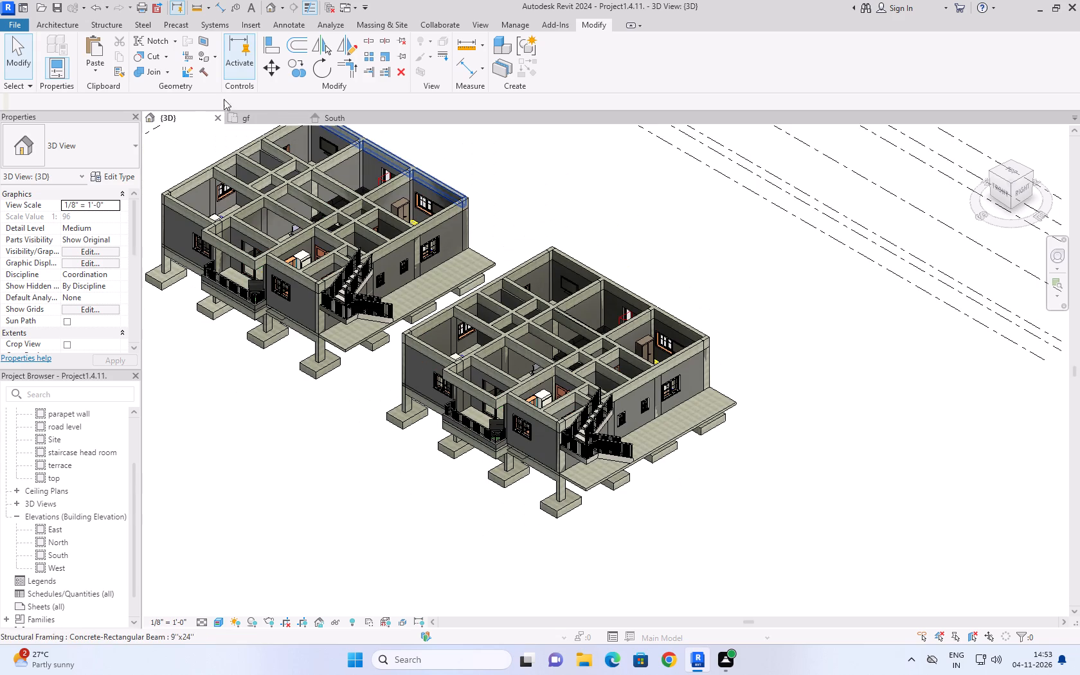
Start an architectural floor, Generic - 12", on gf and sketch a rectangle about 39'-3" deep around the western block, including its balcony and staircase strip.
click(248, 119)
click(259, 214)
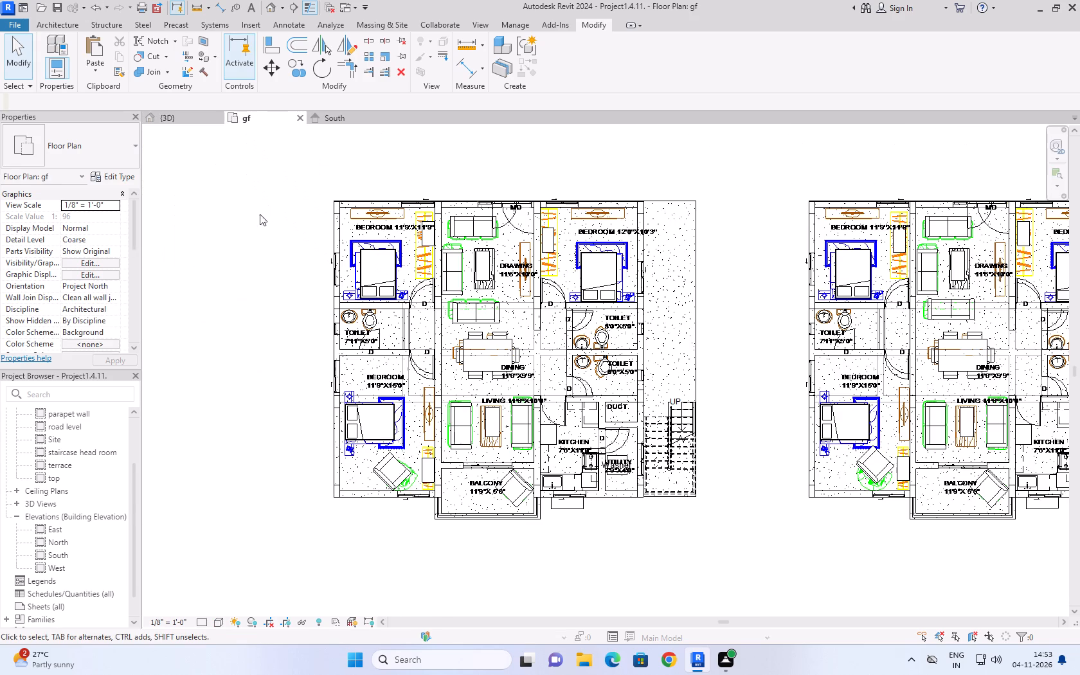
click(276, 168)
click(62, 24)
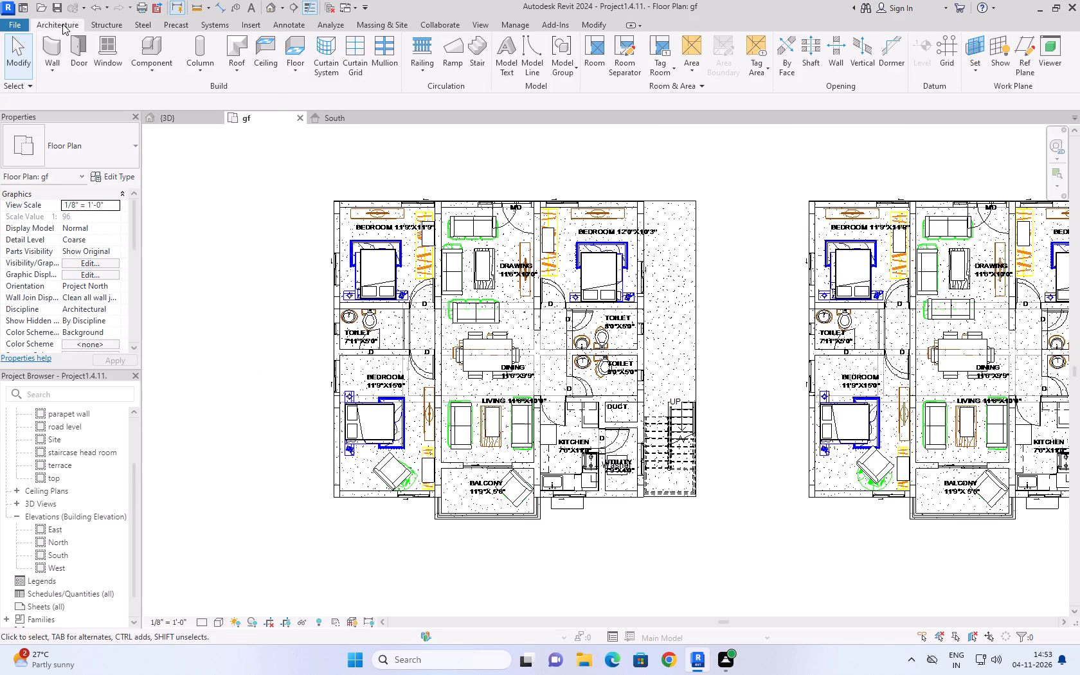
click(293, 74)
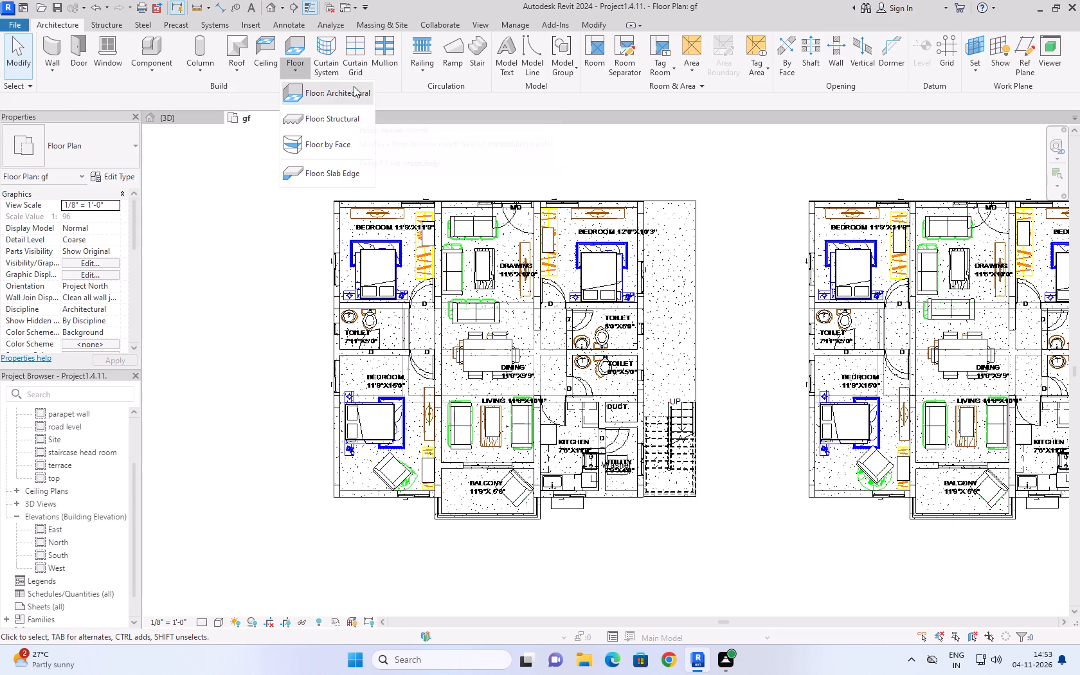
click(354, 86)
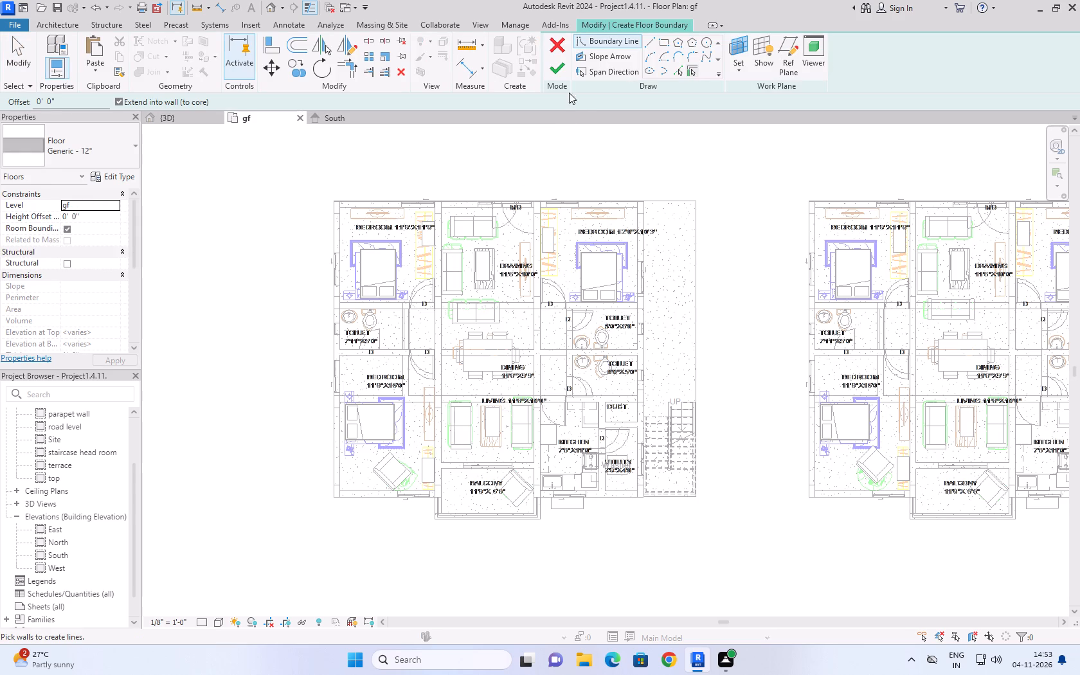
click(660, 42)
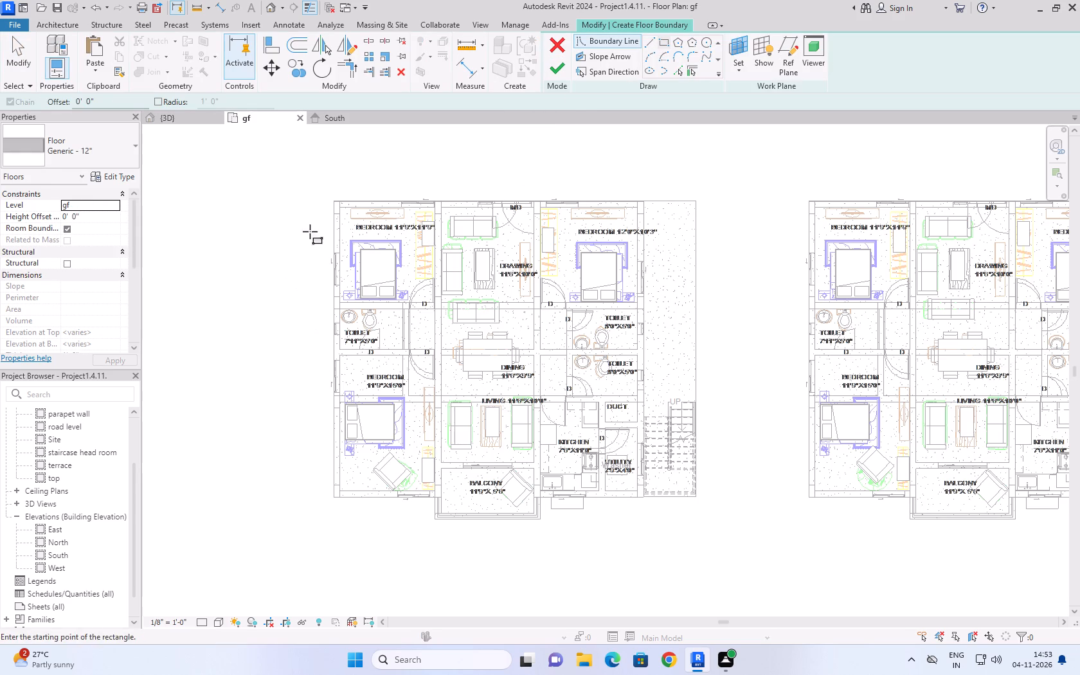
click(331, 201)
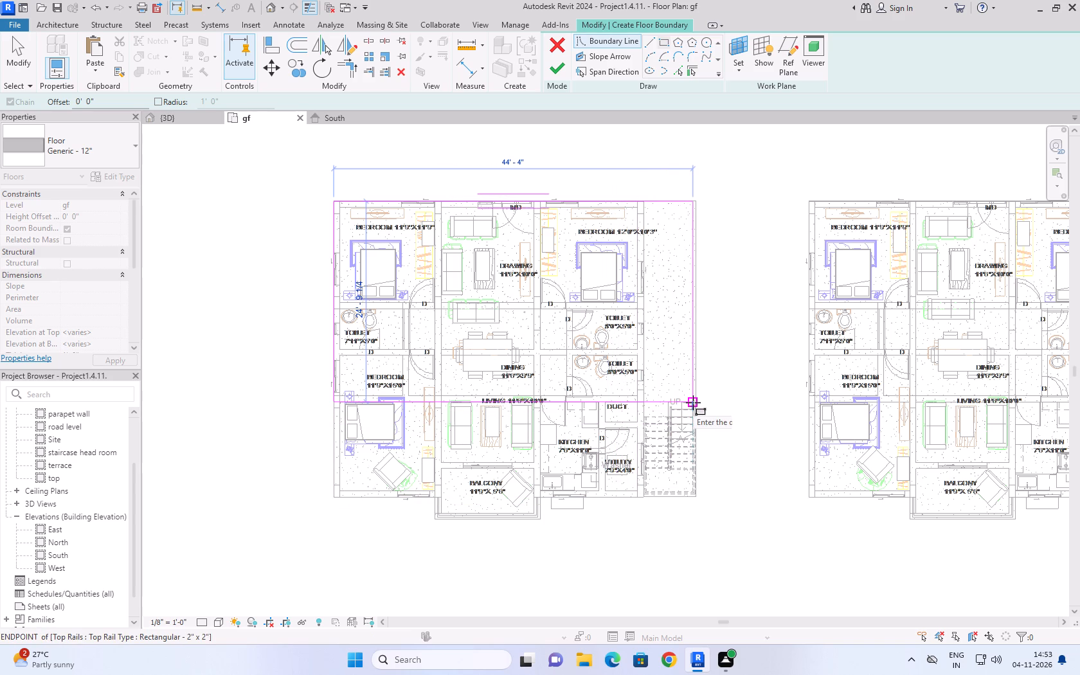
scroll(673, 550, up, 6)
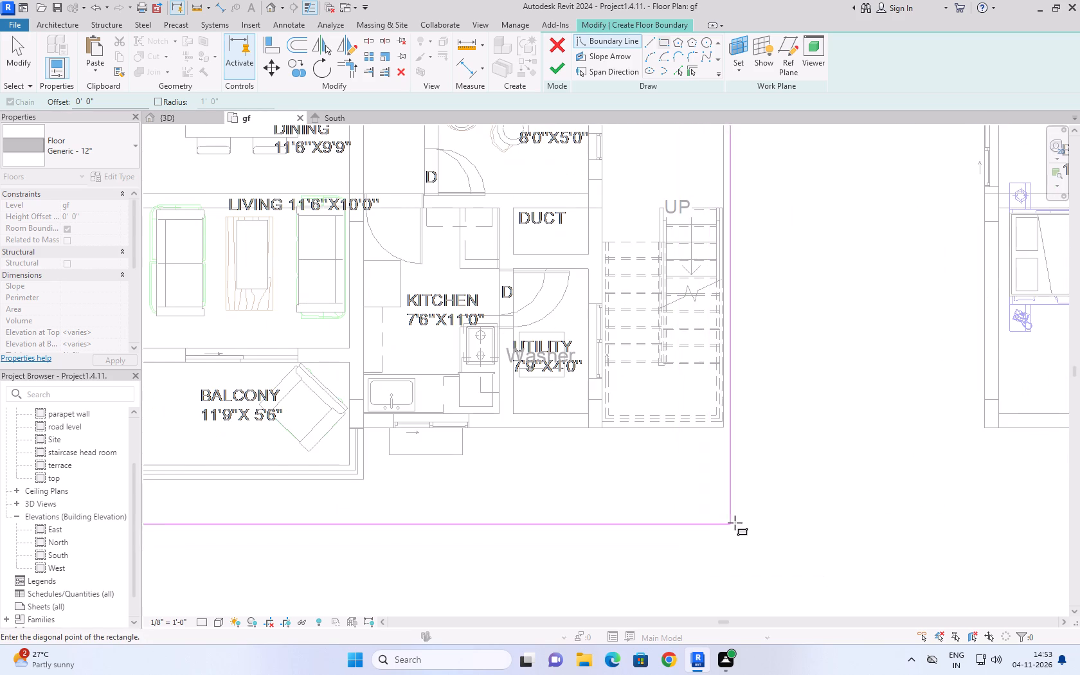
scroll(741, 494, down, 3)
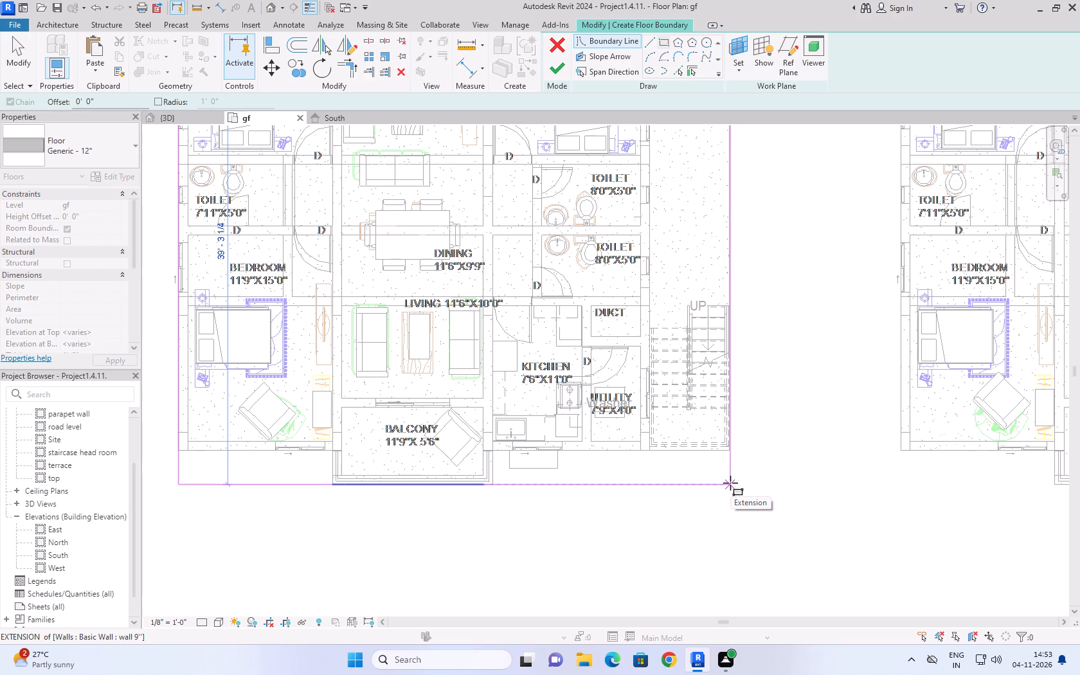
click(730, 483)
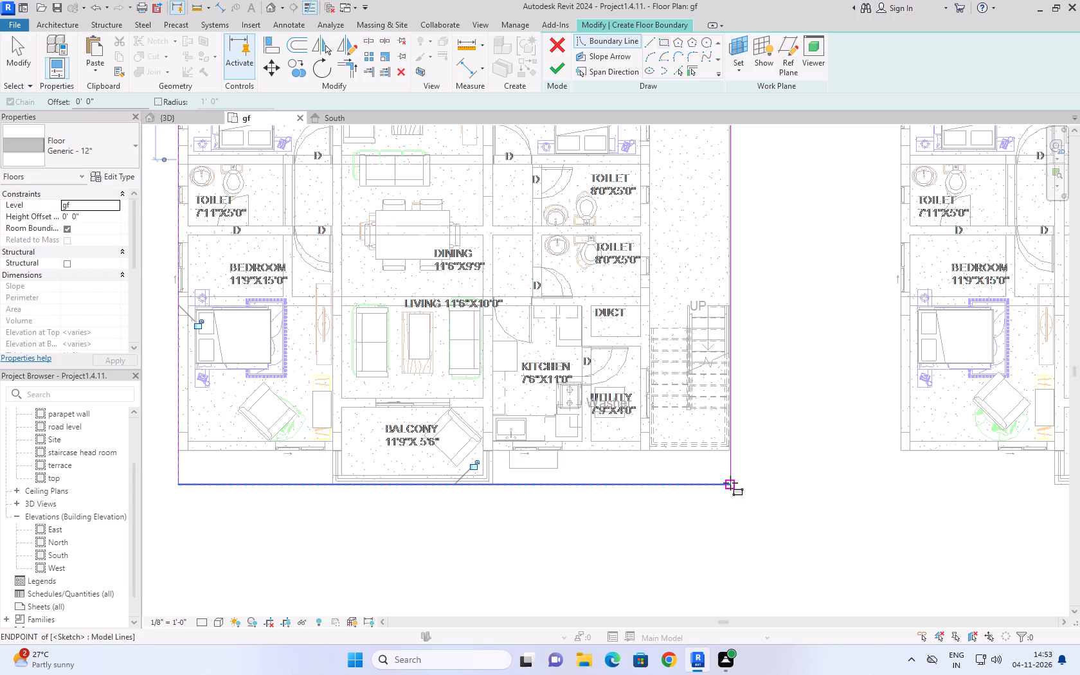
Draw boundary lines from the balcony's southeast corner about 2'-8" north to the kitchen's outer wall, and about 12'-6" east to the staircase.
scroll(781, 521, down, 4)
click(654, 43)
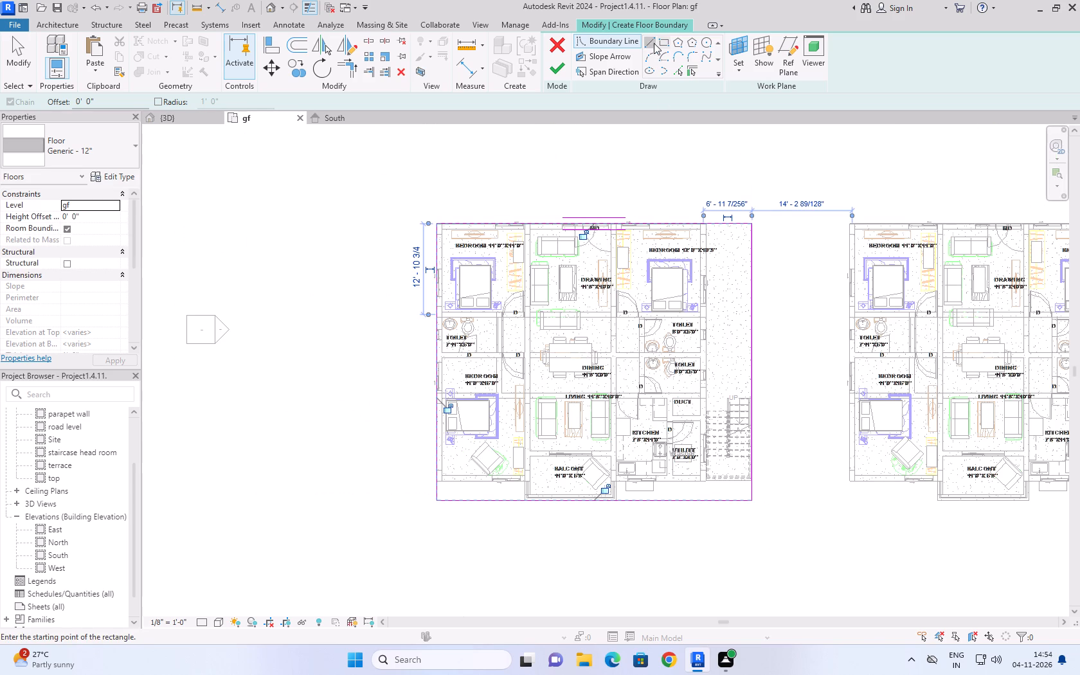
scroll(712, 539, up, 3)
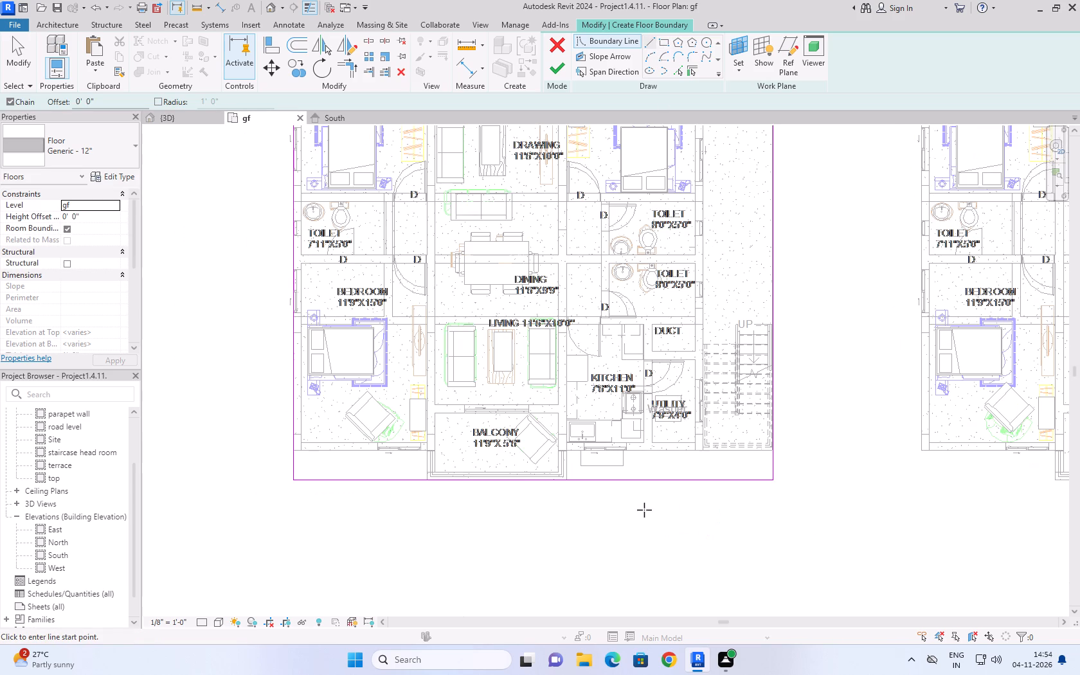
scroll(572, 509, up, 3)
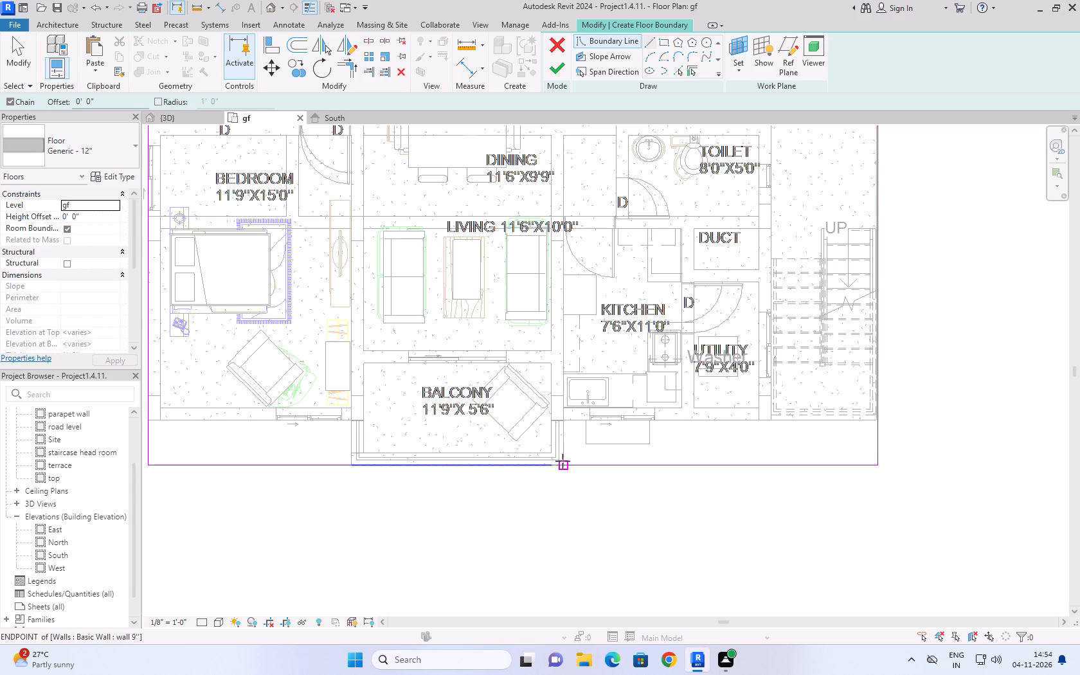
click(564, 465)
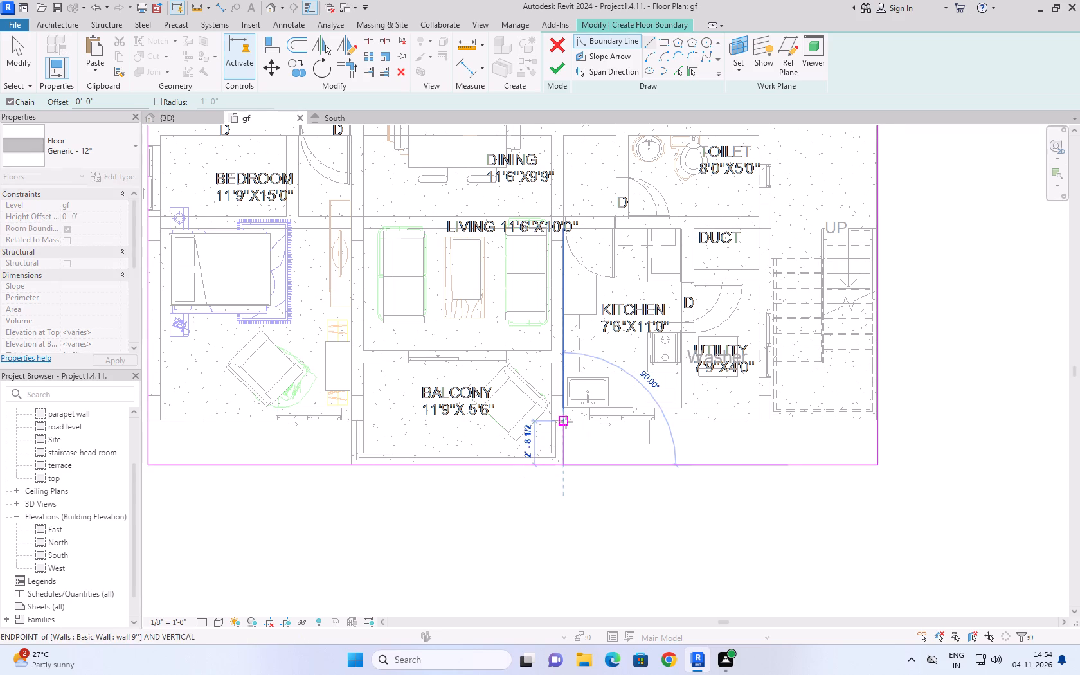
click(566, 422)
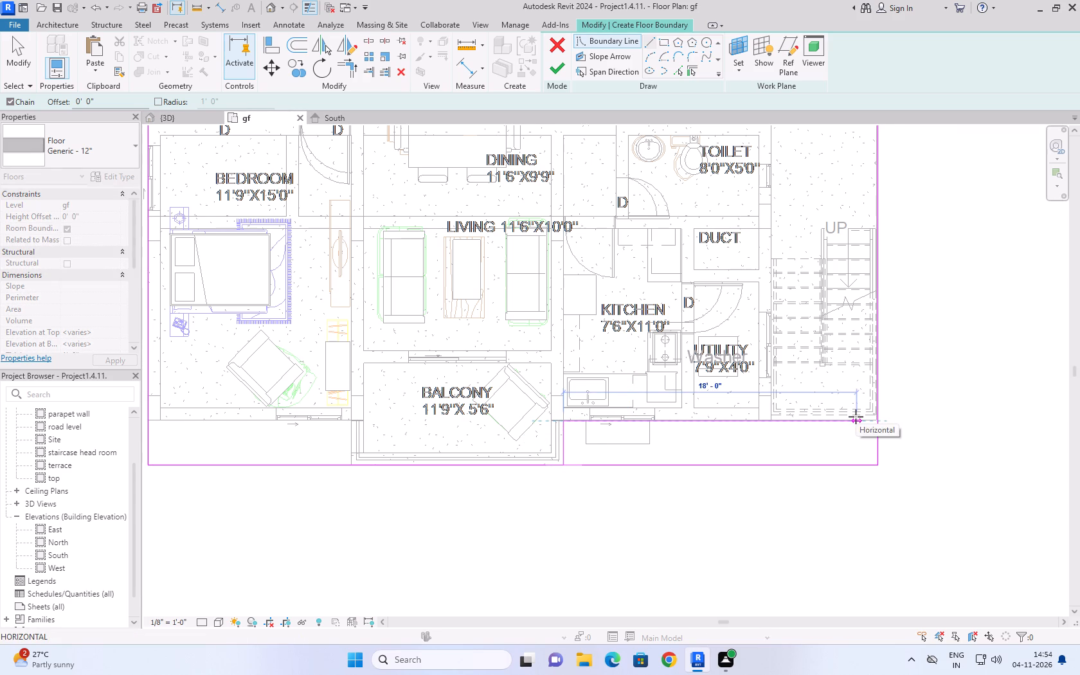
click(771, 418)
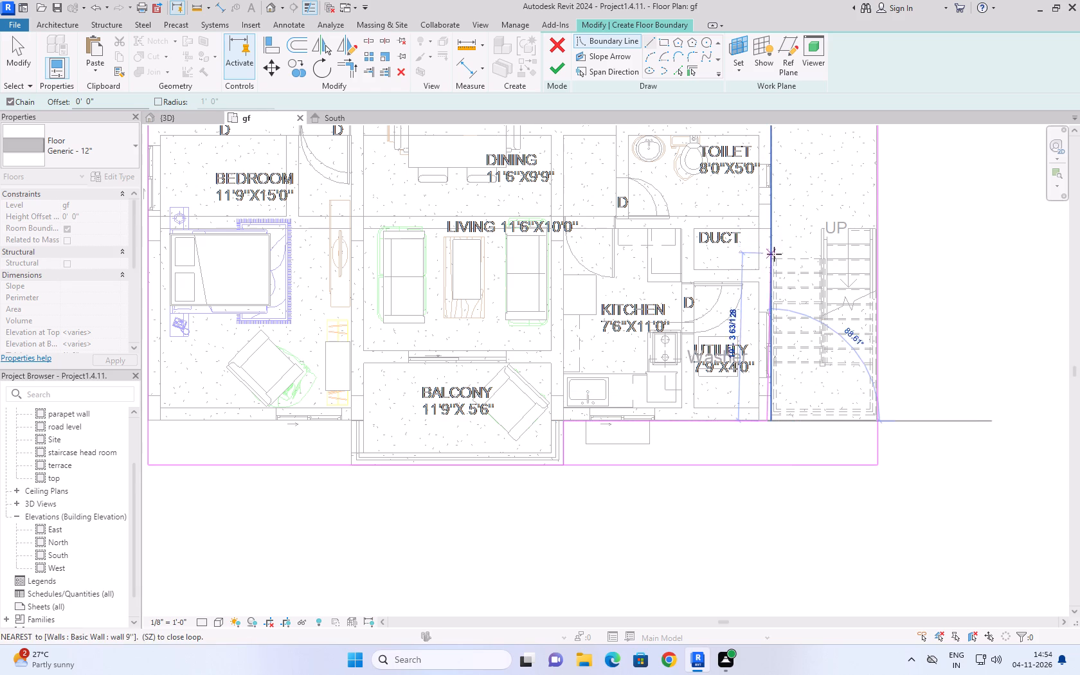
Continue the boundary north beside the staircase, about 3'-2" east across the first flight, about 1'-11" north, and east to the rectangle's edge.
scroll(771, 266, up, 4)
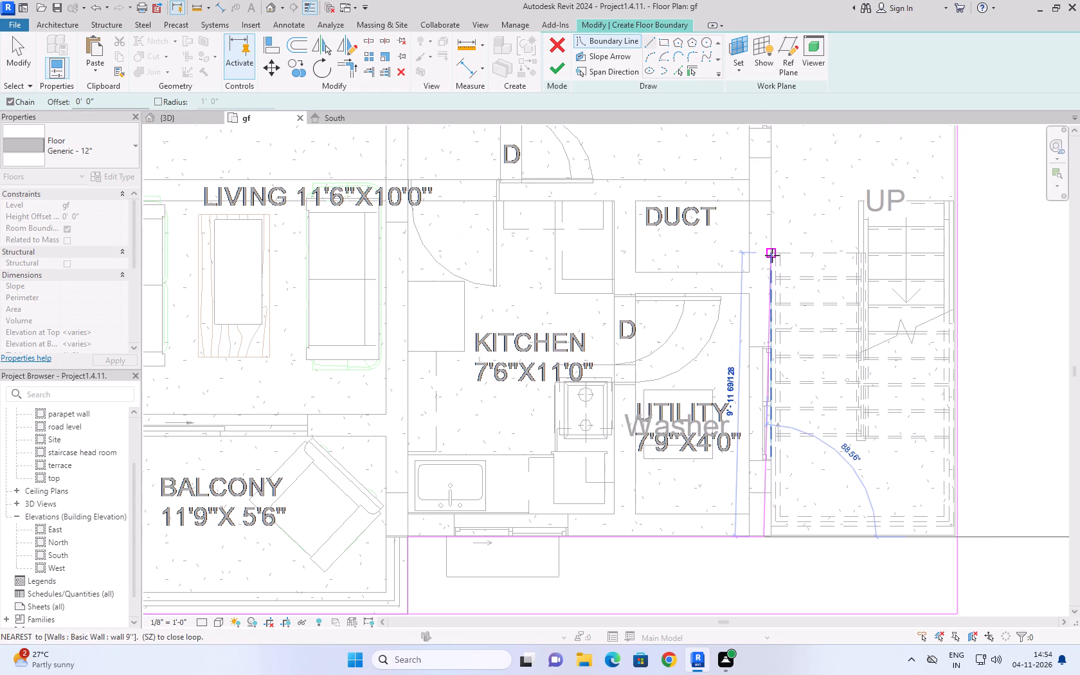
click(773, 253)
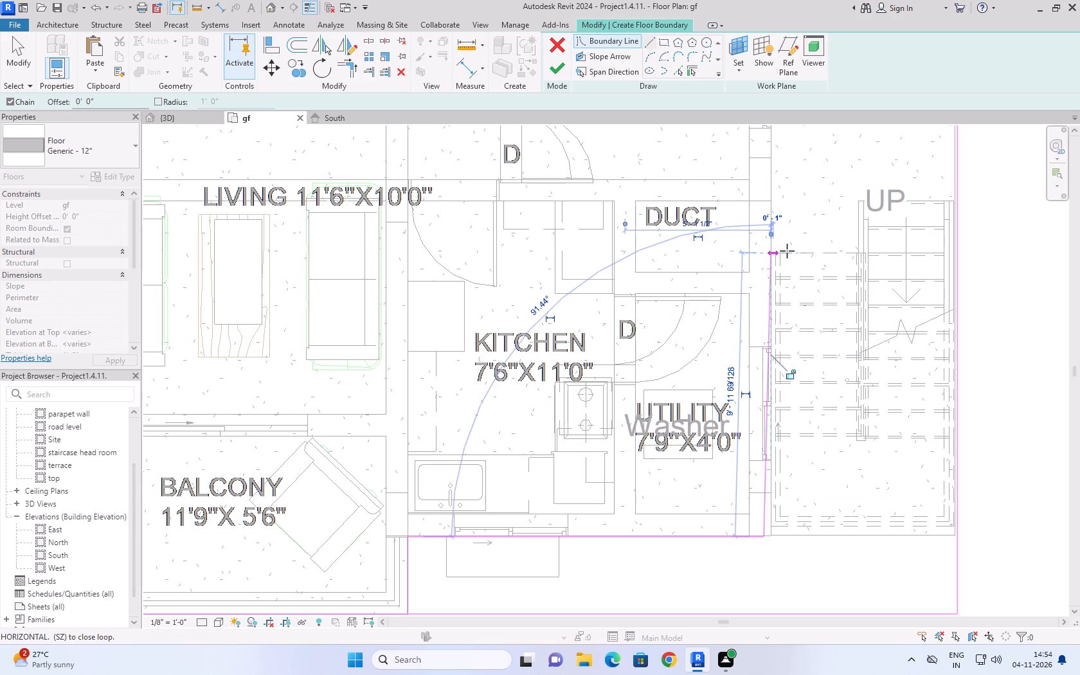
click(858, 253)
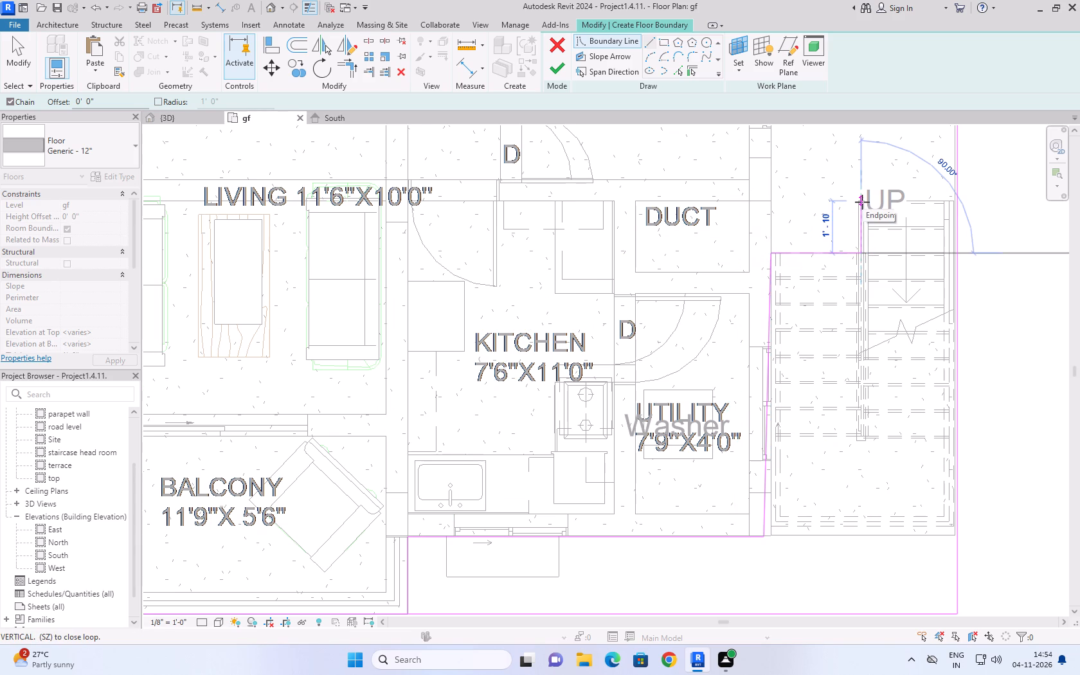
click(862, 199)
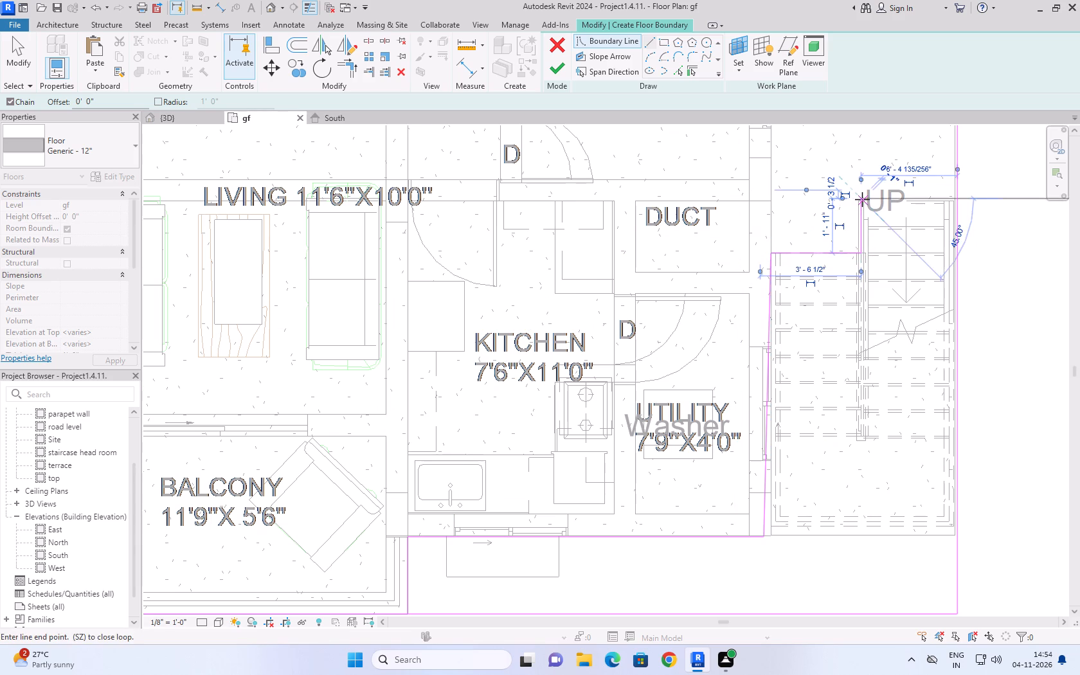
click(954, 201)
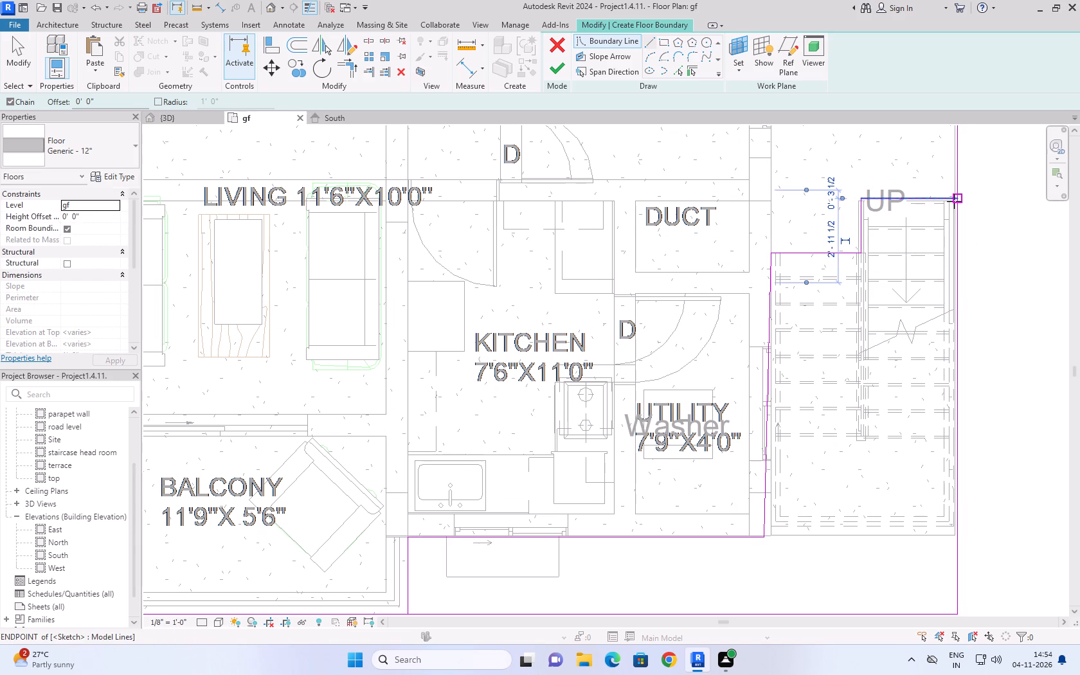
Draw boundary lines from the balcony's southwest corner north to the bedroom's outer wall, and about 12'-6" west to the rectangle's edge.
scroll(1004, 255, down, 7)
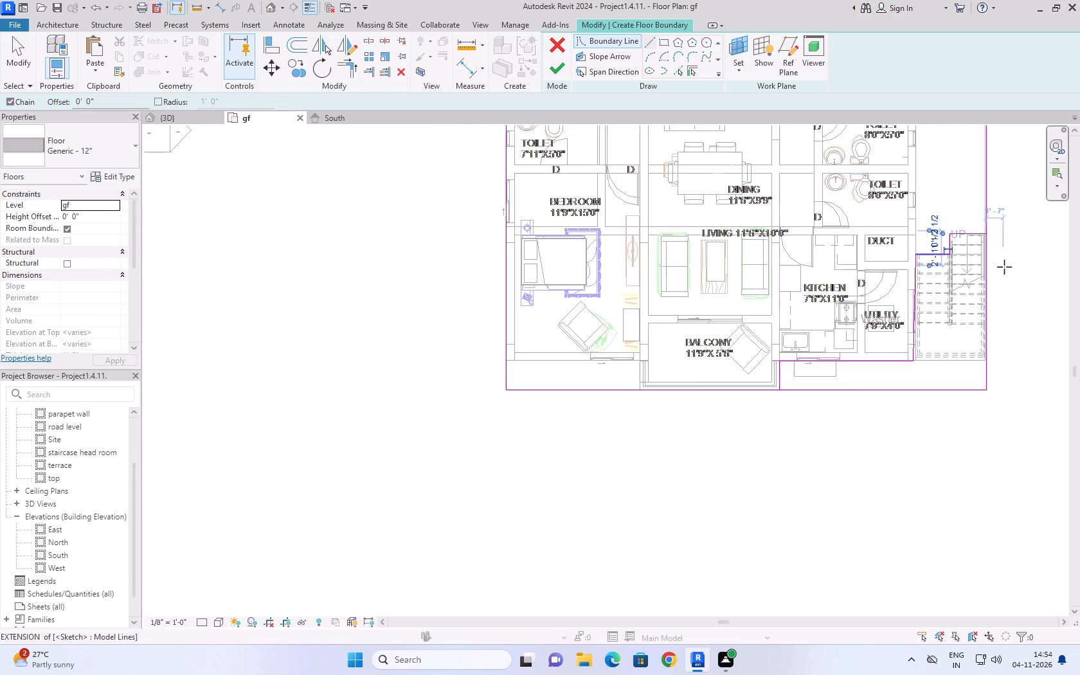
scroll(640, 426, up, 5)
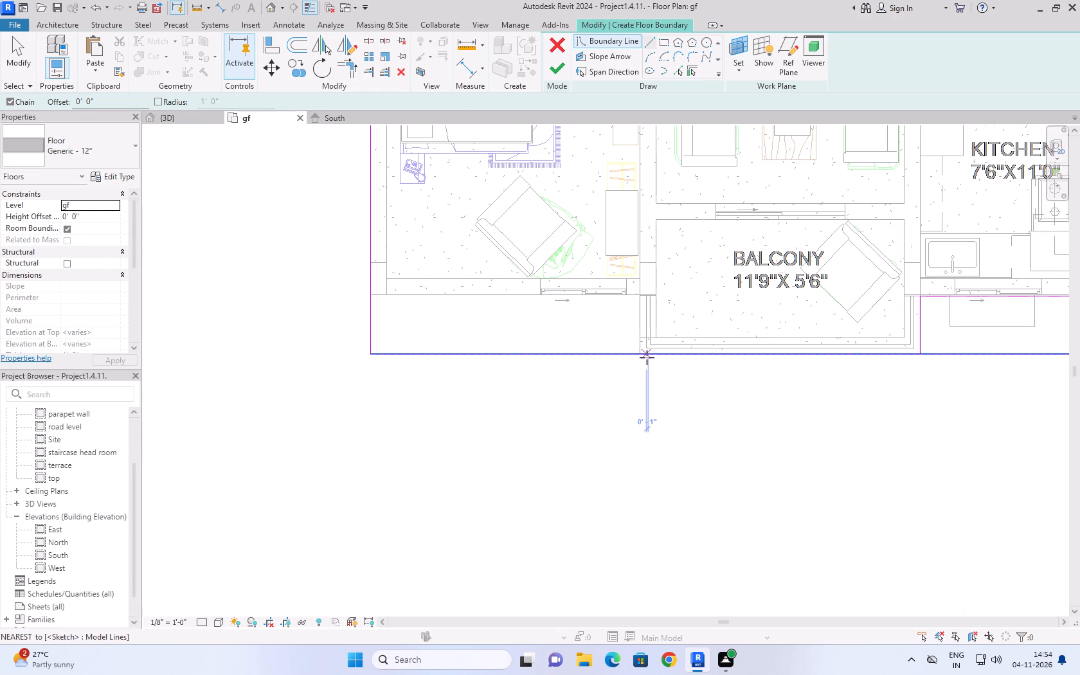
click(640, 353)
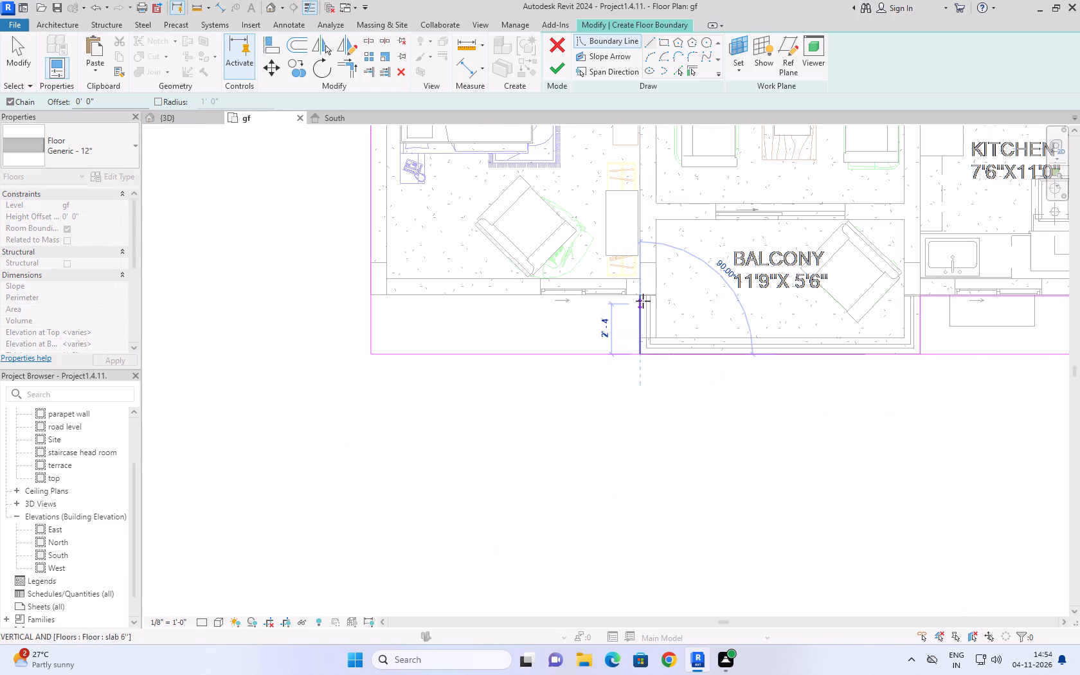
click(642, 296)
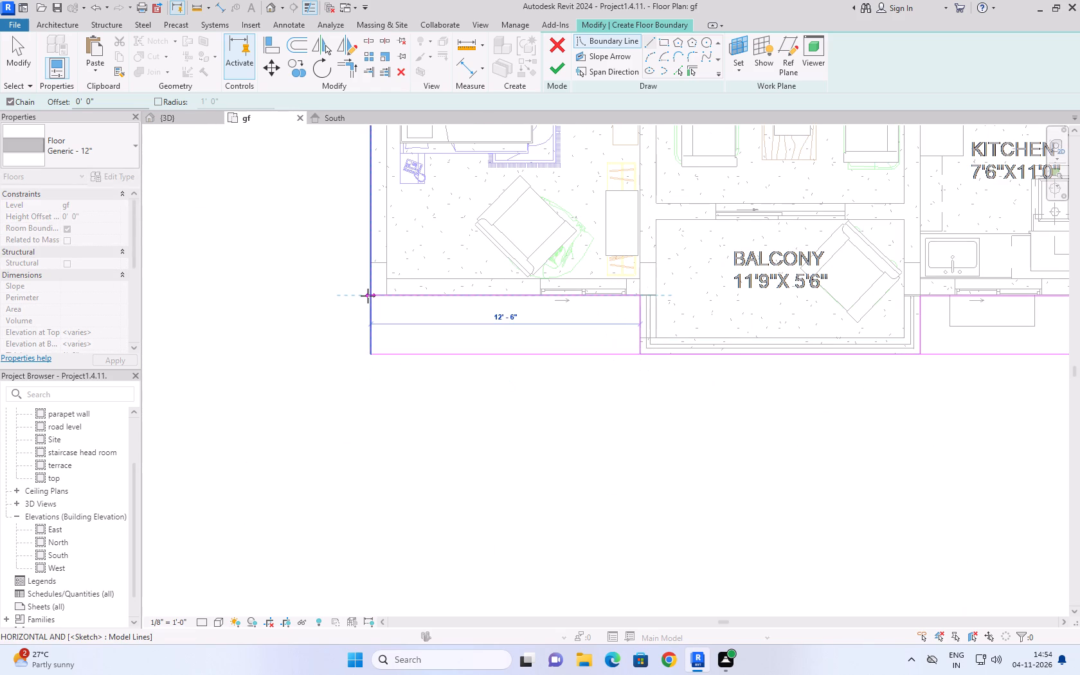
click(372, 294)
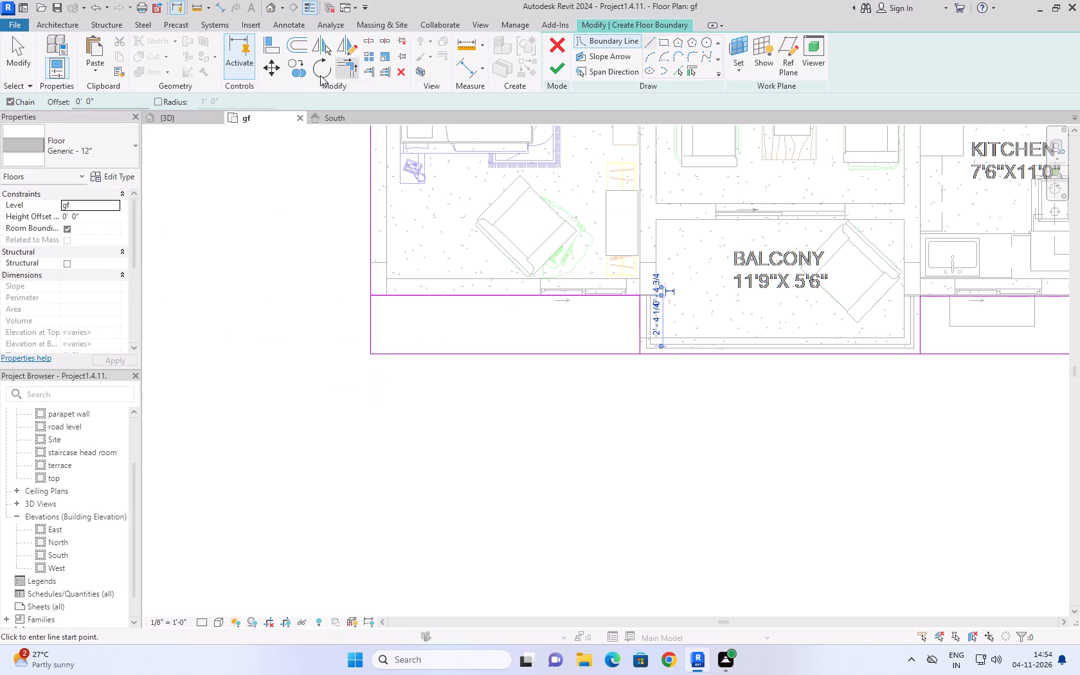
Trim the boundary into corners at the bedroom's southwest corner and at both outer corners of the balcony.
click(352, 67)
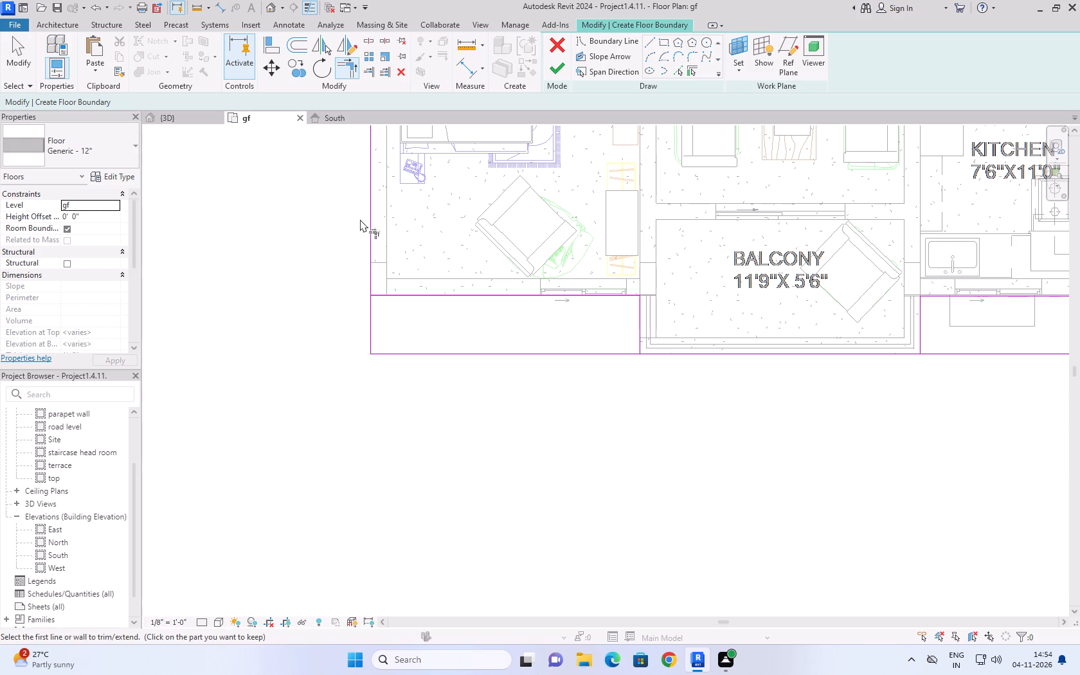
click(369, 205)
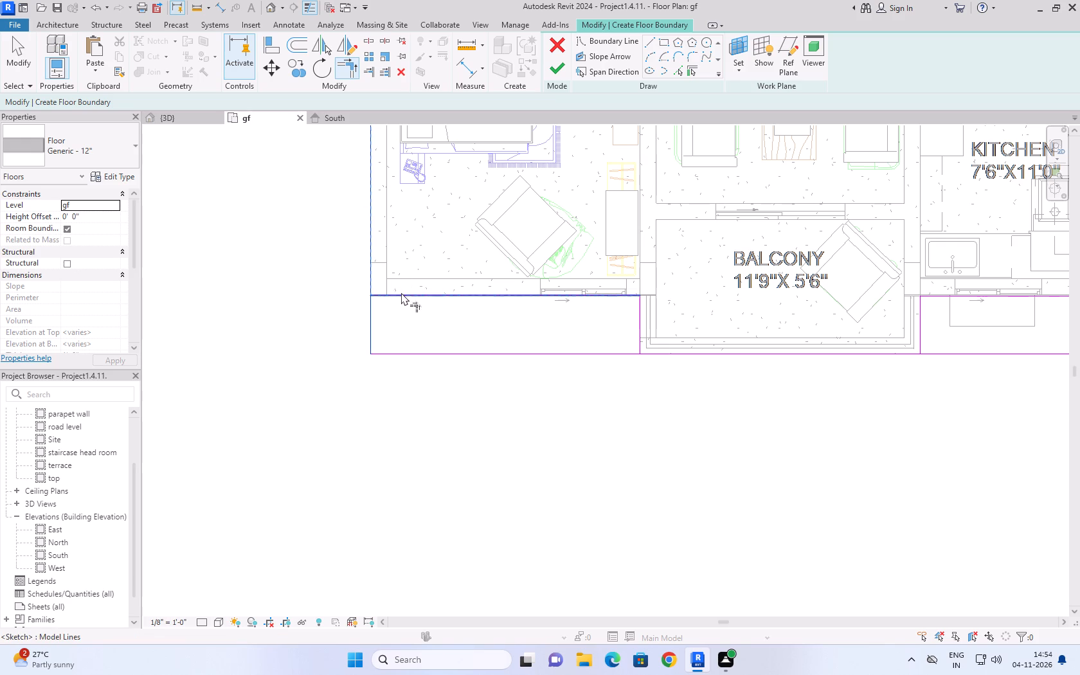
click(401, 292)
click(678, 354)
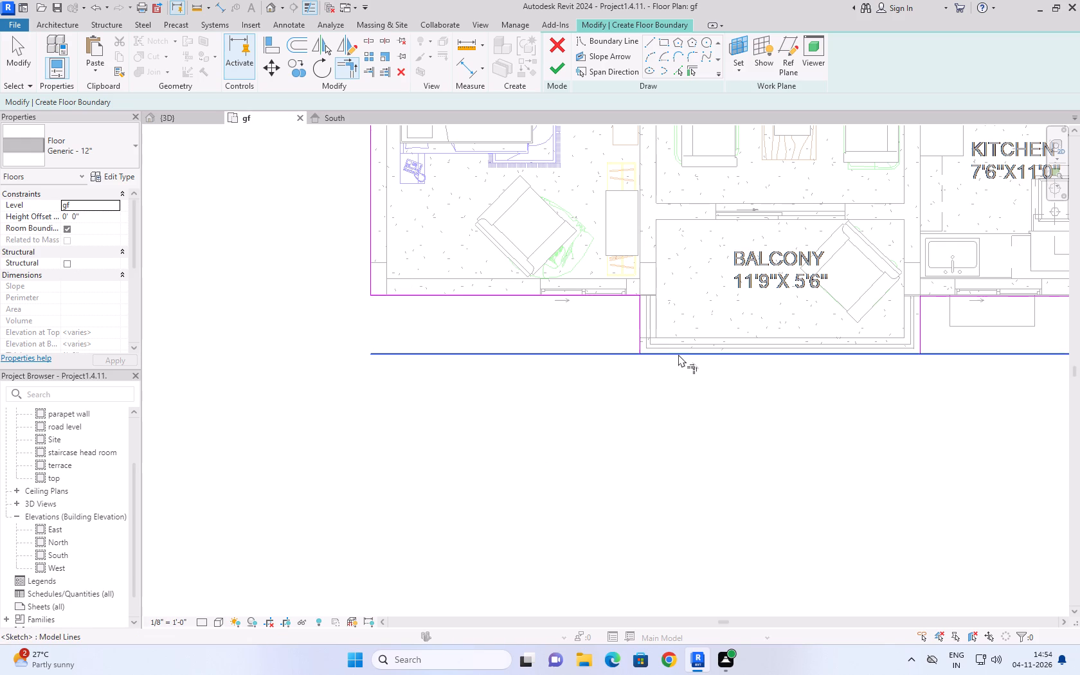
click(639, 324)
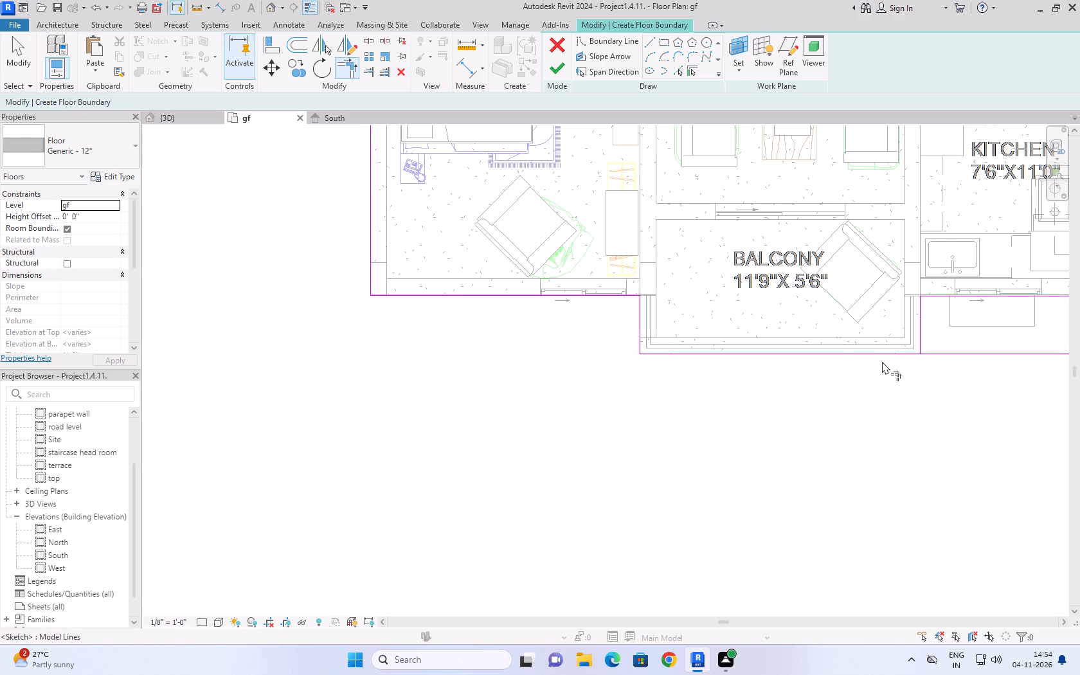
click(882, 357)
click(919, 321)
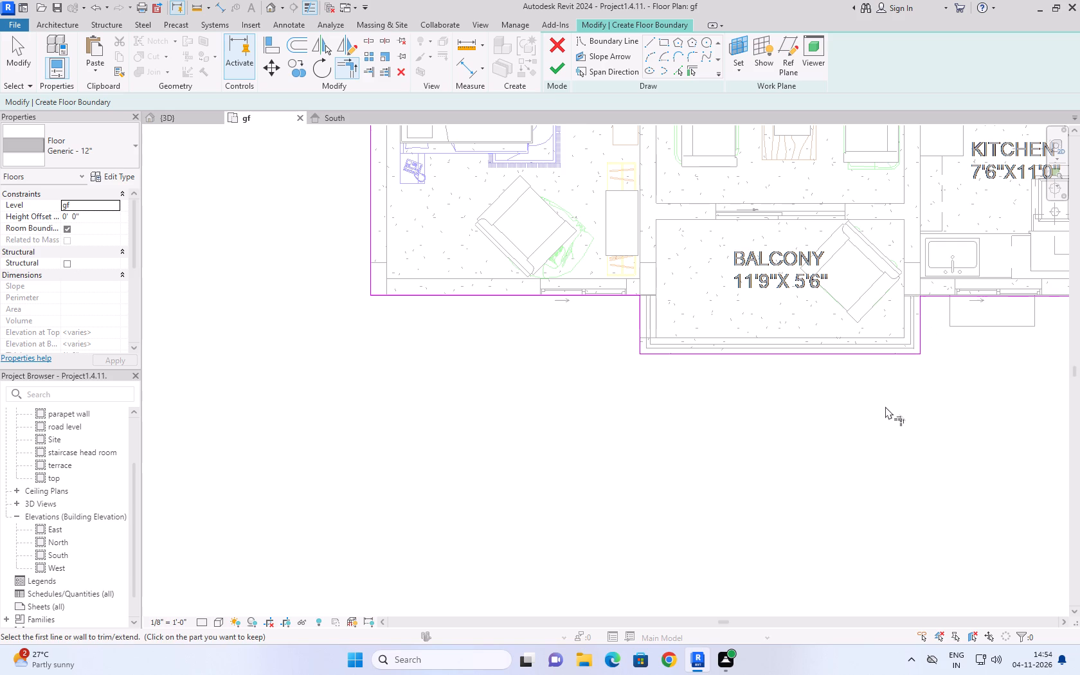
Trim the rectangle's east edge to a corner with the short boundary line at the top of the staircase's east flight.
middle_drag(883, 409, 516, 451)
scroll(883, 409, down, 1)
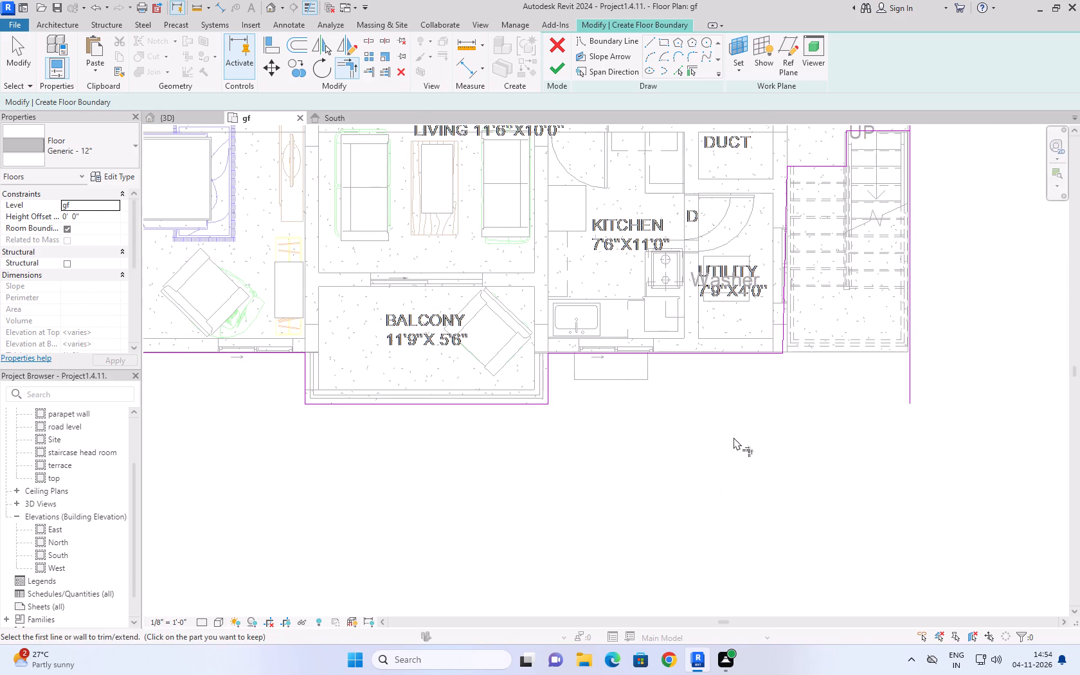
scroll(748, 438, down, 2)
scroll(794, 239, up, 2)
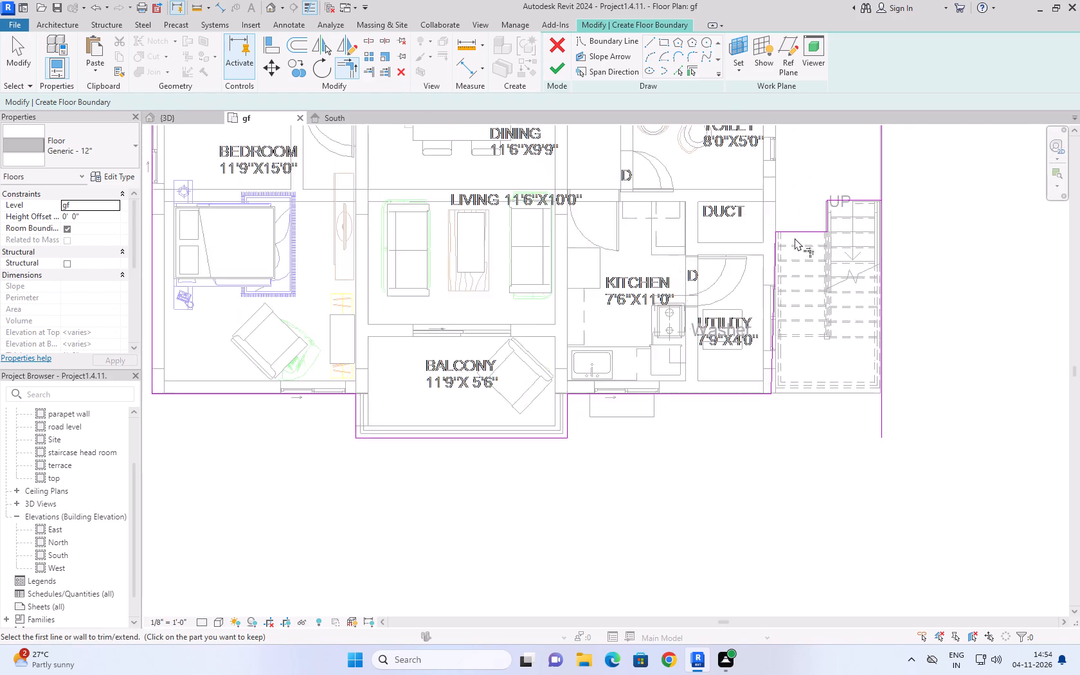
scroll(795, 238, up, 2)
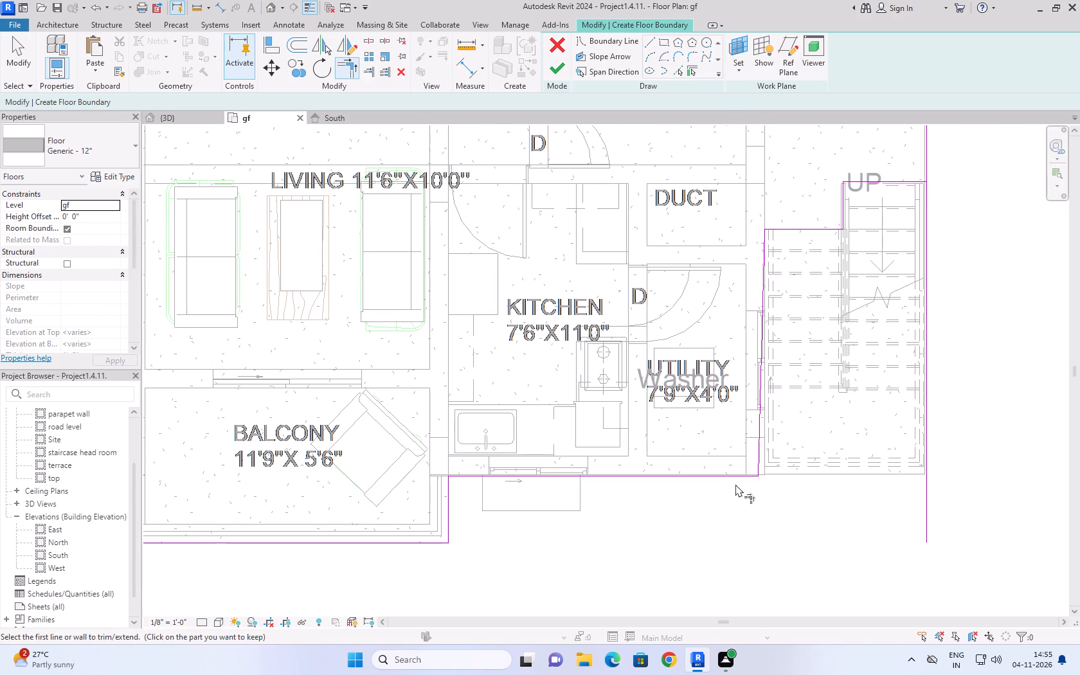
click(925, 130)
click(899, 182)
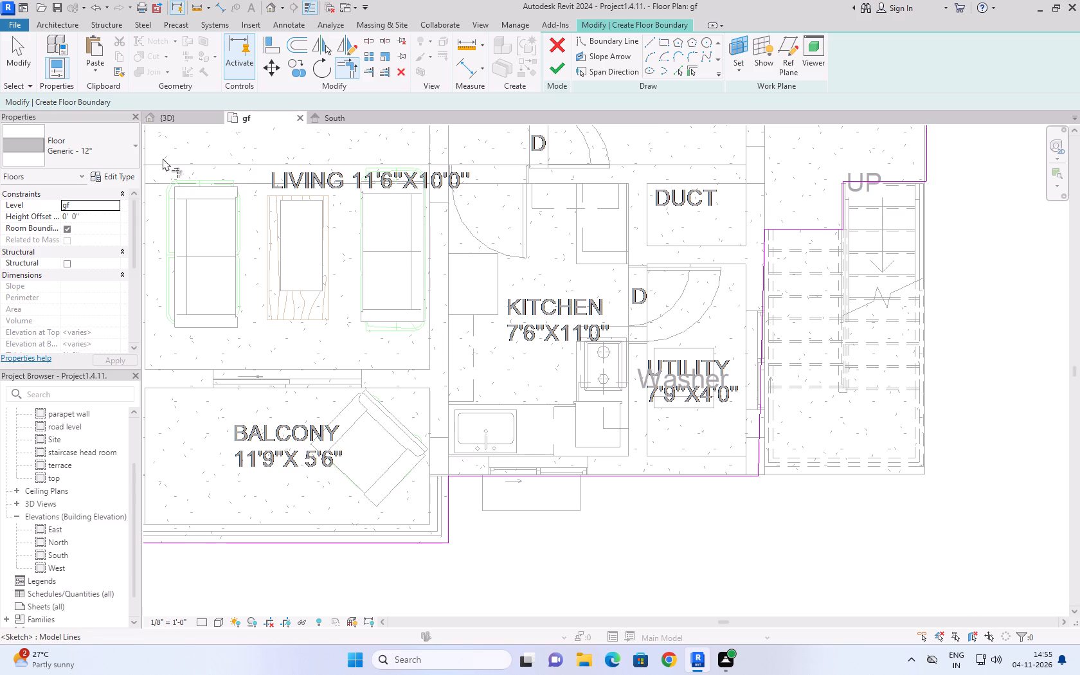
click(4, 61)
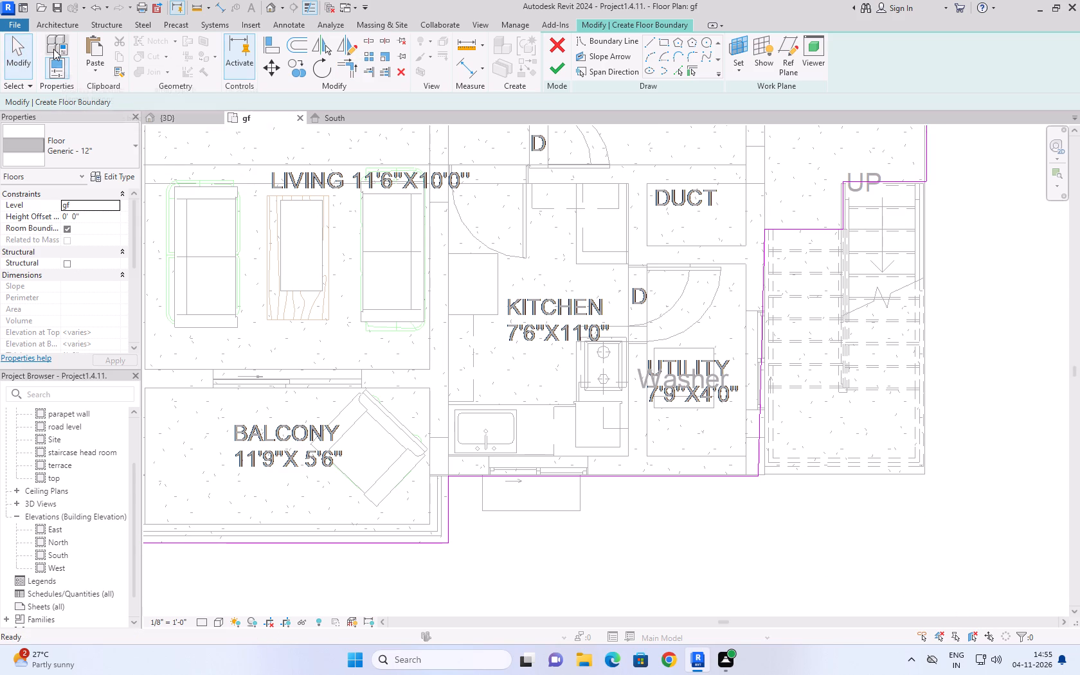
click(849, 589)
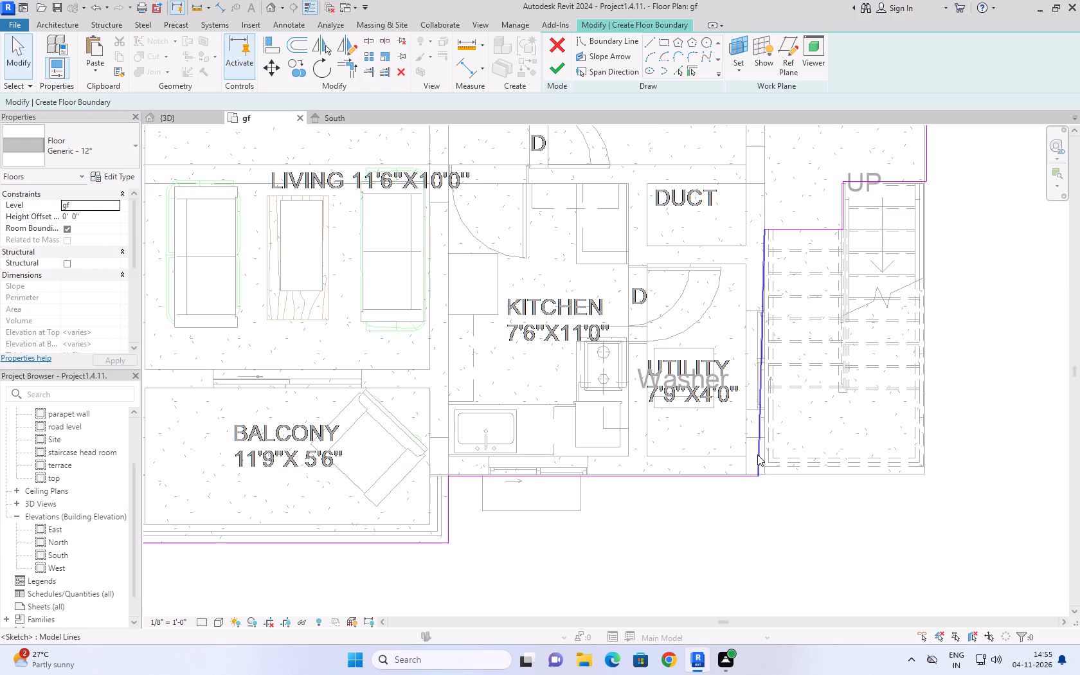
Delete the slanted boundary line between the utility and the staircase.
click(757, 455)
key(Right)
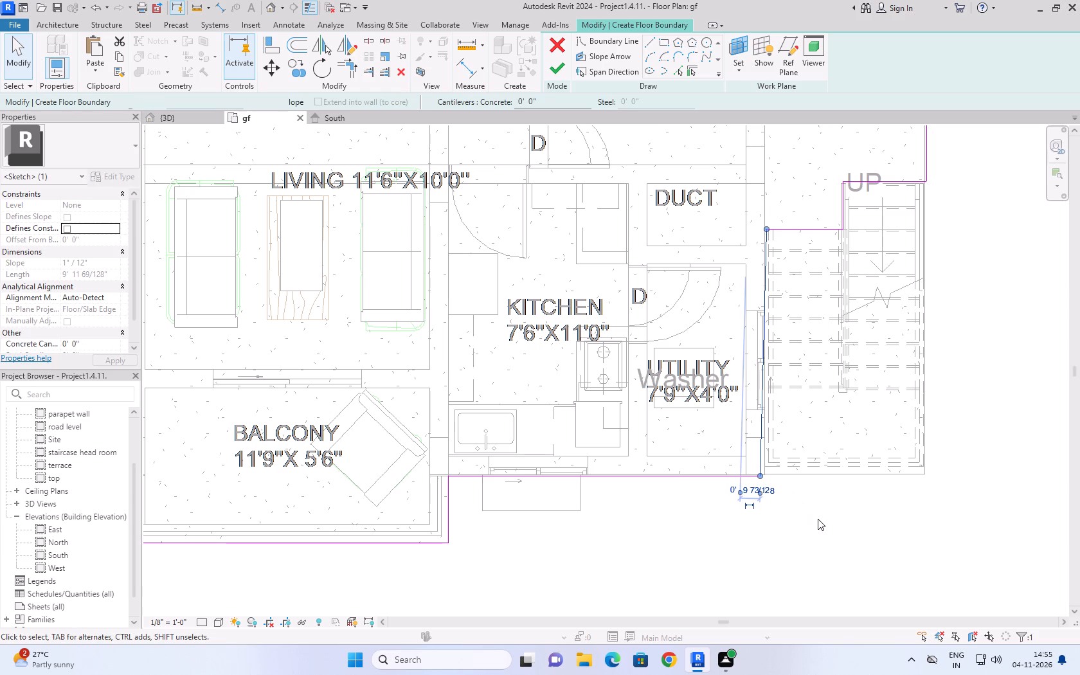
key(Delete)
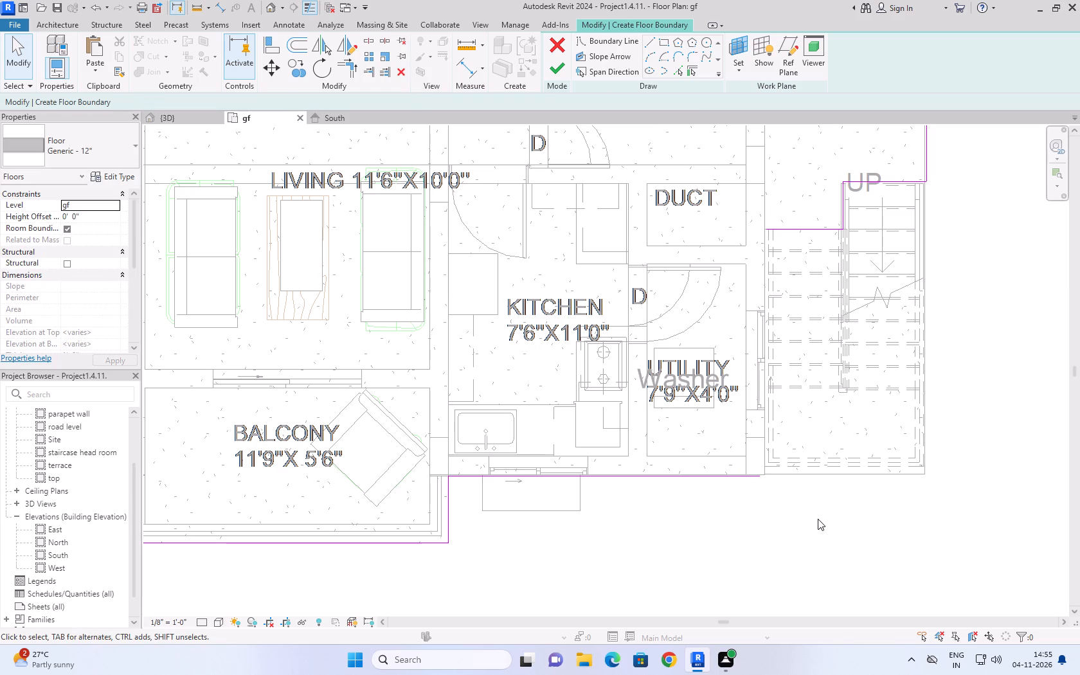
Redraw that boundary vertically about 9'-11 1/2" south beside the staircase, and about 2 1/2" west to join the kitchen's boundary line.
click(646, 38)
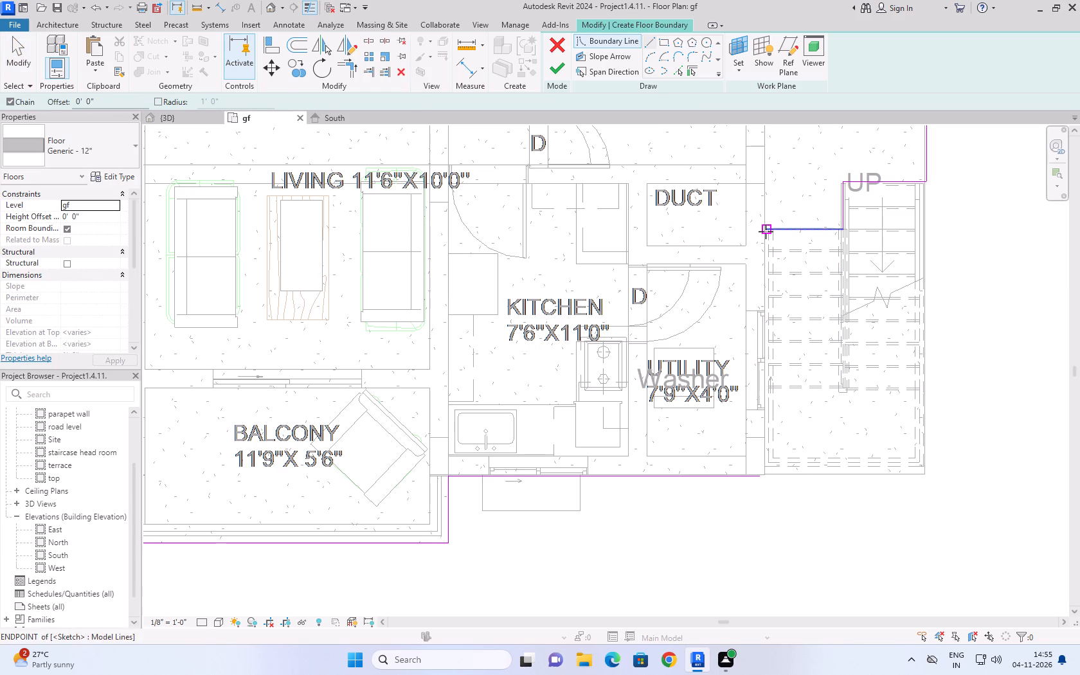
click(766, 230)
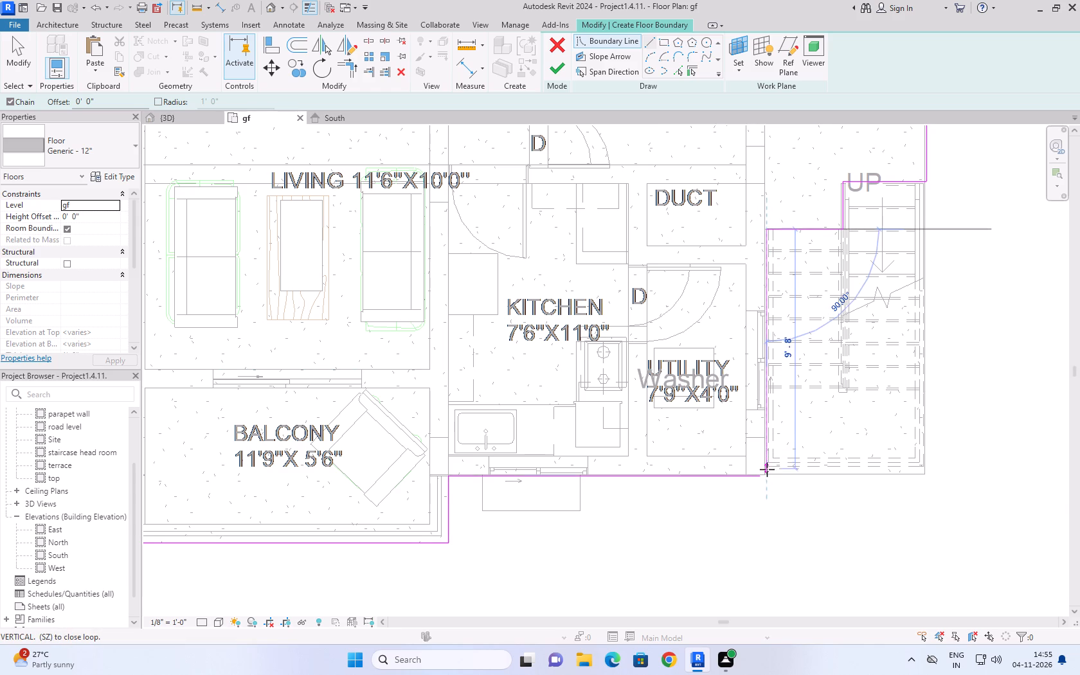
scroll(767, 476, up, 7)
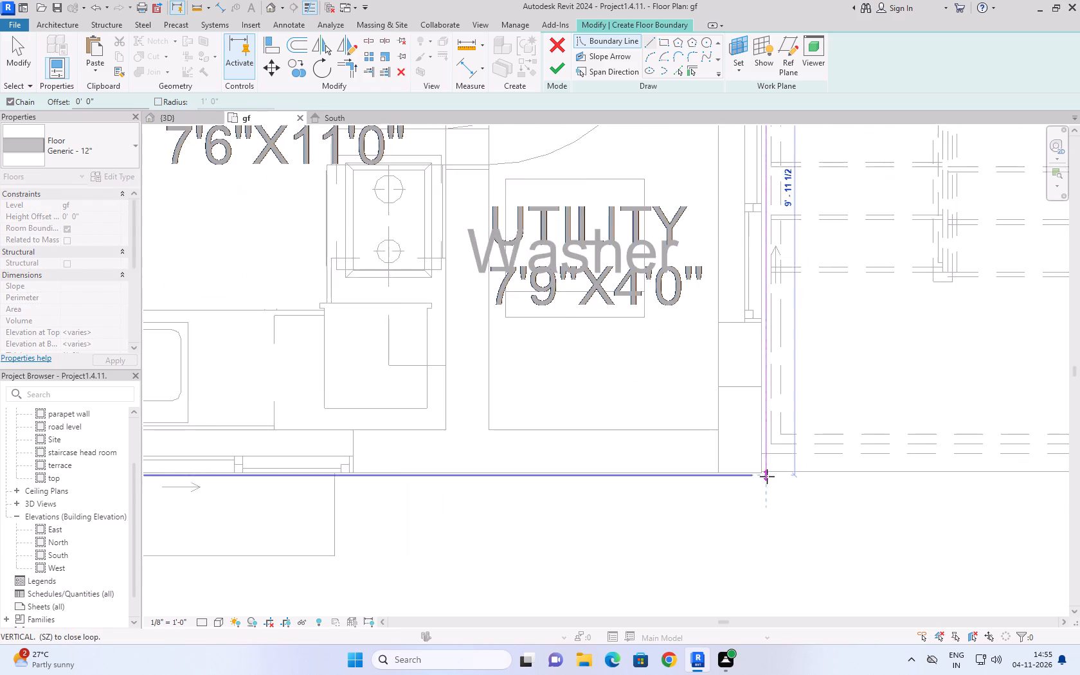
scroll(767, 476, up, 5)
scroll(767, 476, down, 3)
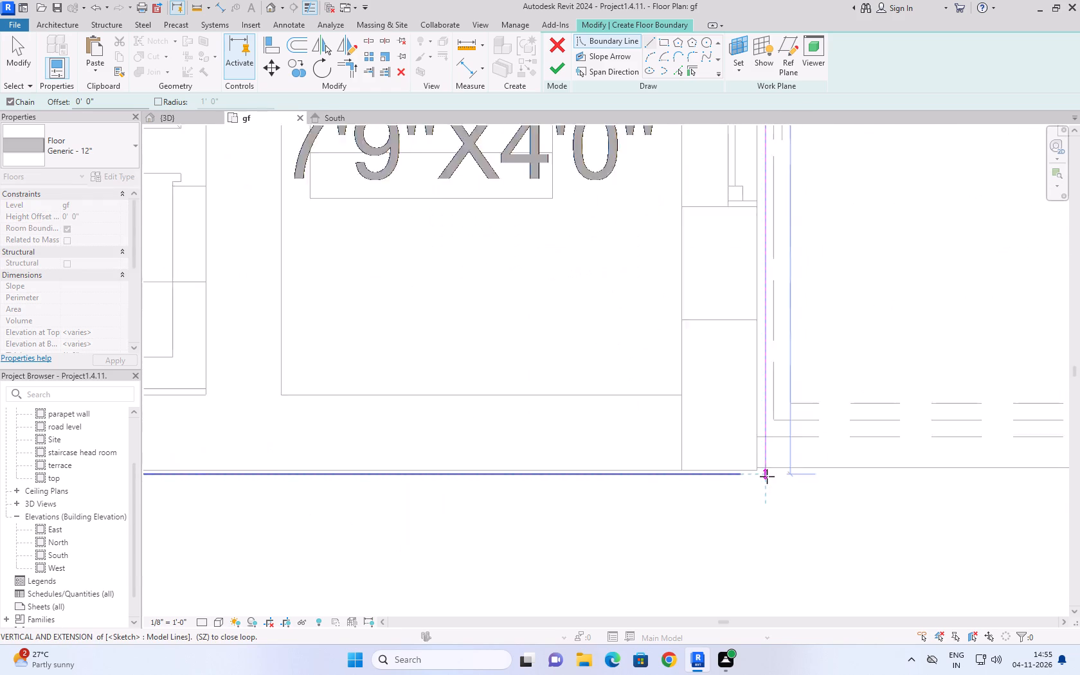
scroll(767, 476, down, 7)
scroll(767, 476, up, 6)
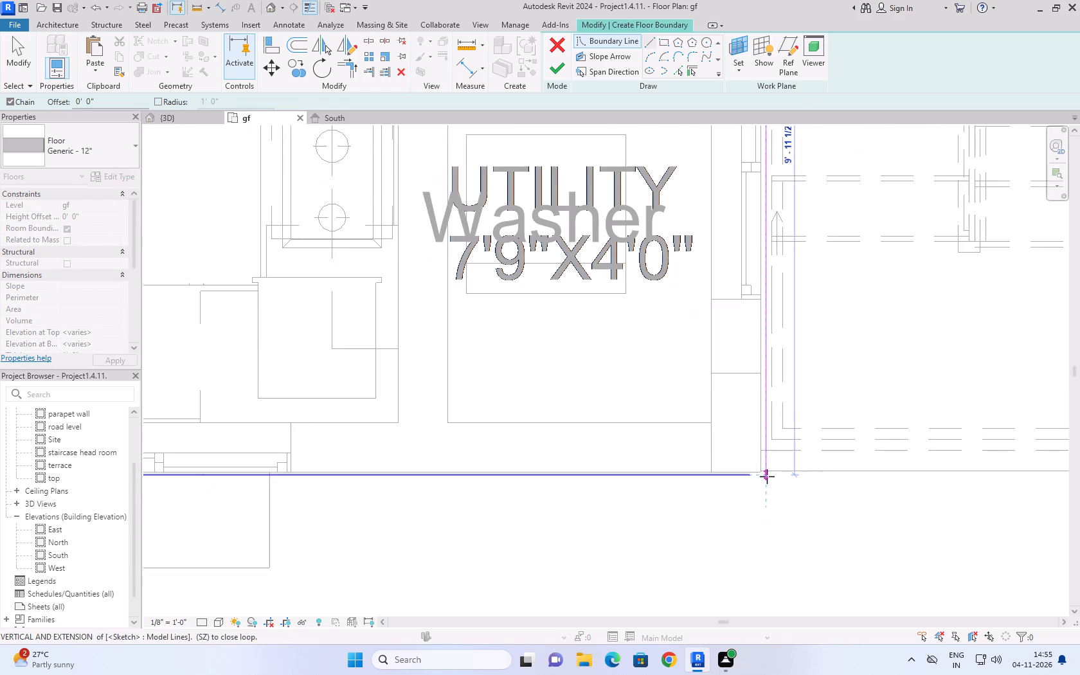
scroll(767, 476, up, 4)
click(767, 476)
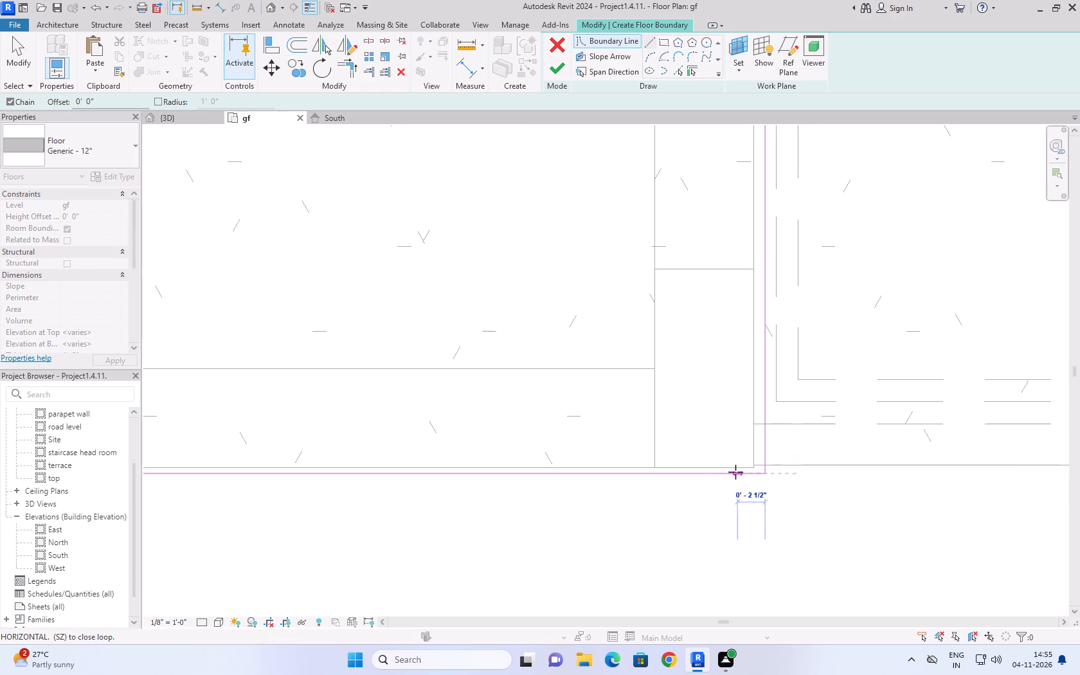
click(733, 472)
scroll(733, 472, down, 10)
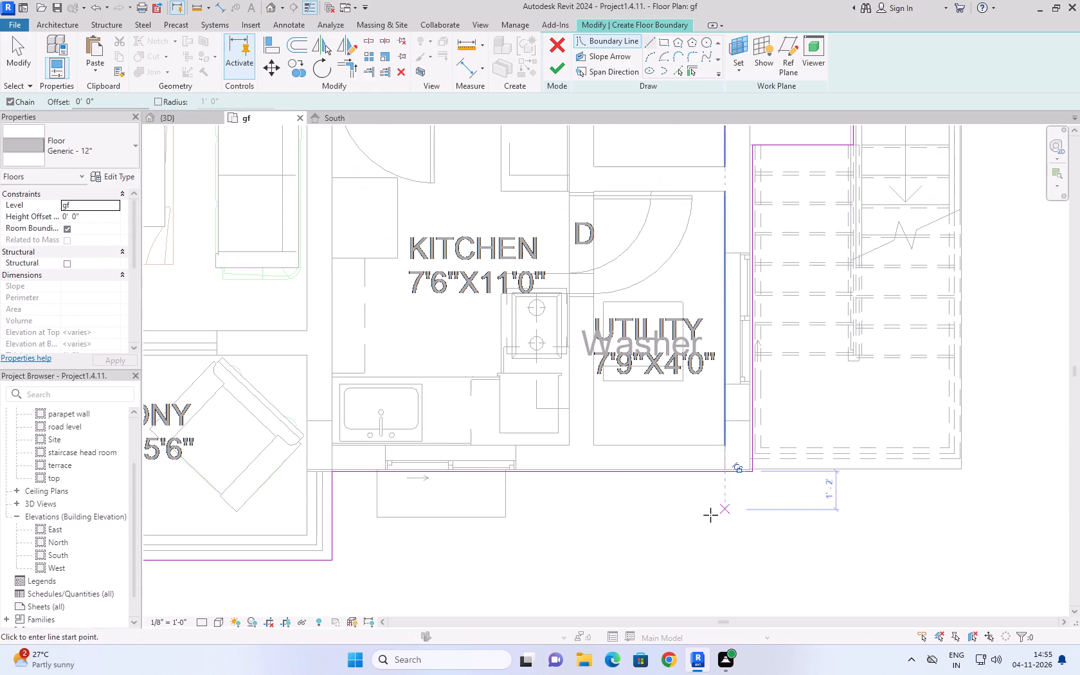
scroll(352, 482, up, 6)
click(8, 40)
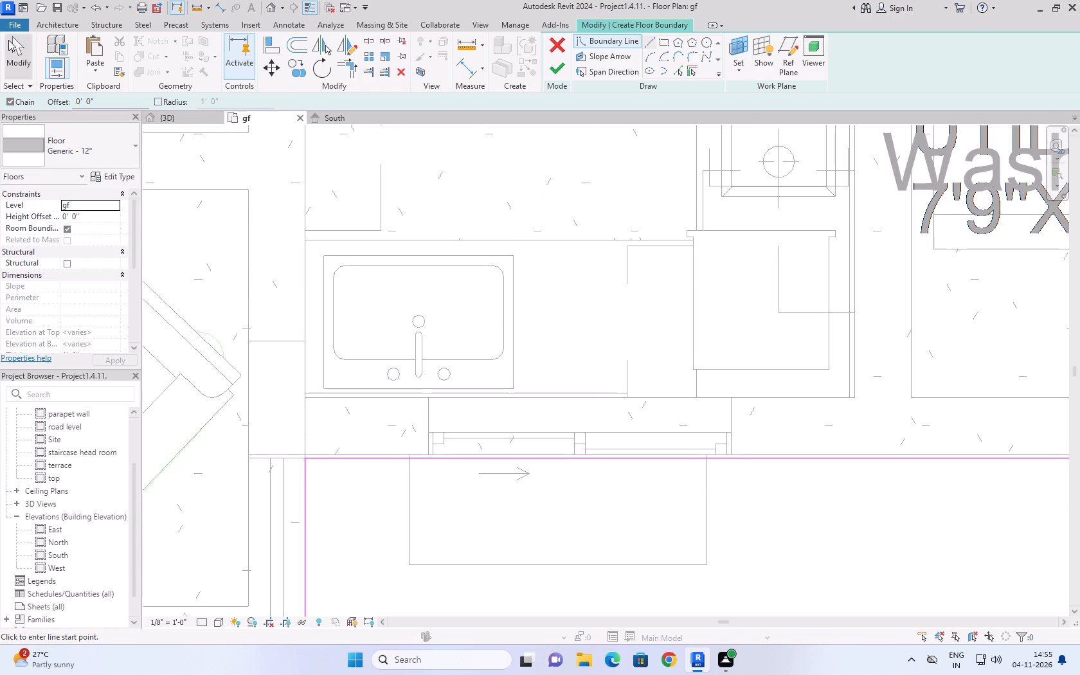
Align the southern boundary line with the outer face of the kitchen wall.
click(273, 43)
scroll(836, 519, up, 4)
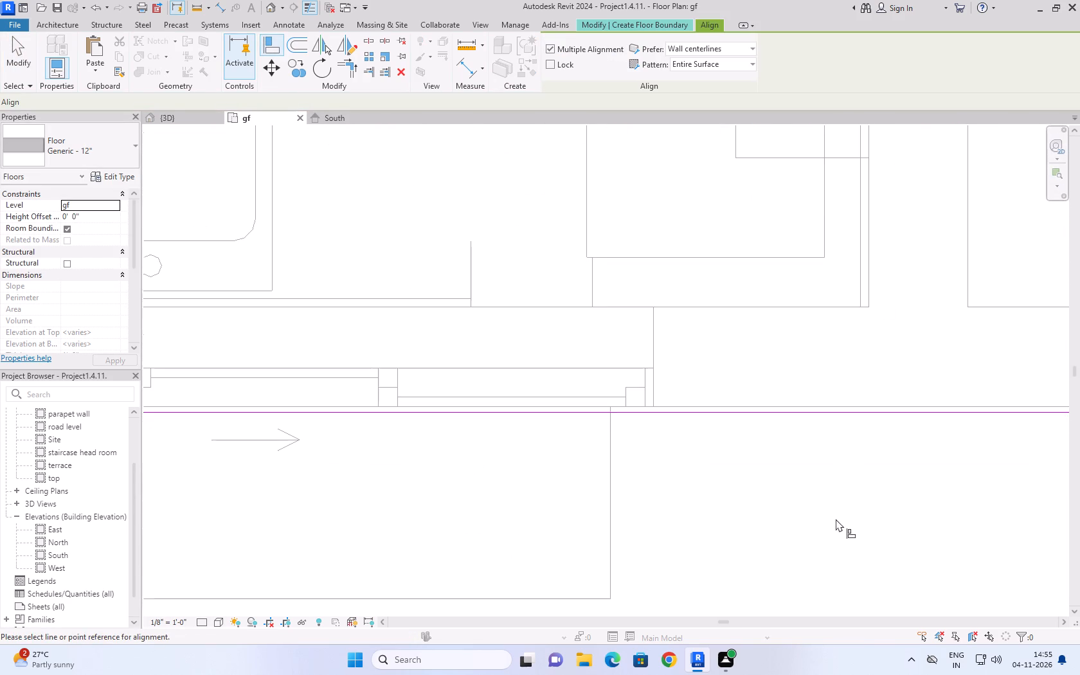
click(790, 408)
click(790, 410)
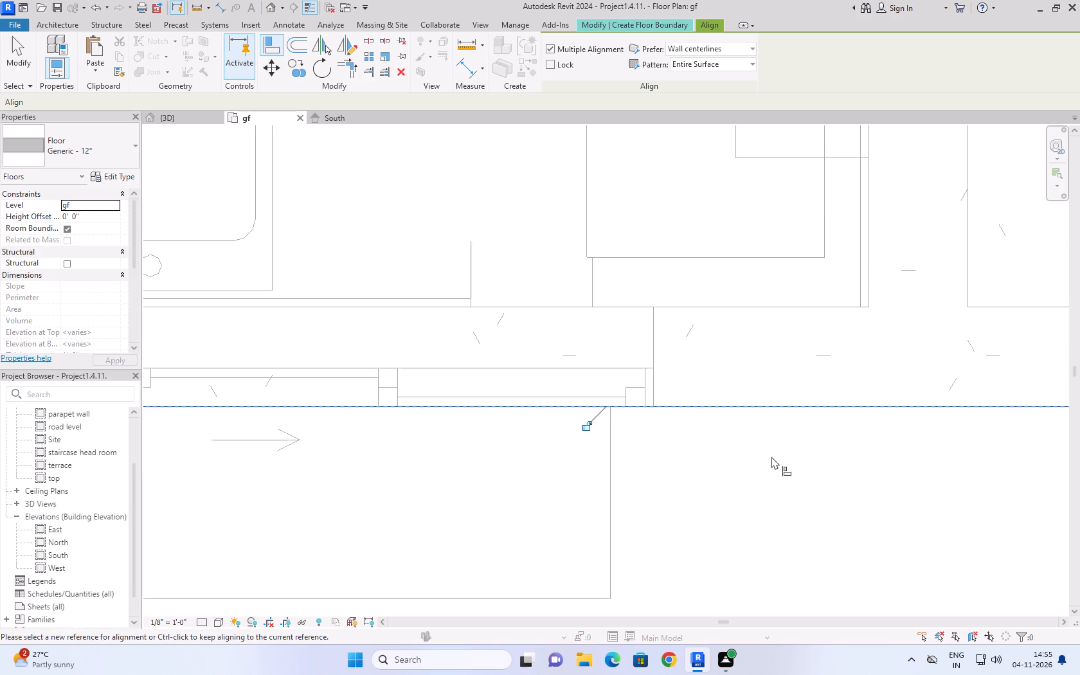
Align the vertical boundary line beside the staircase with the outer face of the utility wall.
scroll(770, 457, down, 10)
scroll(1022, 391, up, 13)
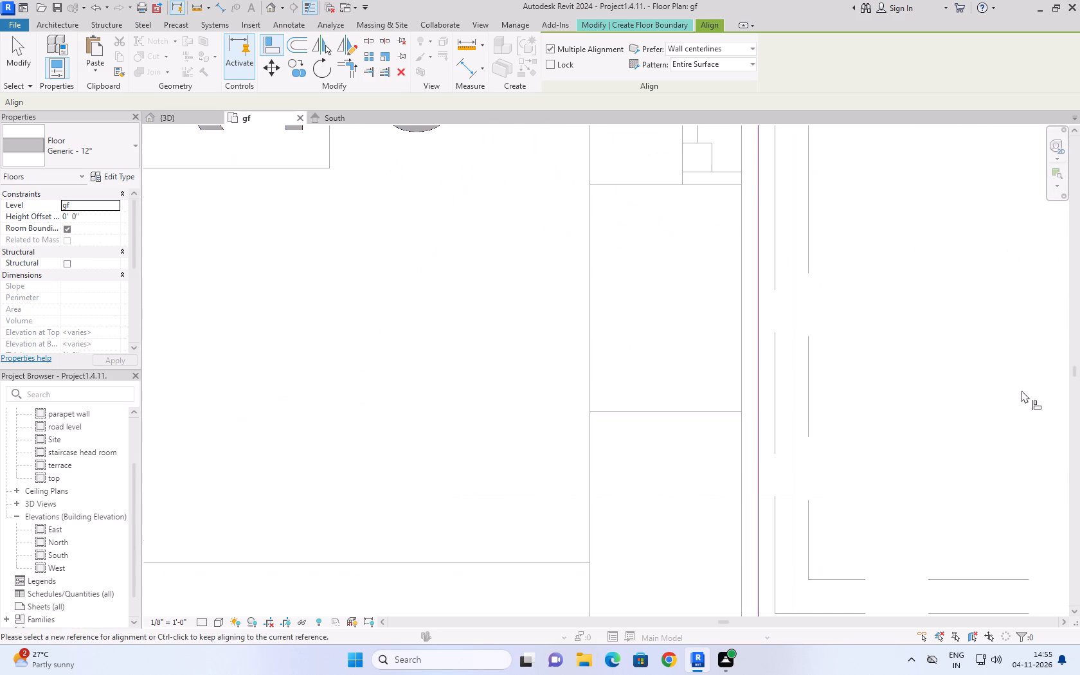
click(740, 422)
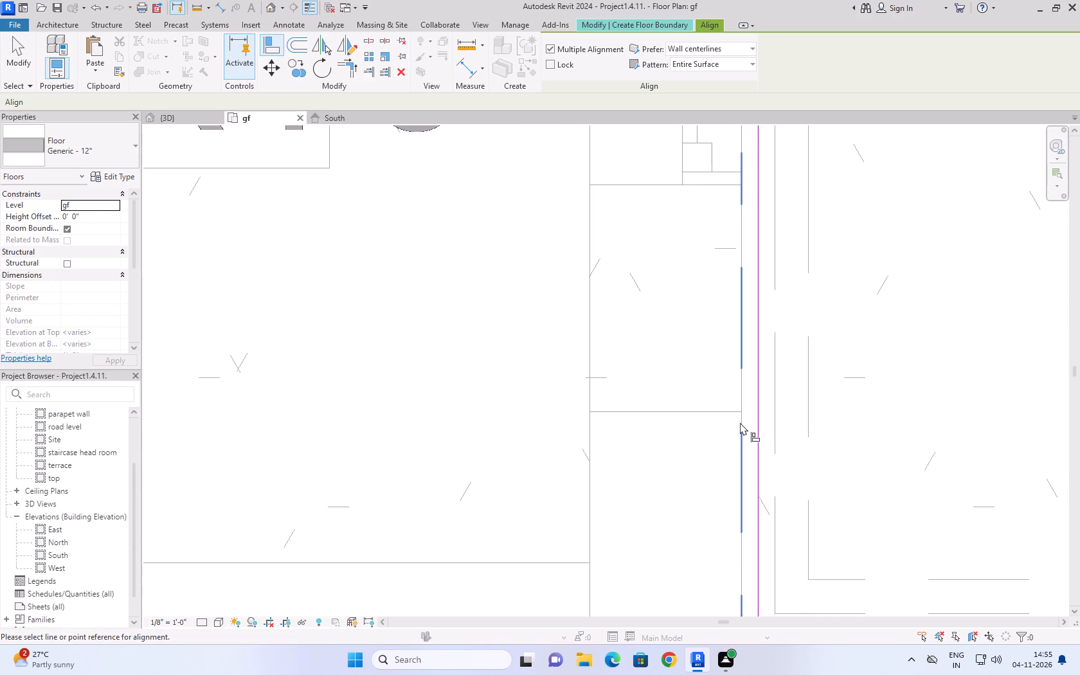
click(740, 422)
click(757, 408)
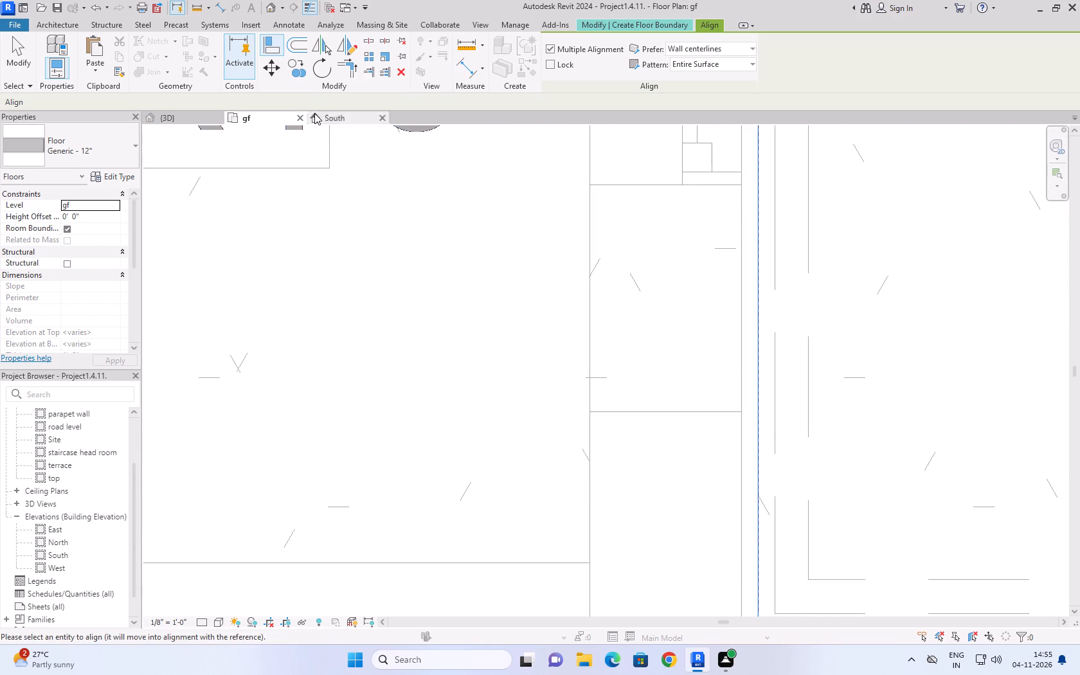
click(277, 48)
click(741, 313)
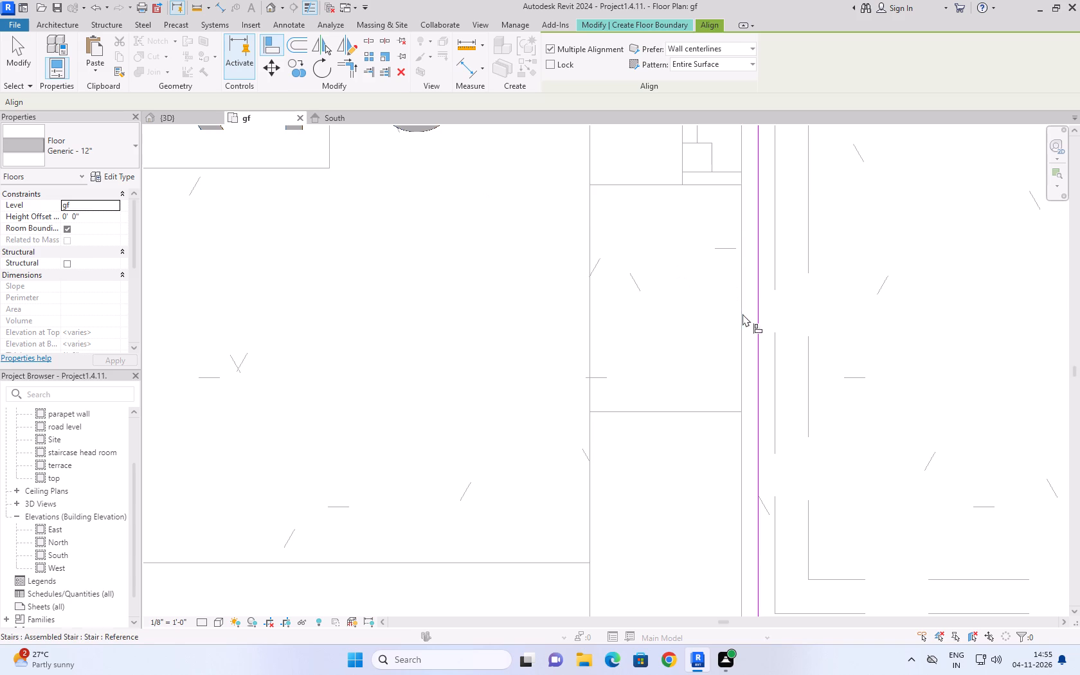
click(759, 307)
scroll(824, 389, down, 12)
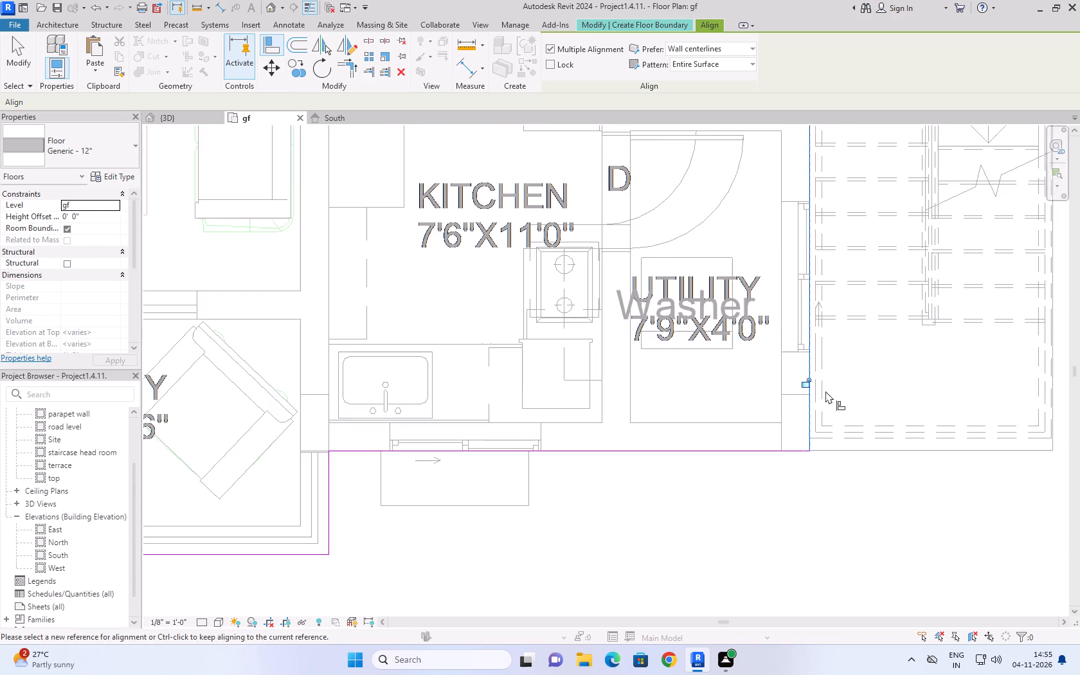
scroll(825, 391, down, 6)
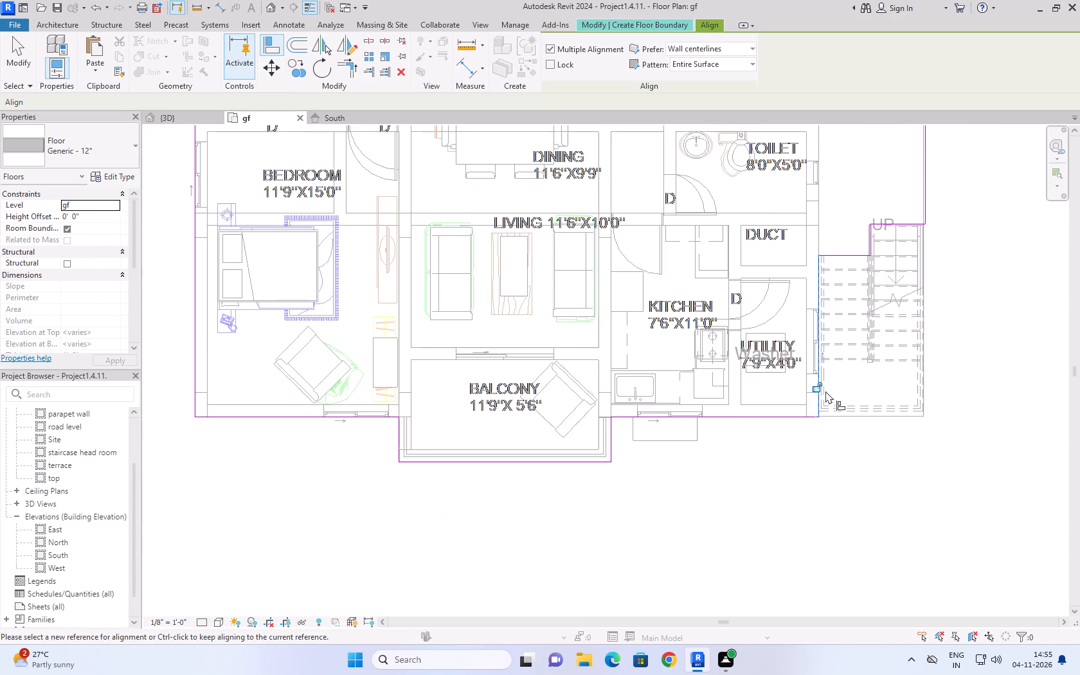
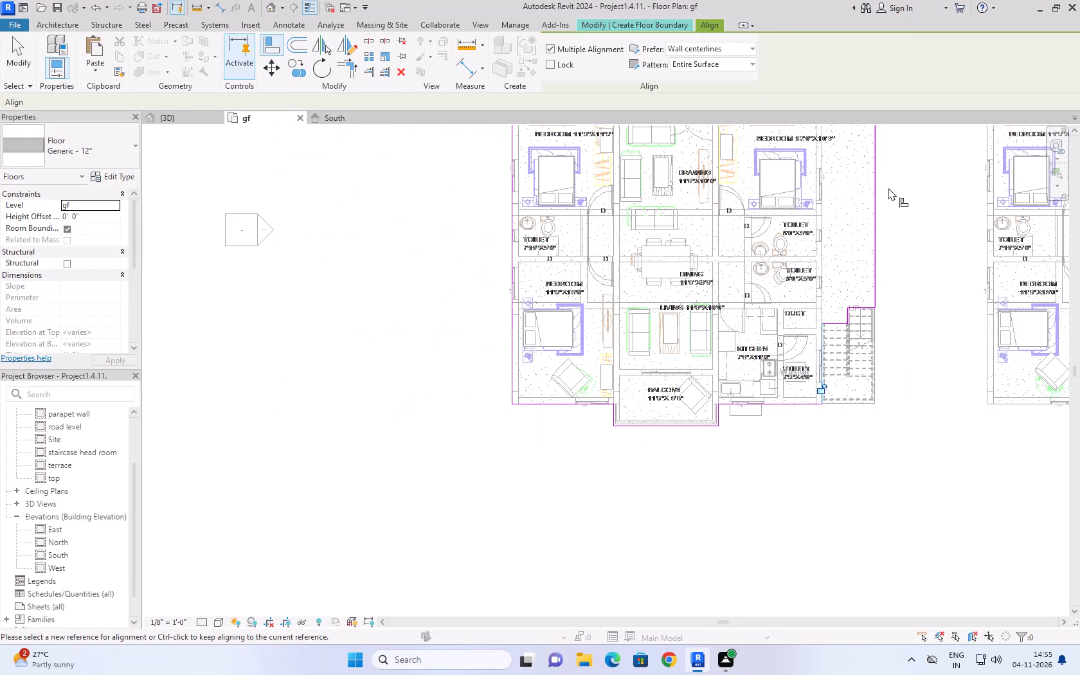
Check the western block's floor boundary around the staircase in 3D and finish the gf floor sketch.
scroll(888, 188, up, 10)
scroll(888, 188, down, 5)
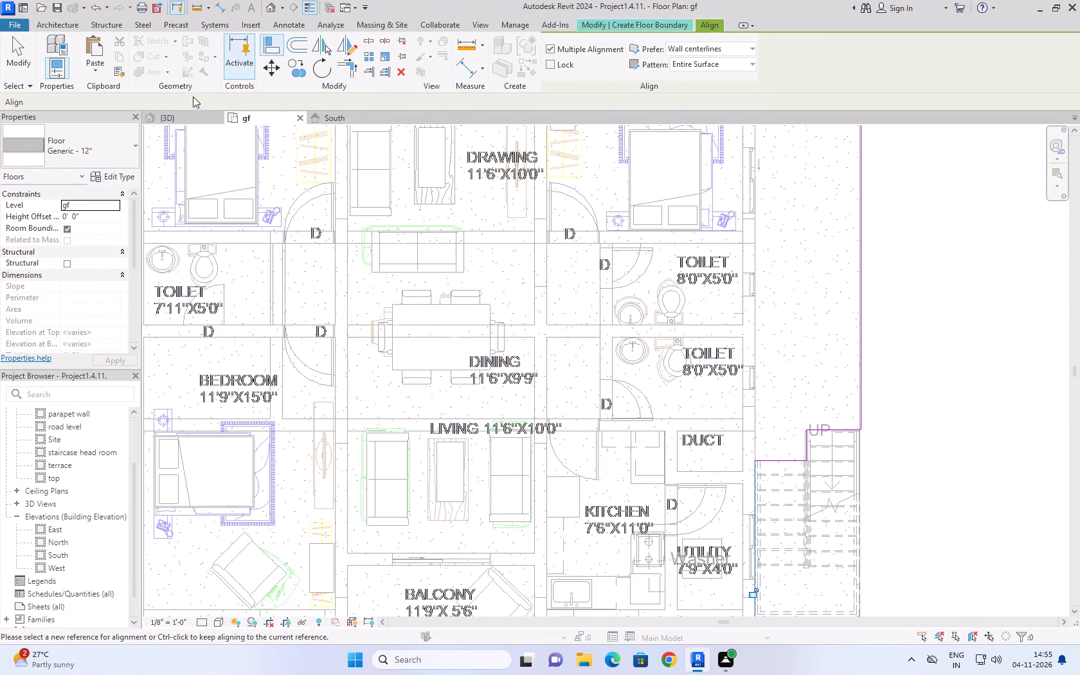
click(152, 115)
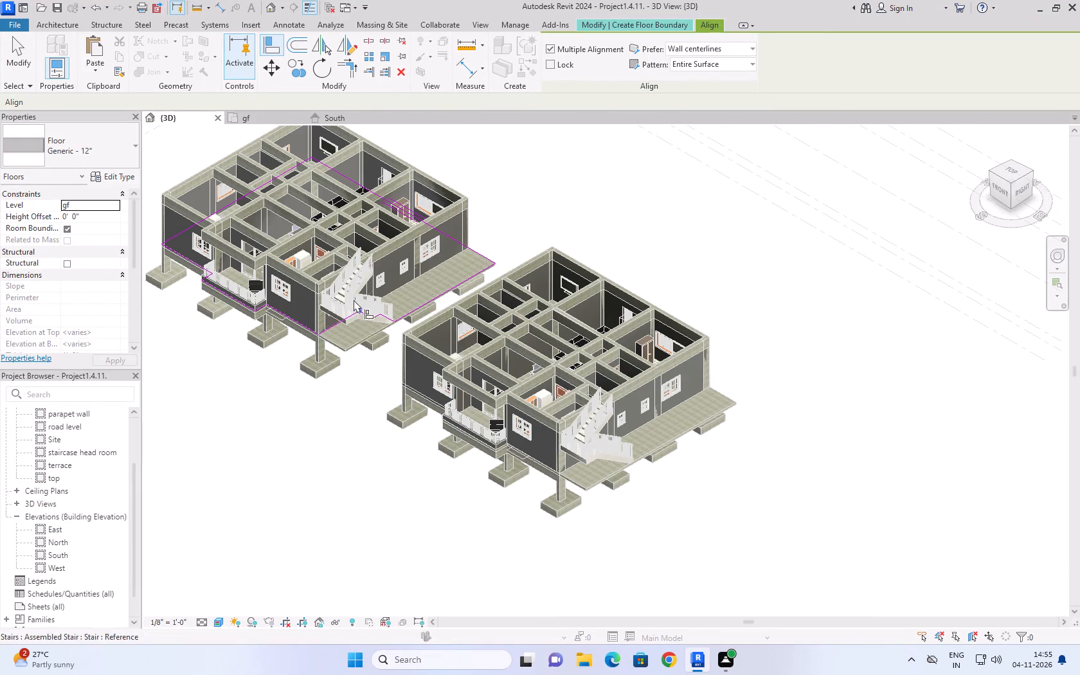
scroll(352, 298, up, 9)
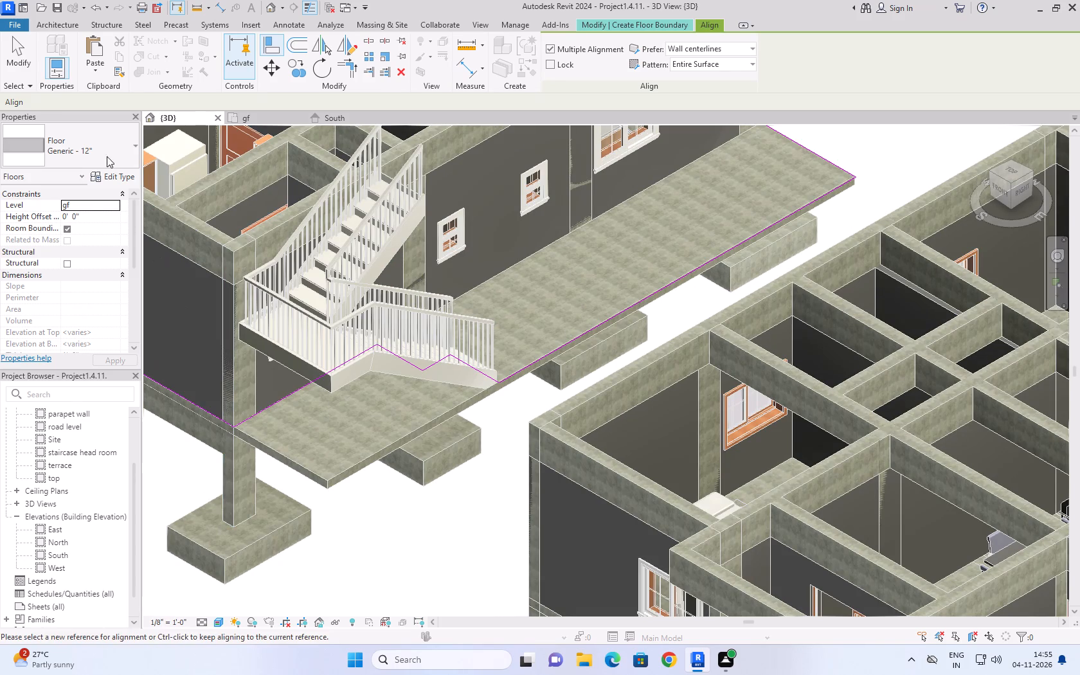
click(12, 49)
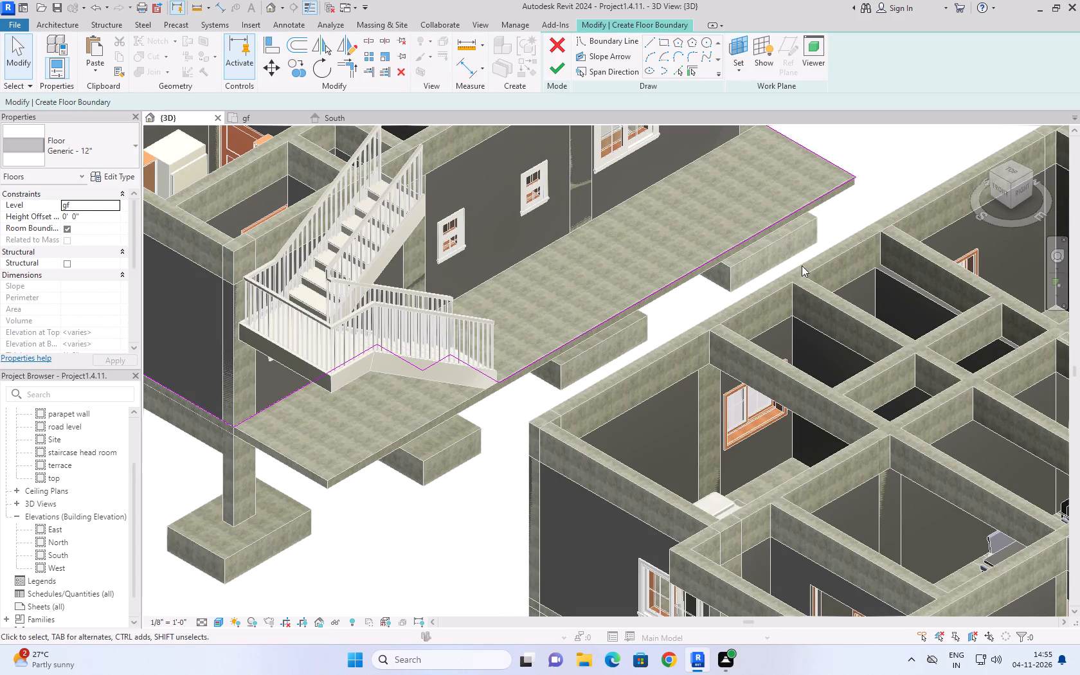
shift+middle_drag(870, 203, 723, 272)
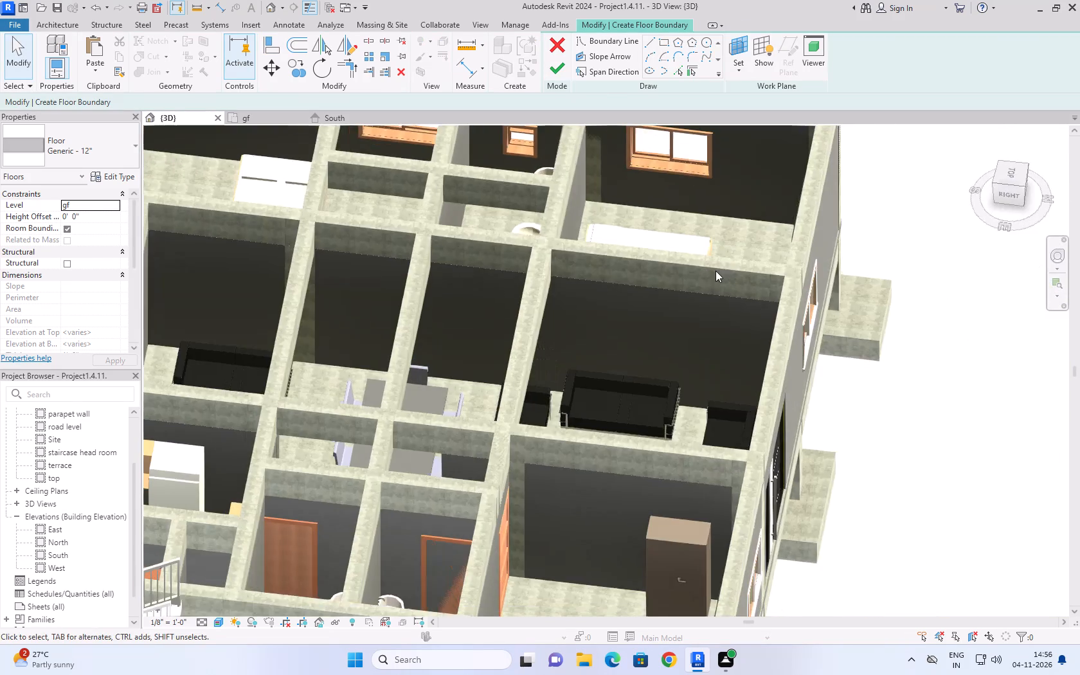
scroll(715, 271, down, 10)
middle_drag(665, 186, 459, 336)
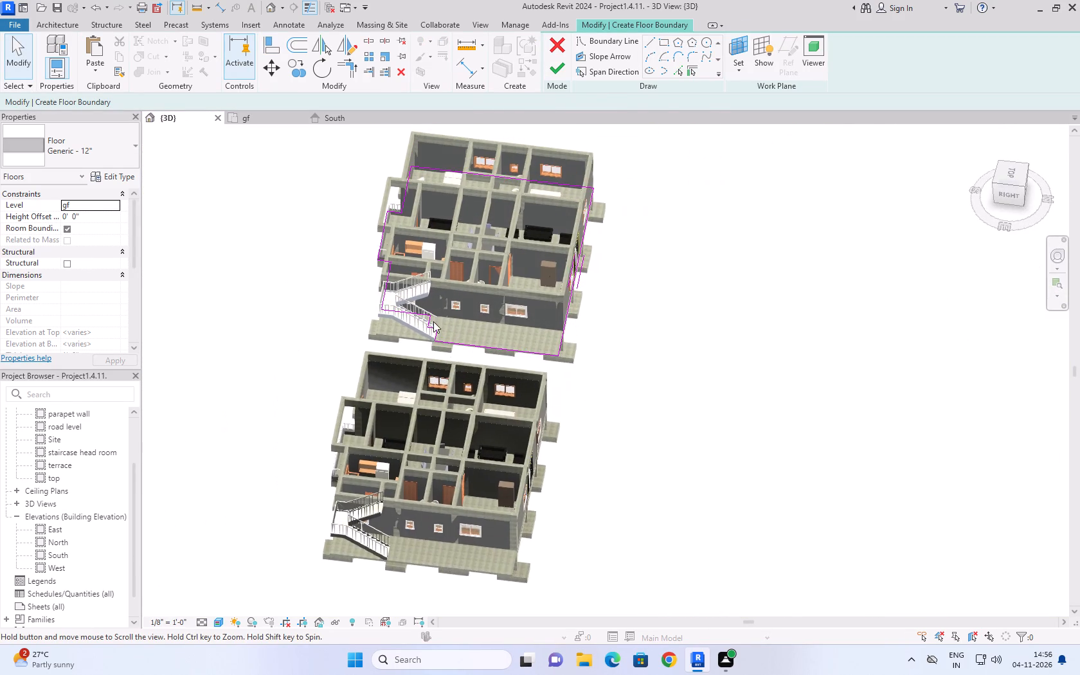
scroll(407, 311, up, 13)
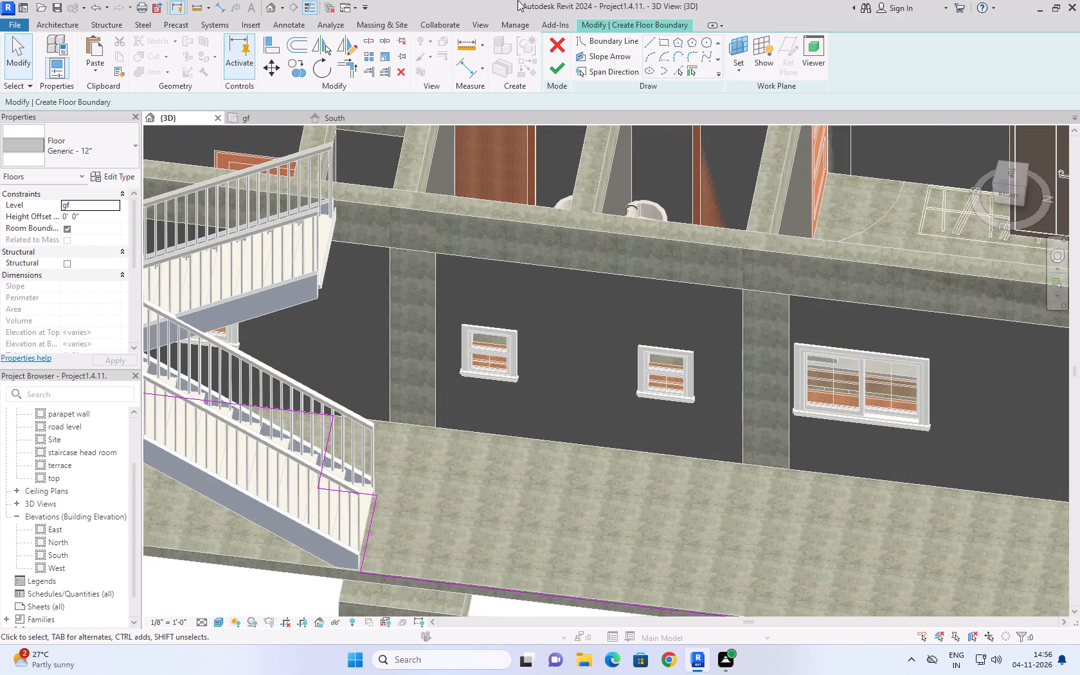
click(552, 68)
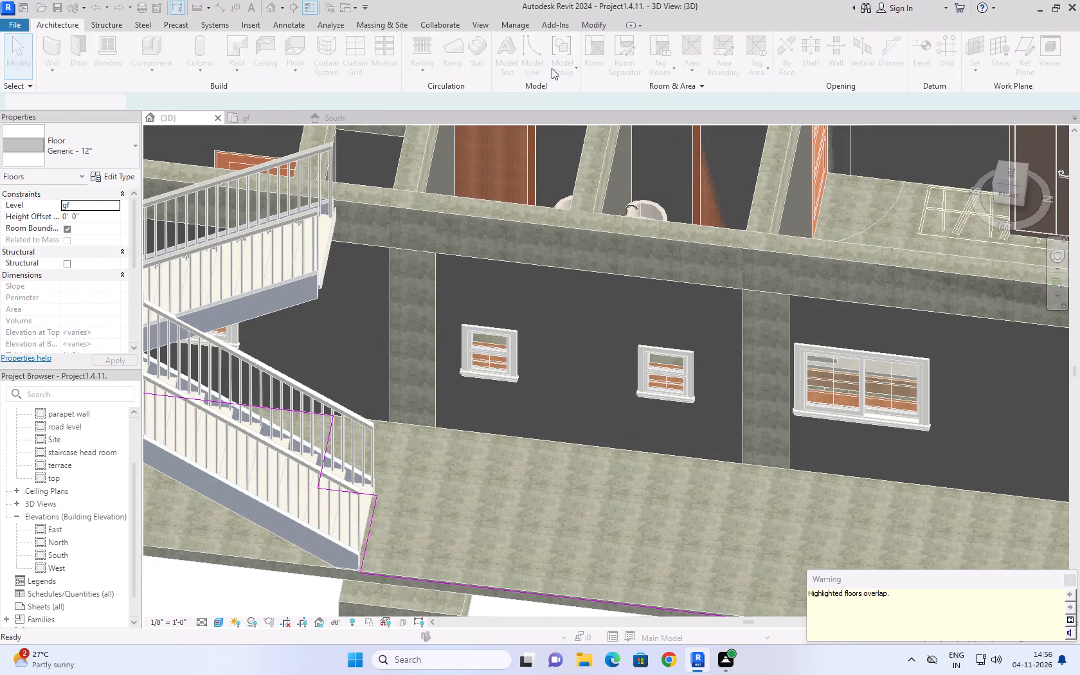
click(491, 289)
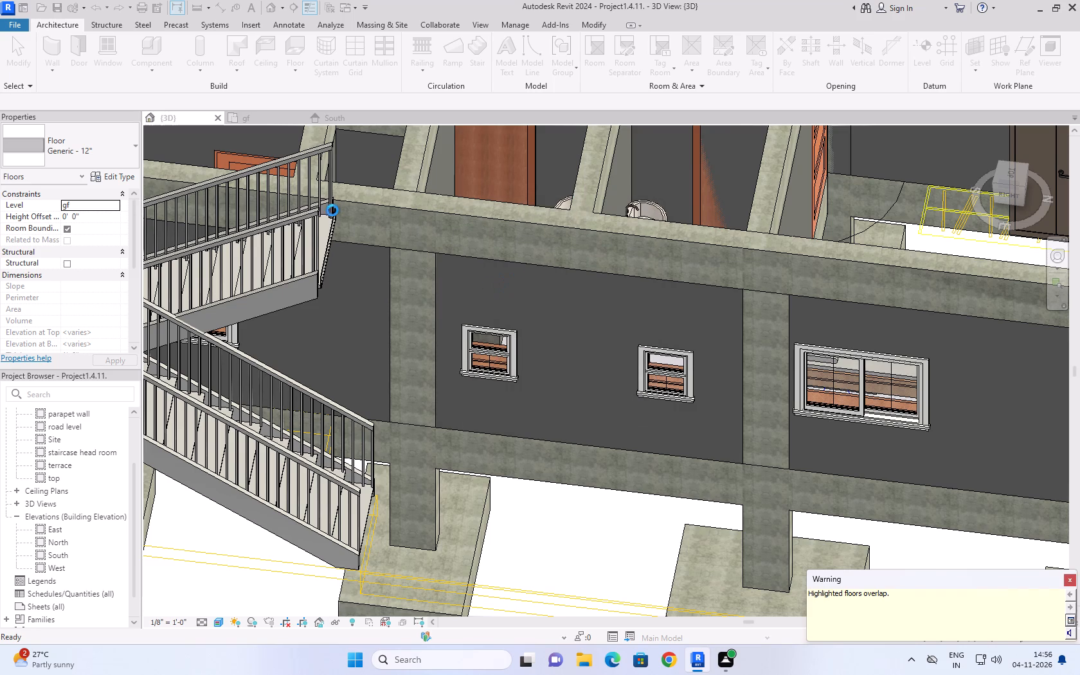
Copy the western block's new gf floor and paste it aligned to the 1st floor level.
click(242, 118)
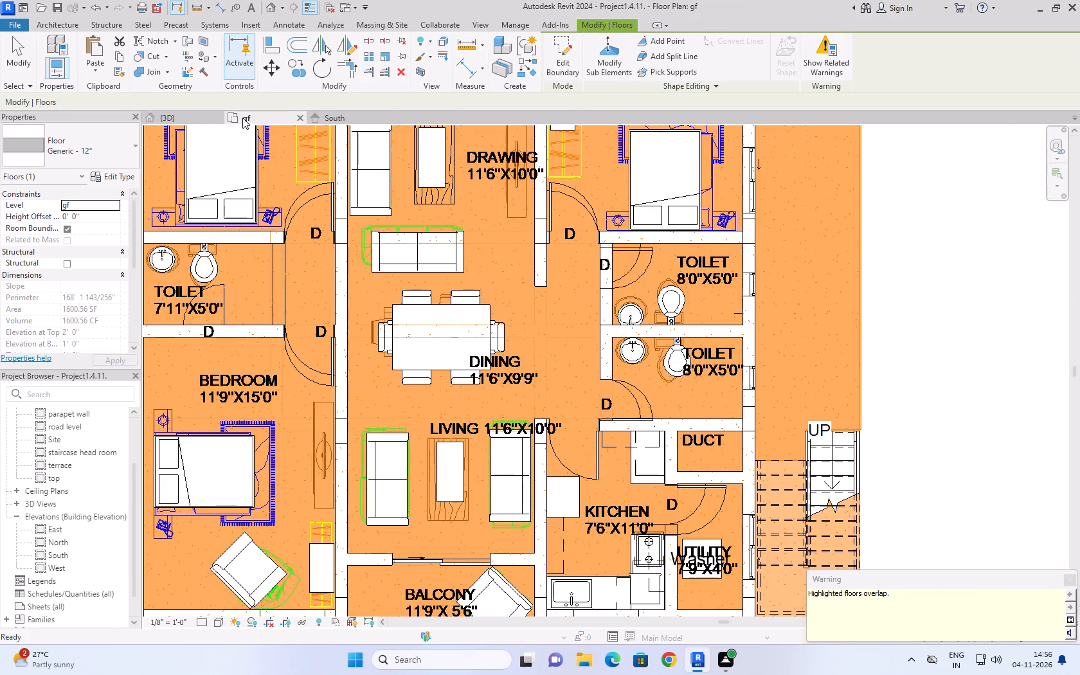
click(116, 56)
click(104, 75)
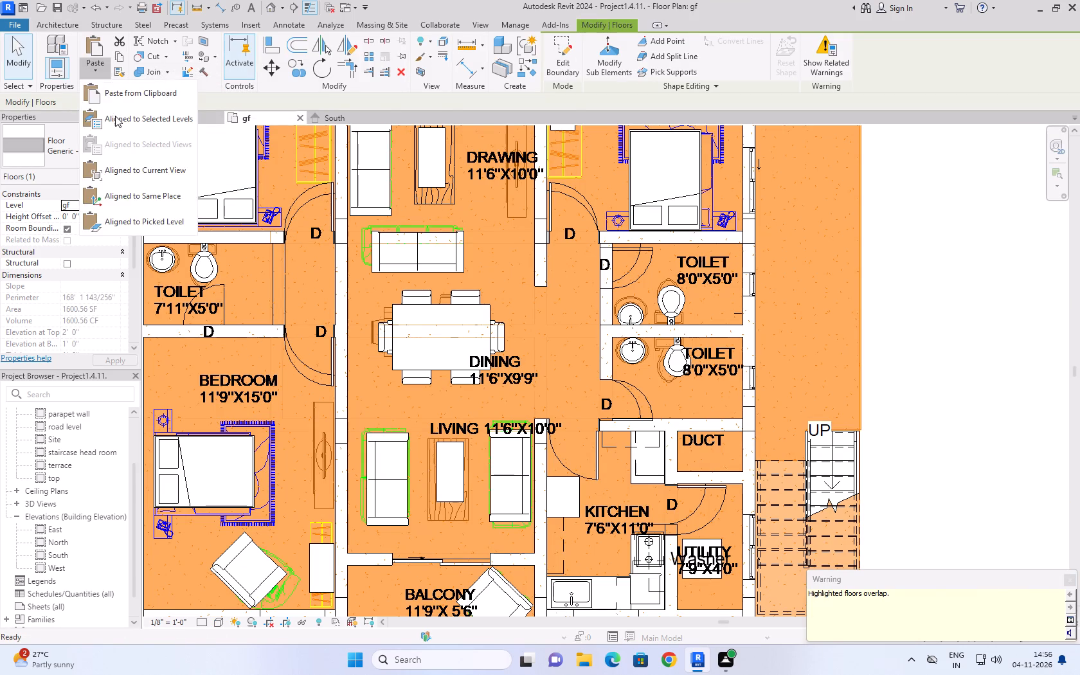
click(115, 116)
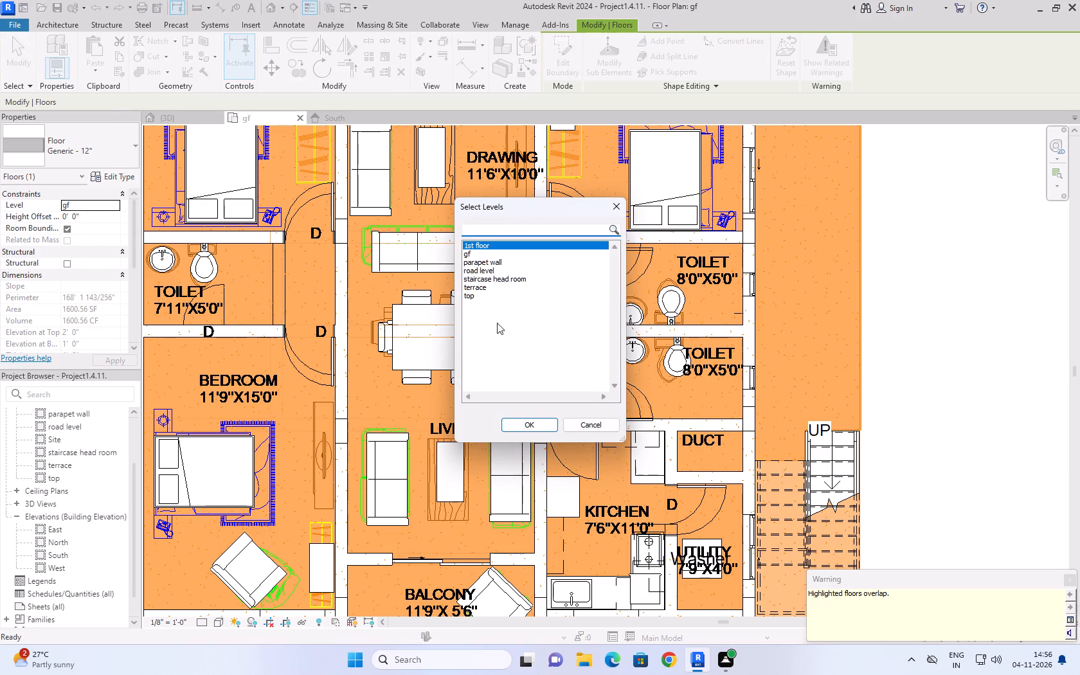
click(528, 425)
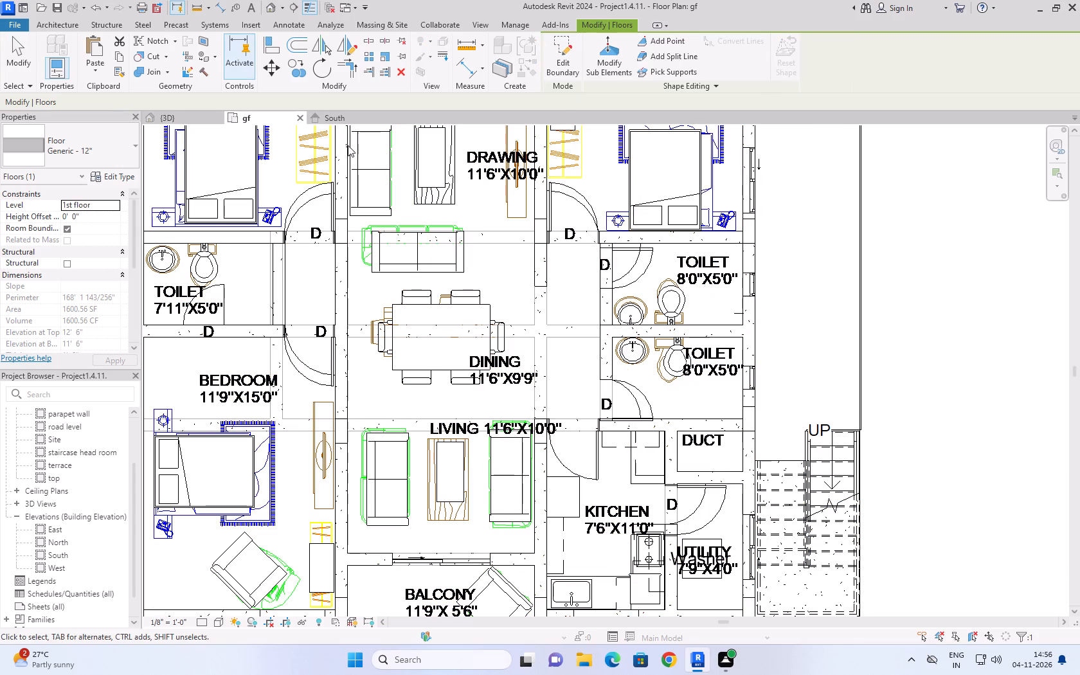
Examine the western block's pasted 1st floor slab around the staircase in 3D and in the South elevation.
click(184, 115)
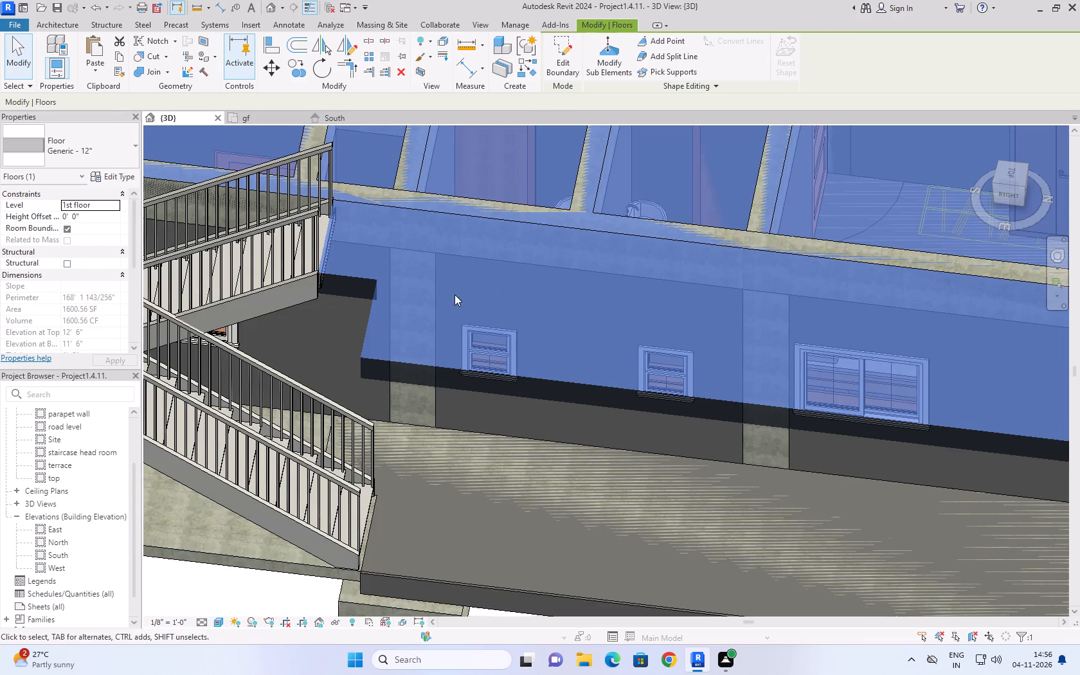
scroll(318, 338, down, 4)
scroll(401, 274, down, 5)
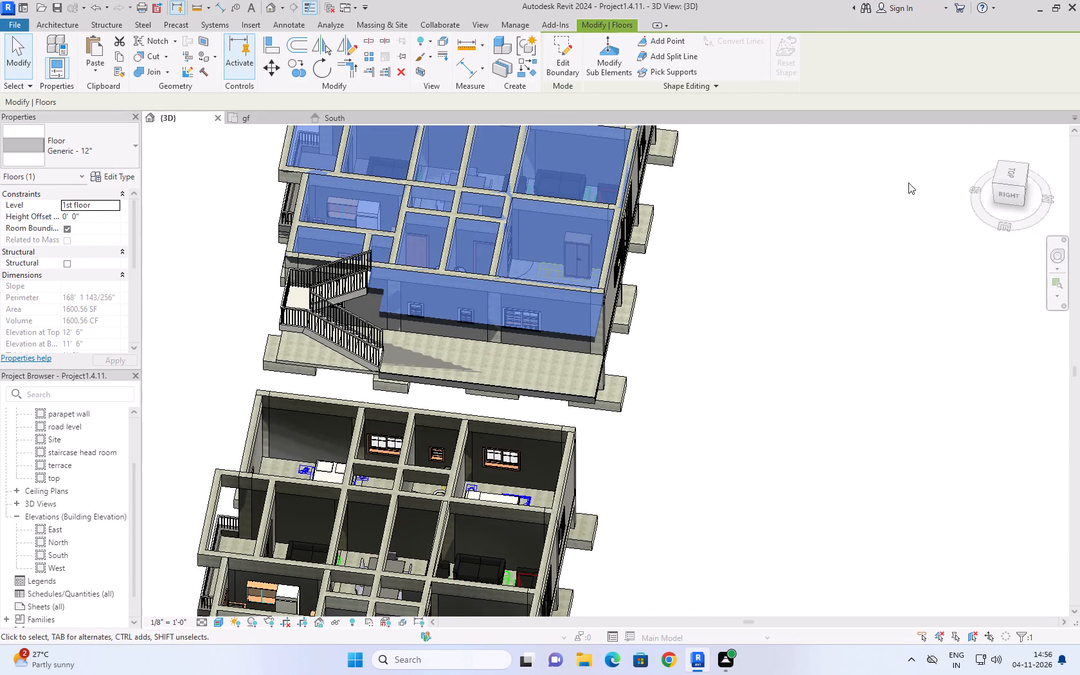
click(986, 136)
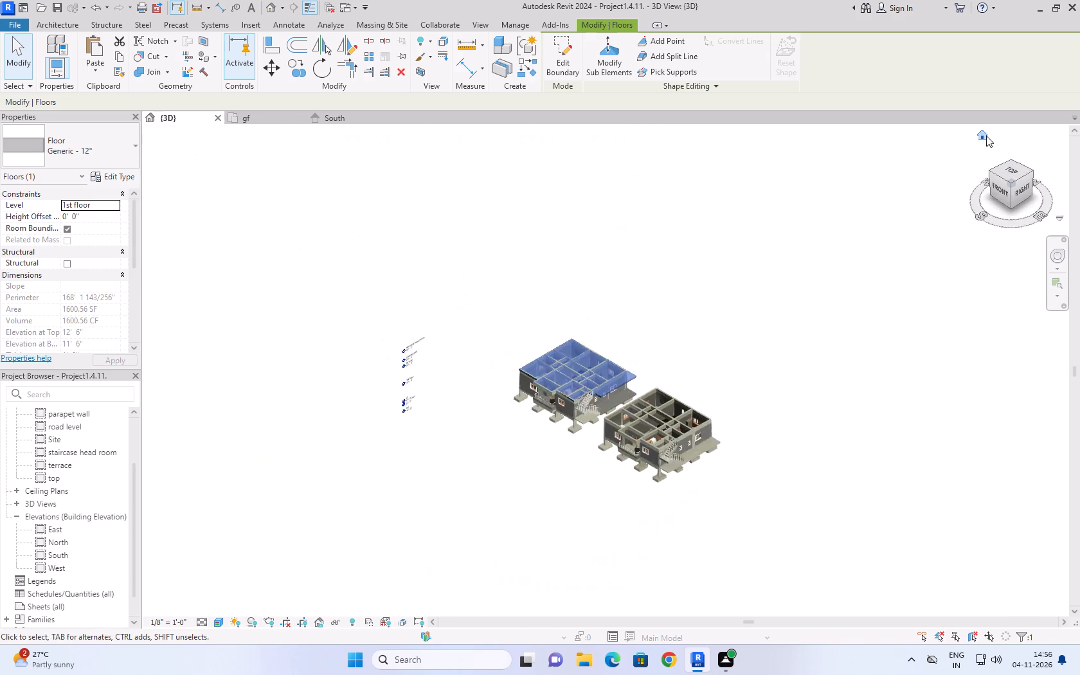
scroll(535, 451, up, 10)
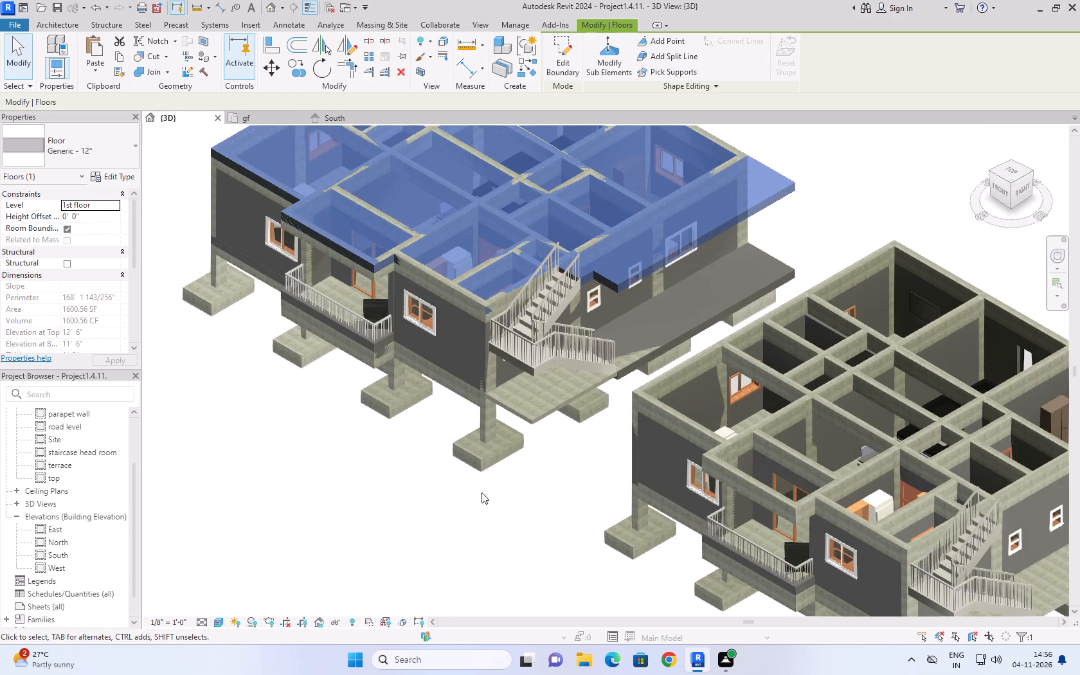
click(491, 526)
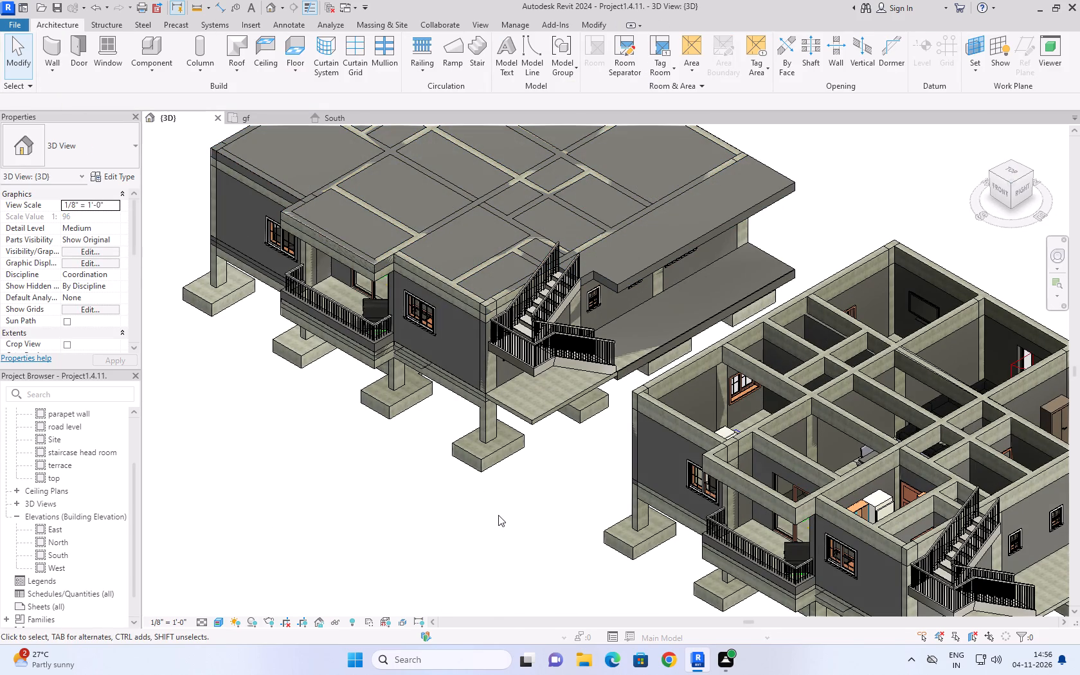
shift+middle_drag(501, 515, 633, 561)
shift+scroll(633, 561, up, 1)
scroll(902, 417, up, 7)
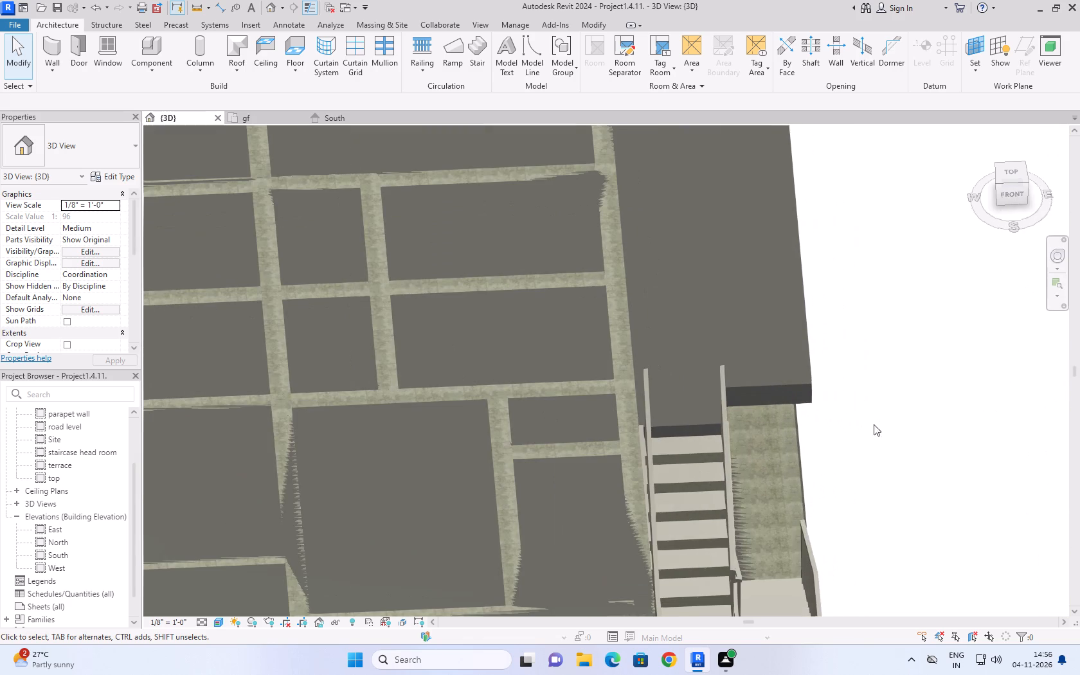
scroll(703, 442, up, 5)
scroll(703, 442, down, 5)
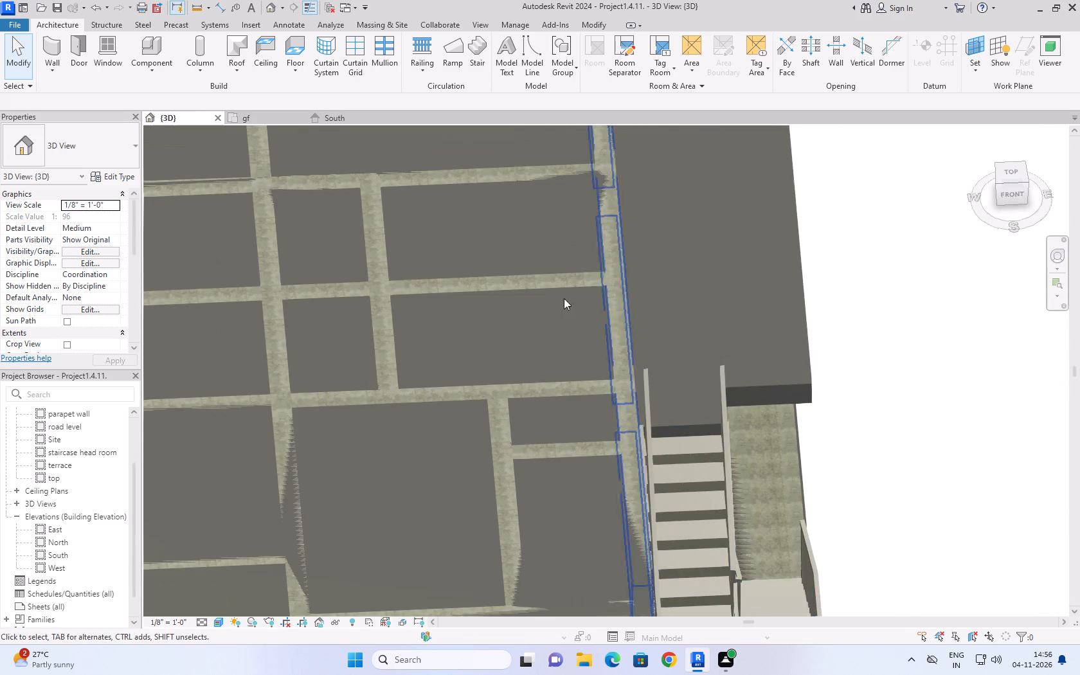
click(336, 122)
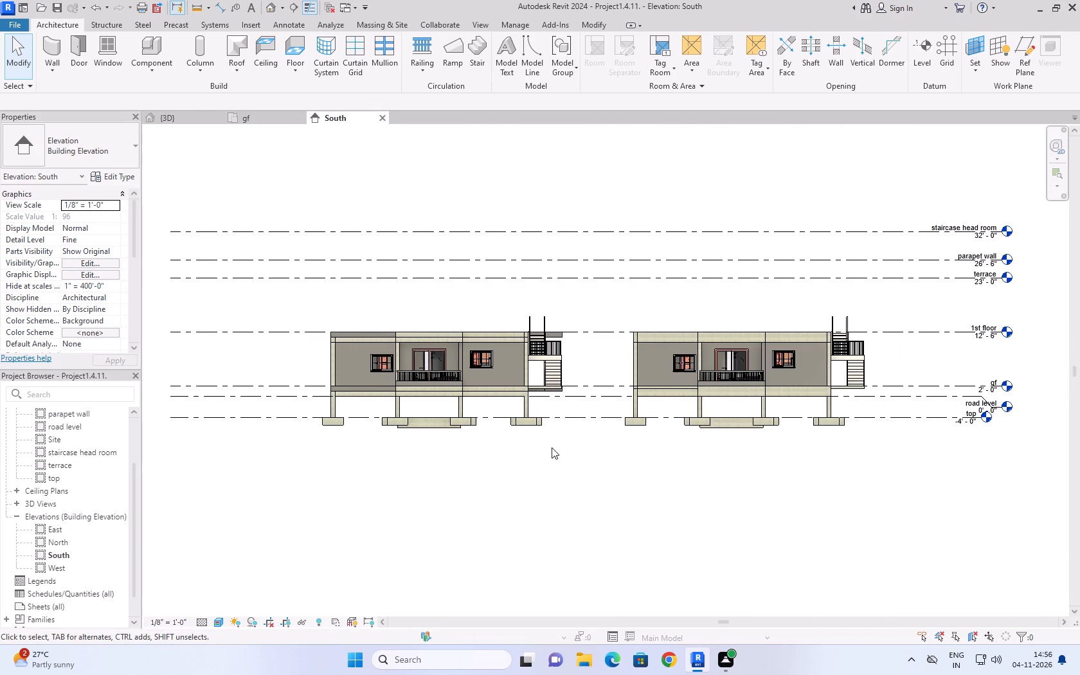
scroll(523, 454, up, 4)
click(523, 454)
scroll(569, 215, up, 6)
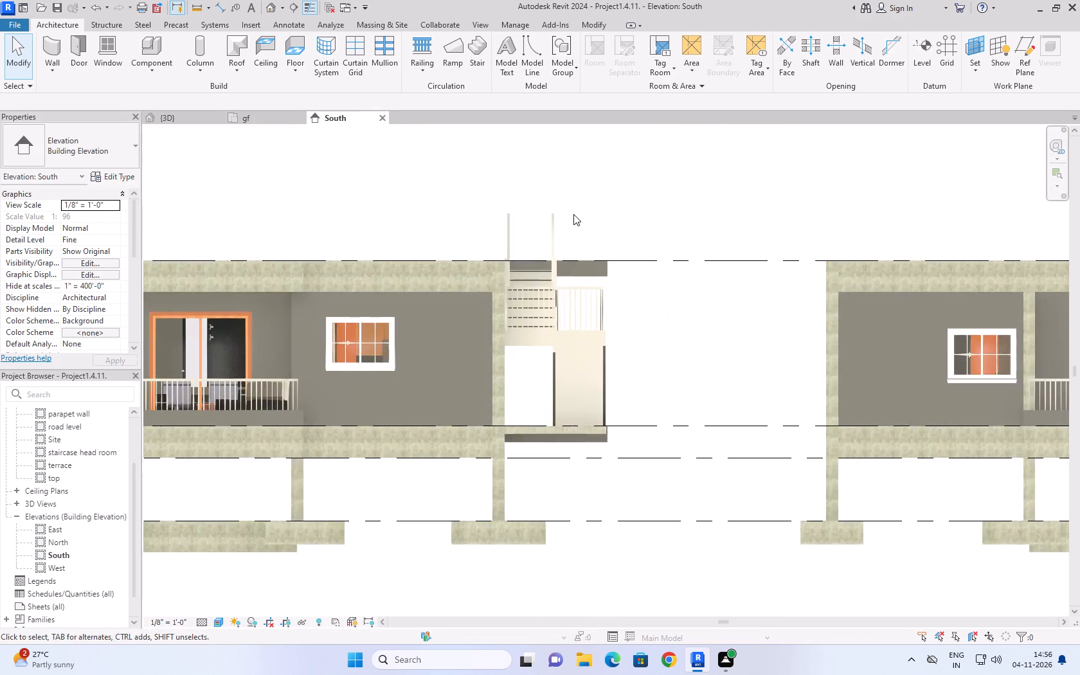
scroll(573, 214, up, 2)
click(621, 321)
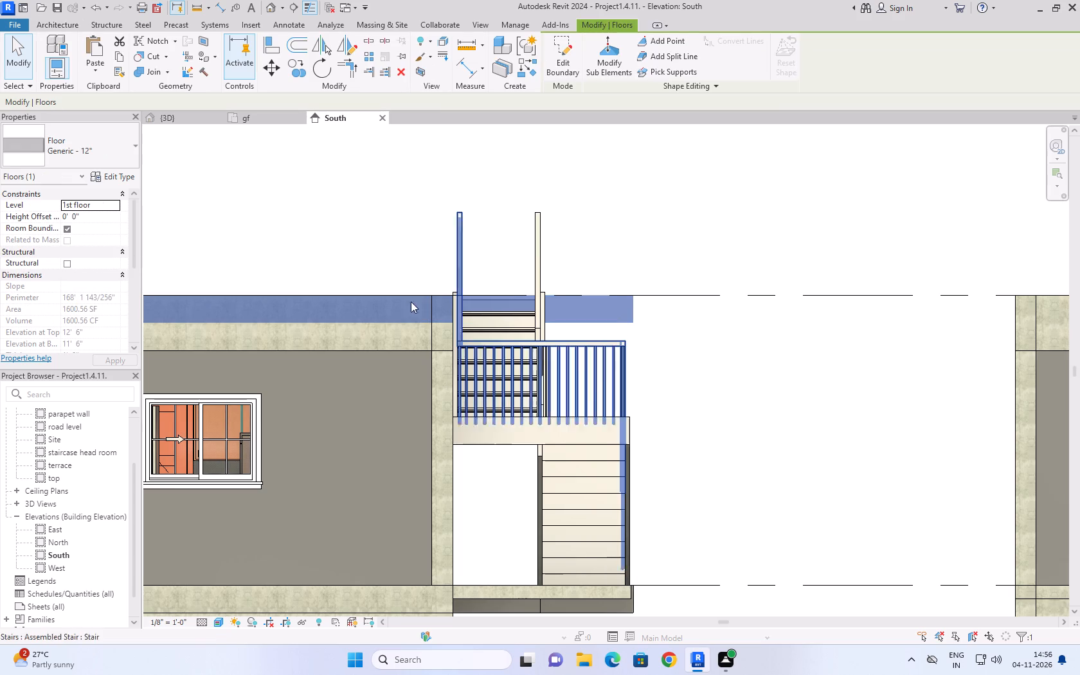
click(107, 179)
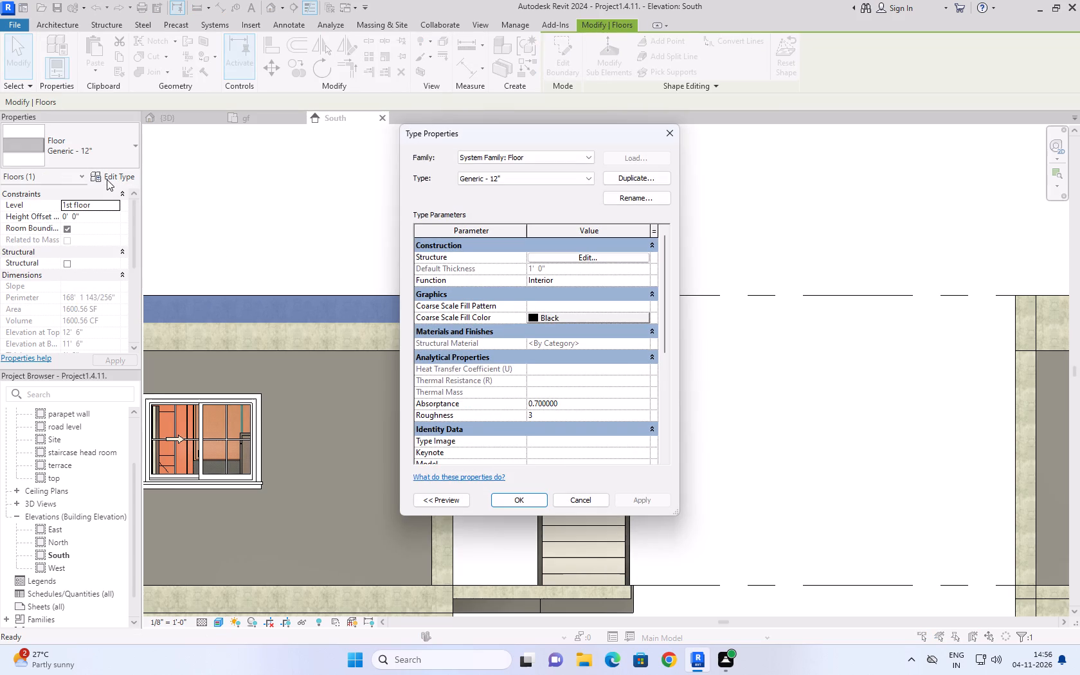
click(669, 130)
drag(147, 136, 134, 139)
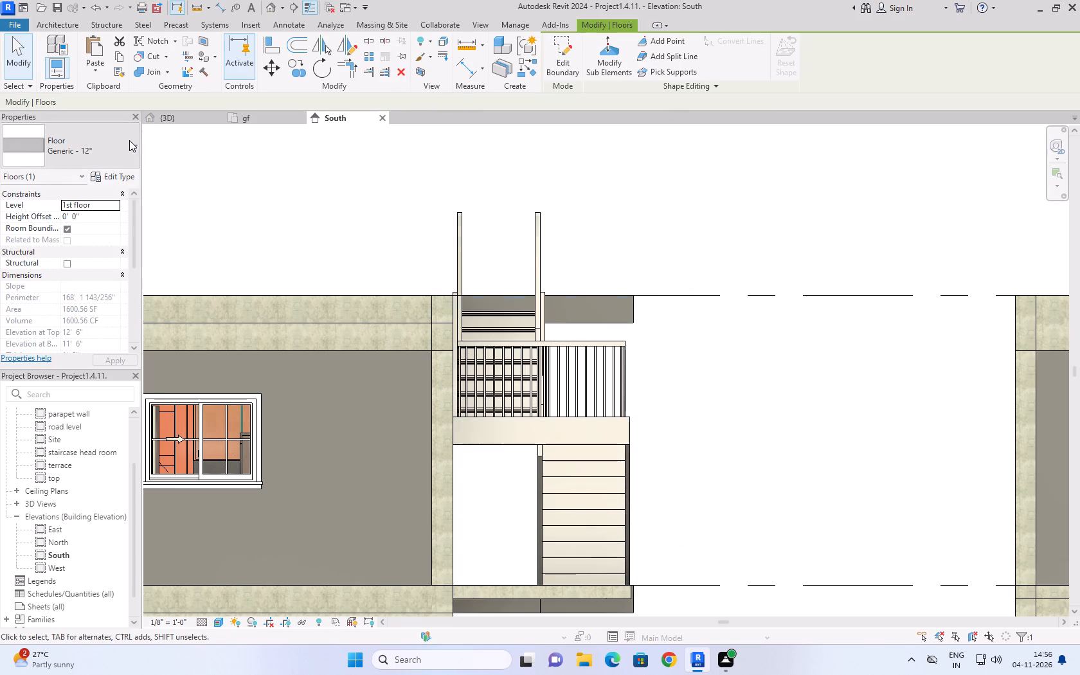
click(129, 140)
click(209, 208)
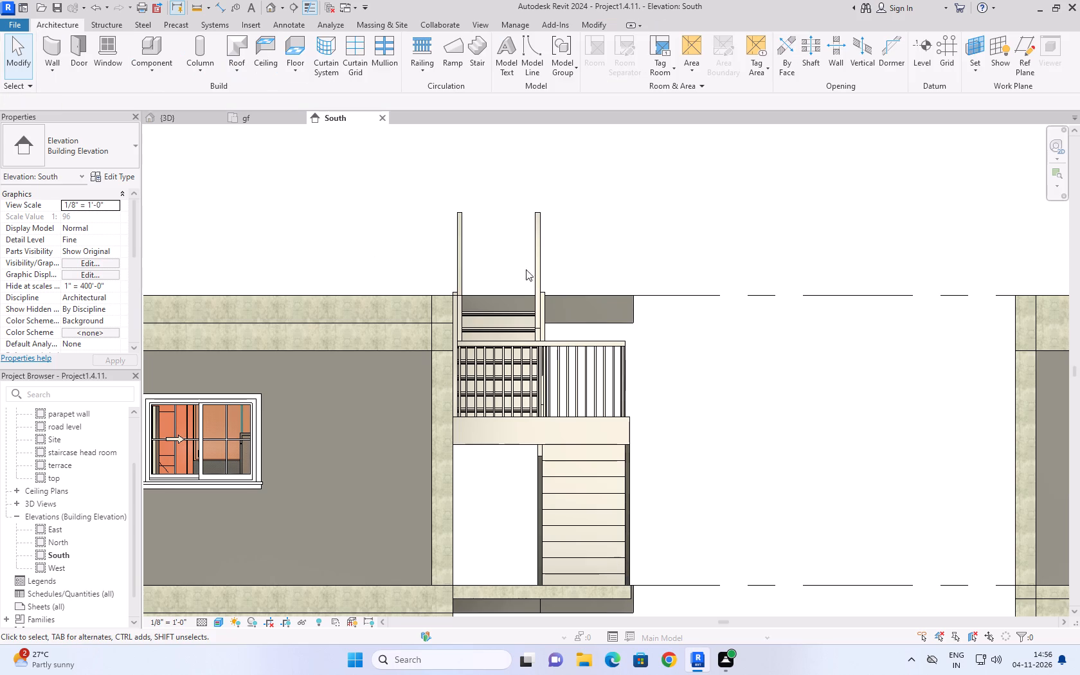
Change the western block's 1st floor slab to the floor type slab 6".
click(626, 296)
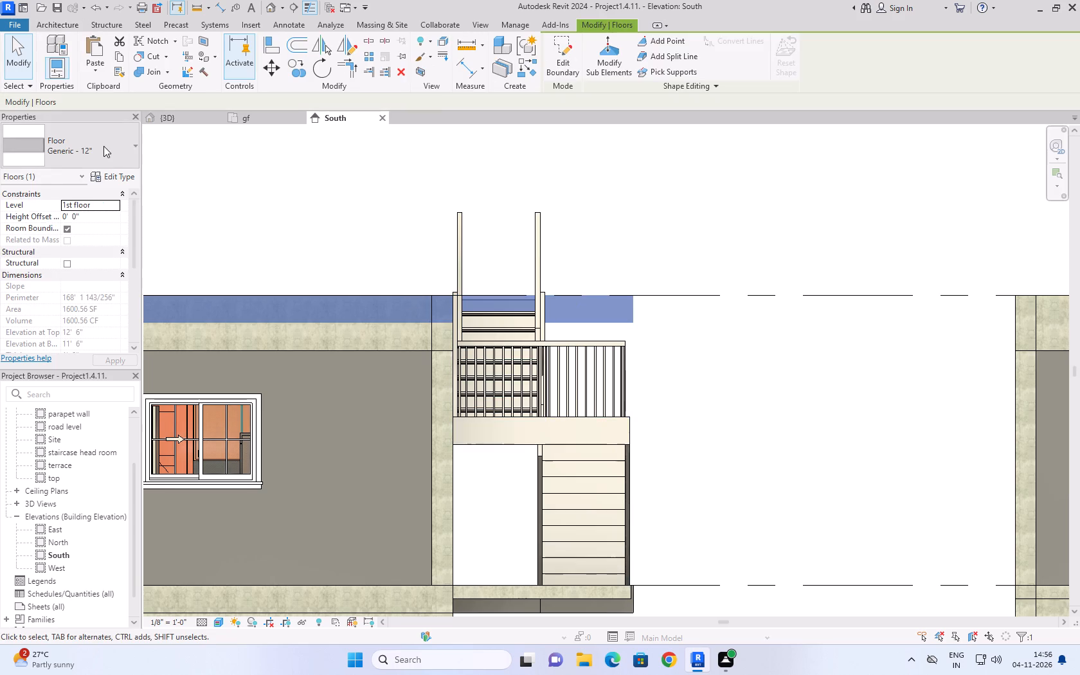
click(104, 142)
scroll(84, 282, up, 1)
scroll(84, 282, down, 3)
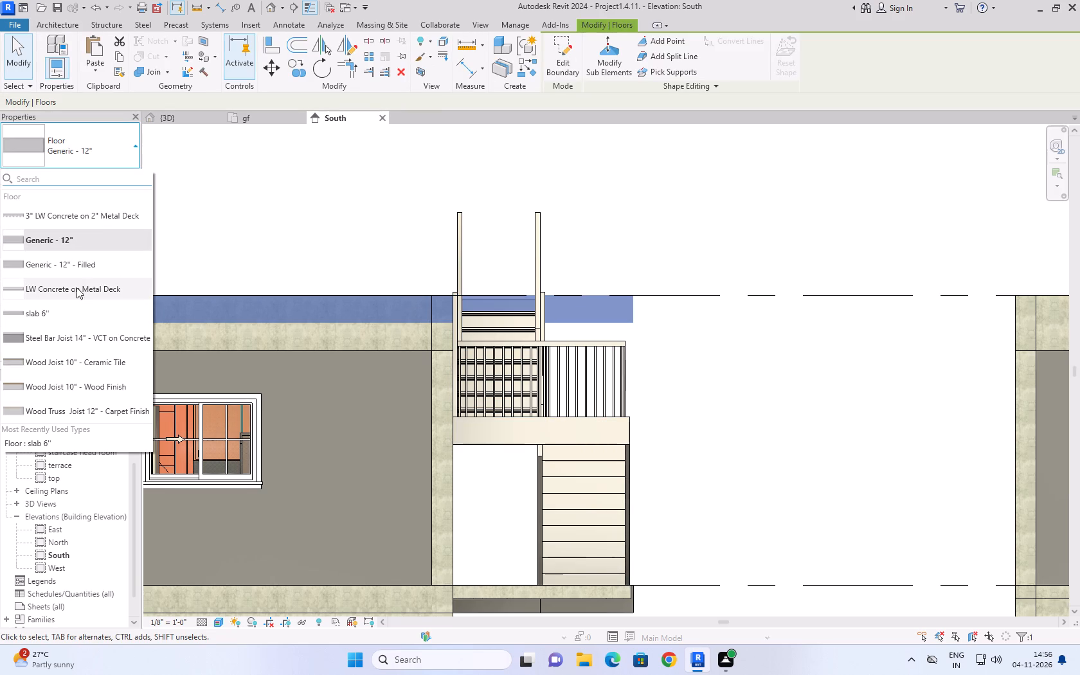
click(61, 312)
click(743, 216)
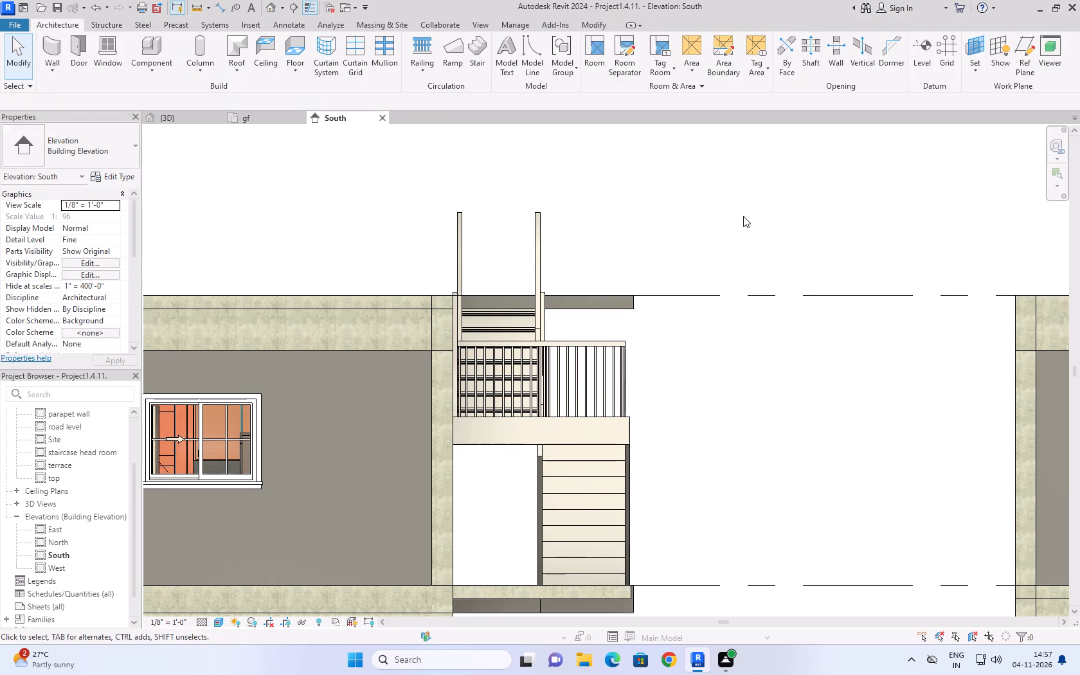
Open the western block's 1st floor slab boundary for editing in the 1st floor plan.
click(608, 305)
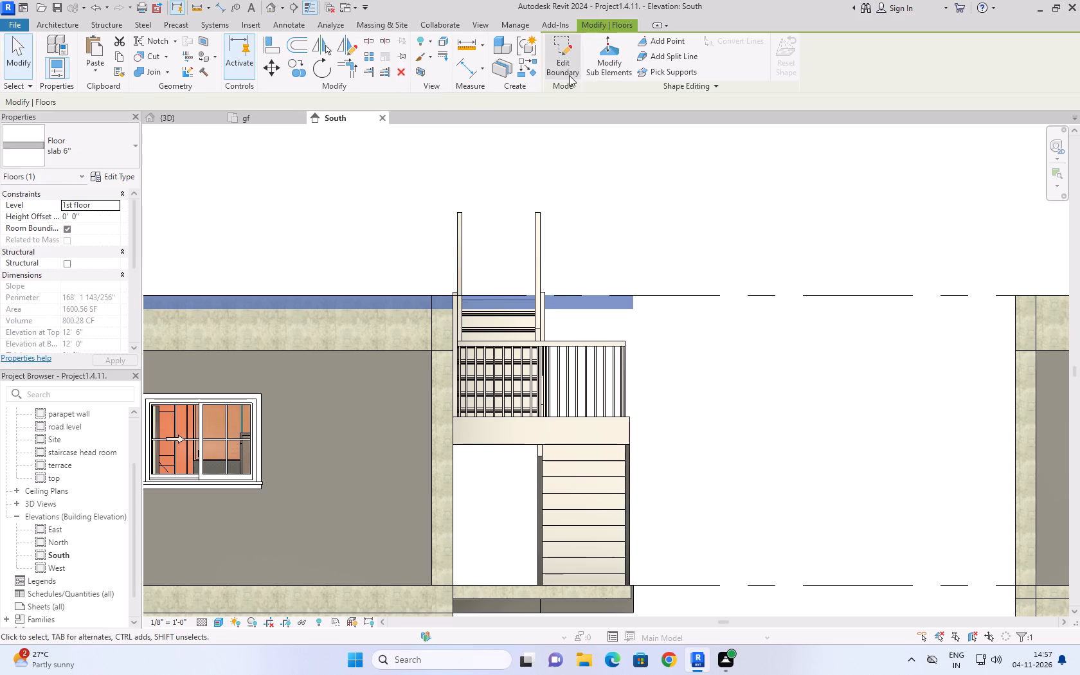
click(569, 75)
click(630, 172)
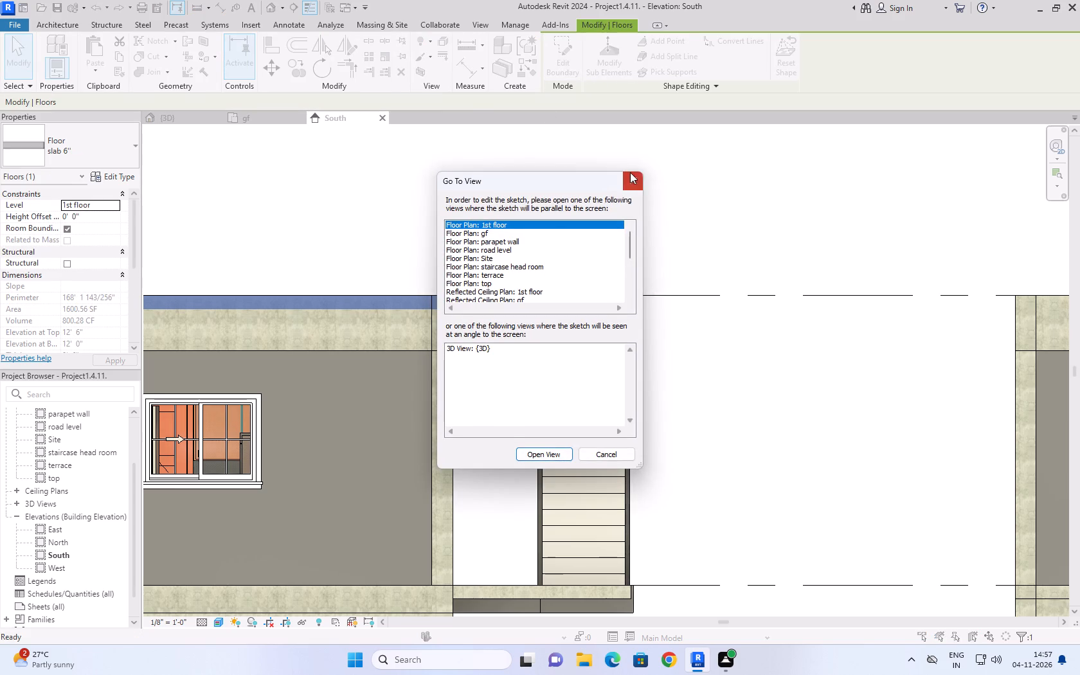
click(557, 53)
click(535, 453)
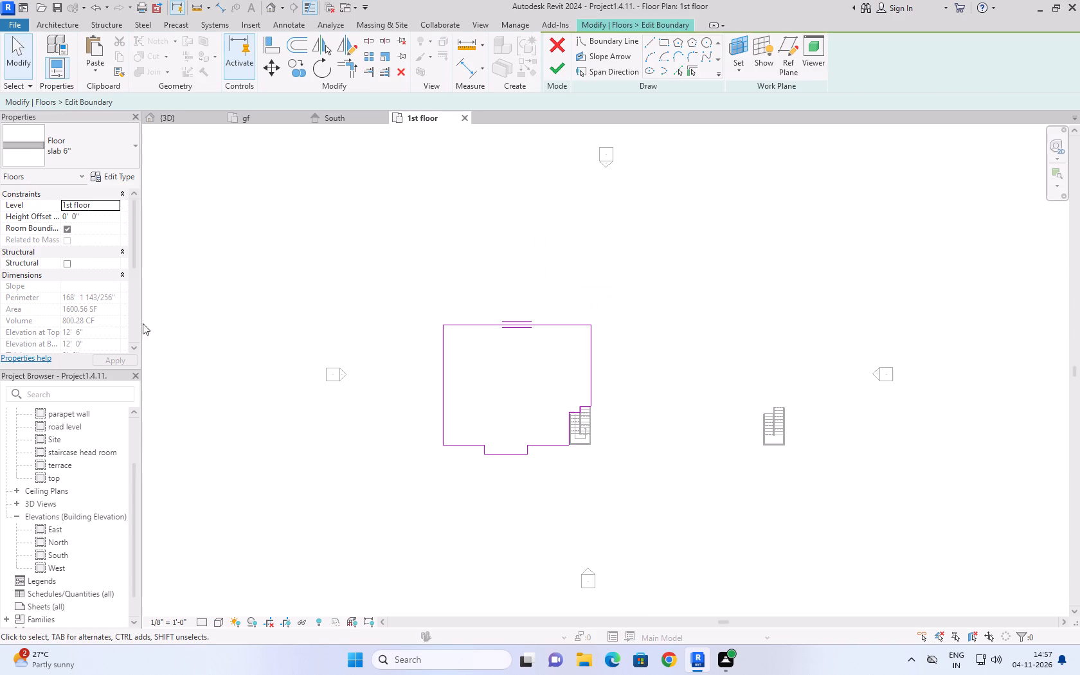
click(467, 324)
click(526, 231)
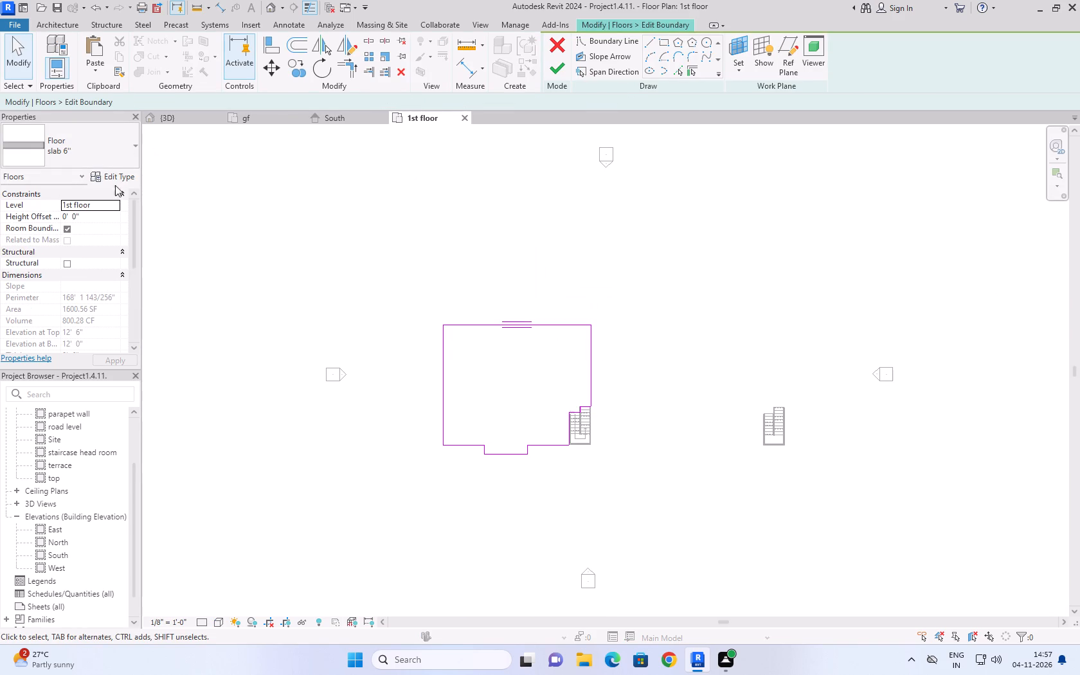
Assign Concrete, Cast-in-Place gray to the structure layer of floor type slab 6" and finish the 1st floor slab's boundary edit.
click(107, 181)
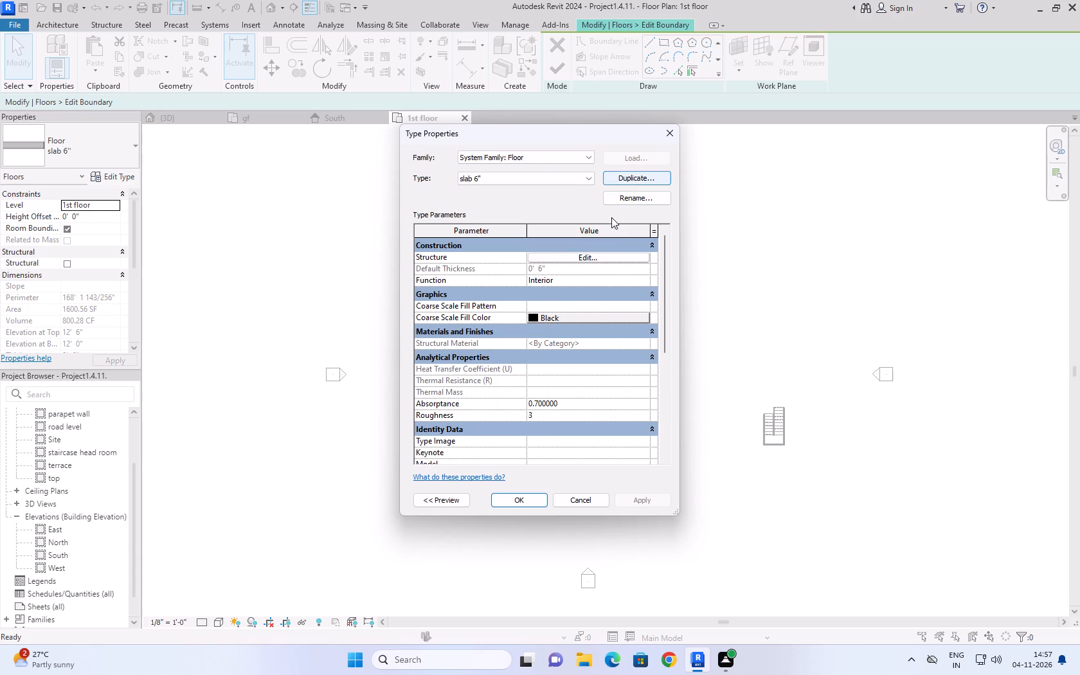
click(597, 258)
click(517, 284)
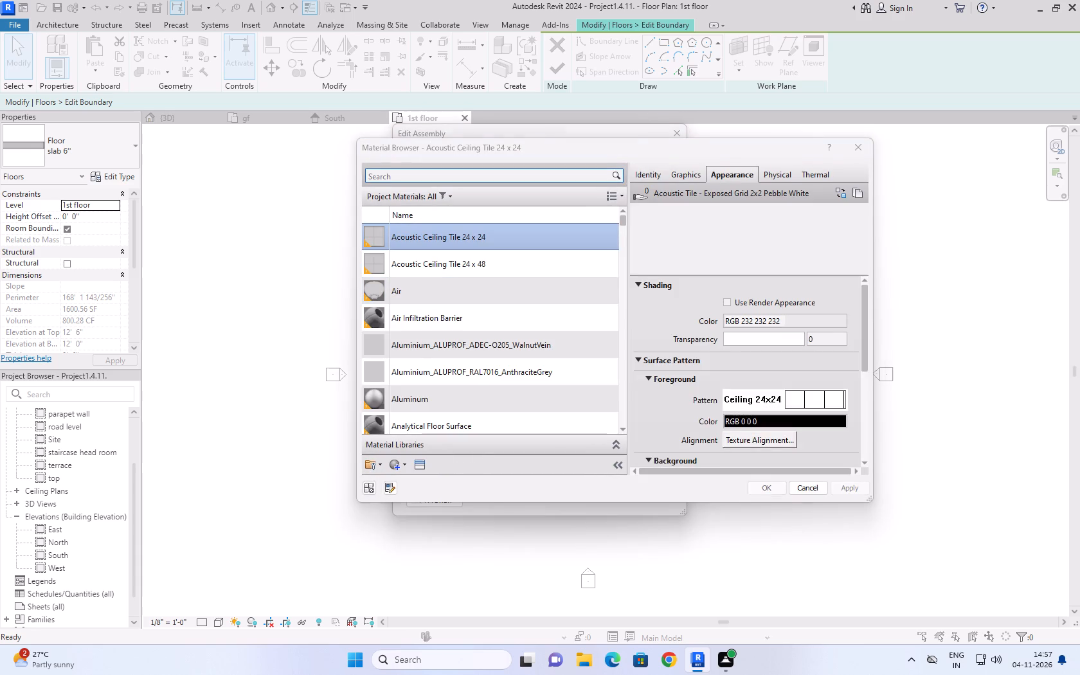
click(455, 175)
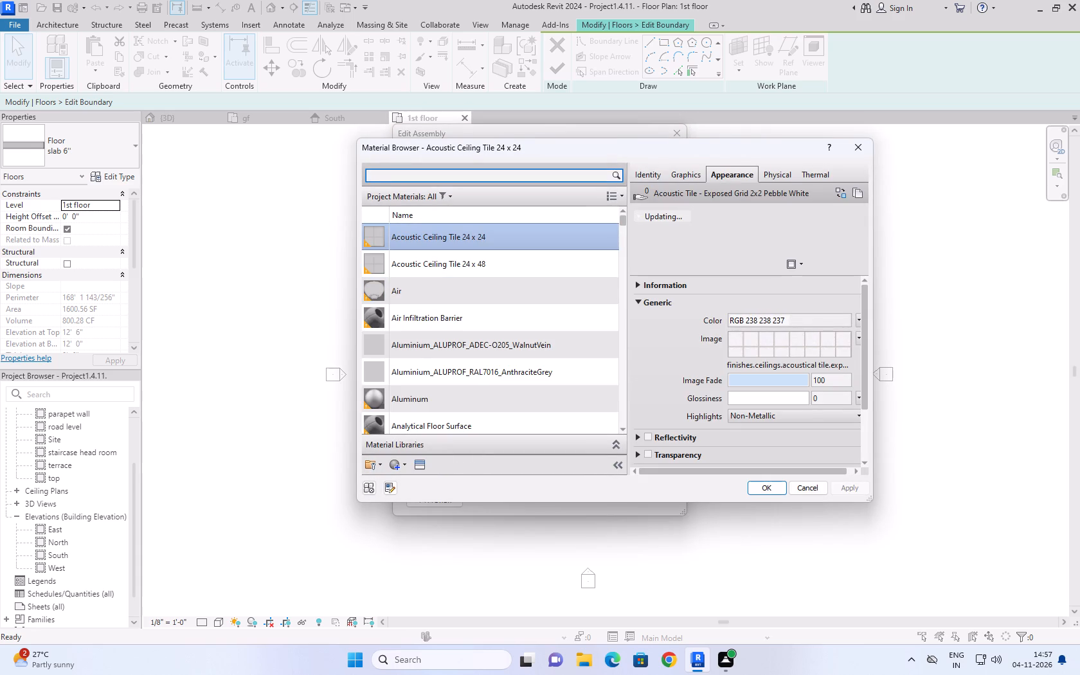
text(CAST)
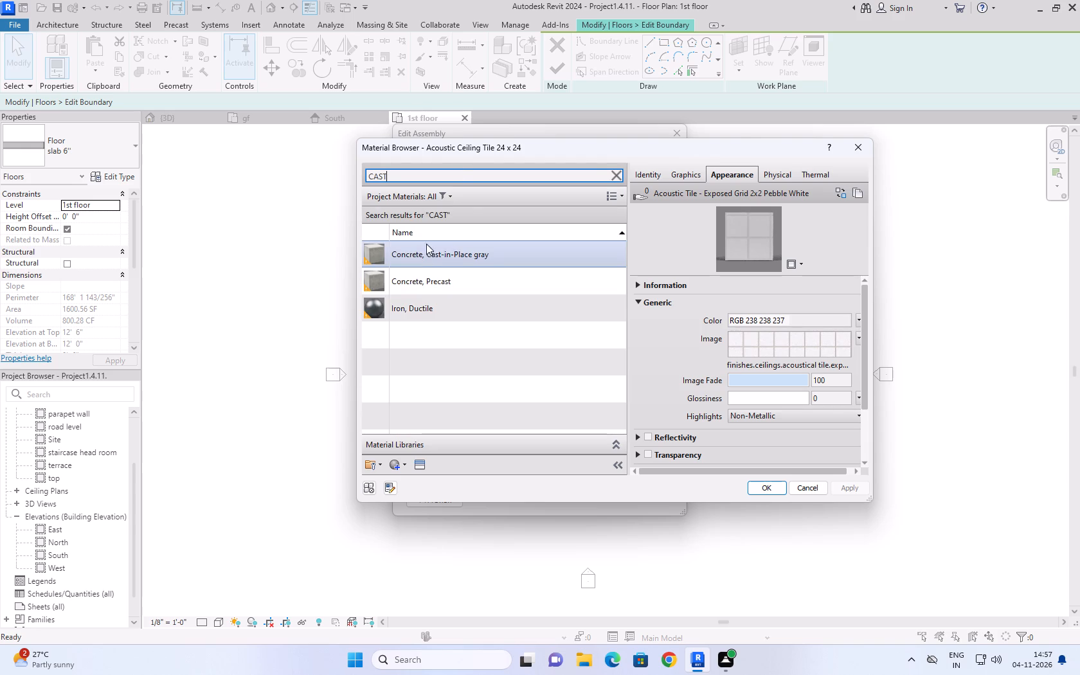
click(438, 258)
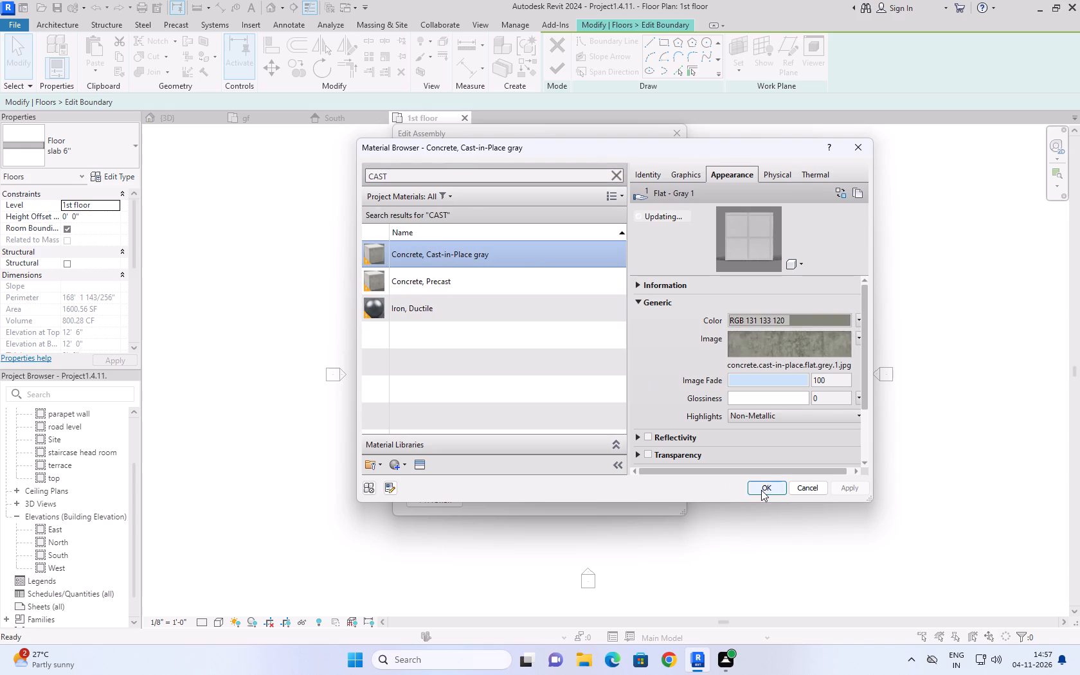
click(761, 490)
double_click(497, 479)
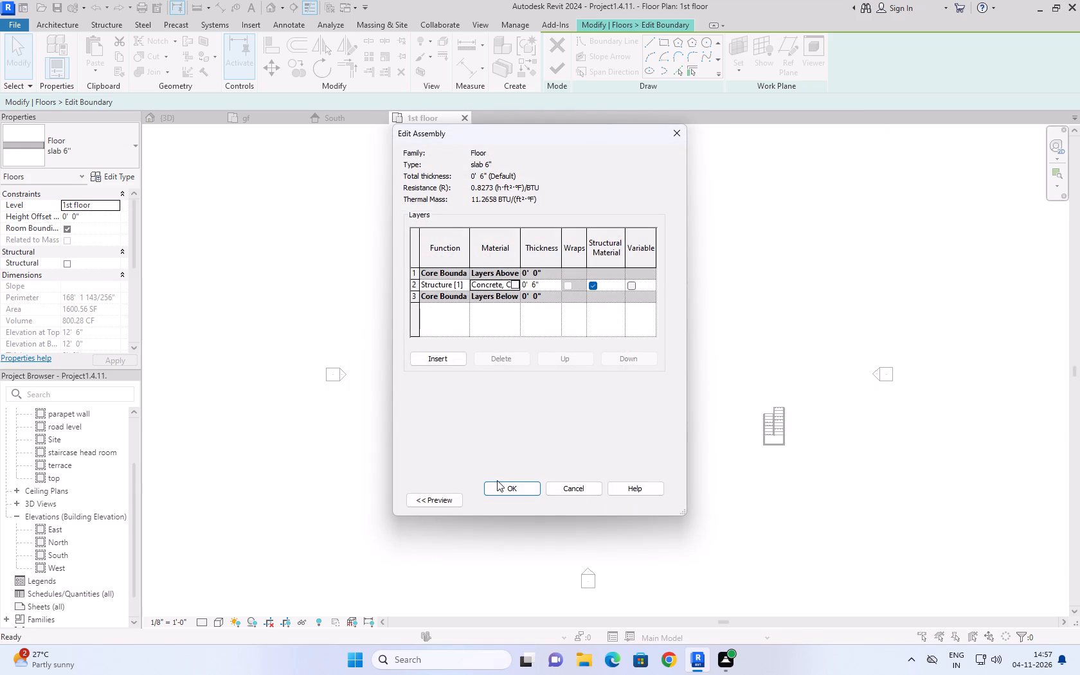
click(654, 498)
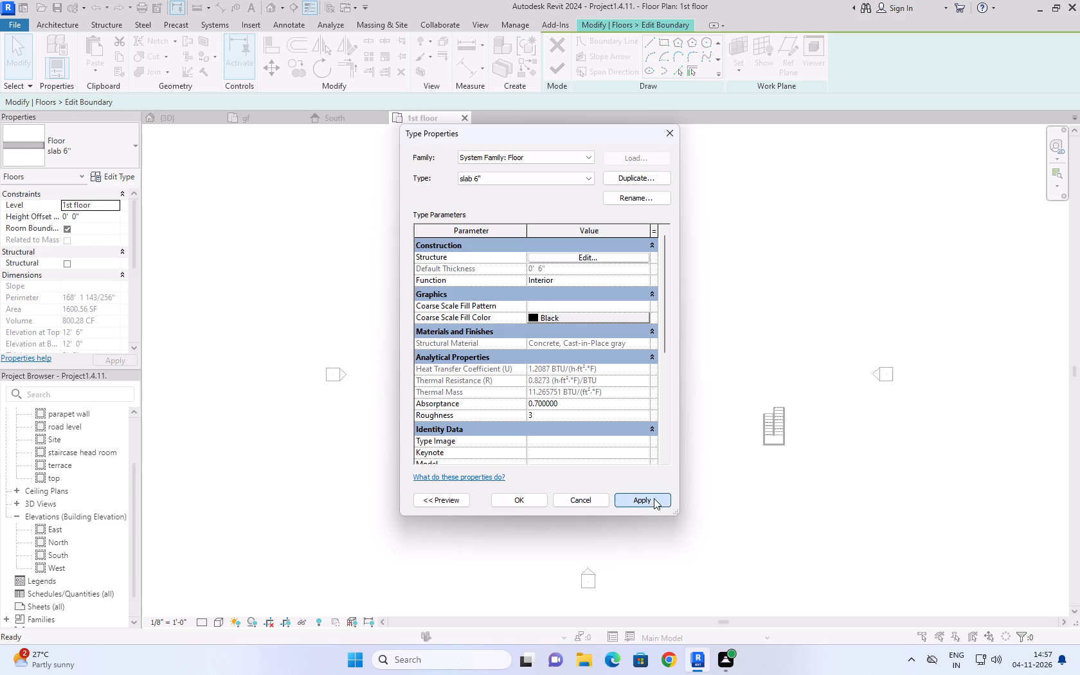
click(540, 501)
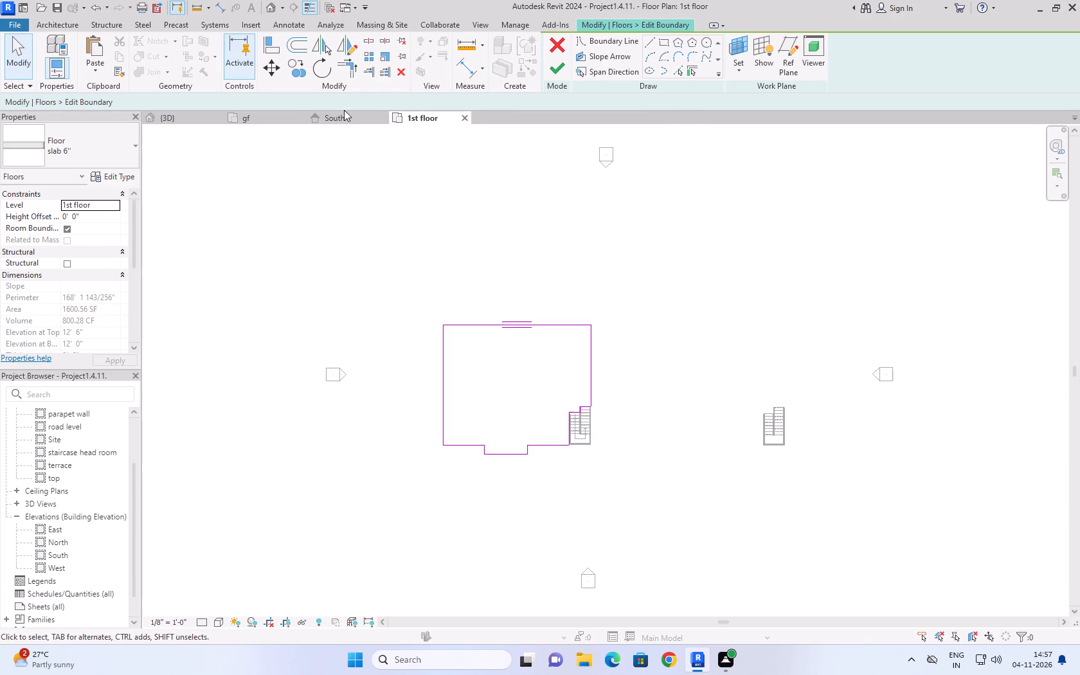
drag(559, 54, 572, 131)
click(564, 74)
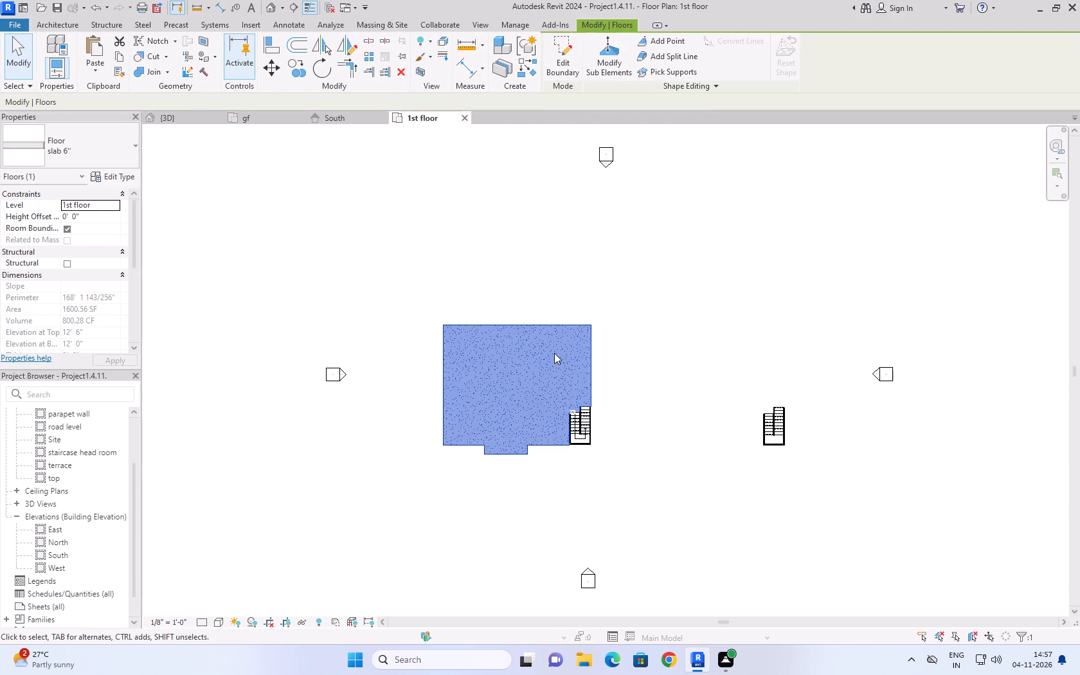
Examine the western block's 1st floor slab in 3D, especially its edge around the staircase opening.
click(197, 118)
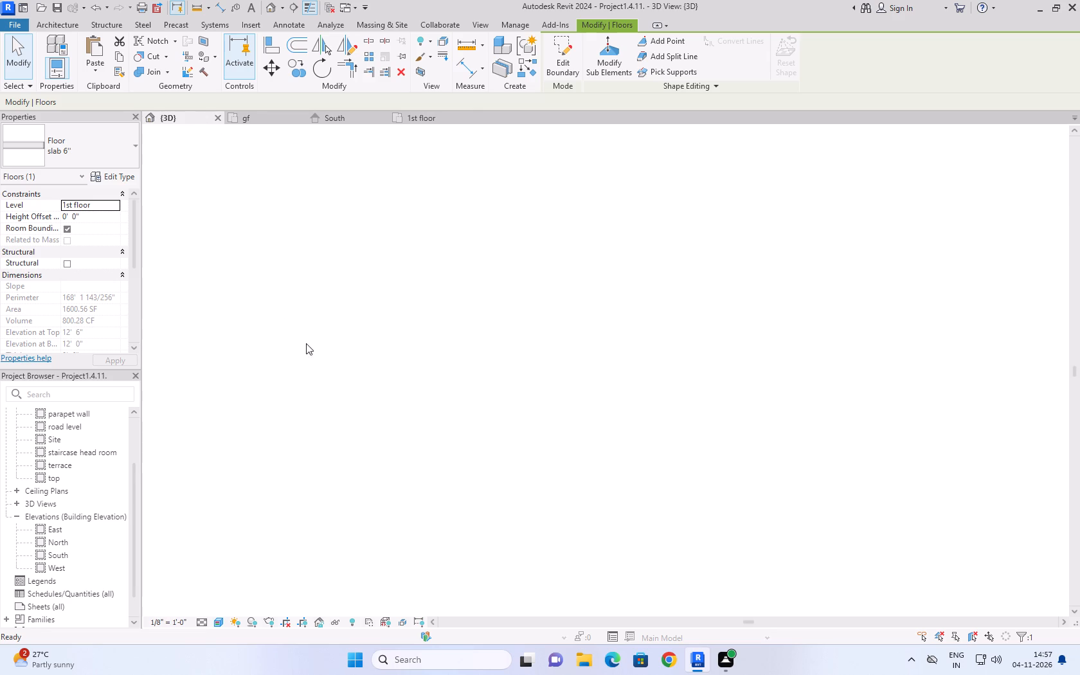
click(882, 297)
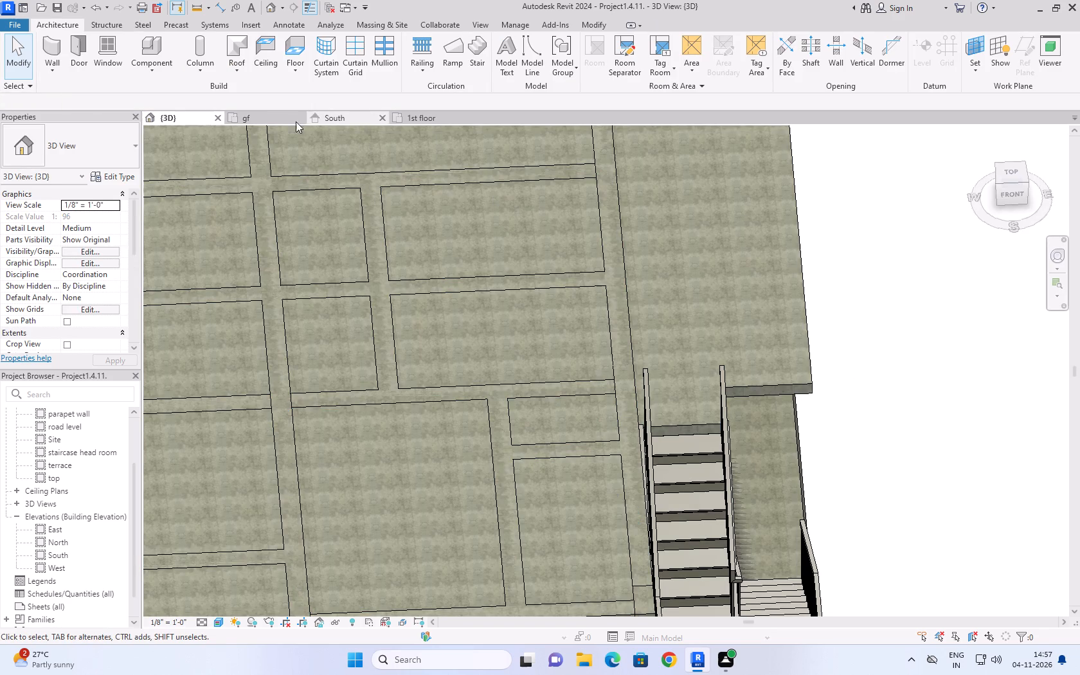
click(272, 122)
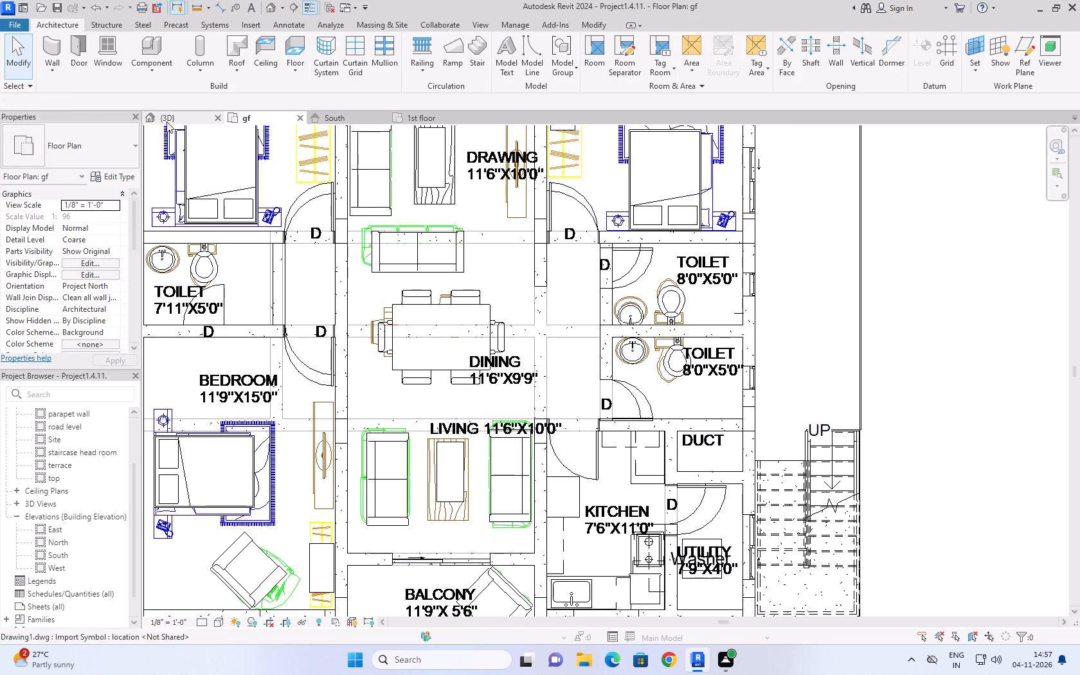
click(166, 122)
scroll(849, 276, down, 2)
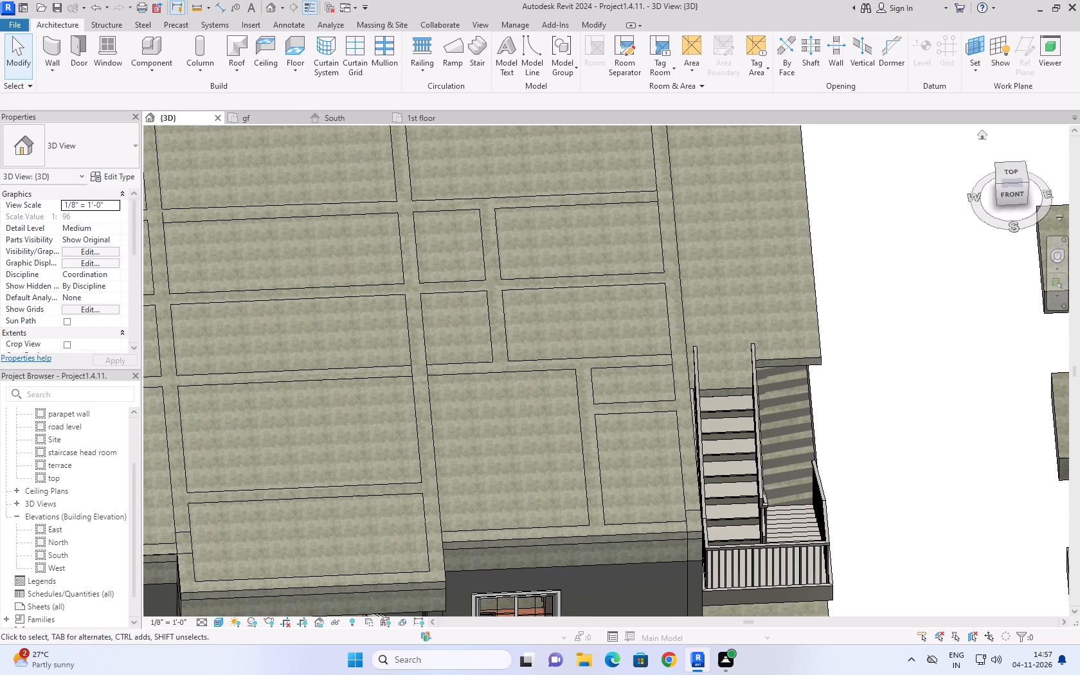
click(989, 137)
click(984, 135)
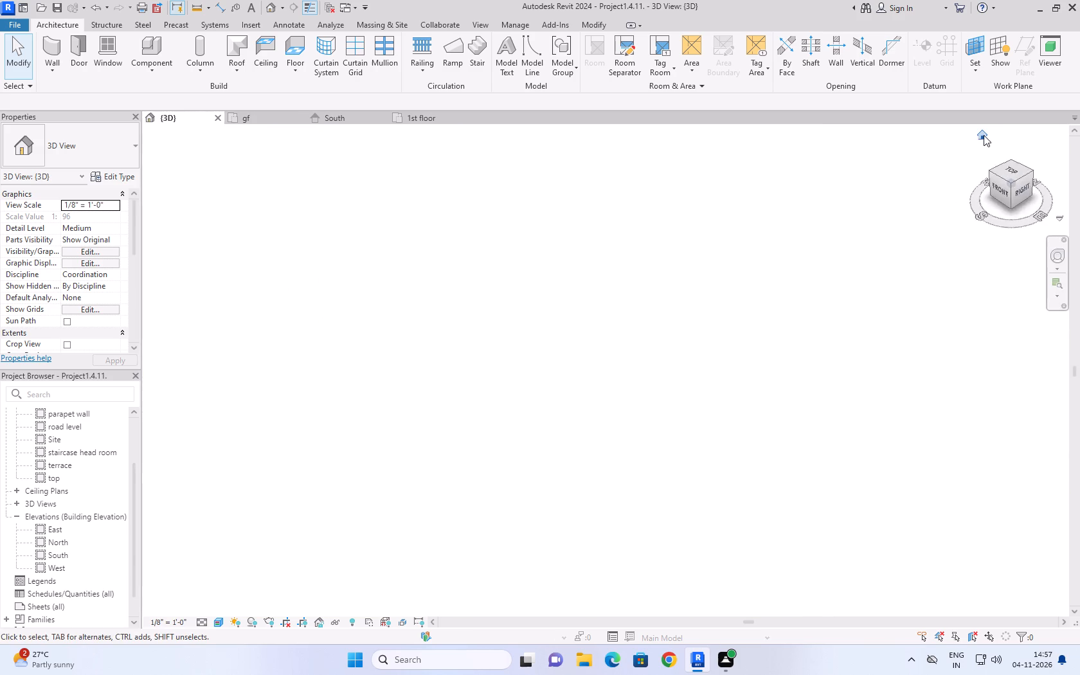
scroll(503, 417, up, 7)
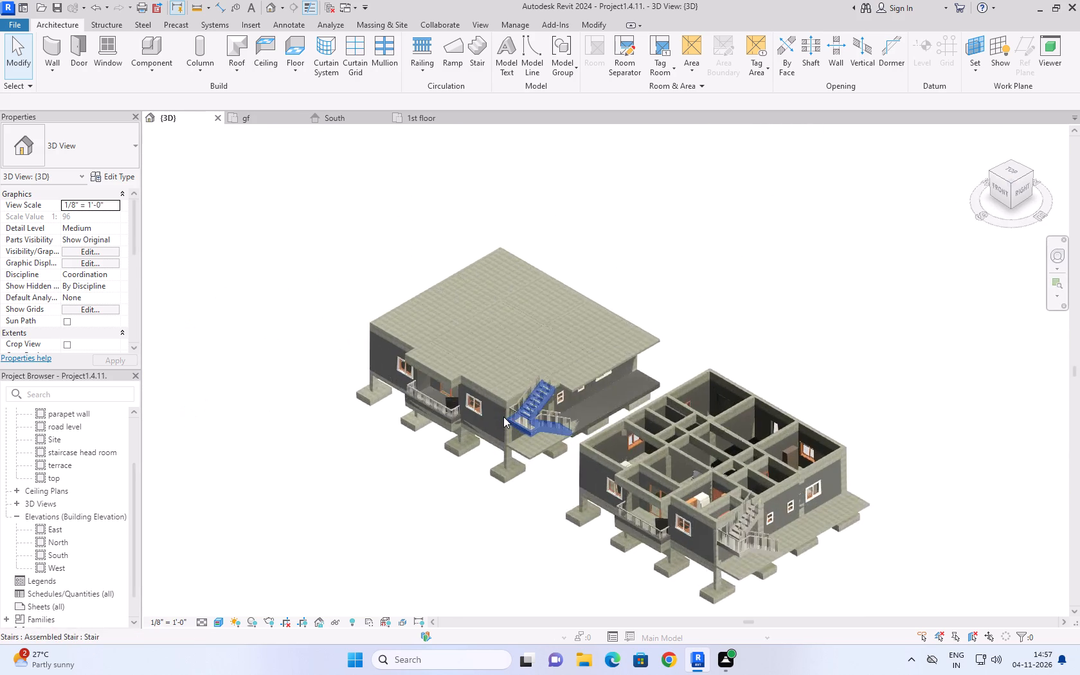
scroll(503, 417, up, 3)
click(267, 530)
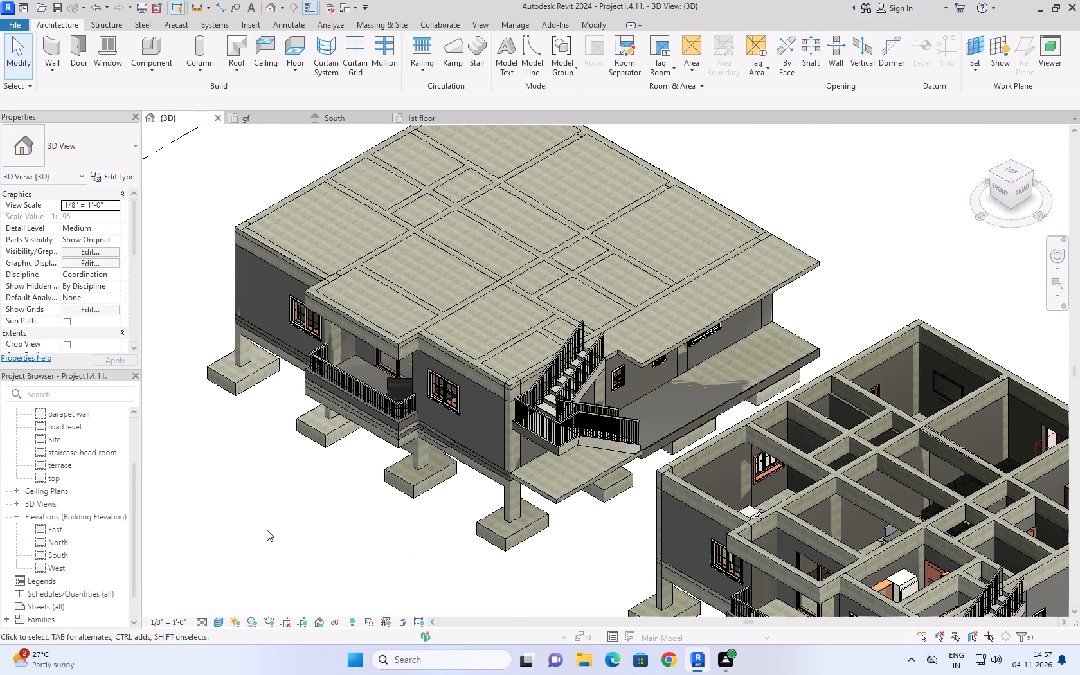
scroll(615, 354, up, 8)
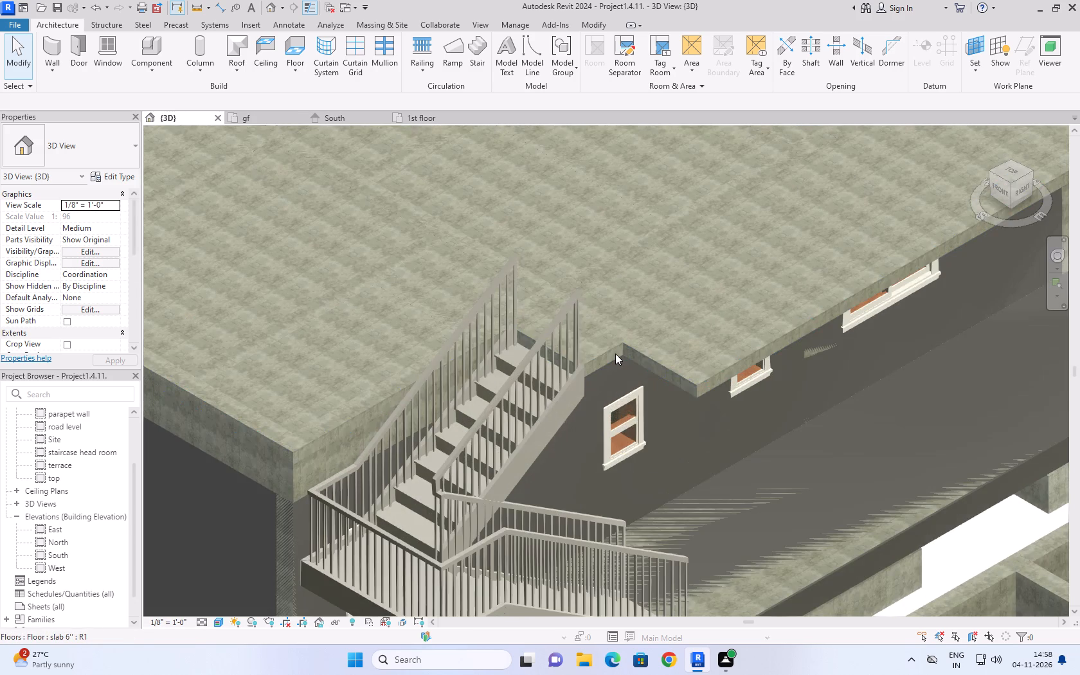
scroll(637, 324, down, 4)
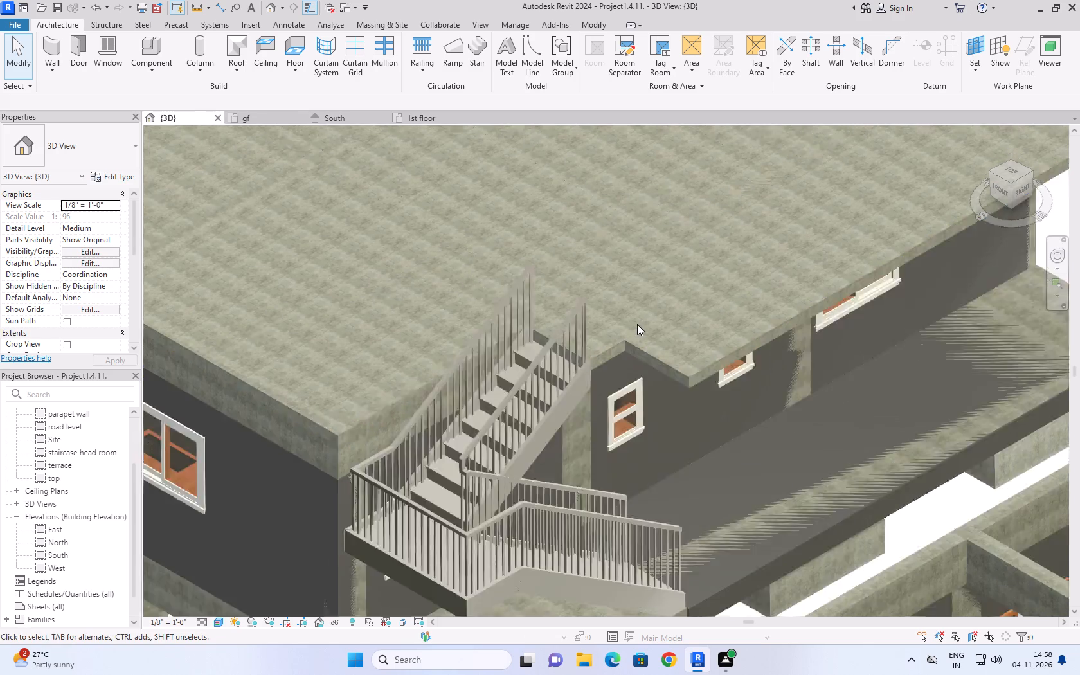
scroll(637, 324, down, 4)
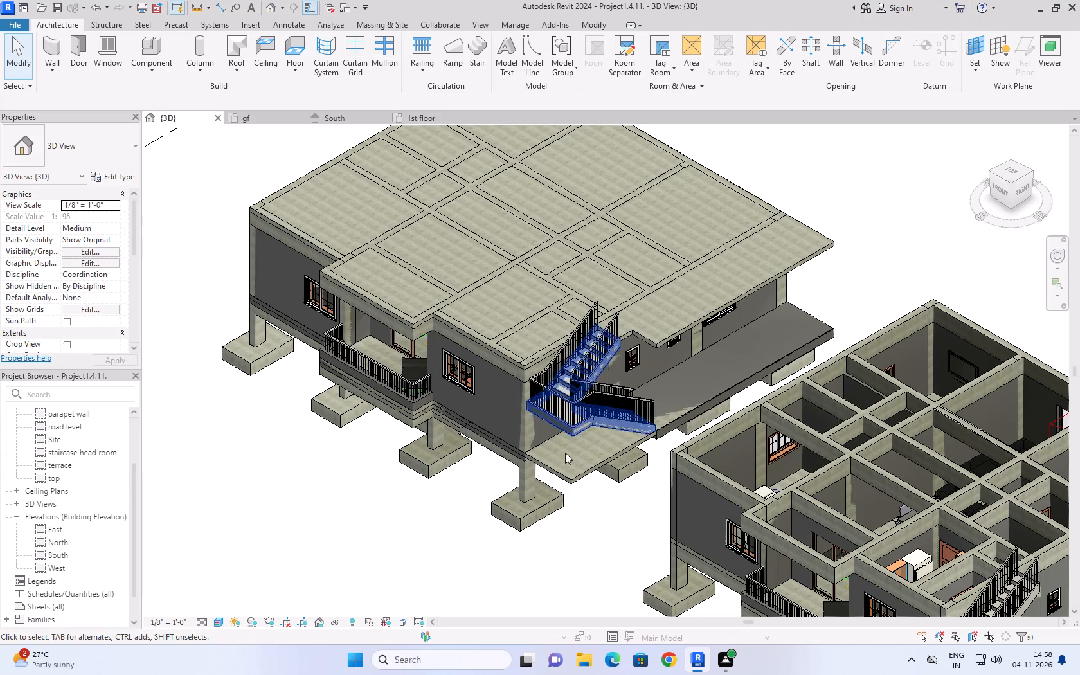
click(377, 482)
Compare the western block's 1st floor and gf slabs with the eastern block's in 3D, checking the side edges and staircases.
click(981, 133)
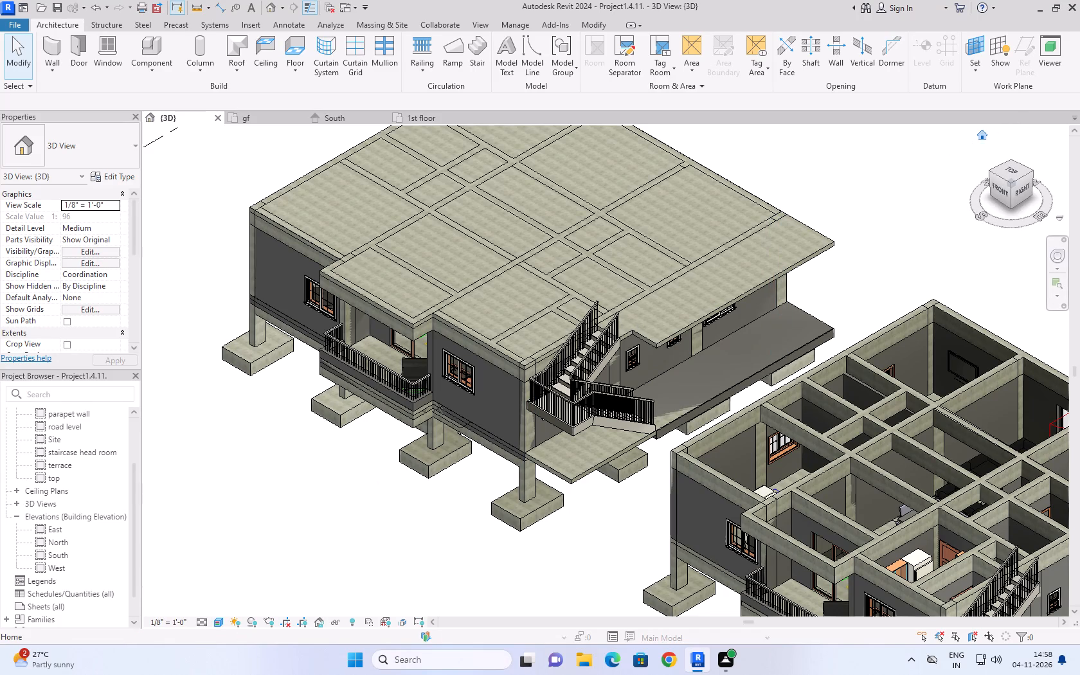
scroll(597, 370, up, 3)
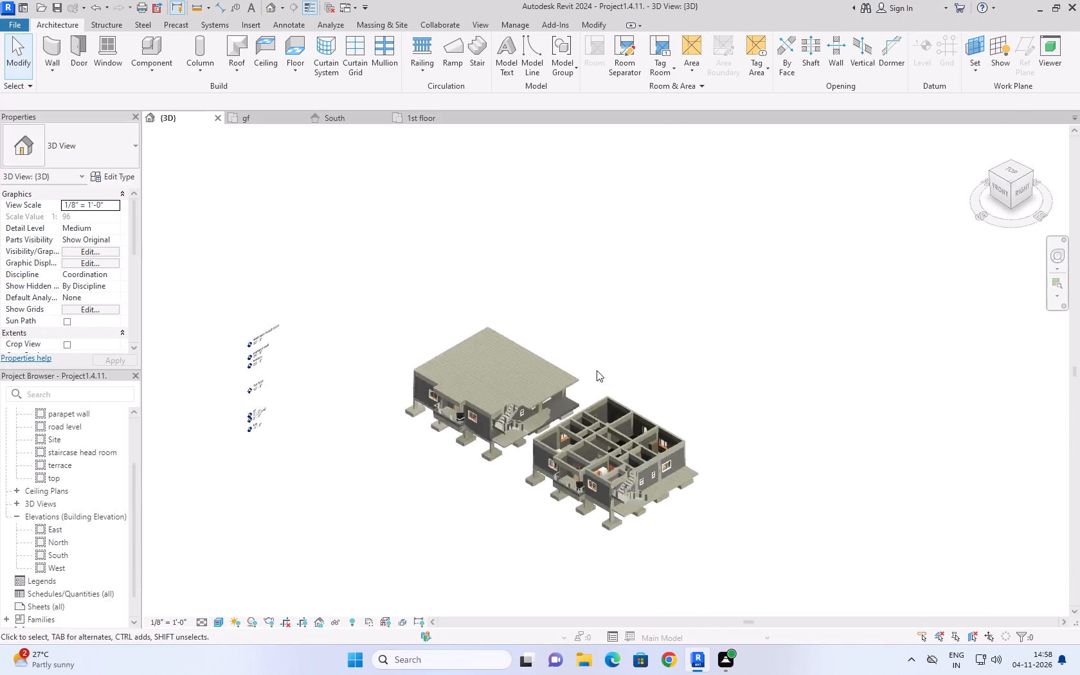
scroll(597, 370, up, 8)
scroll(434, 530, up, 4)
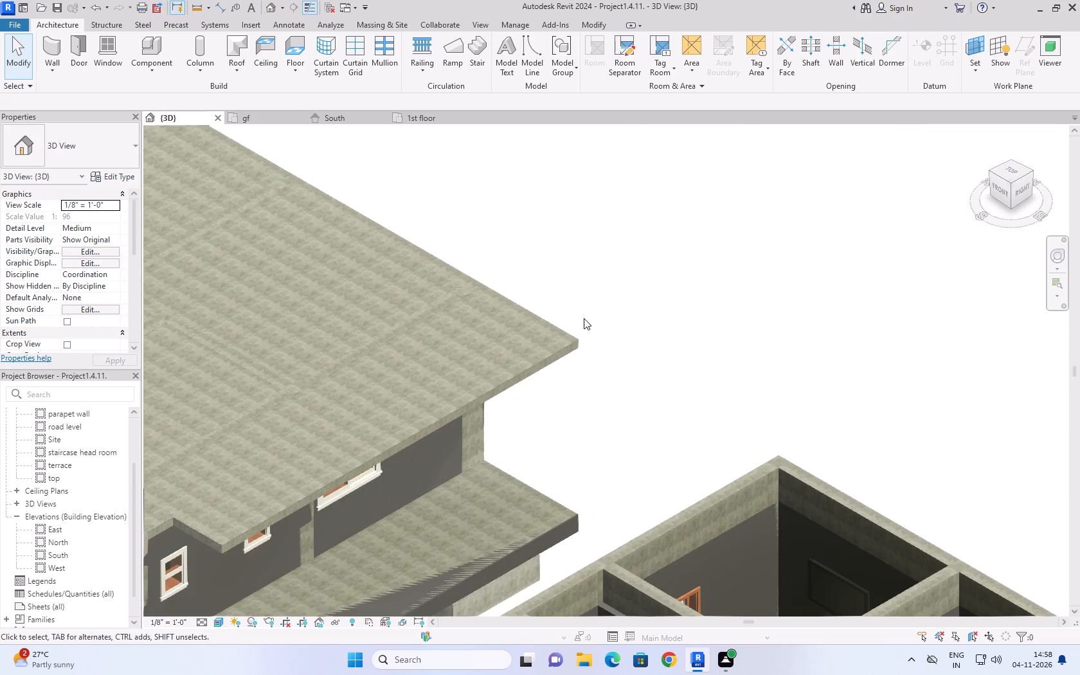
scroll(748, 167, down, 5)
scroll(497, 401, up, 6)
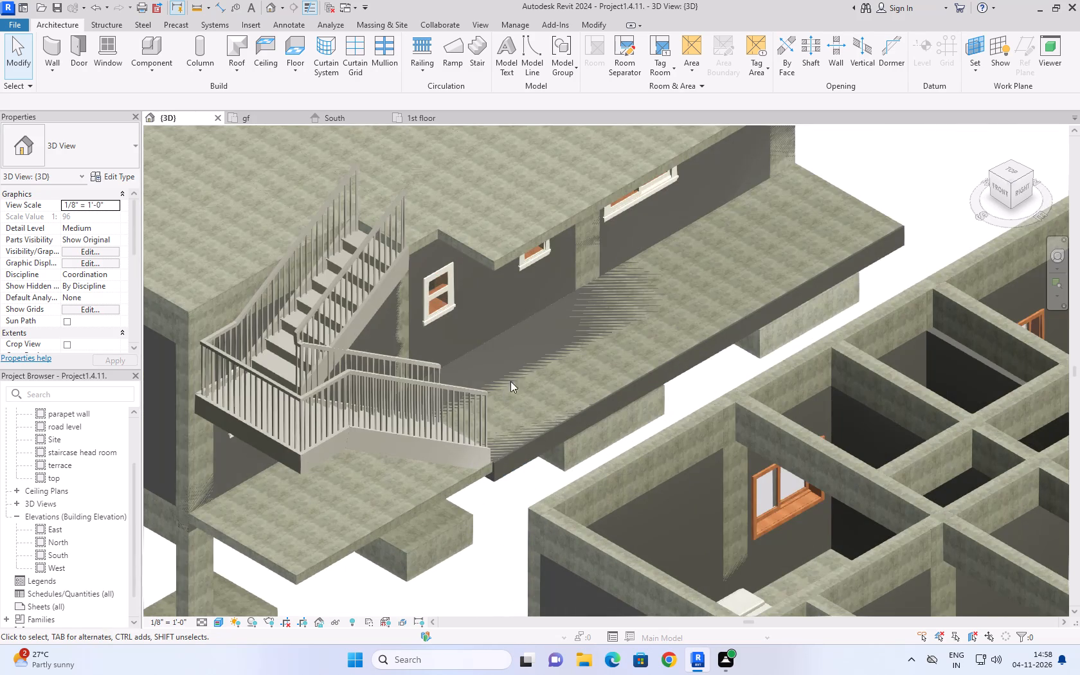
click(924, 147)
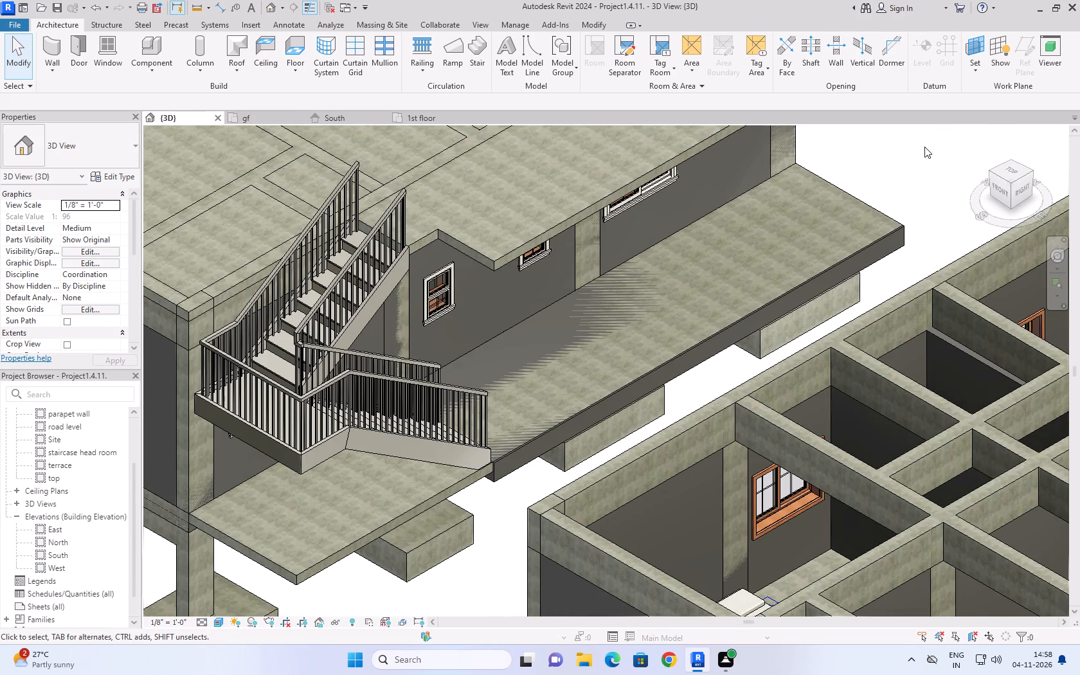
scroll(516, 345, down, 4)
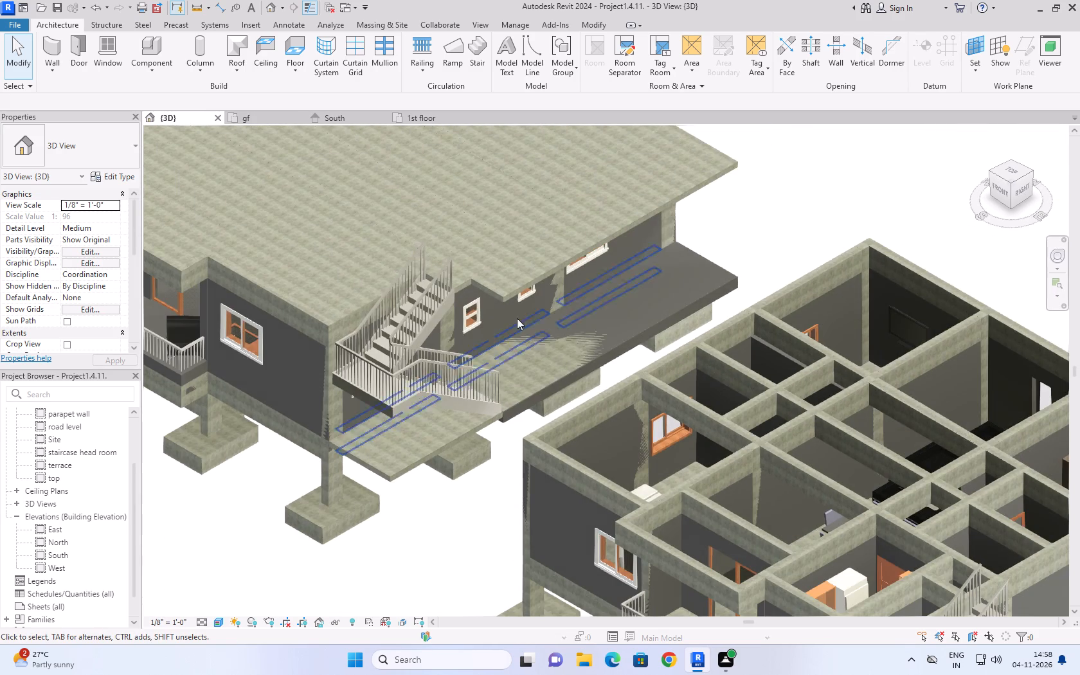
scroll(655, 260, down, 5)
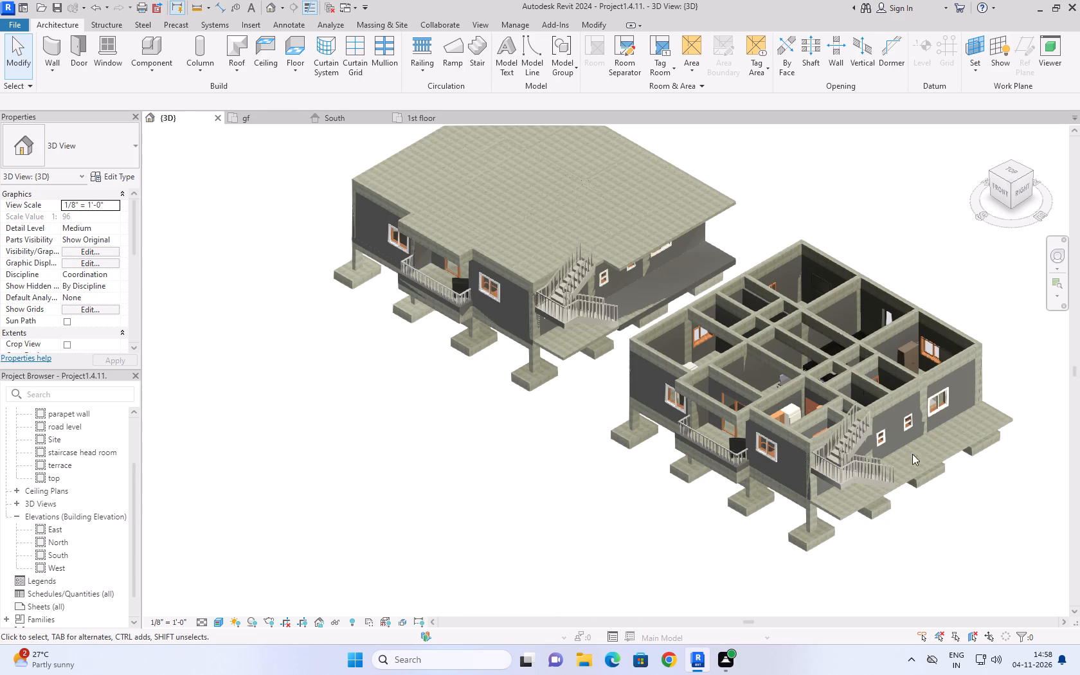
scroll(993, 487, up, 4)
scroll(831, 484, down, 5)
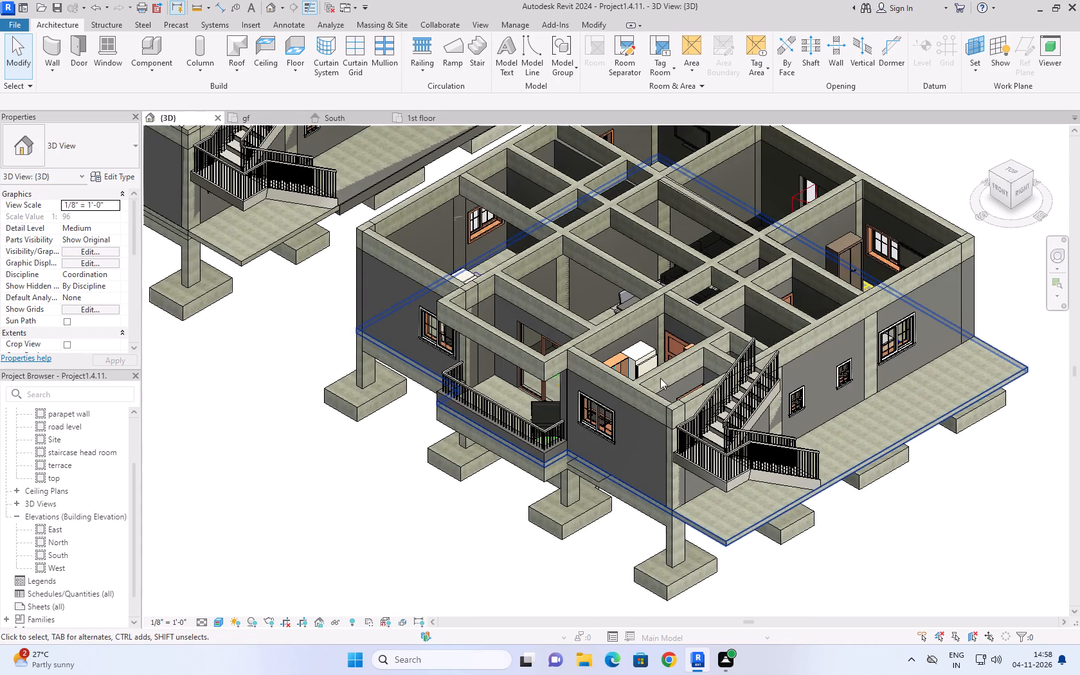
scroll(617, 284, up, 4)
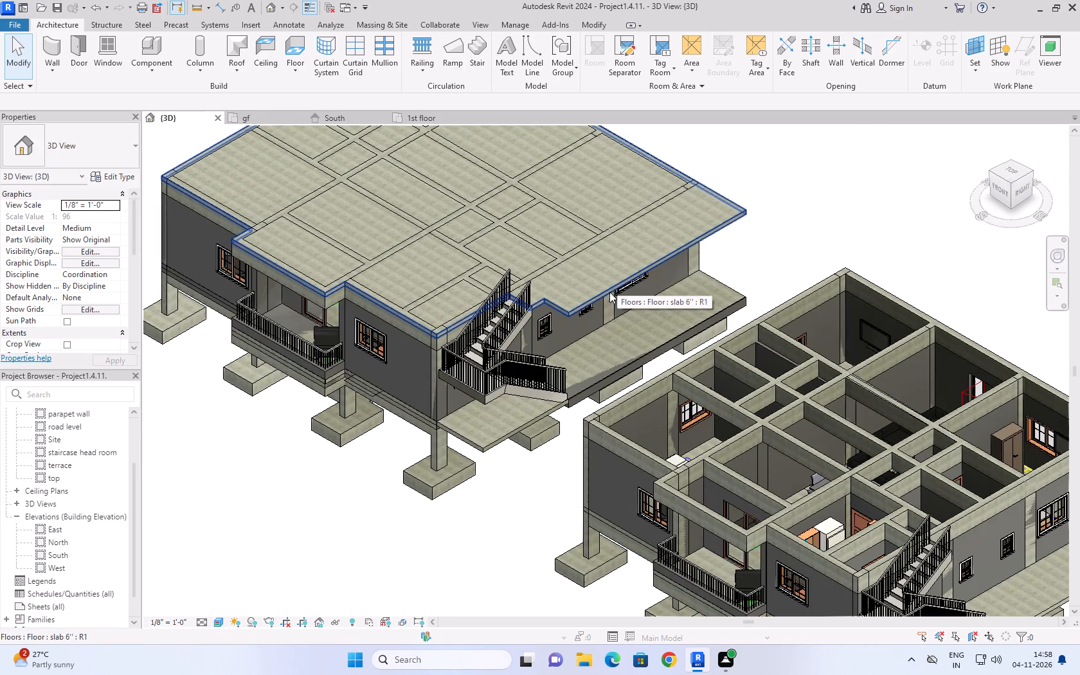
click(609, 287)
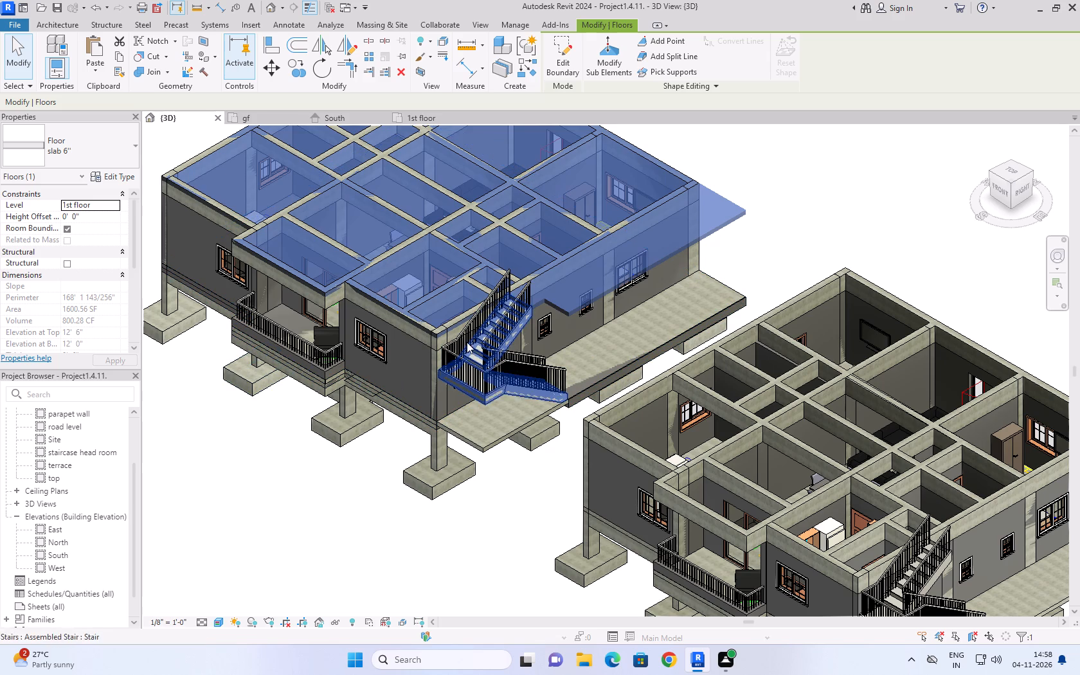
click(819, 227)
Change the western block's gf floor to the floor type slab 6".
click(714, 312)
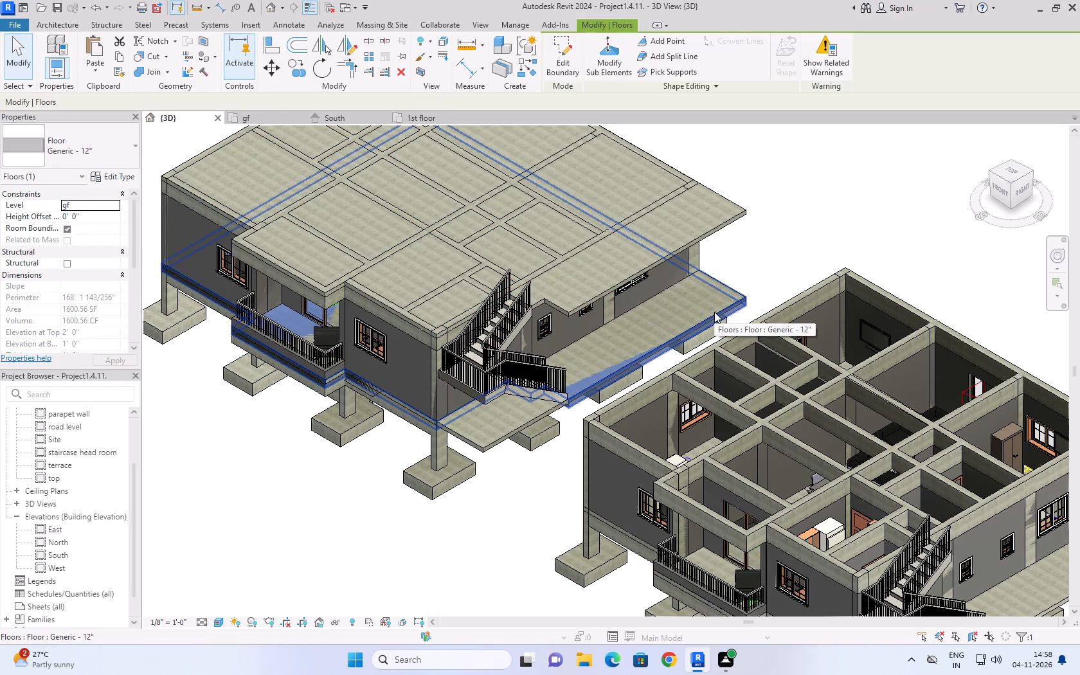
click(125, 134)
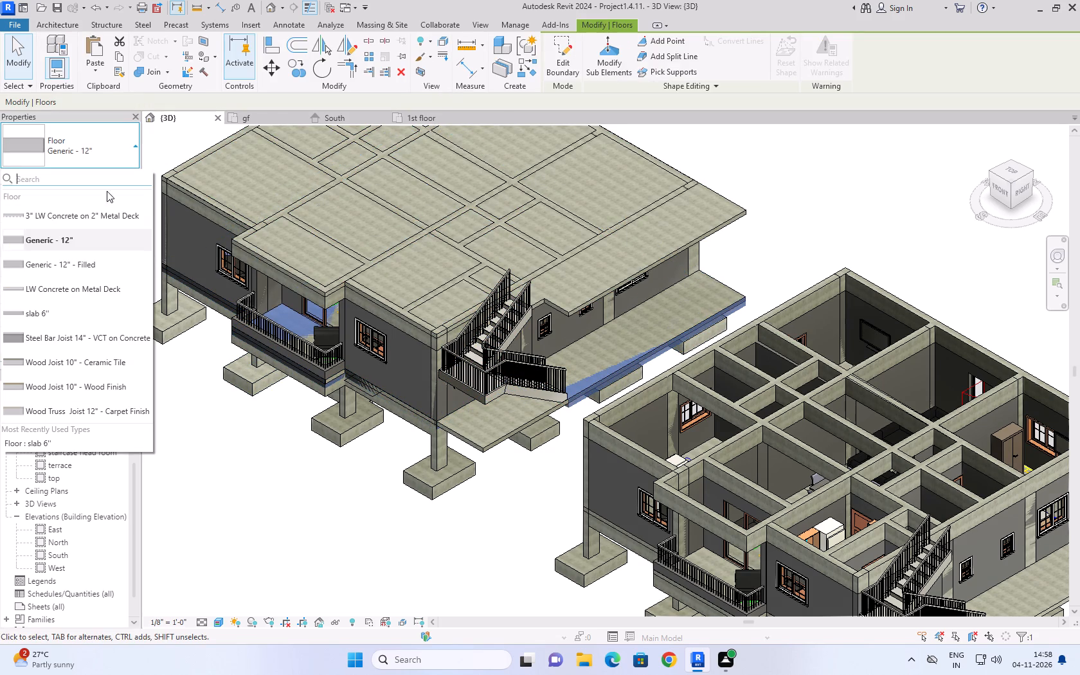
click(50, 308)
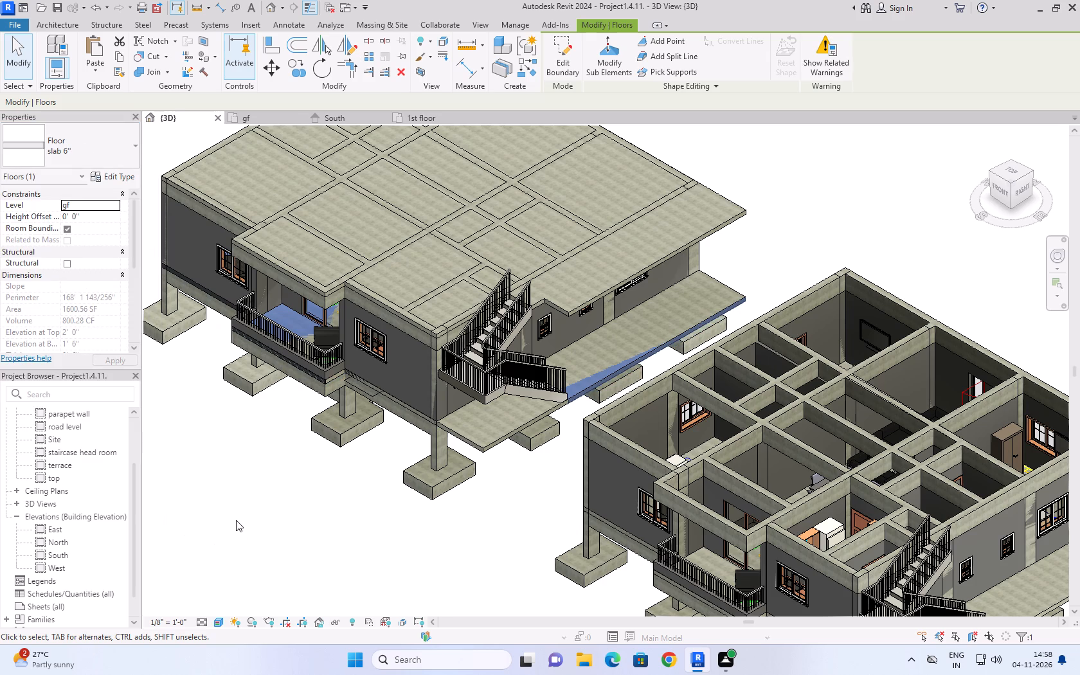
click(236, 517)
Check the floor type of the eastern block's gf slab and review both blocks in the 3D view and the gf plan.
scroll(241, 491, down, 3)
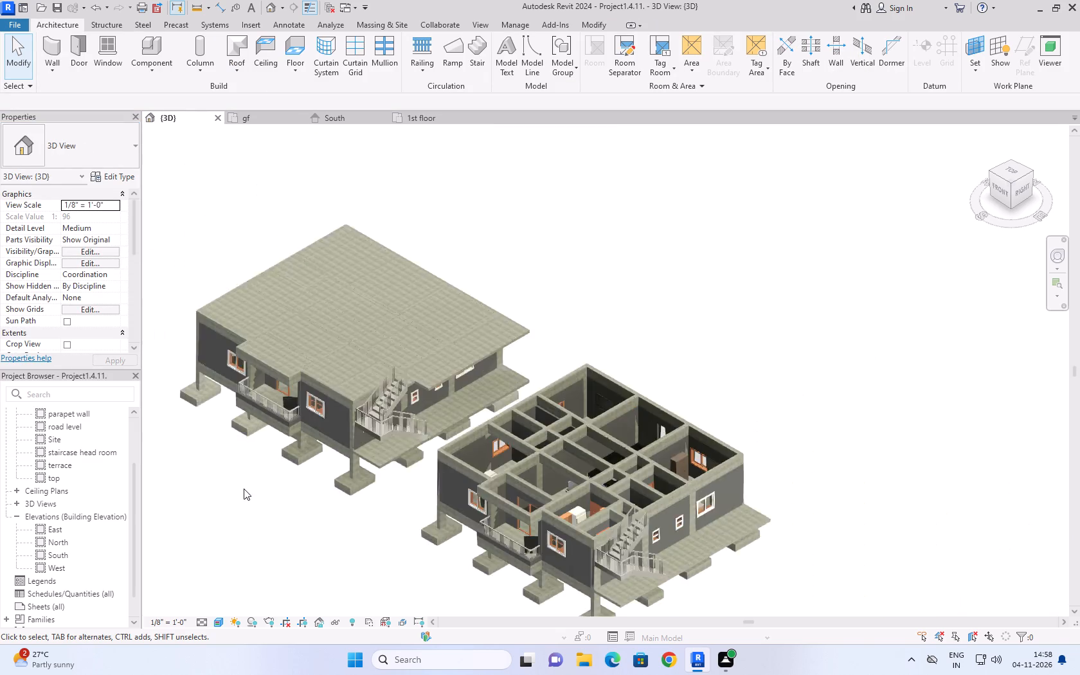
scroll(244, 489, down, 6)
scroll(504, 550, up, 8)
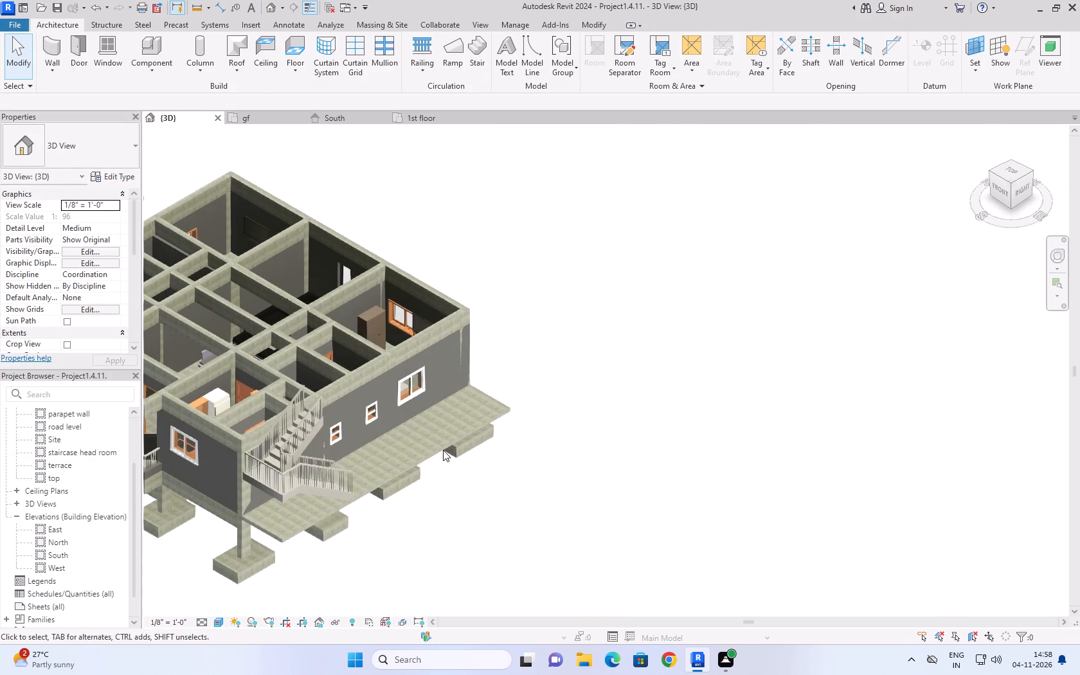
click(442, 449)
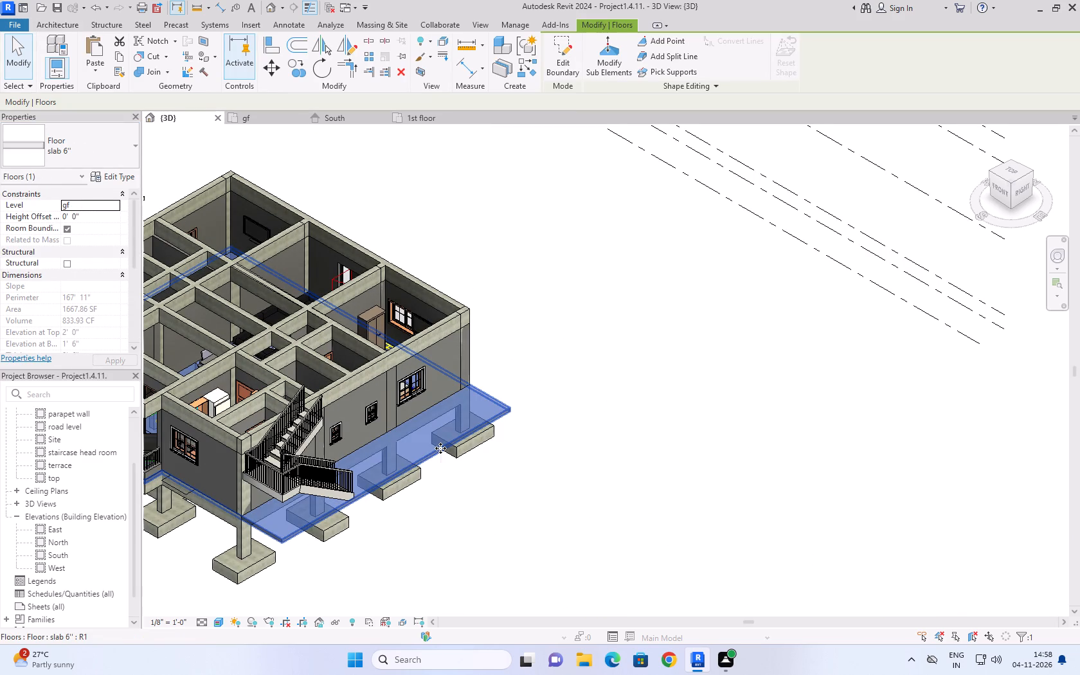
click(625, 409)
scroll(642, 402, down, 9)
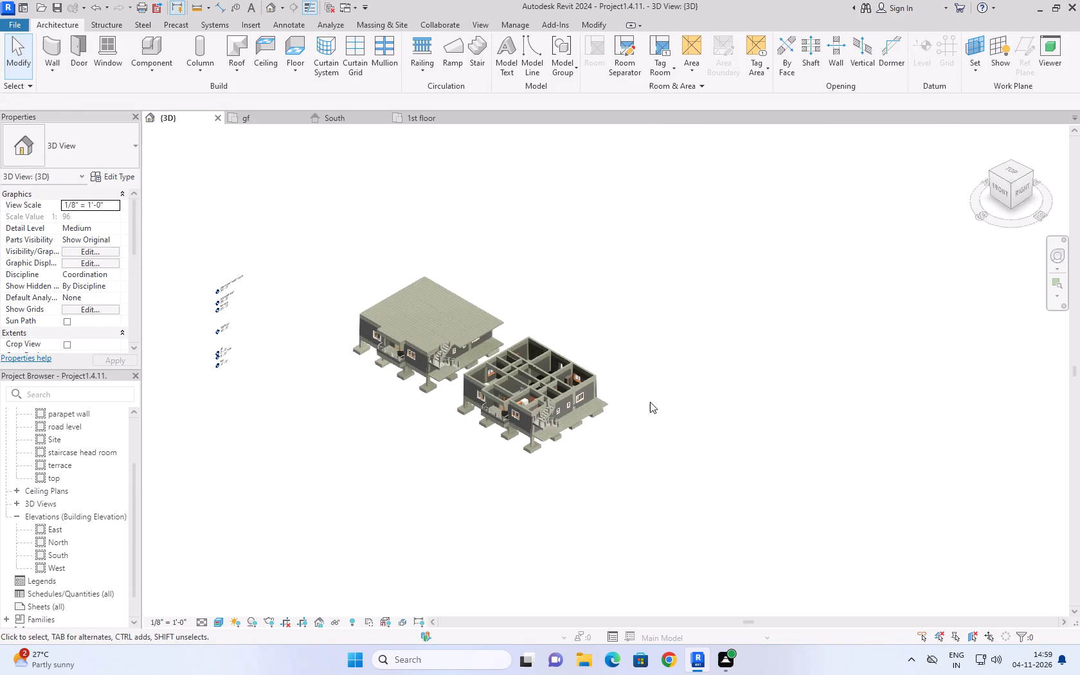
scroll(428, 361, up, 10)
middle_click(428, 361)
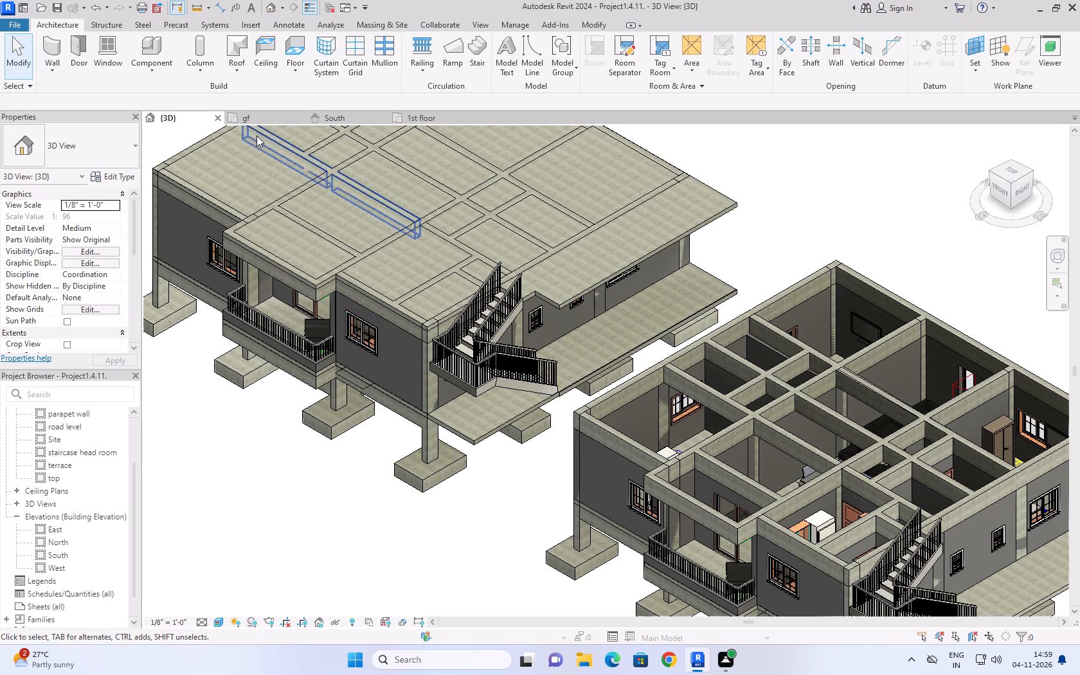
click(252, 122)
scroll(620, 426, down, 3)
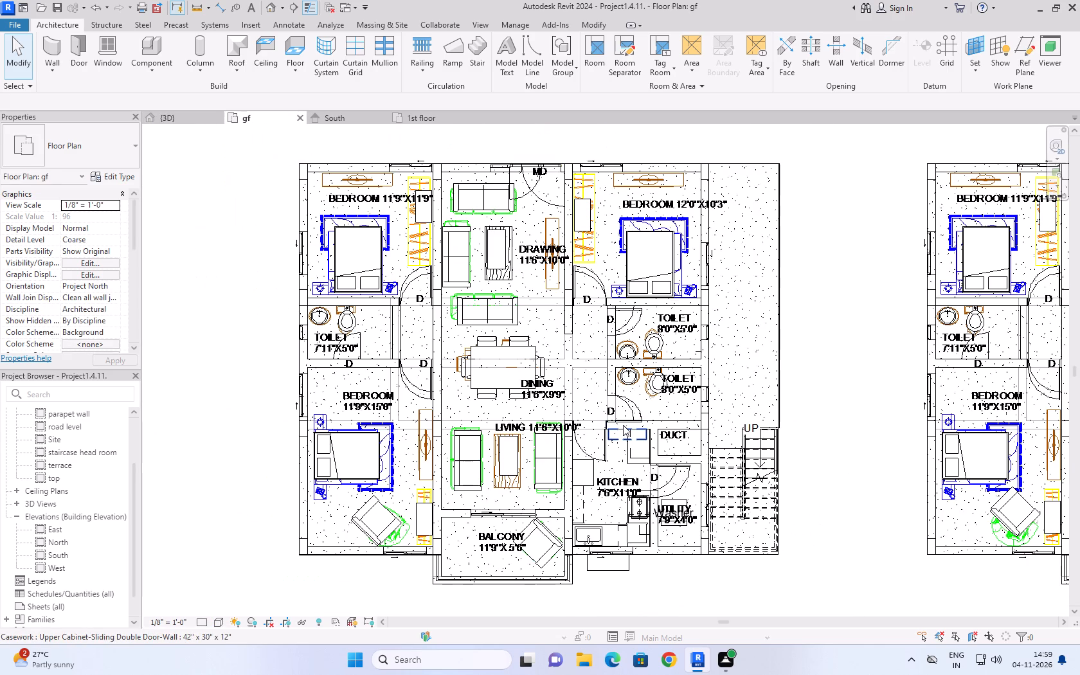
click(194, 114)
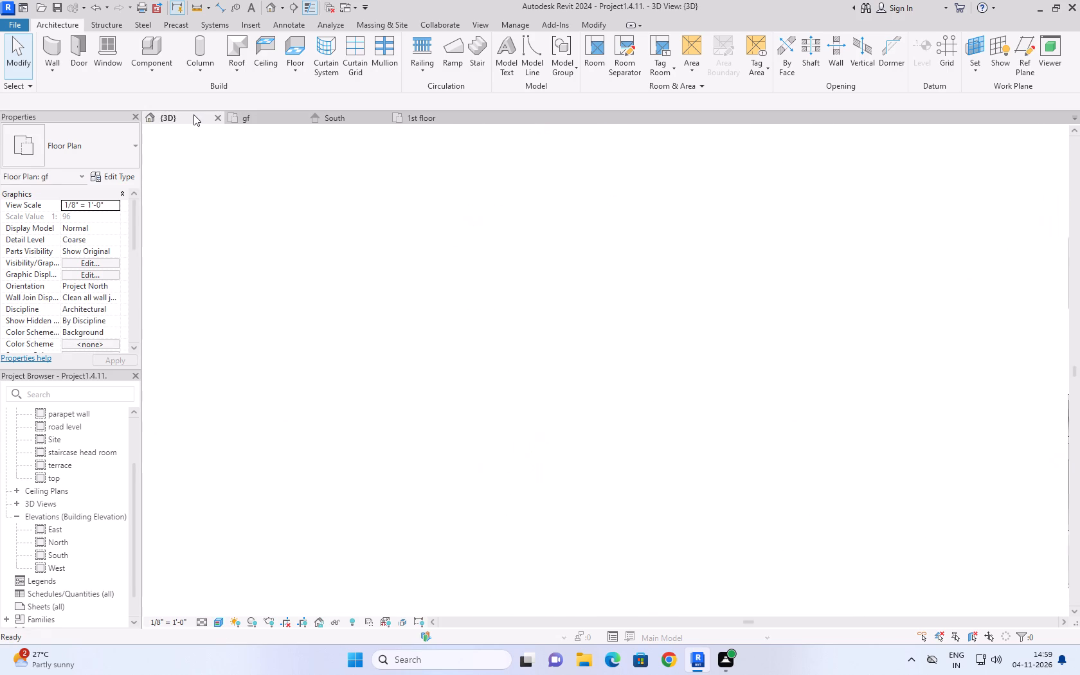
scroll(424, 368, down, 5)
scroll(448, 309, down, 4)
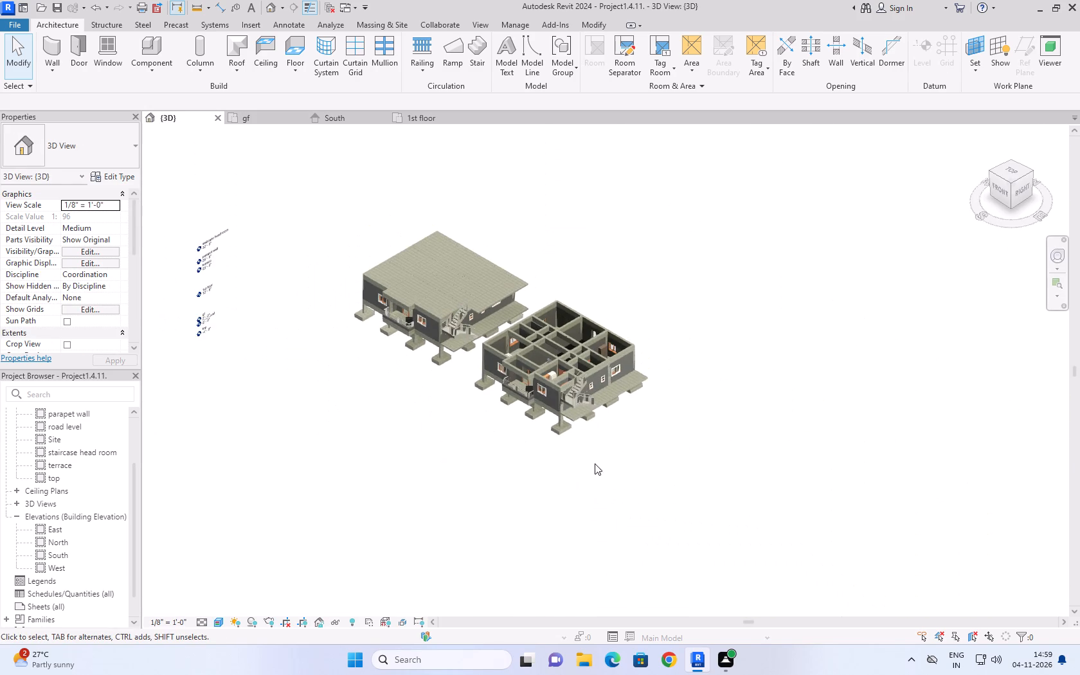
scroll(609, 462, up, 4)
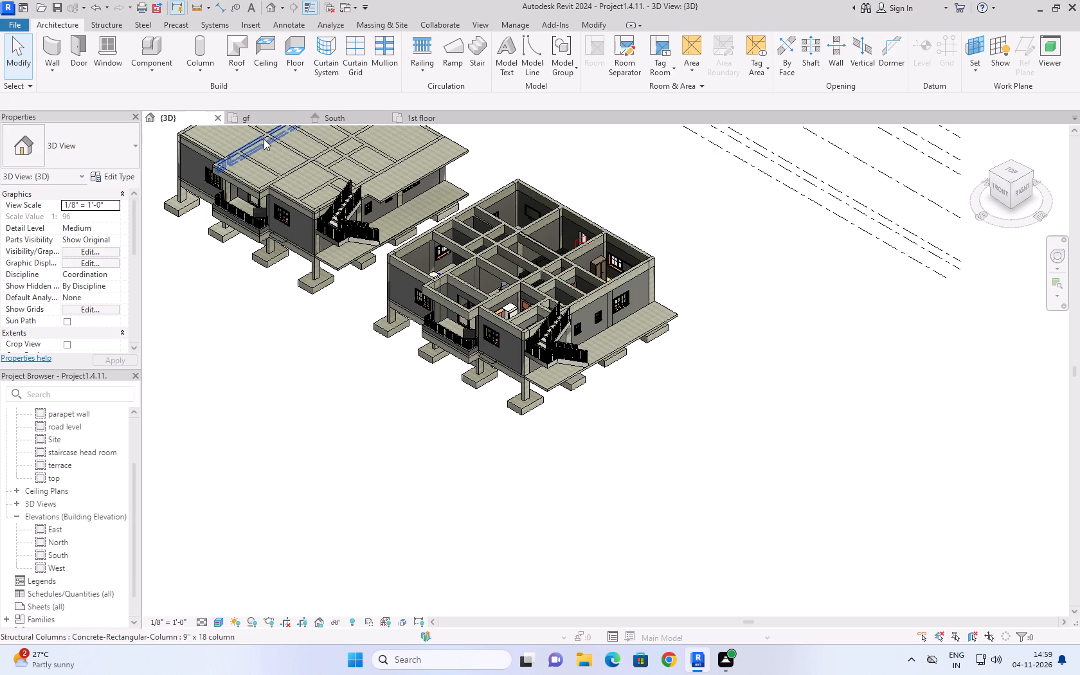
scroll(576, 486, down, 4)
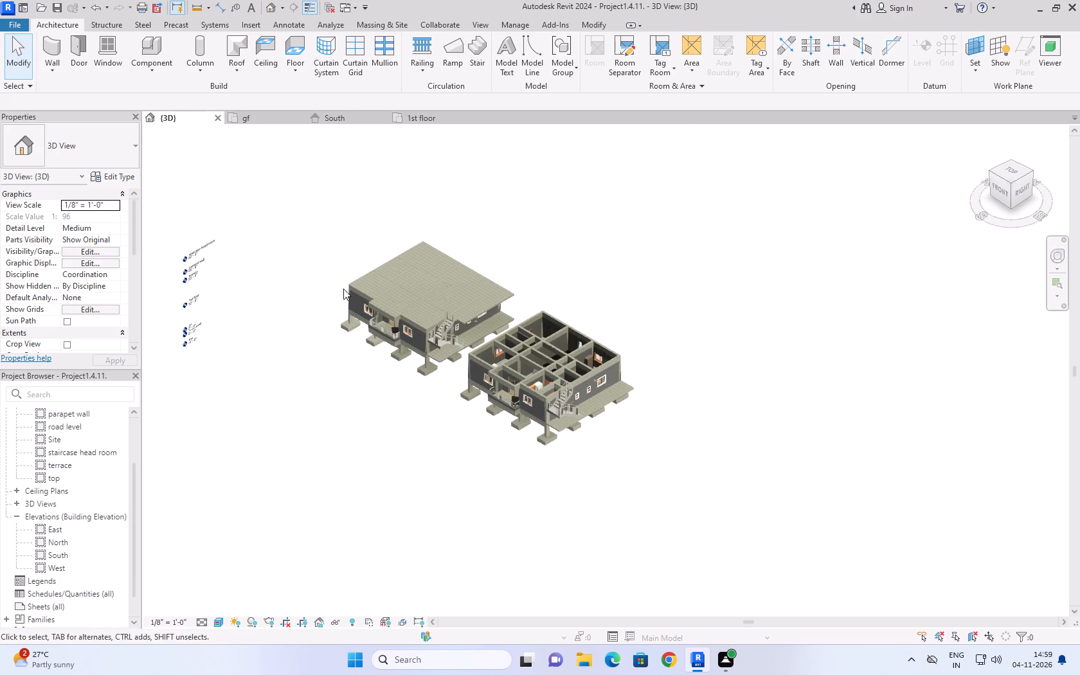
Save the project.
key(ctrl+s)
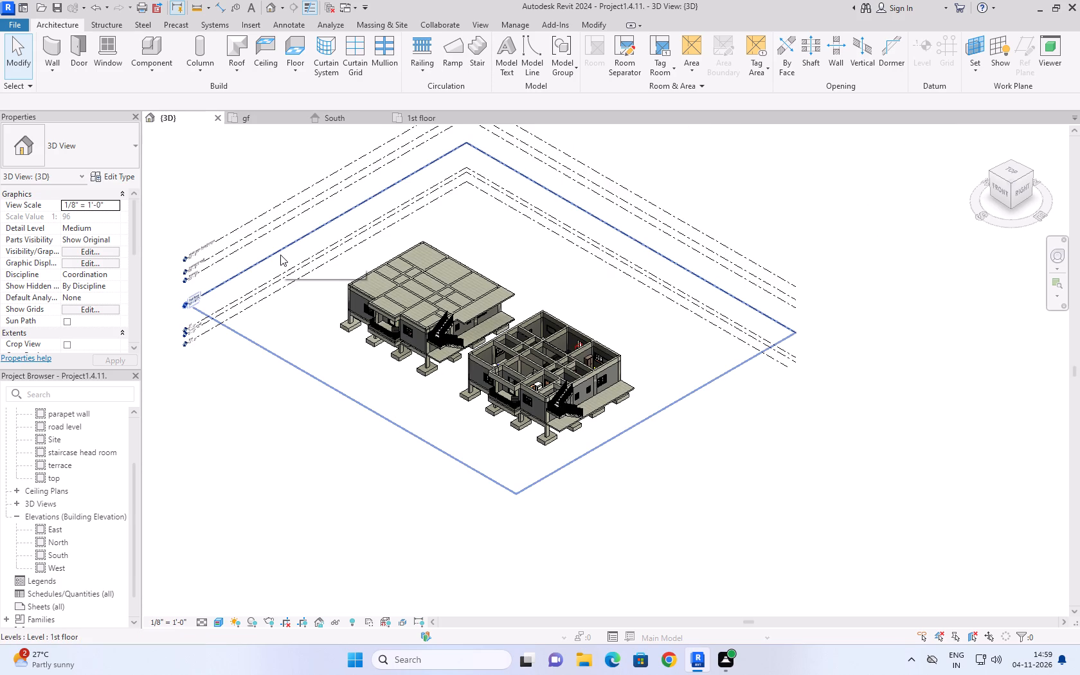
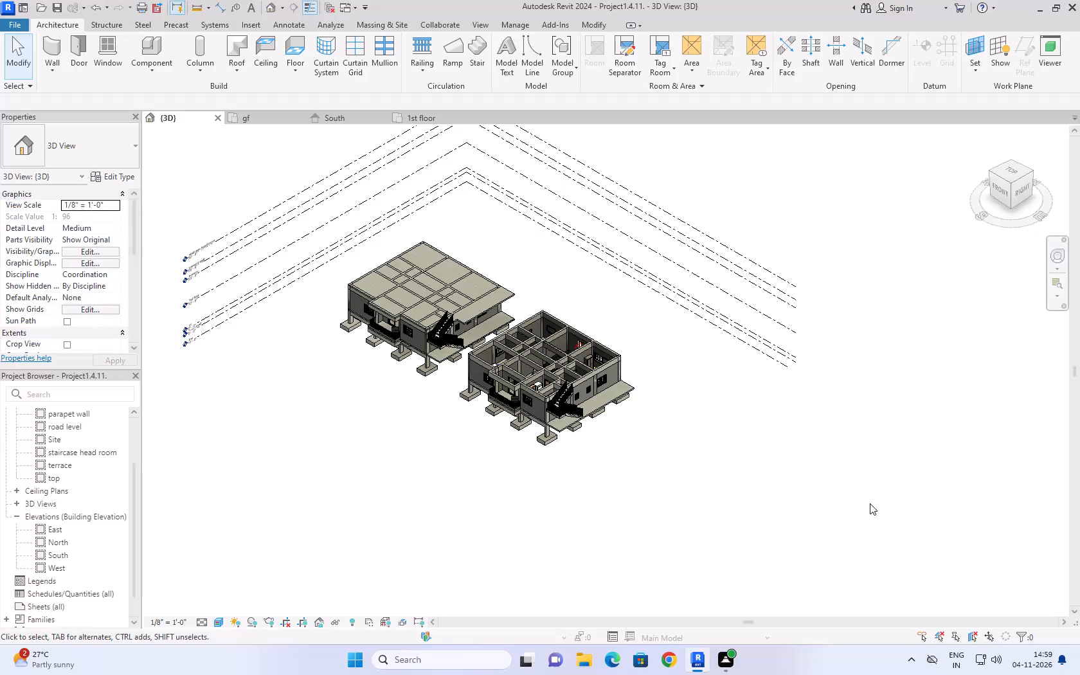
Review both blocks in the 3D view, the South elevation, and the gf and 1st floor plans.
scroll(949, 501, up, 1)
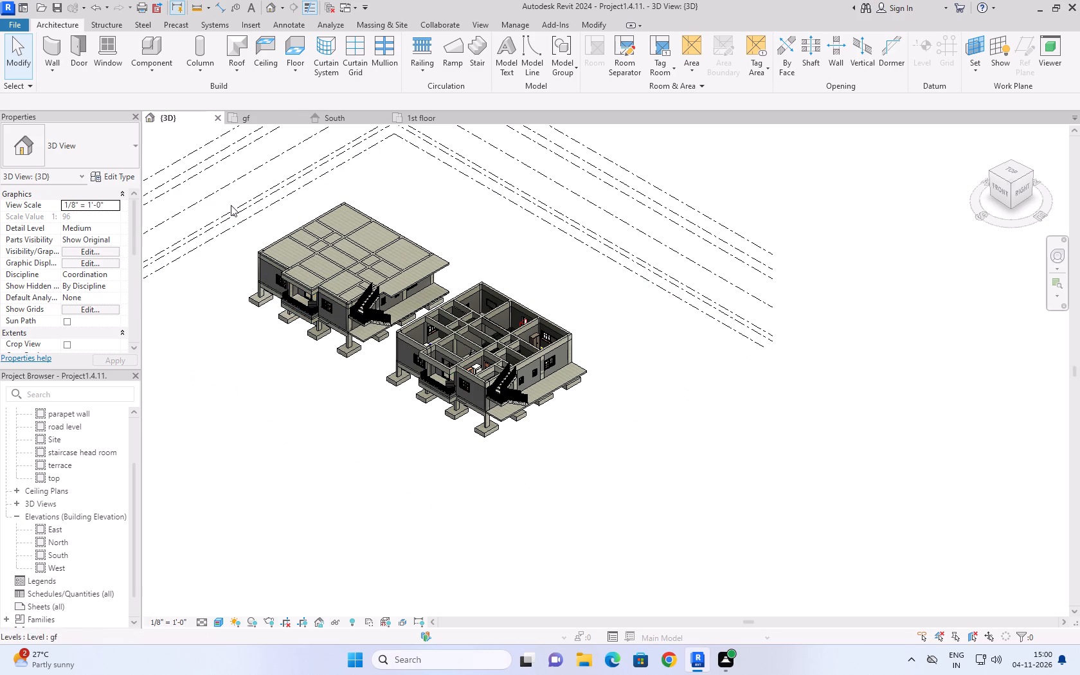
scroll(241, 425, down, 6)
scroll(223, 312, up, 3)
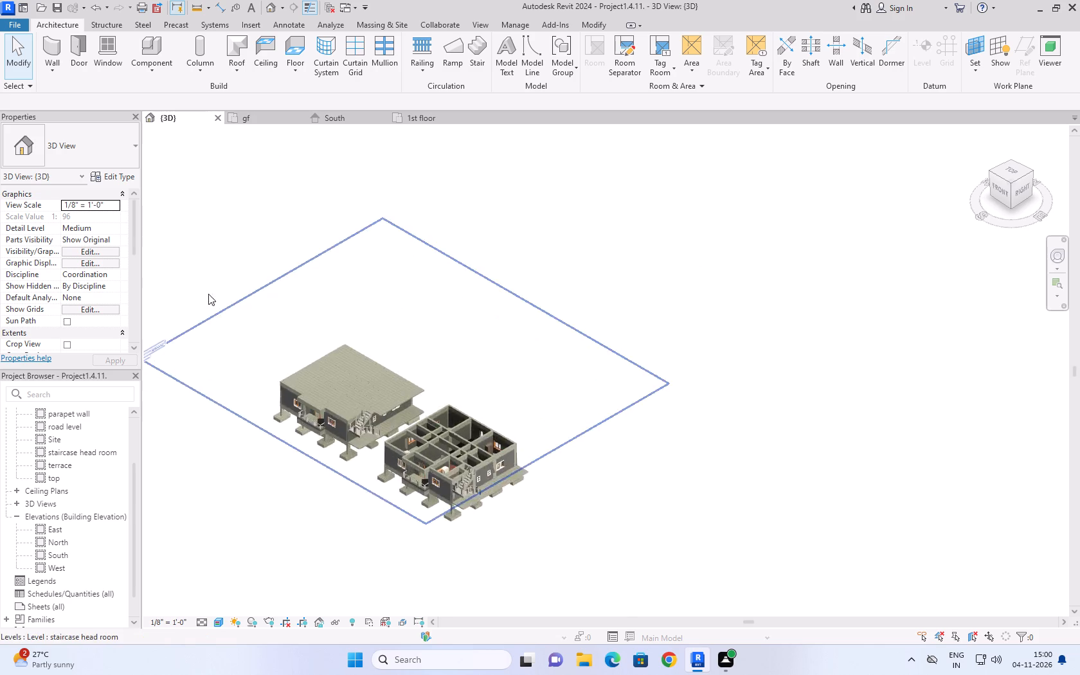
scroll(208, 294, up, 4)
scroll(489, 309, down, 4)
scroll(377, 457, up, 4)
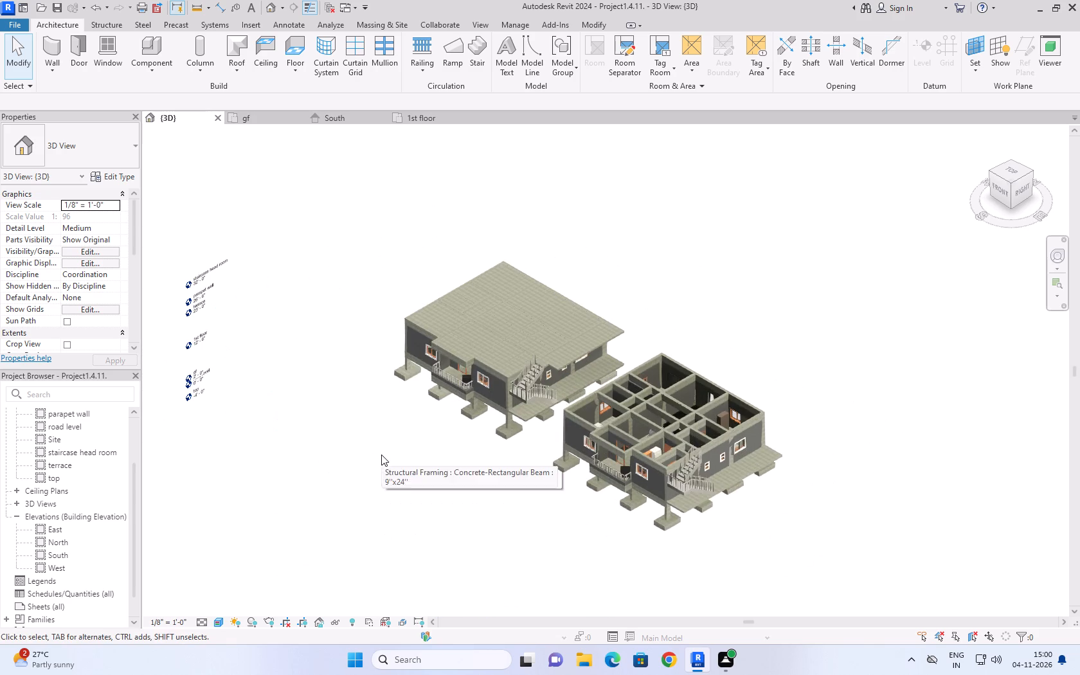
scroll(397, 442, up, 2)
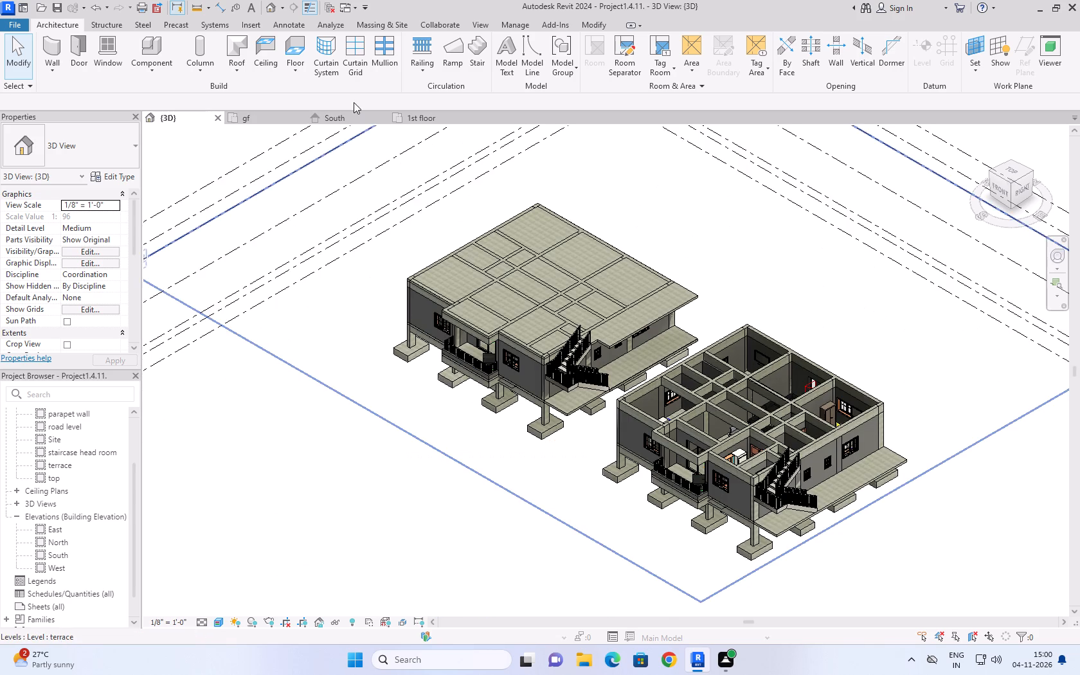
click(346, 120)
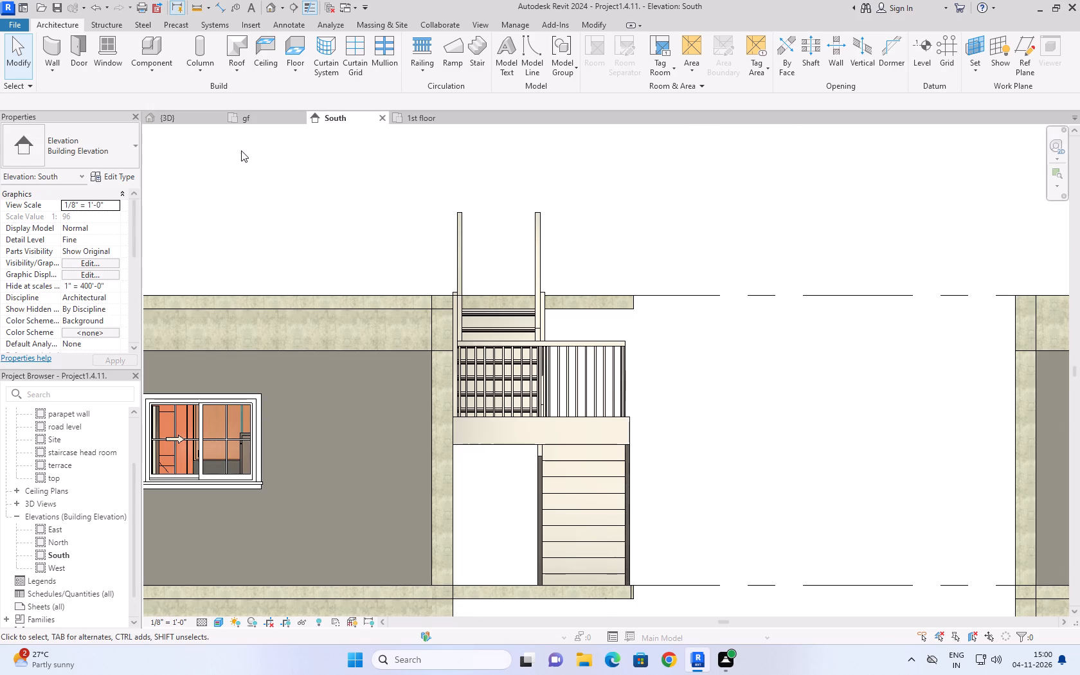
click(251, 118)
click(170, 112)
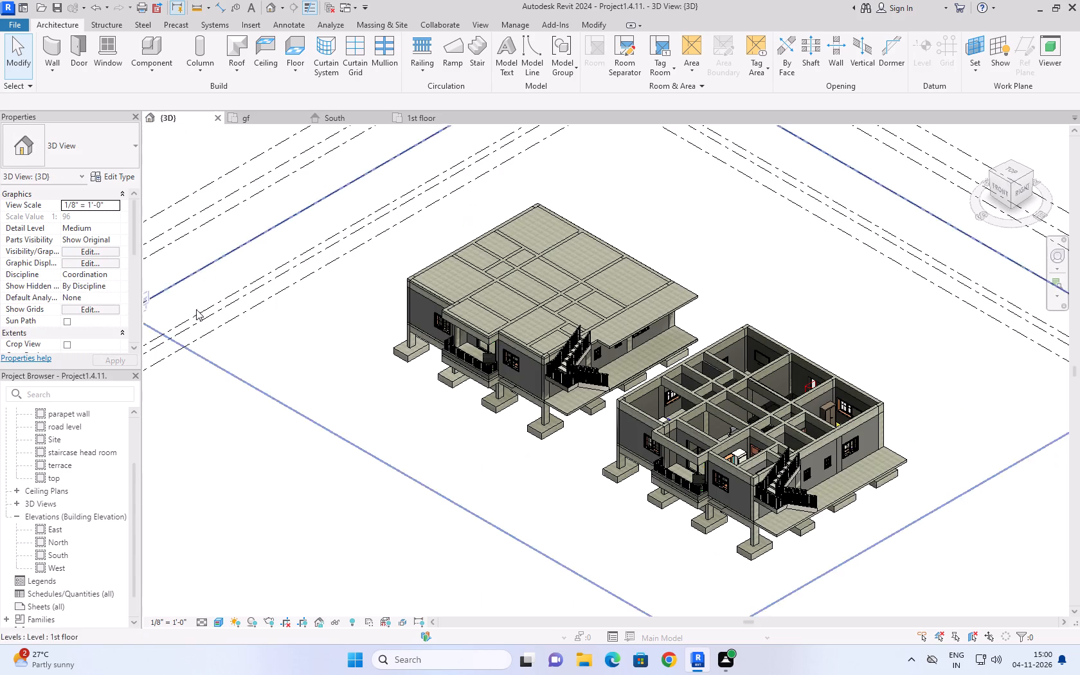
click(429, 120)
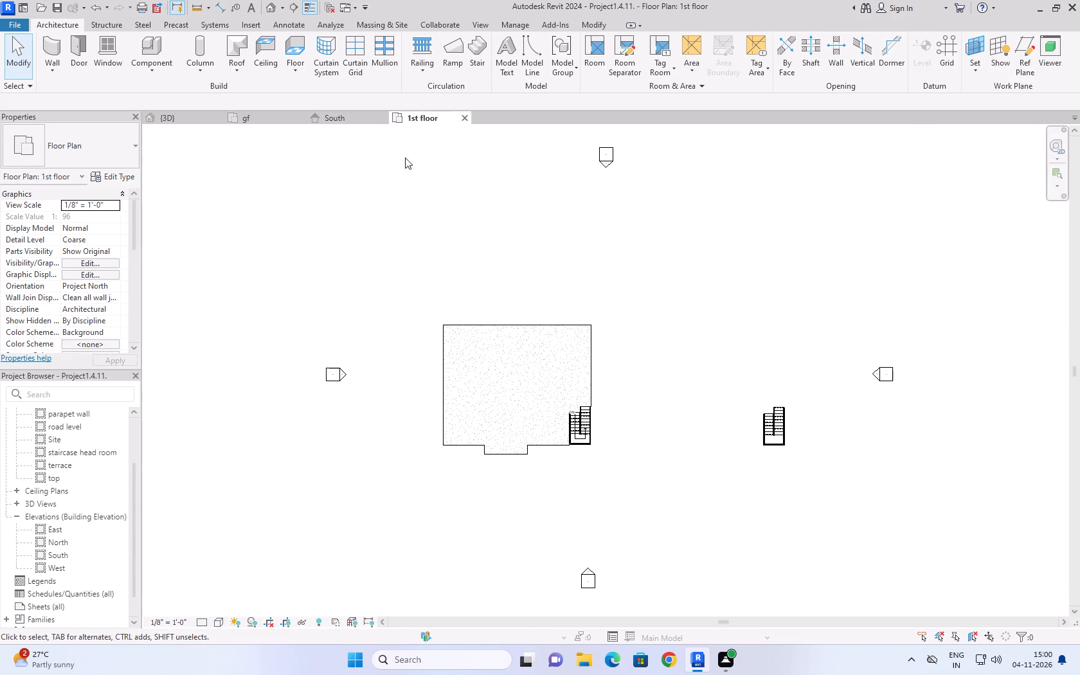
click(338, 118)
click(181, 113)
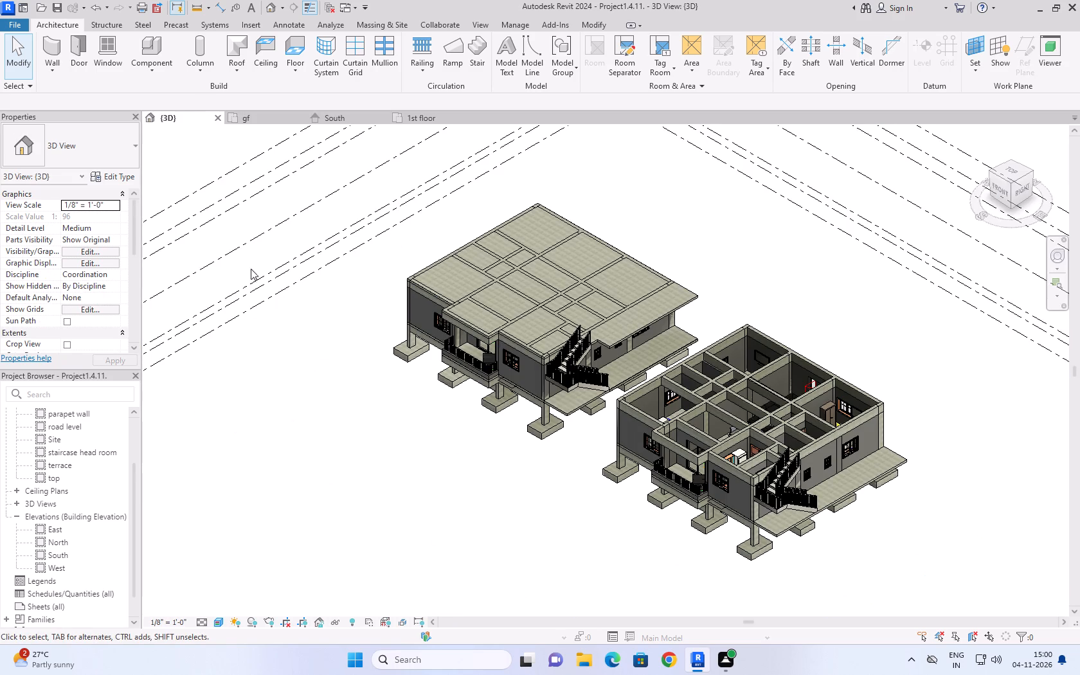
Start a walkthrough in the gf plan, routing it from northeast of the eastern block around its south side and between the blocks to the western block's north side.
click(488, 25)
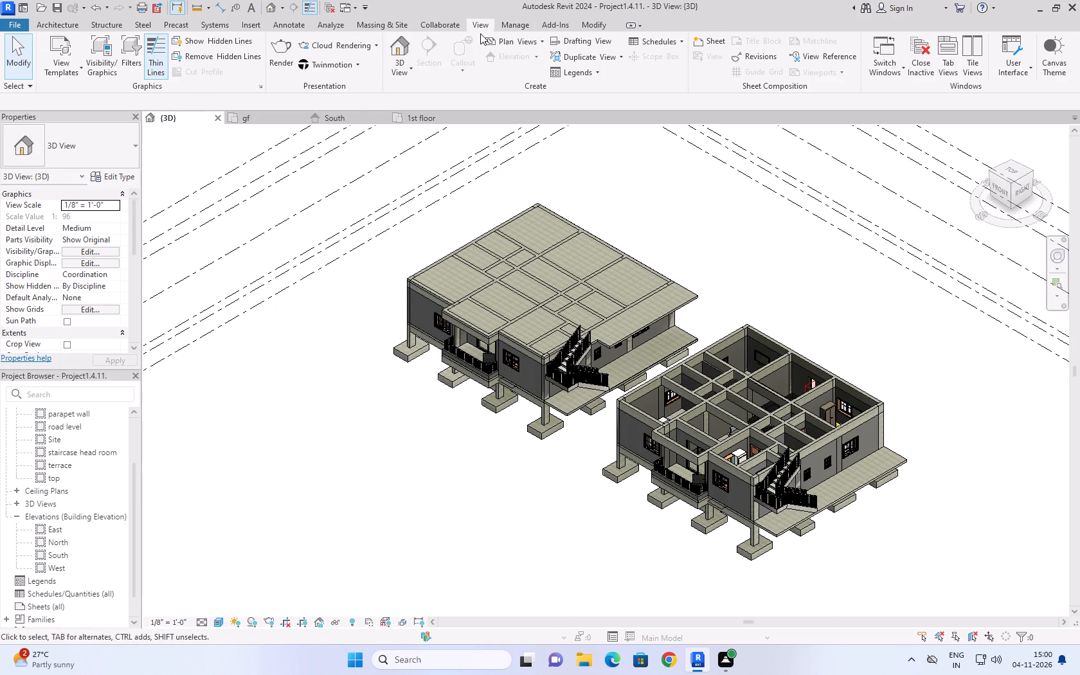
click(405, 77)
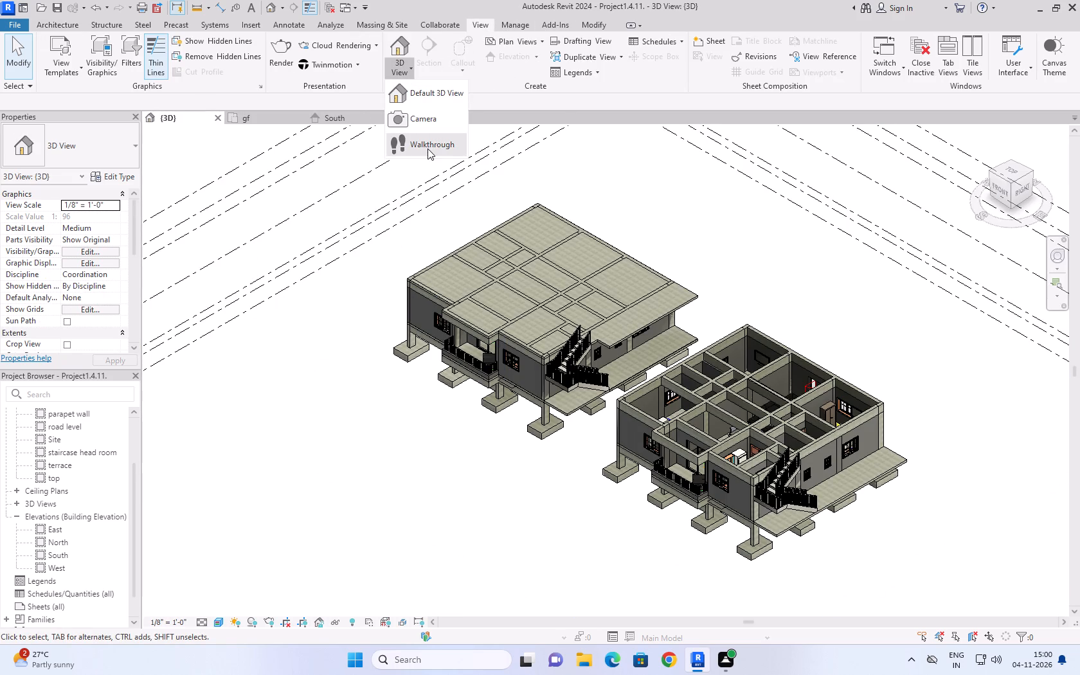
click(428, 148)
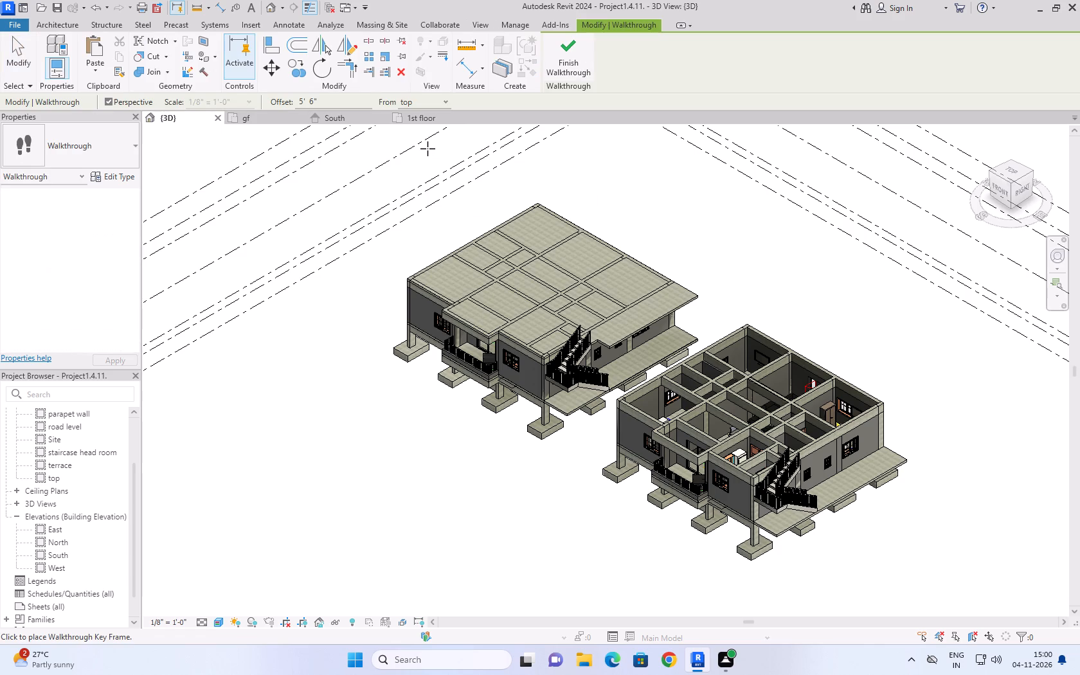
click(251, 110)
click(255, 115)
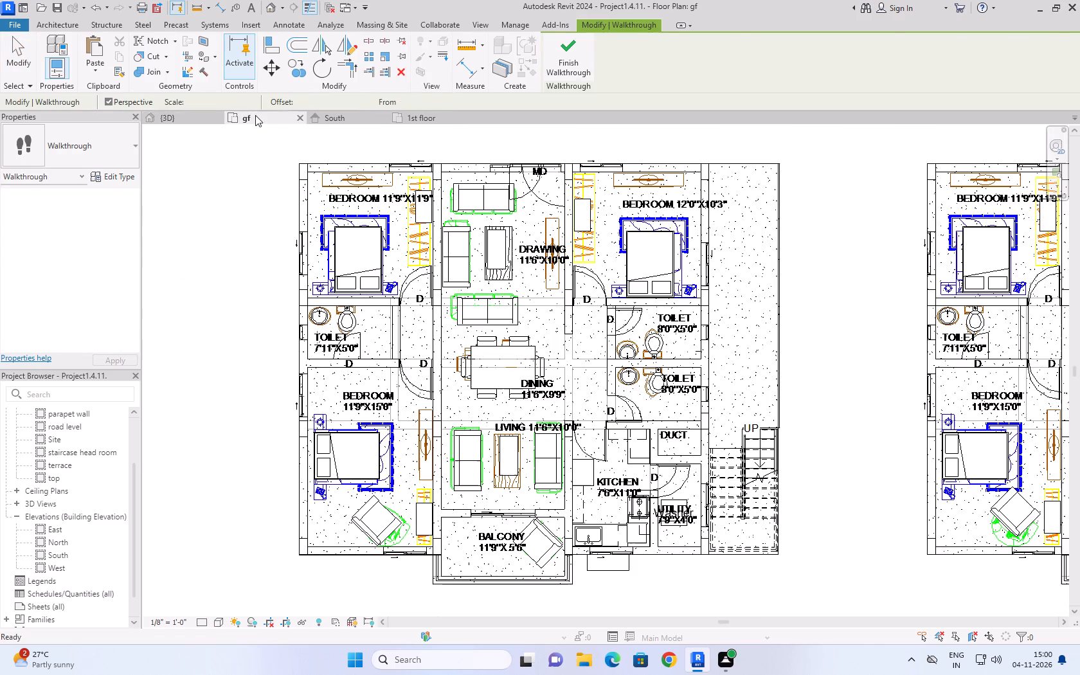
click(406, 74)
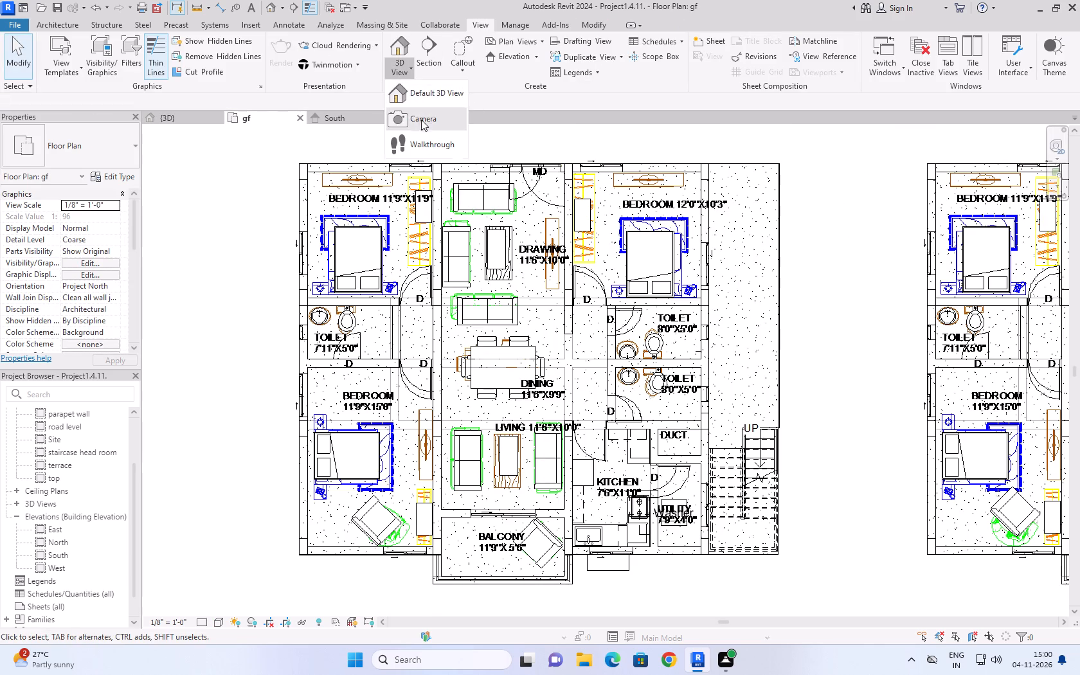
click(423, 136)
scroll(595, 273, down, 8)
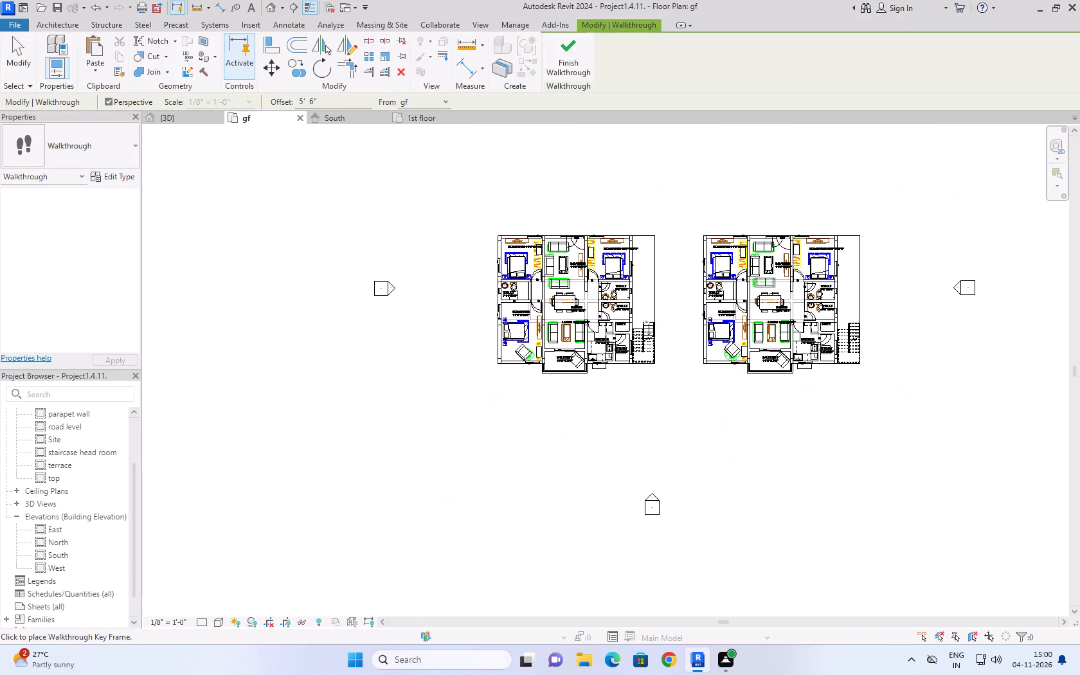
click(934, 224)
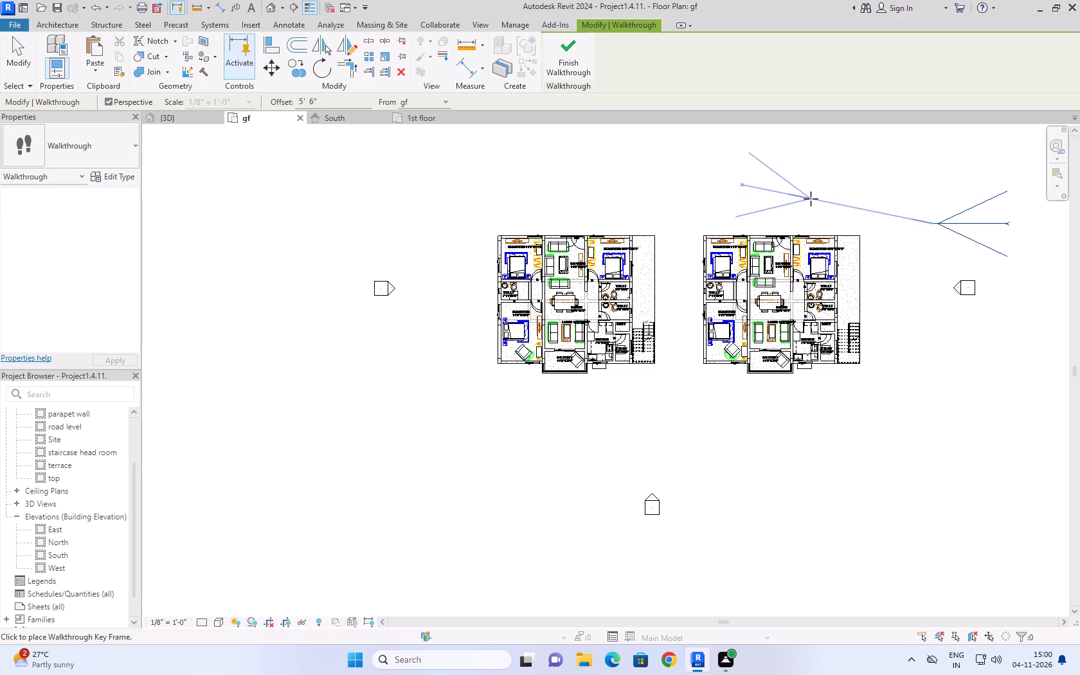
click(892, 273)
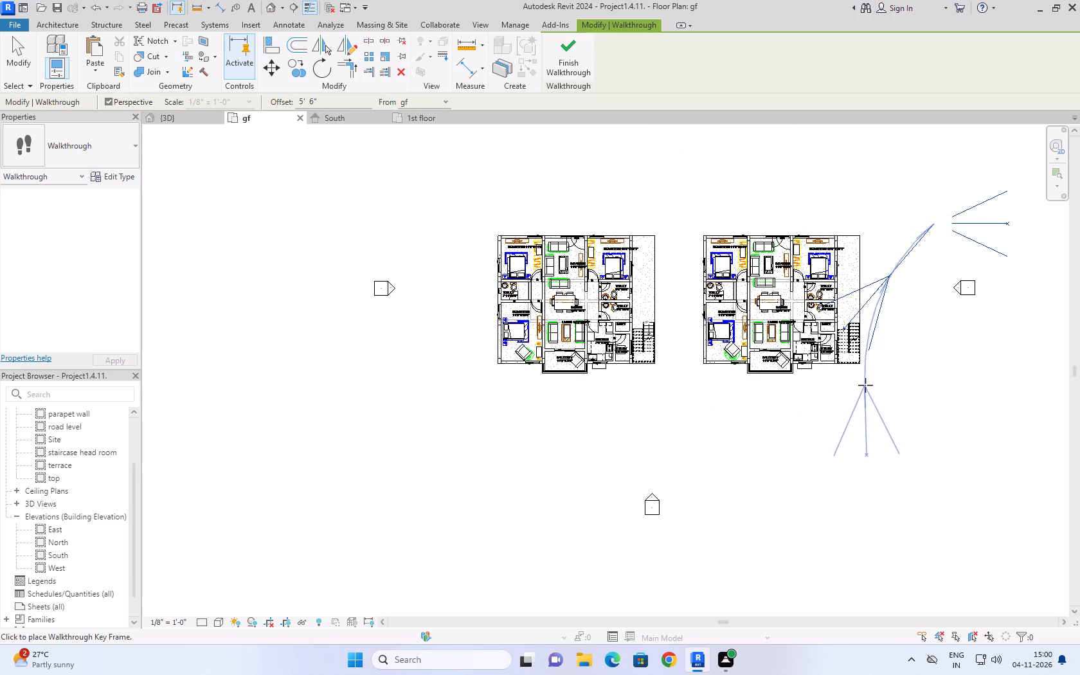
click(867, 414)
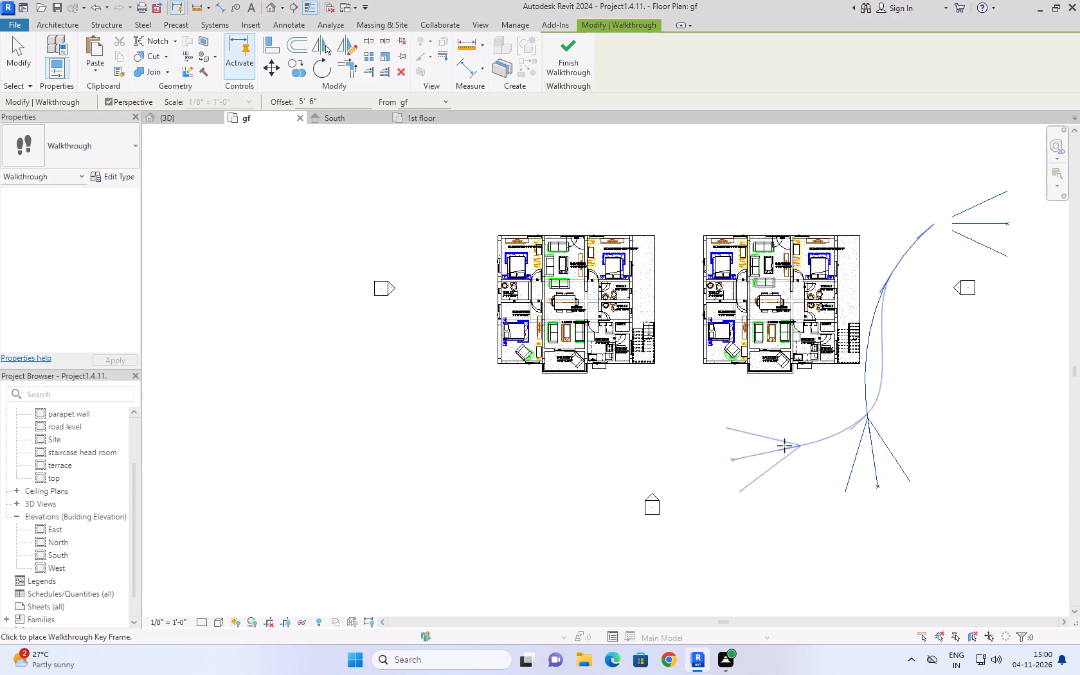
click(699, 395)
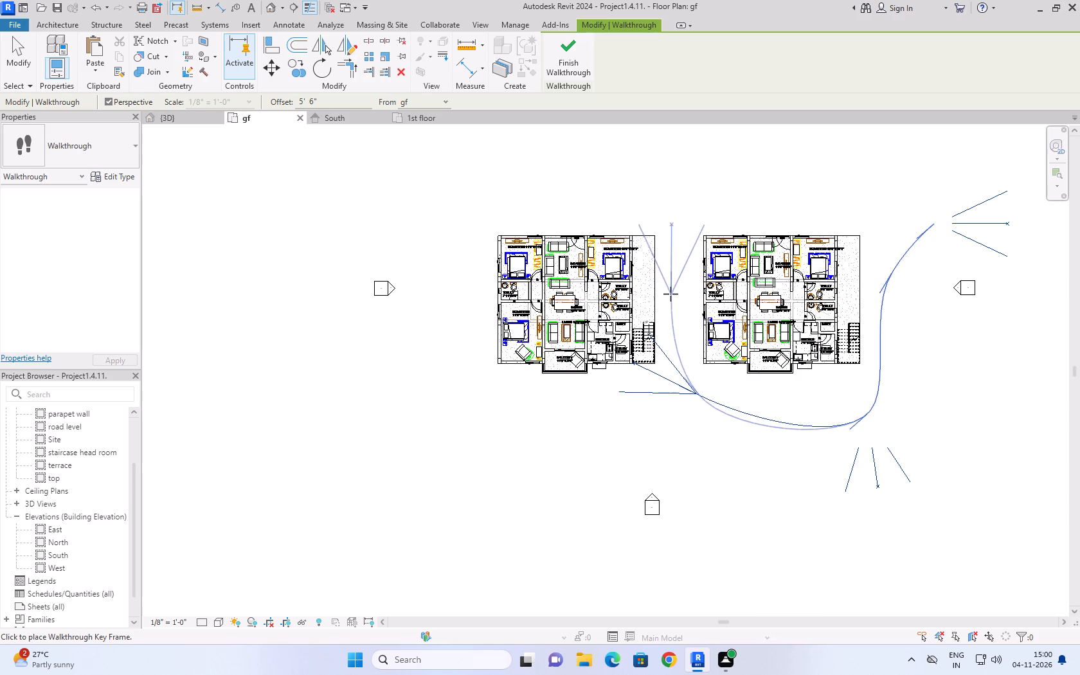
click(665, 298)
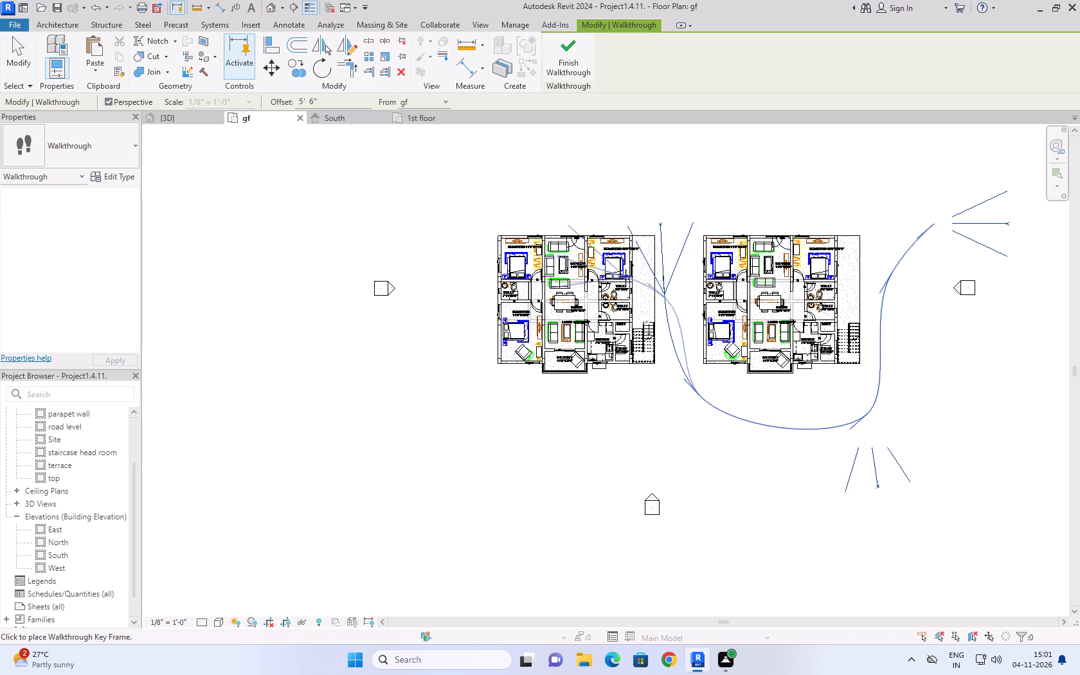
click(619, 172)
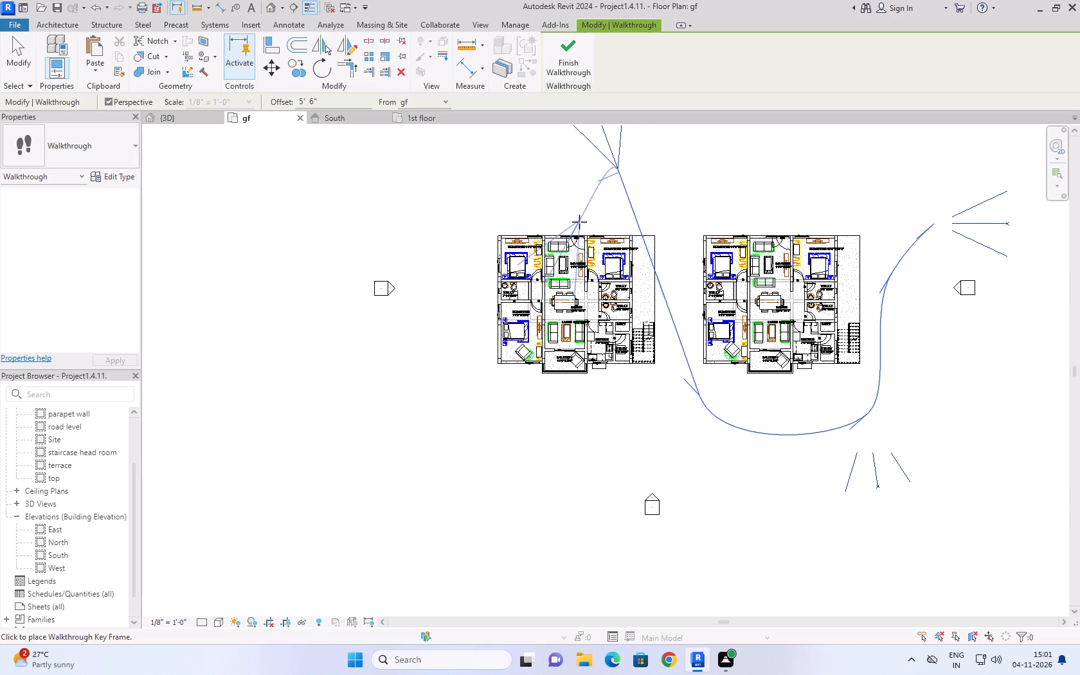
Continue the walkthrough path through the western block's main door and drawing room into the kitchen, reaching the utility door and turning back.
click(589, 204)
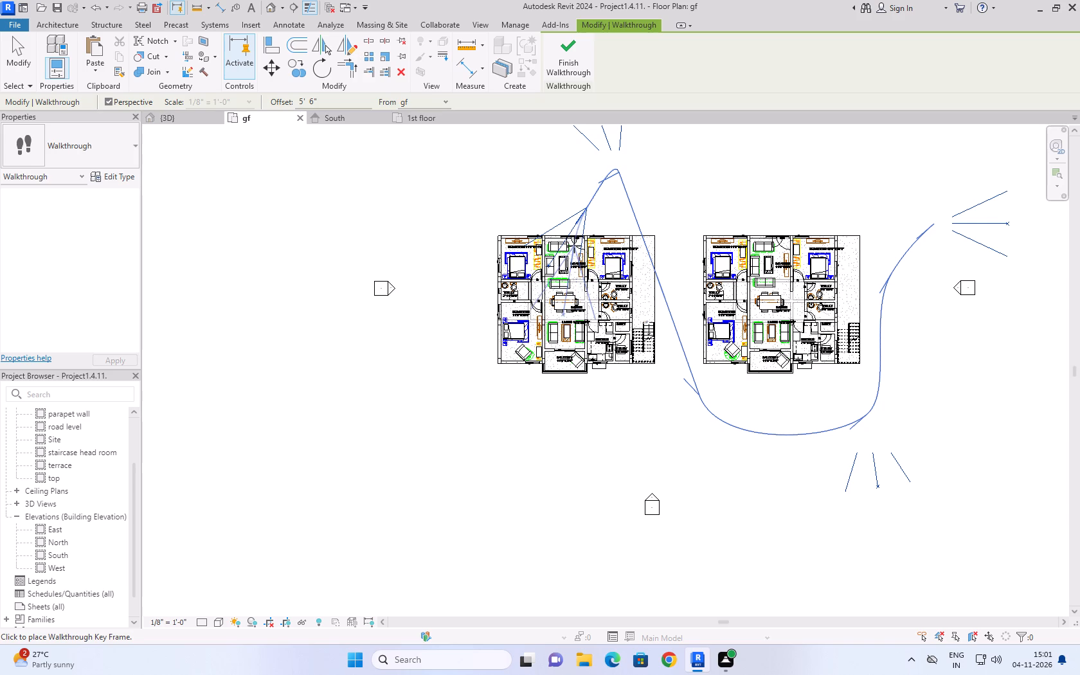
click(574, 246)
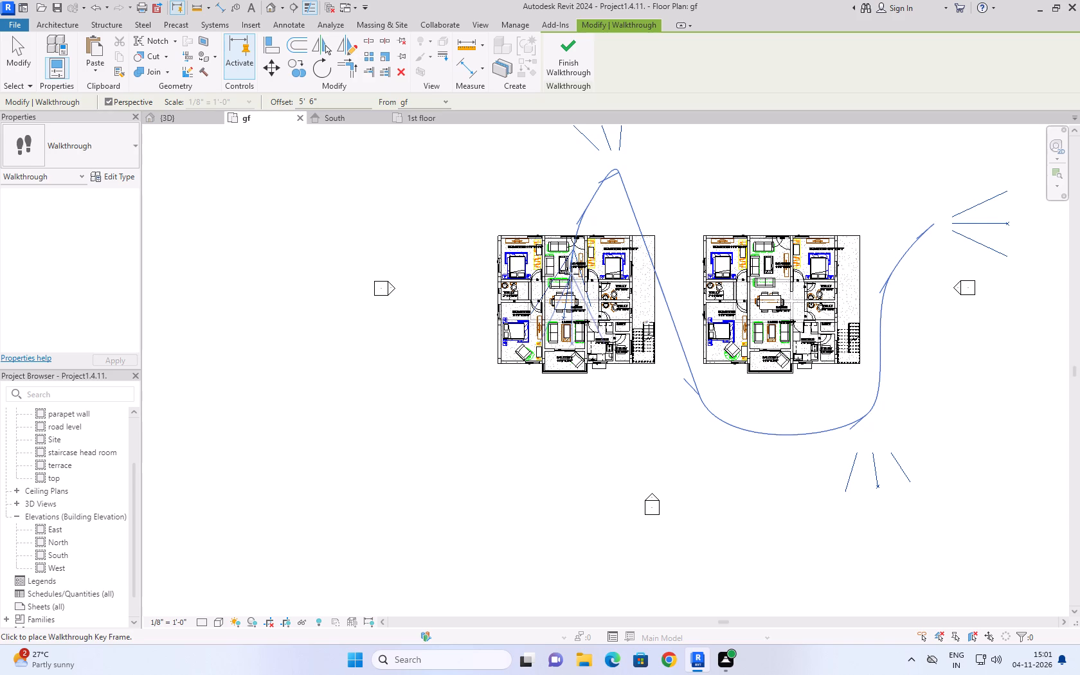
click(573, 267)
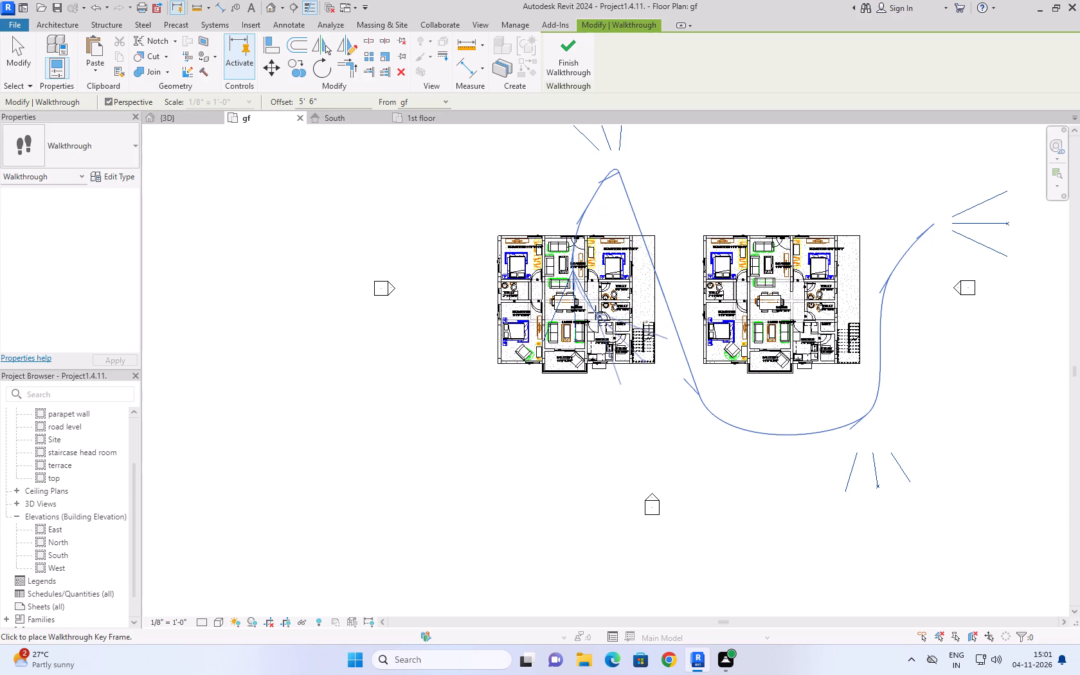
scroll(595, 312, up, 8)
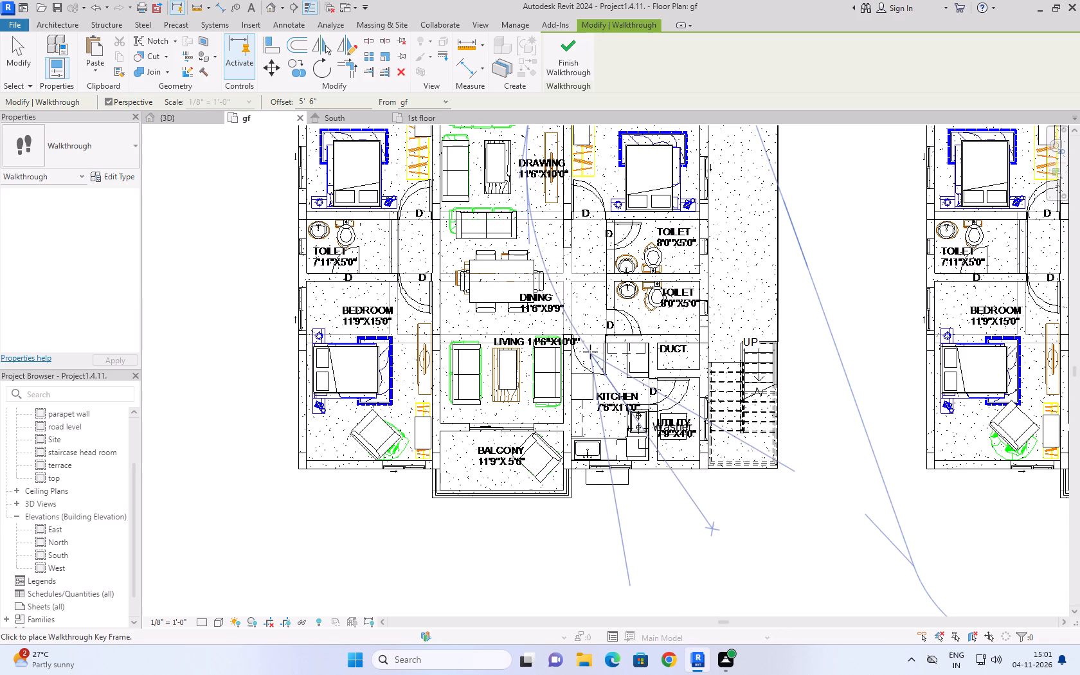
click(585, 343)
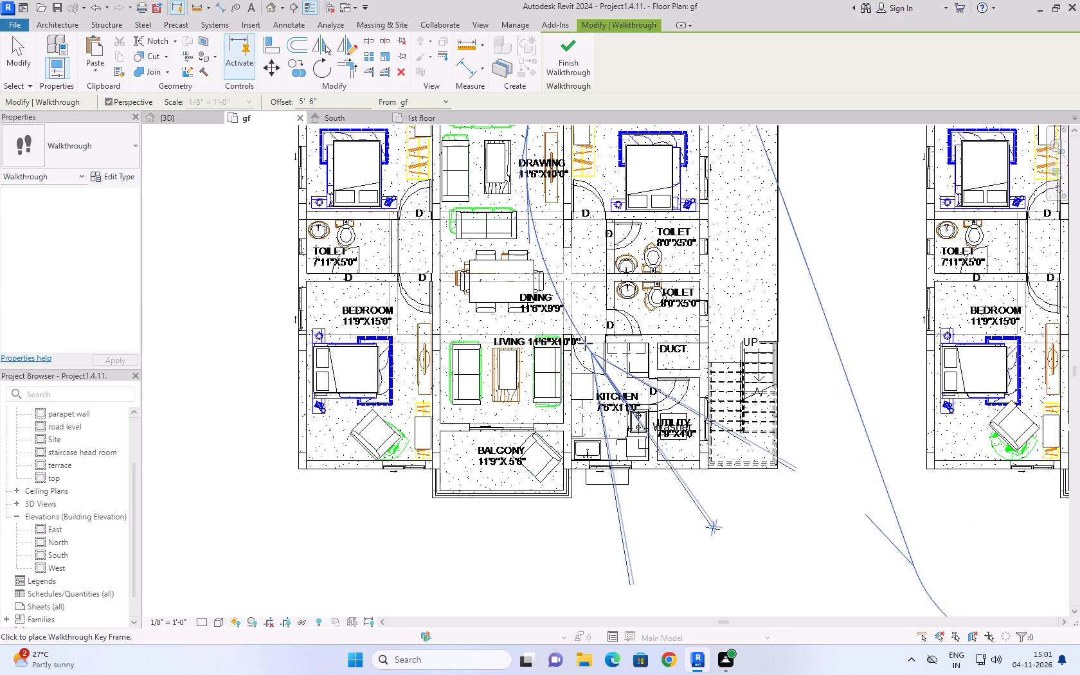
click(656, 387)
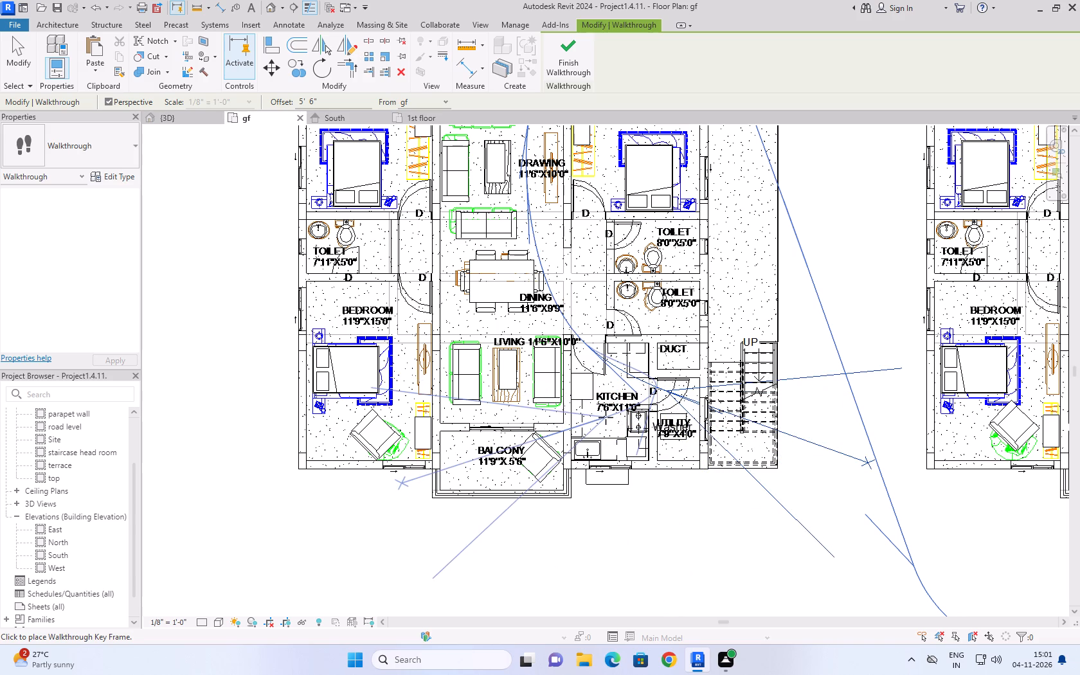
click(625, 390)
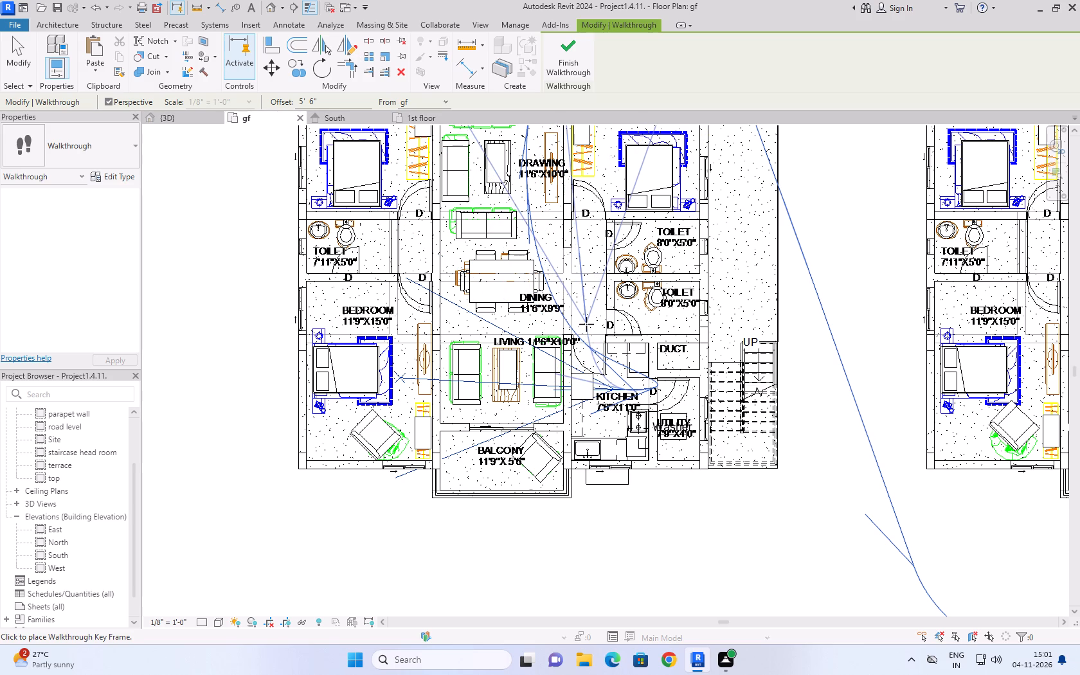
Route the walkthrough past the northeast bedroom door, the toilets and both western bedroom doors, through the living area to the balcony, and finish it.
click(583, 201)
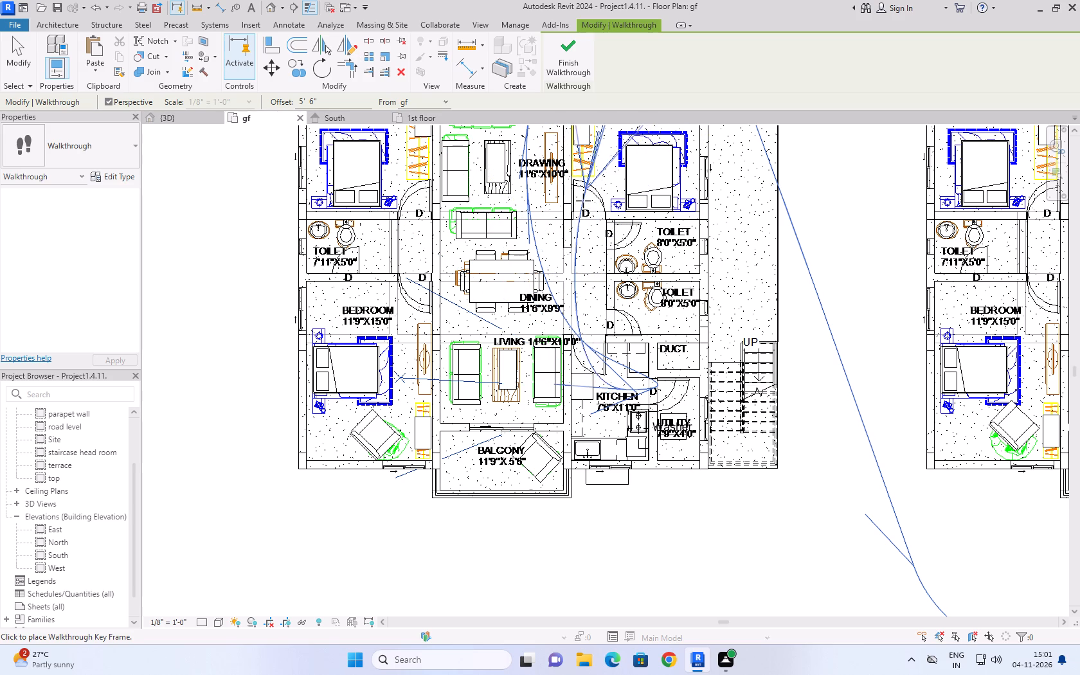
click(601, 250)
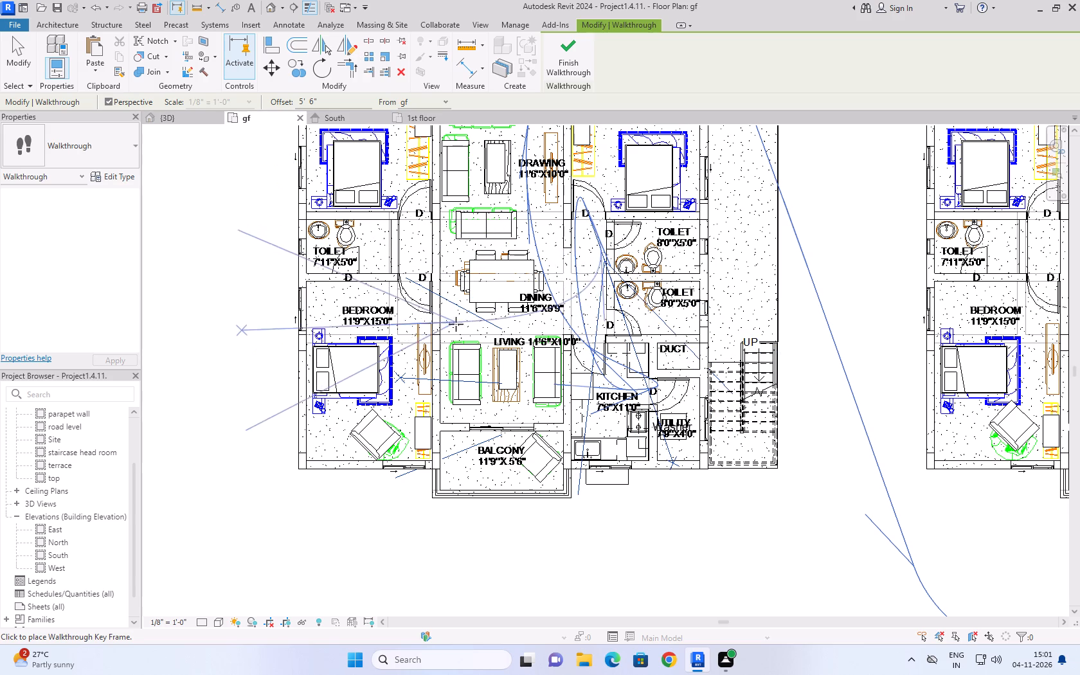
click(424, 294)
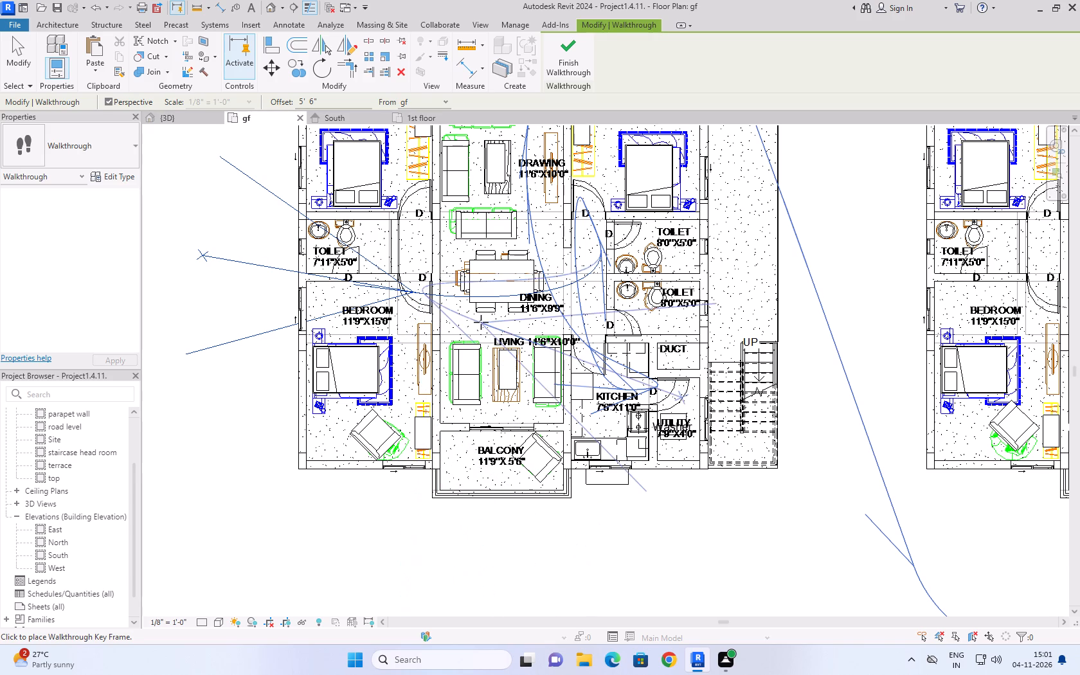
click(413, 204)
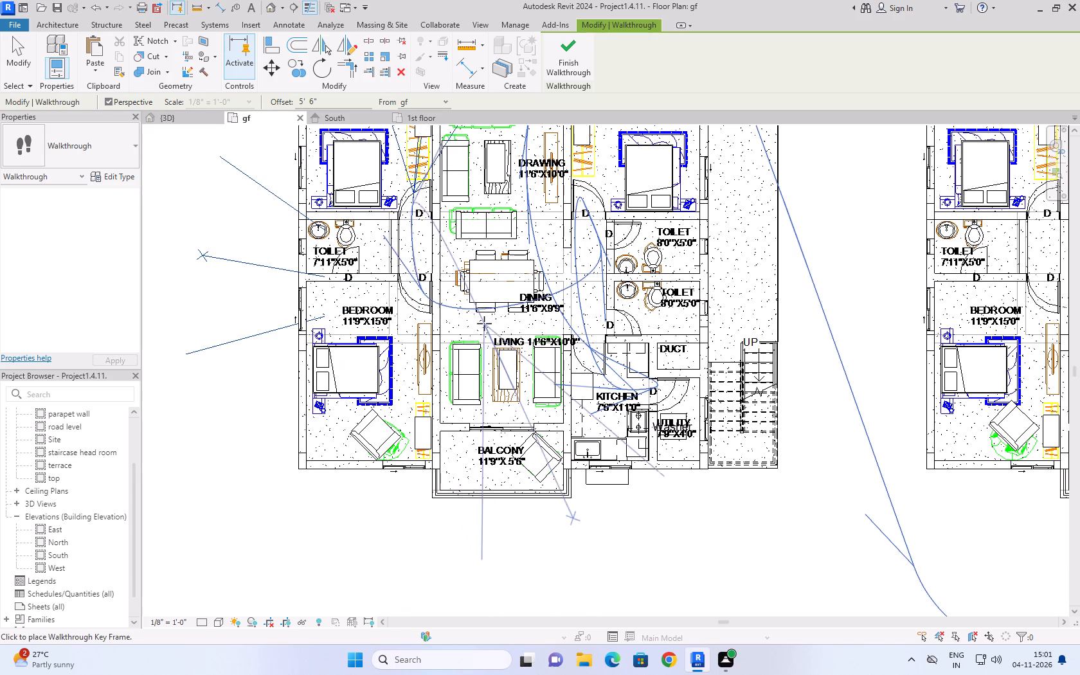
scroll(484, 323, down, 2)
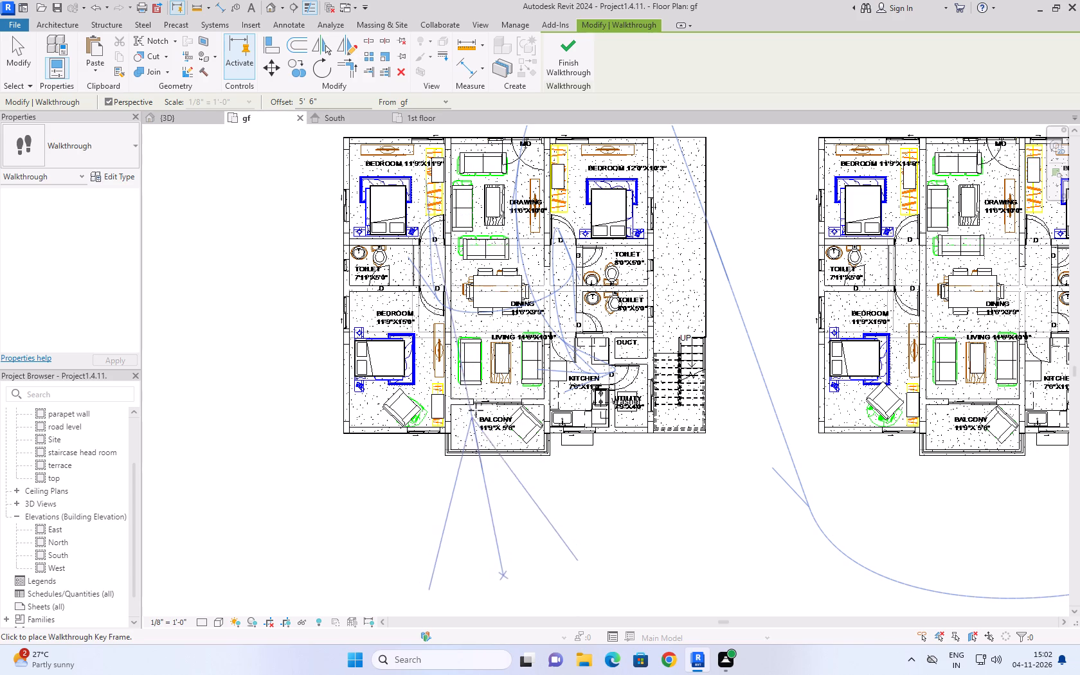
click(463, 313)
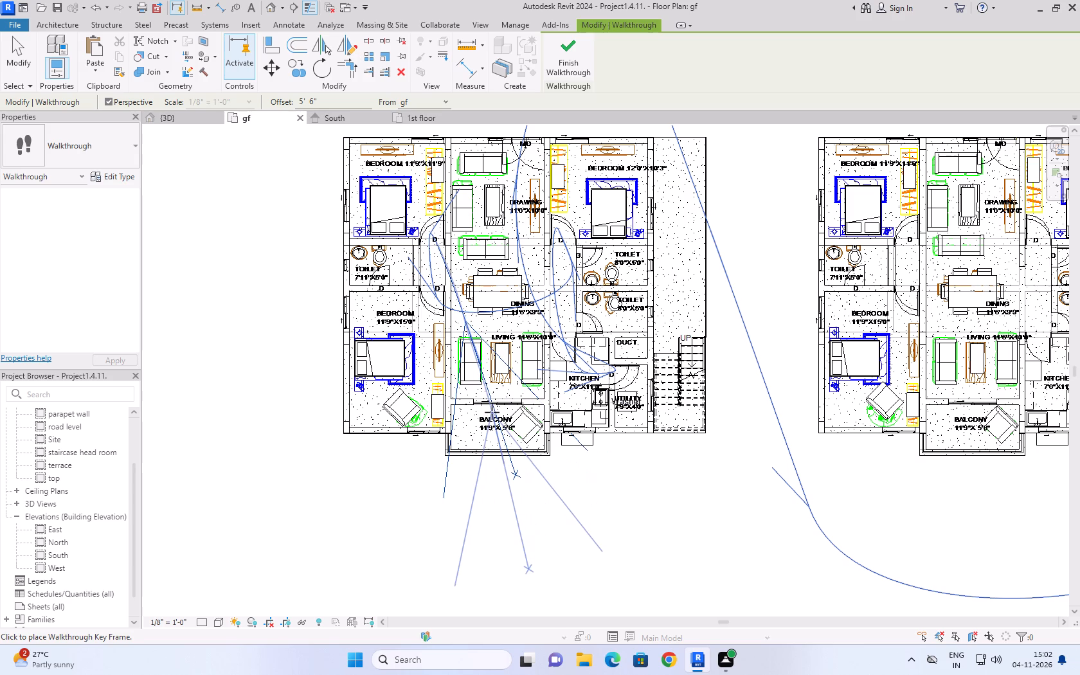
click(489, 410)
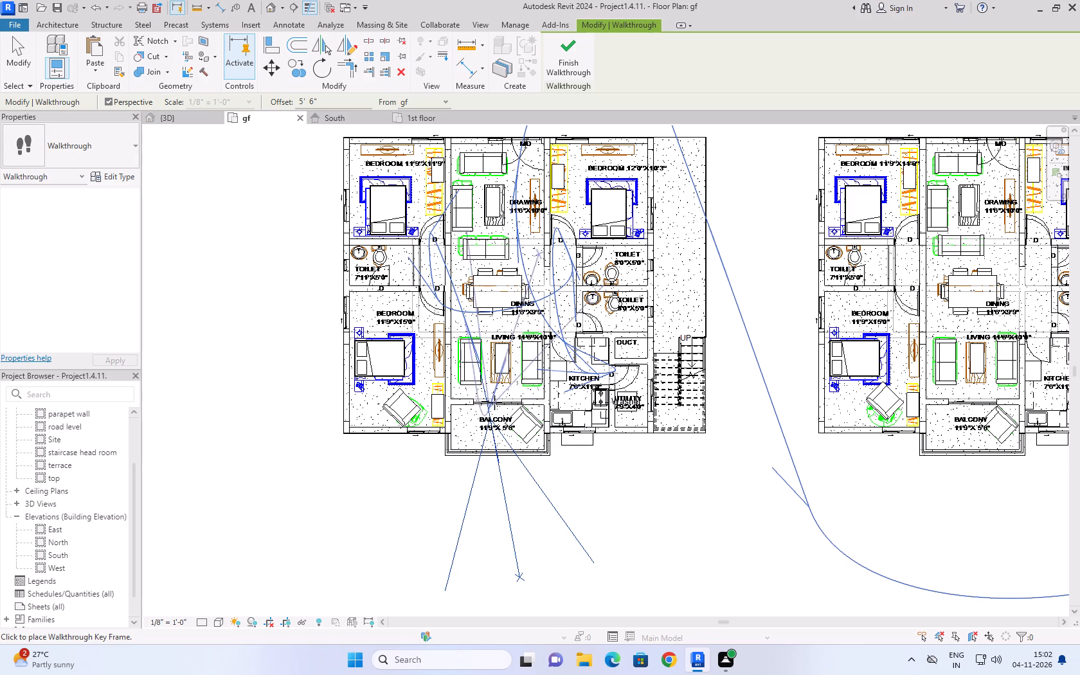
click(555, 63)
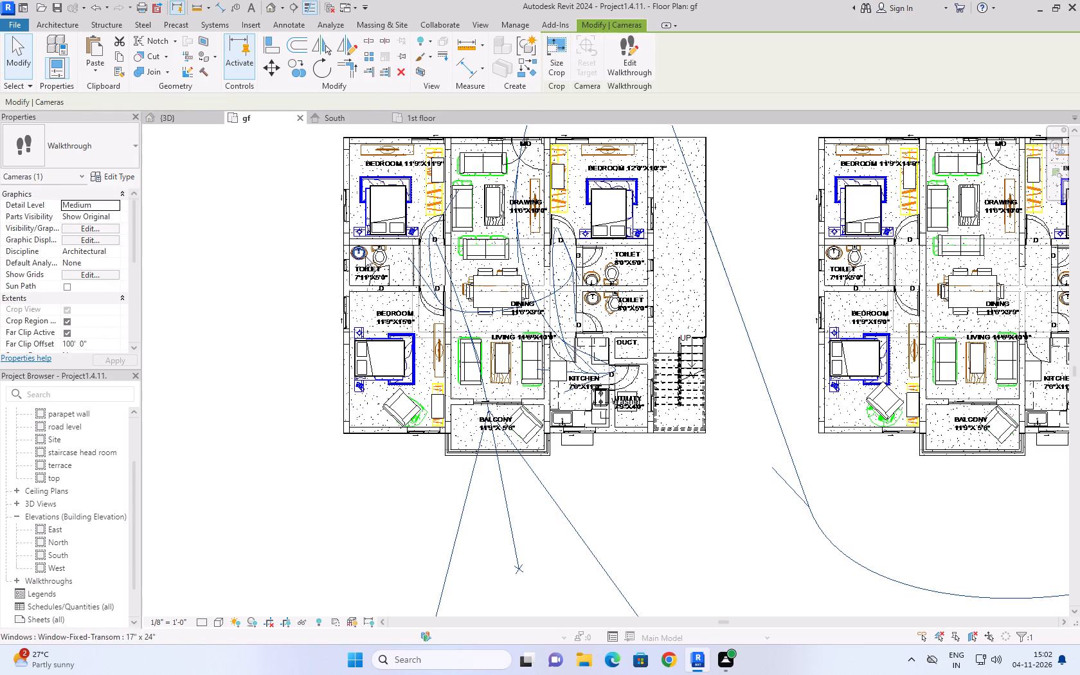
Edit the new walkthrough, open its camera view at frame 300, and tilt the camera down toward the balcony railing.
click(647, 60)
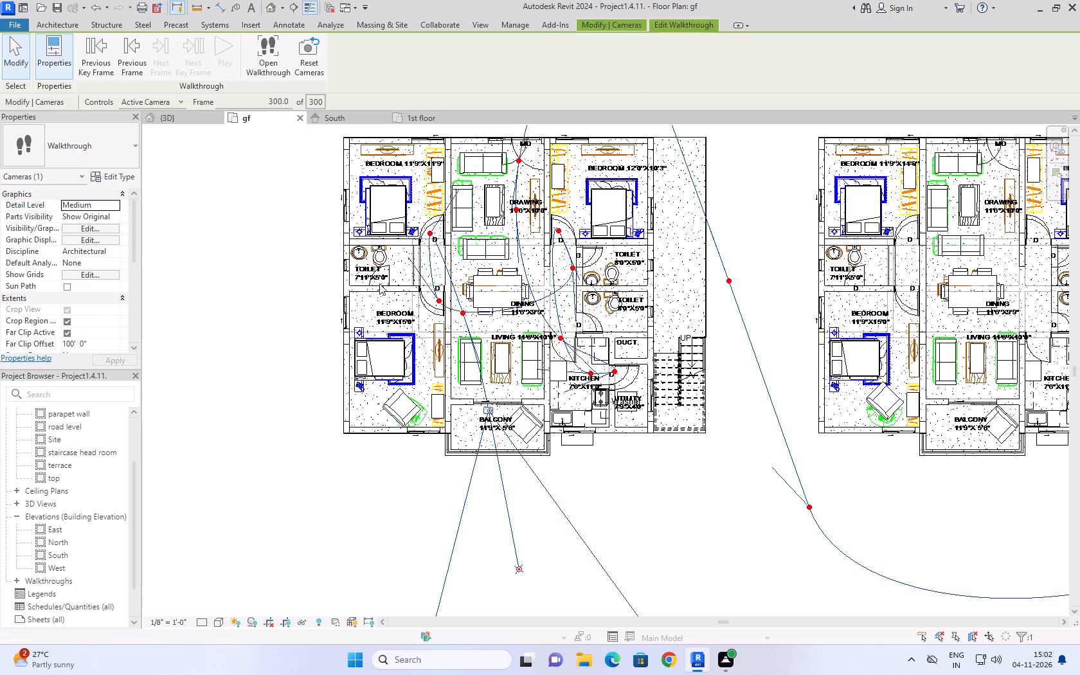
click(271, 65)
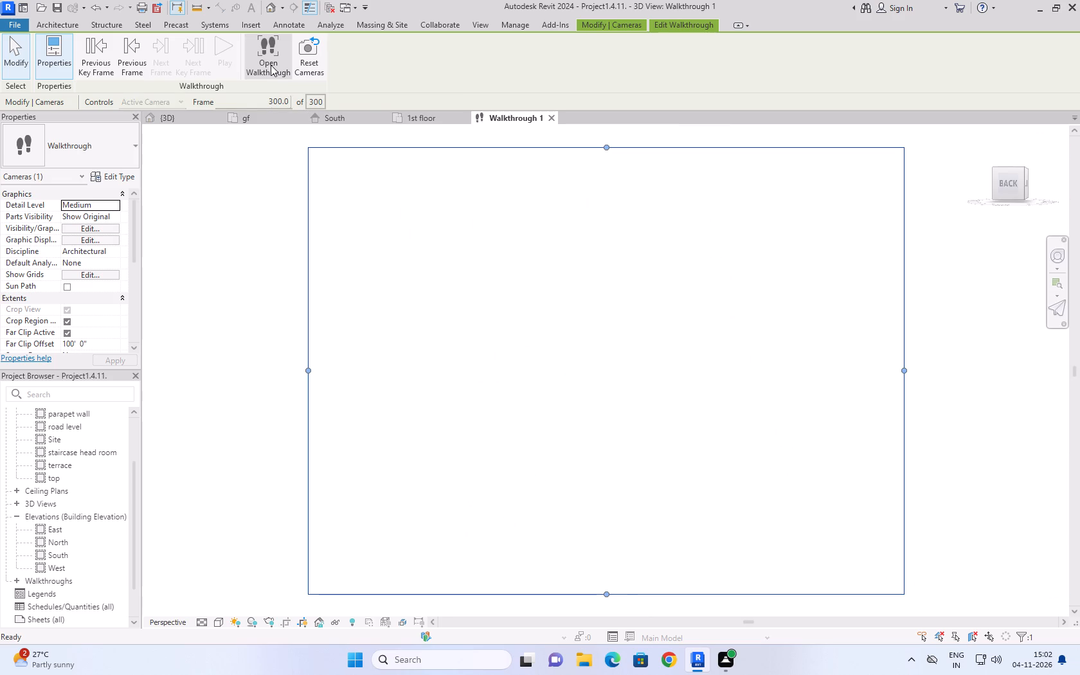
right_drag(476, 343, 477, 355)
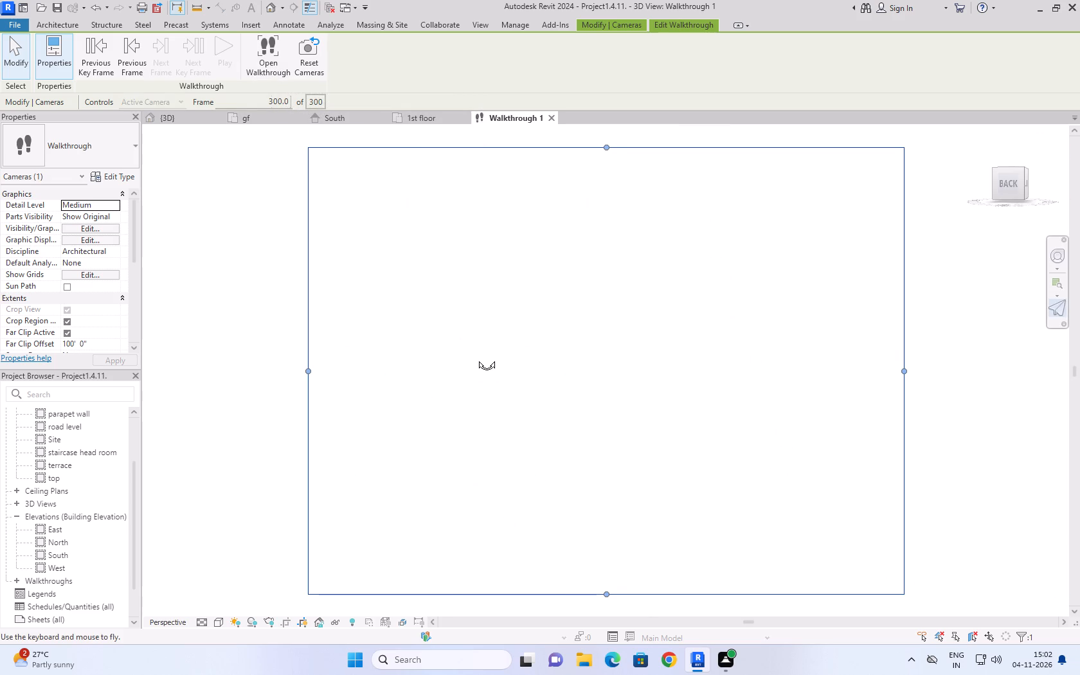
right_drag(477, 355, 548, 489)
scroll(566, 453, down, 5)
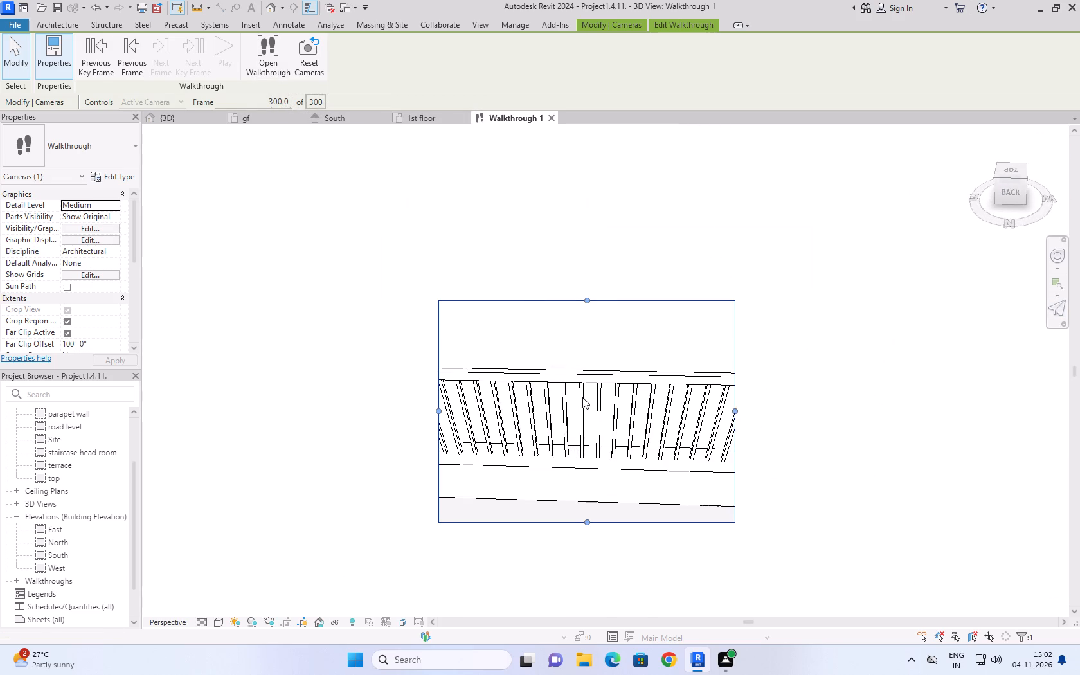
right_drag(582, 397, 595, 424)
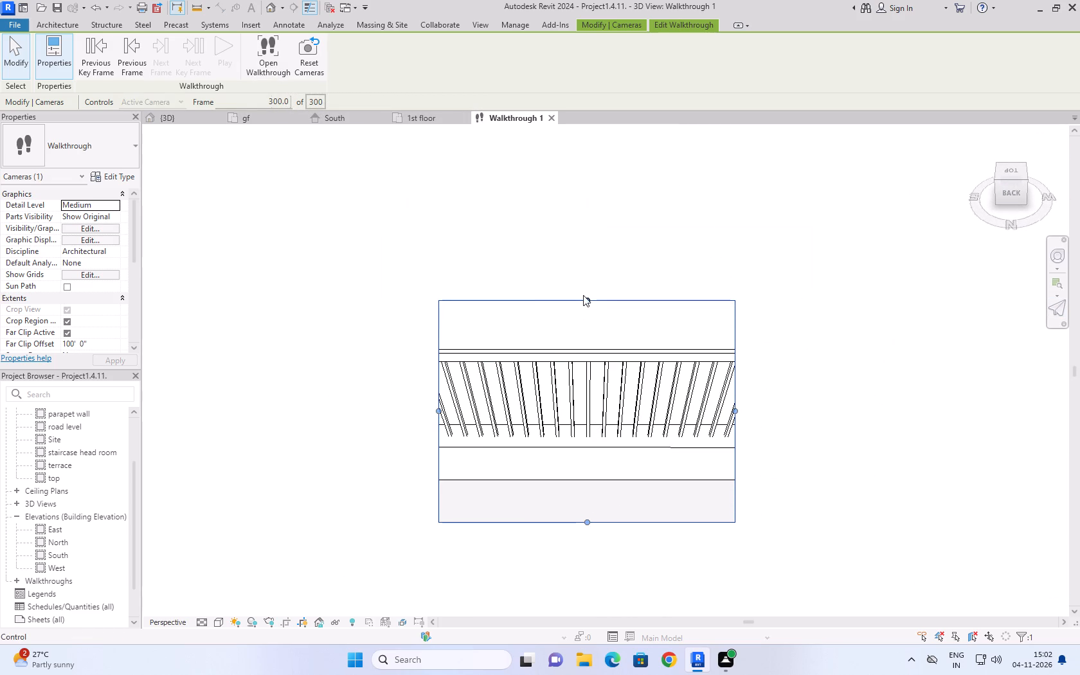
In the 3D view, move the walkthrough camera slightly back along its path from the balcony, to frame 296.8.
click(197, 116)
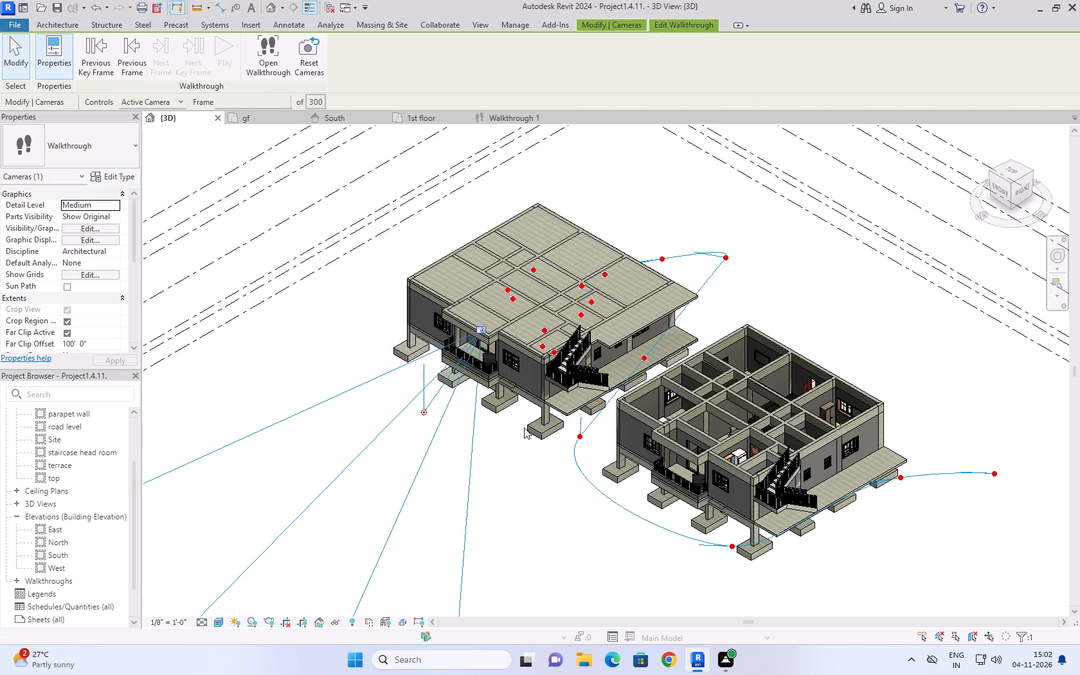
shift+middle_drag(512, 430, 513, 364)
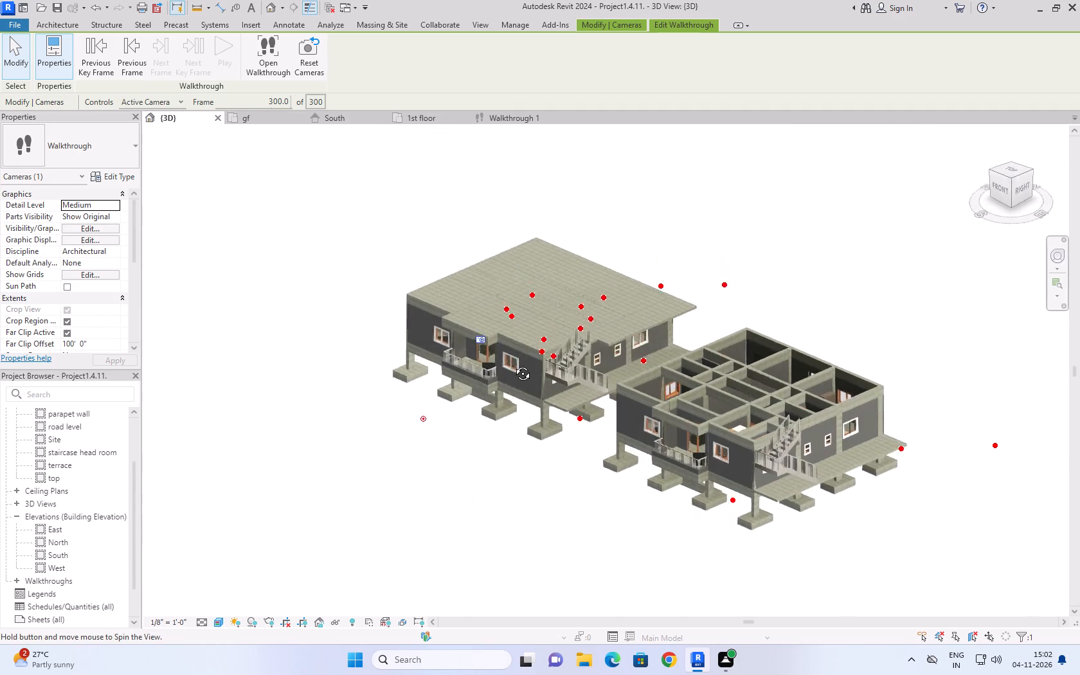
shift+middle_drag(513, 364, 569, 278)
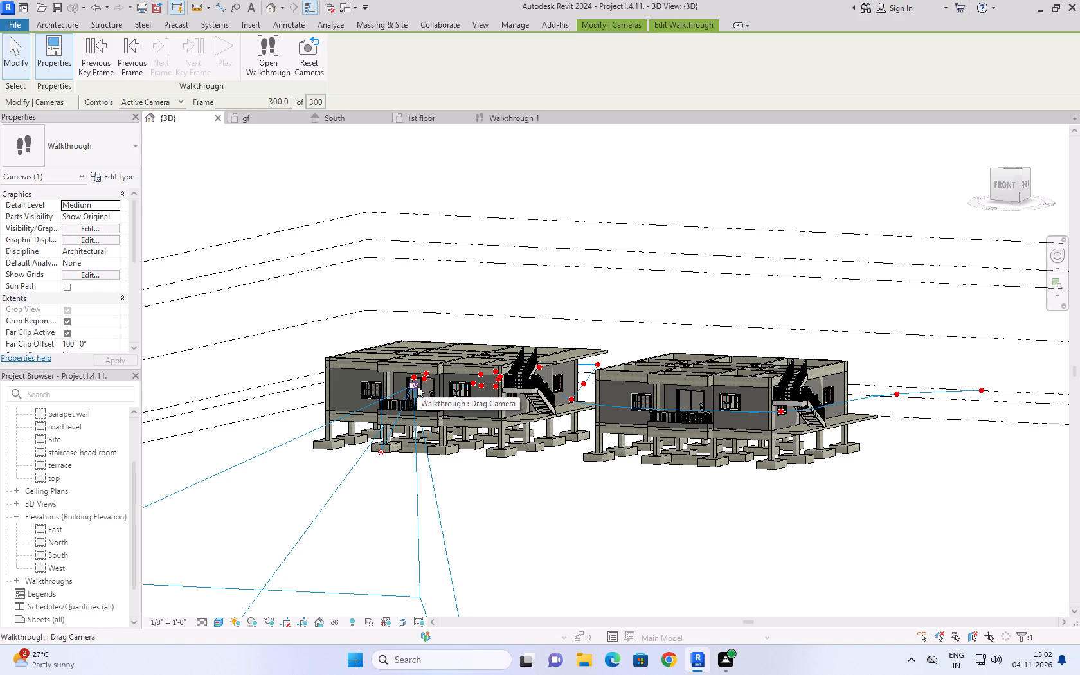
click(525, 164)
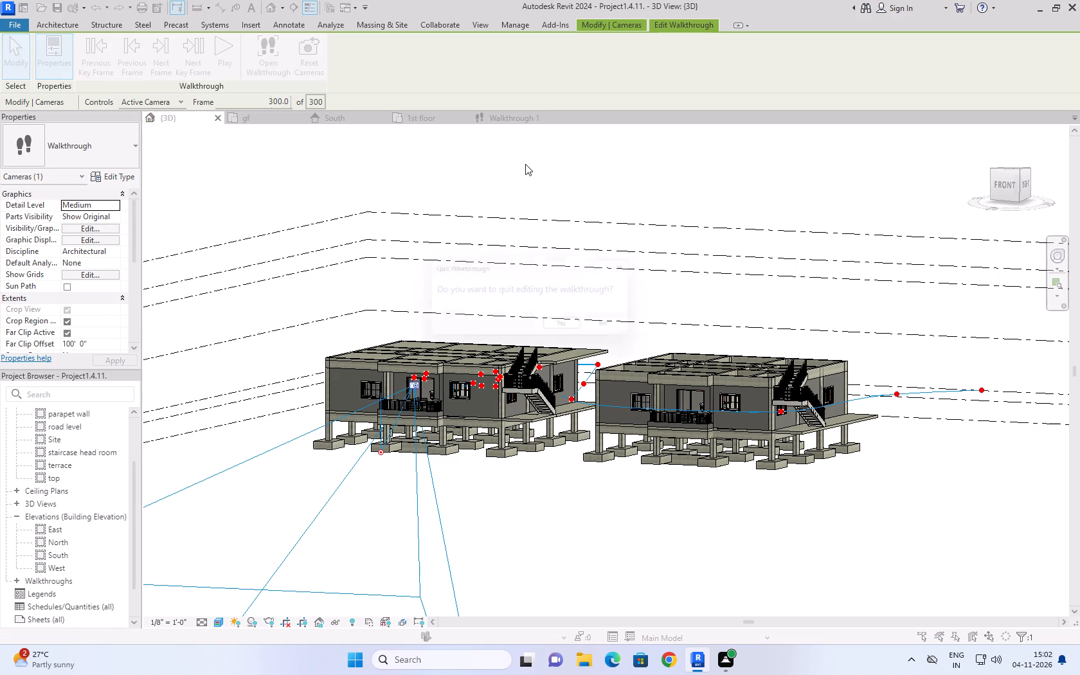
click(624, 264)
click(635, 265)
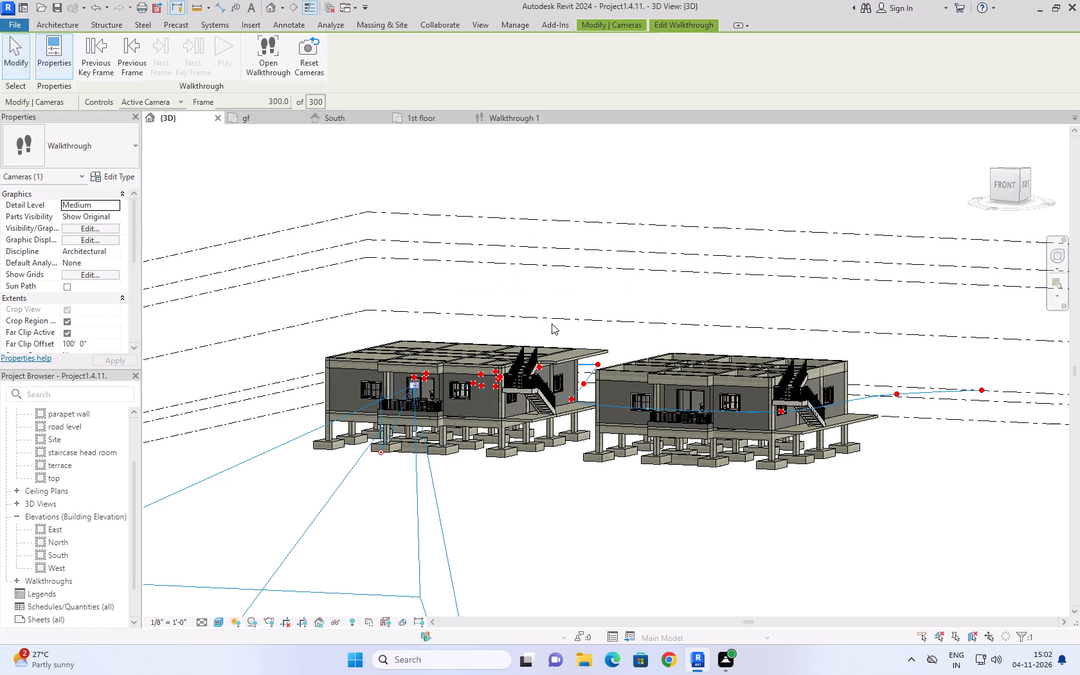
click(413, 385)
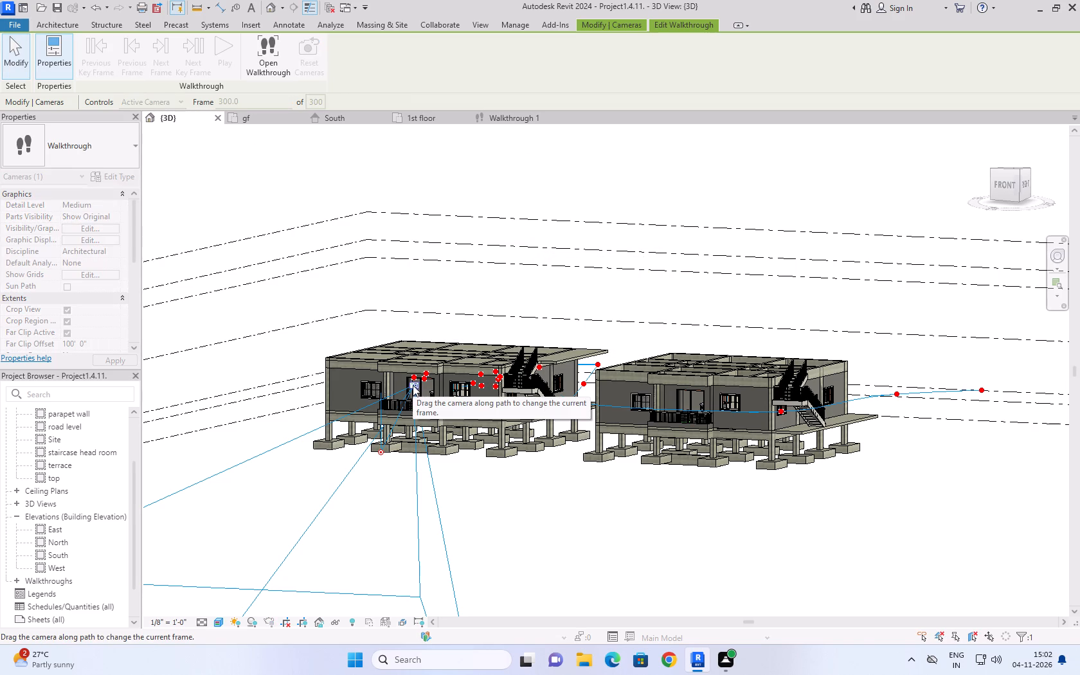
click(417, 382)
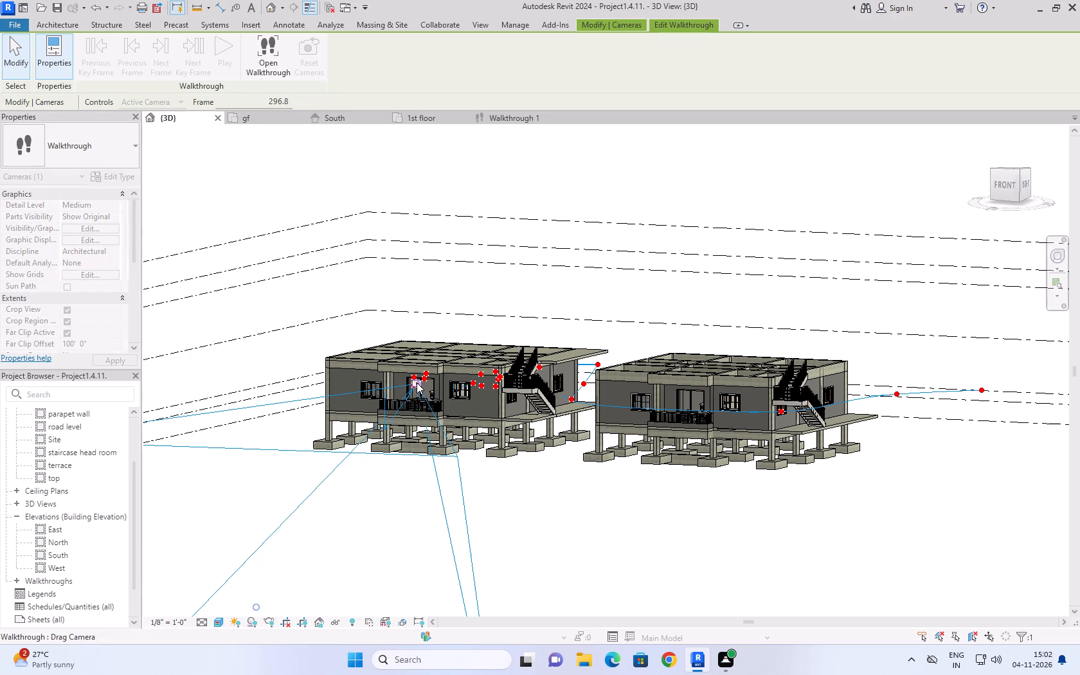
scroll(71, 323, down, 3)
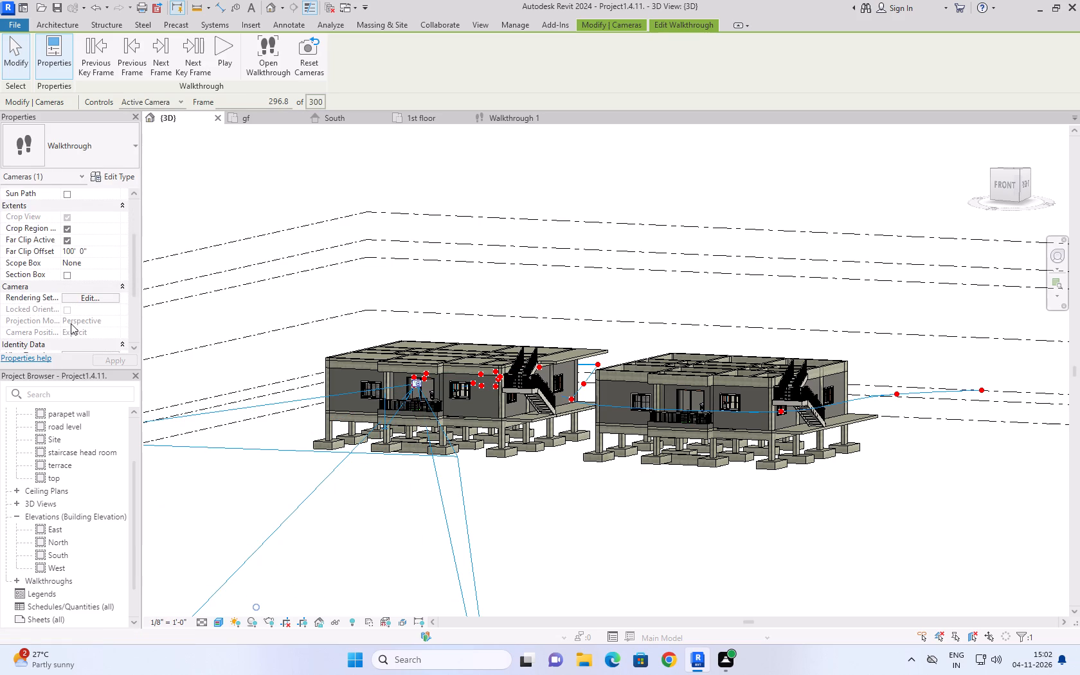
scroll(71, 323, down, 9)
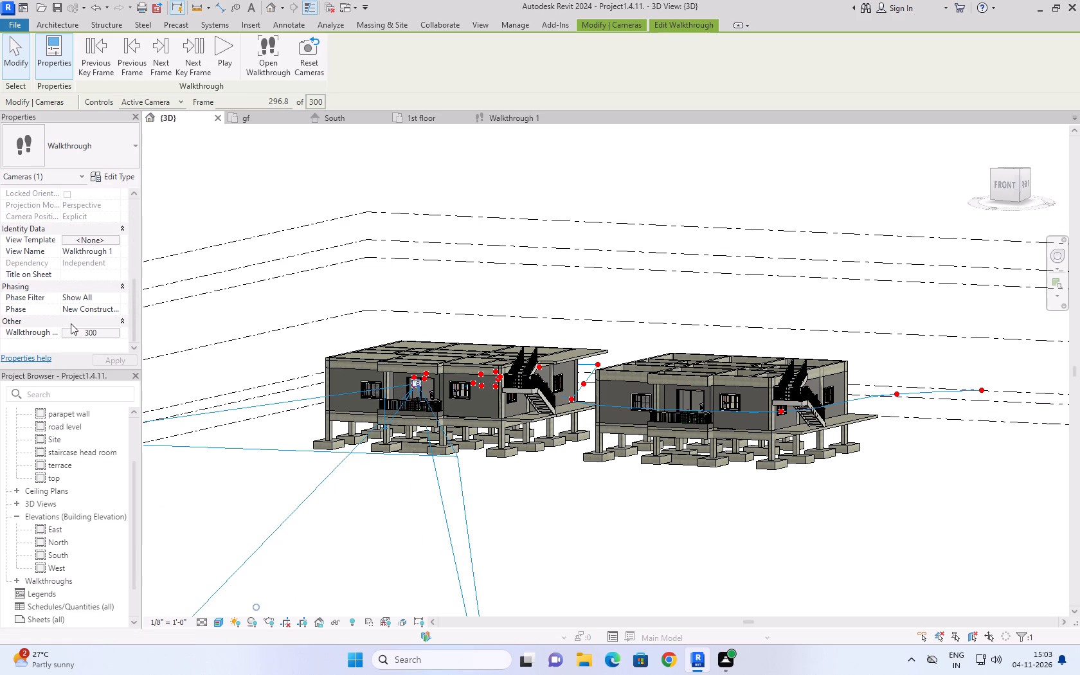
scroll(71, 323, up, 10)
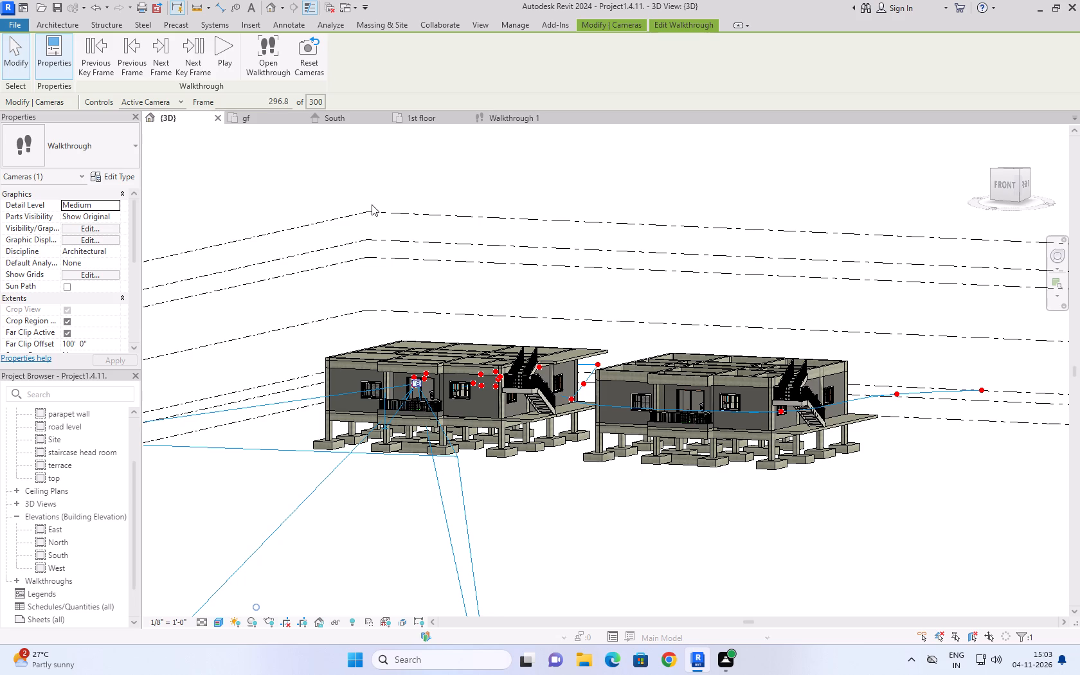
Enlarge the Walkthrough 1 crop region on all four sides and turn the camera down toward the balcony floor and armchair.
click(507, 114)
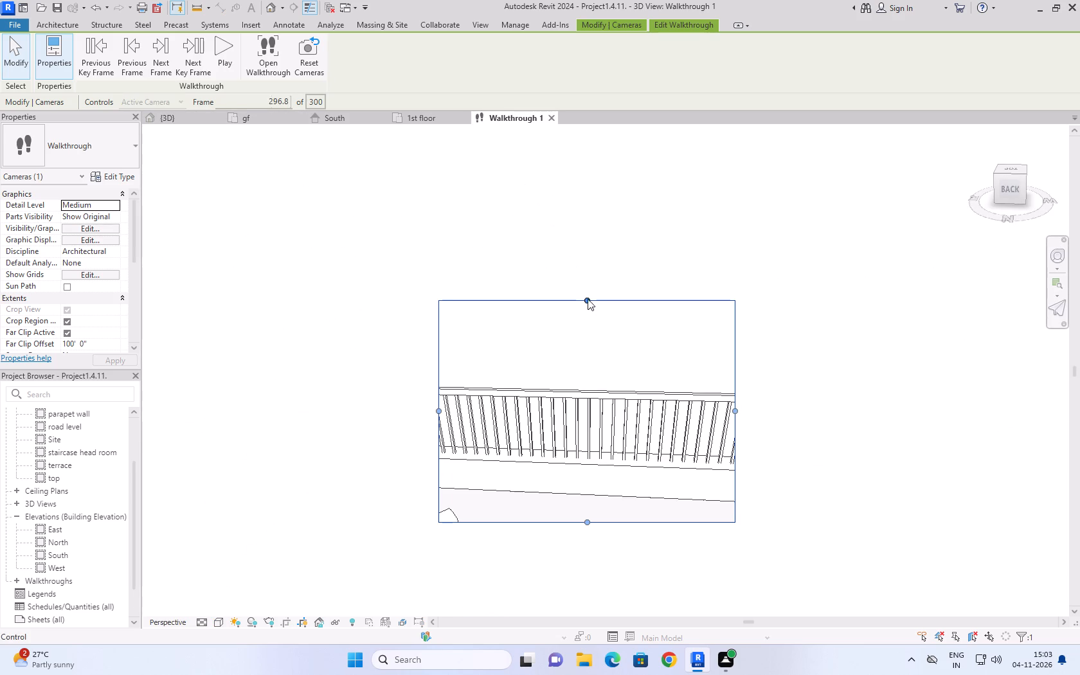
drag(588, 299, 595, 202)
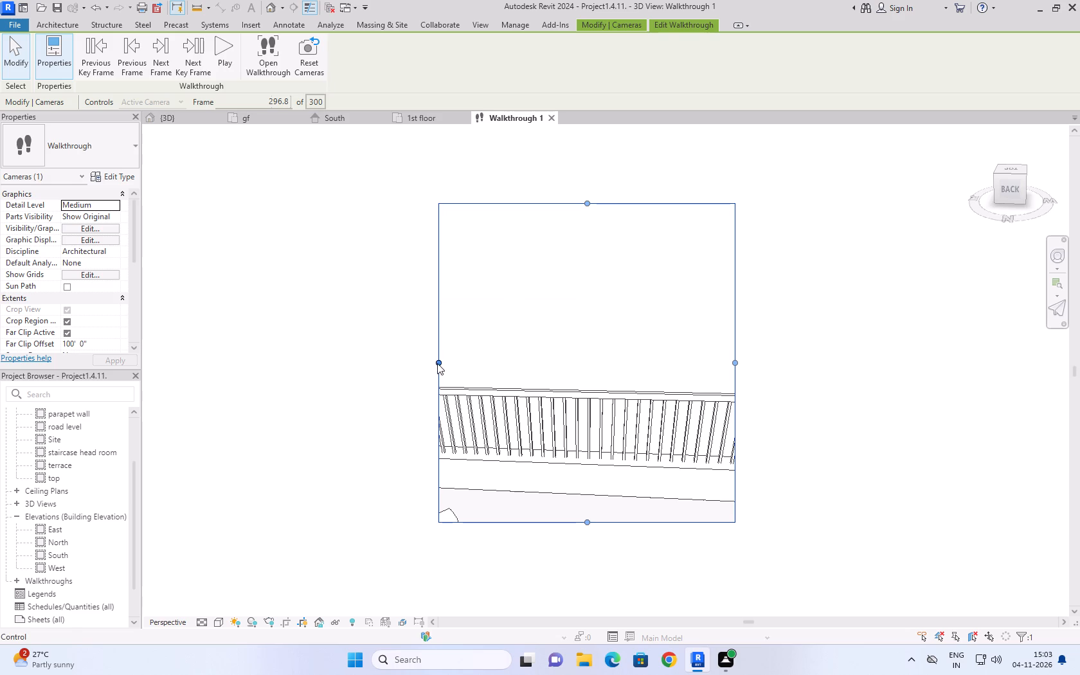
drag(437, 364, 268, 383)
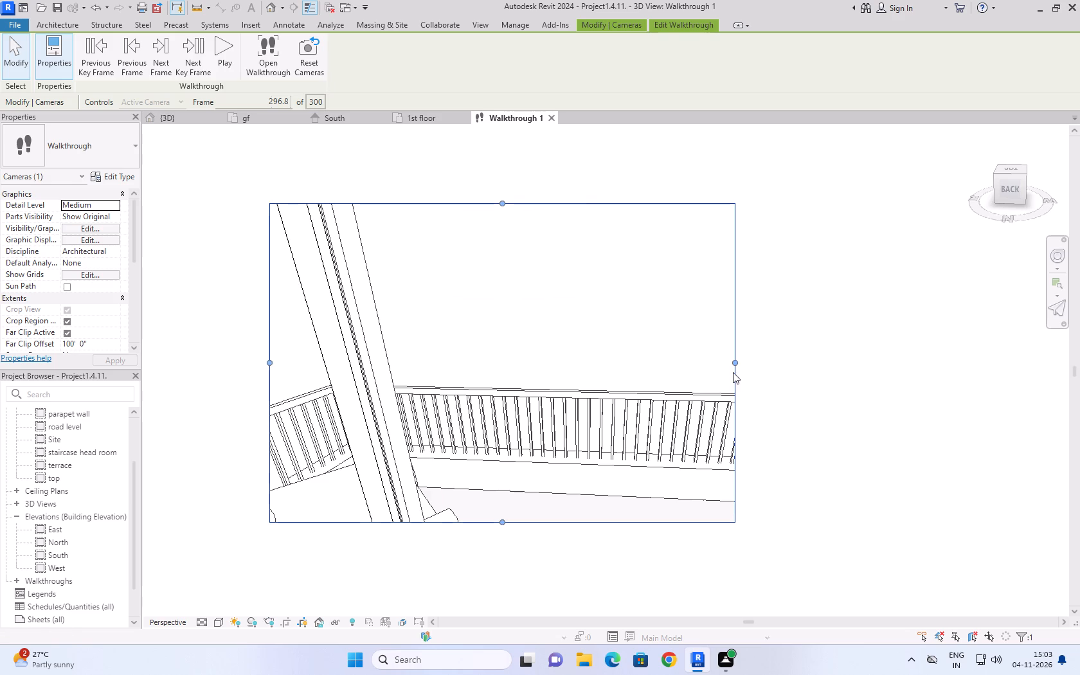
drag(735, 364, 851, 361)
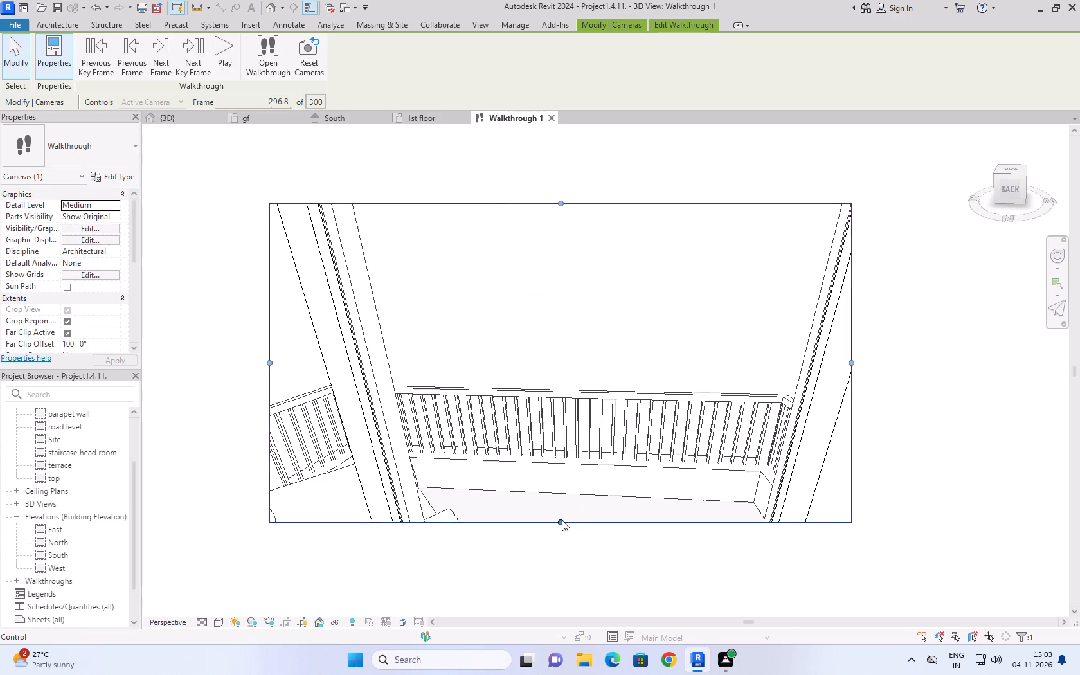
drag(562, 523, 562, 593)
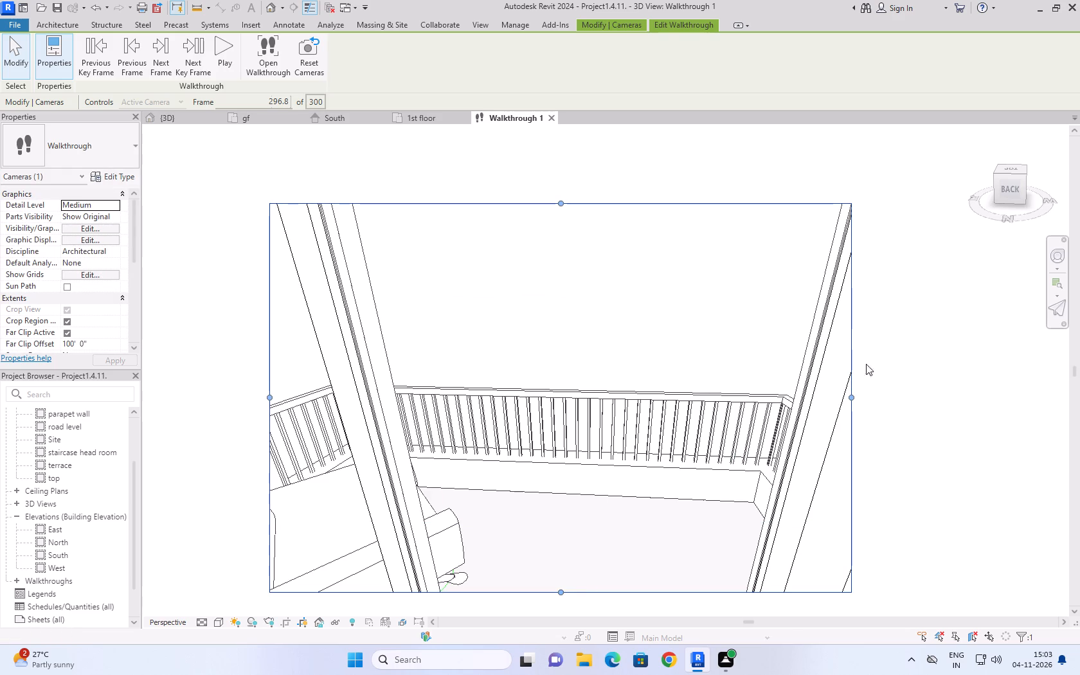
right_drag(539, 371, 582, 427)
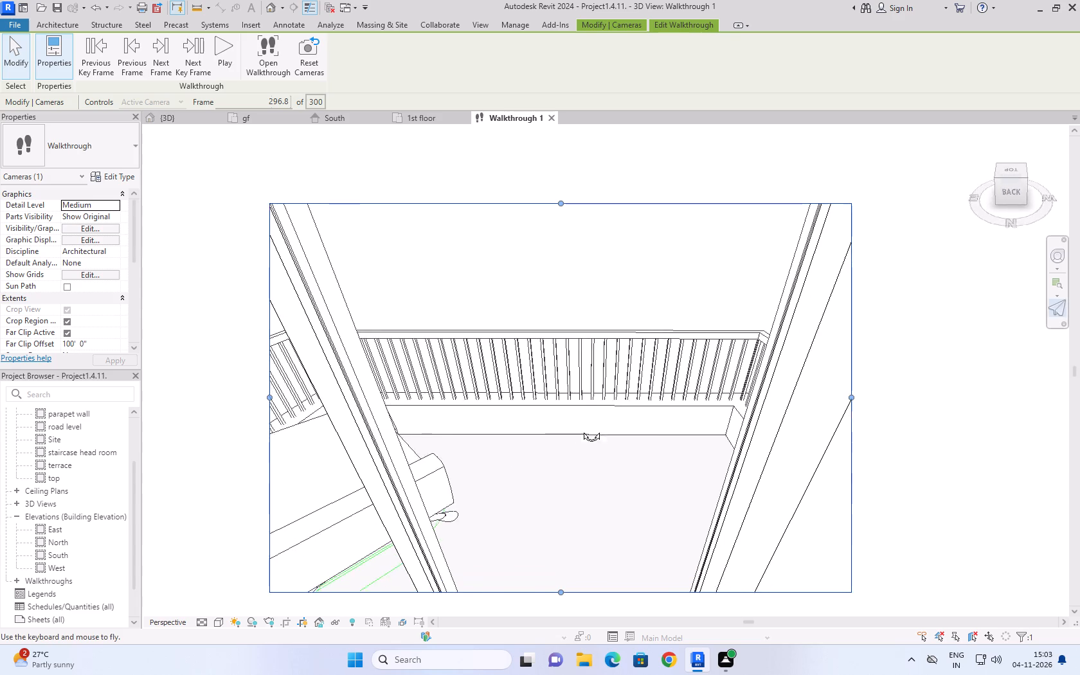
right_drag(582, 427, 479, 446)
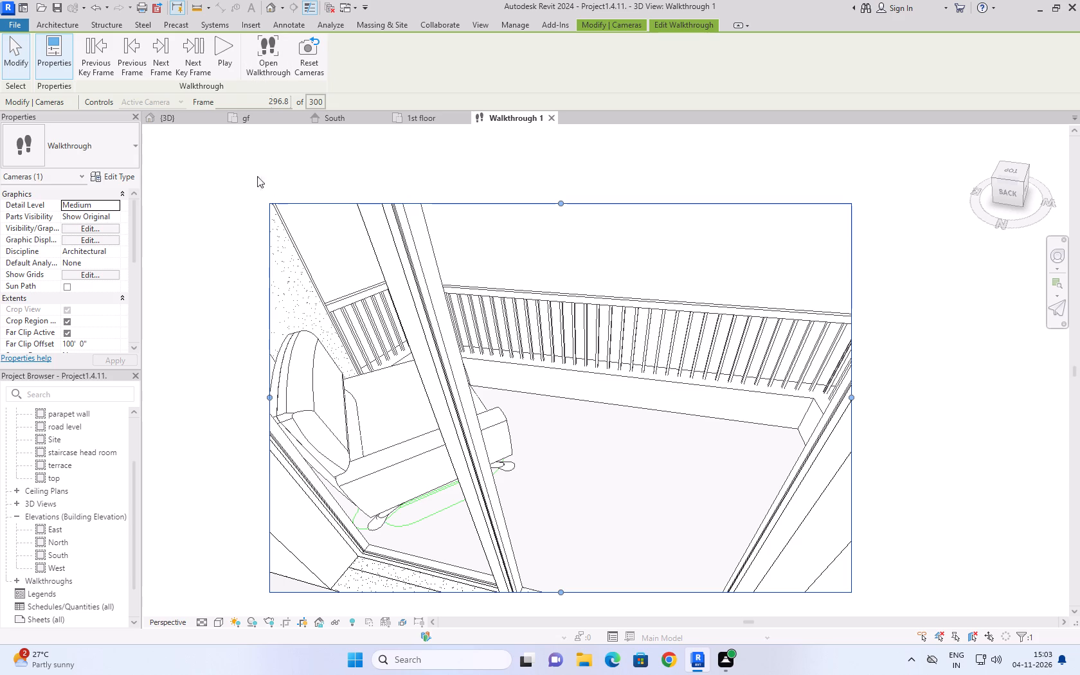
In the gf plan, move the walkthrough camera back along the path to the key frame between dining and living, frame 286.2.
click(198, 121)
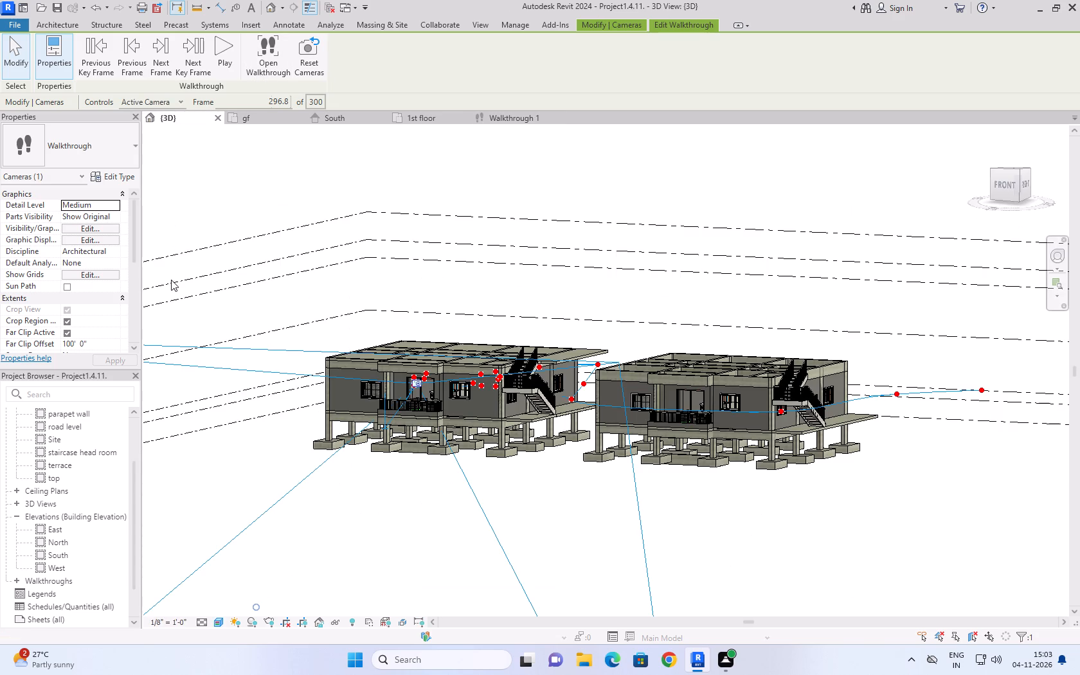
click(276, 125)
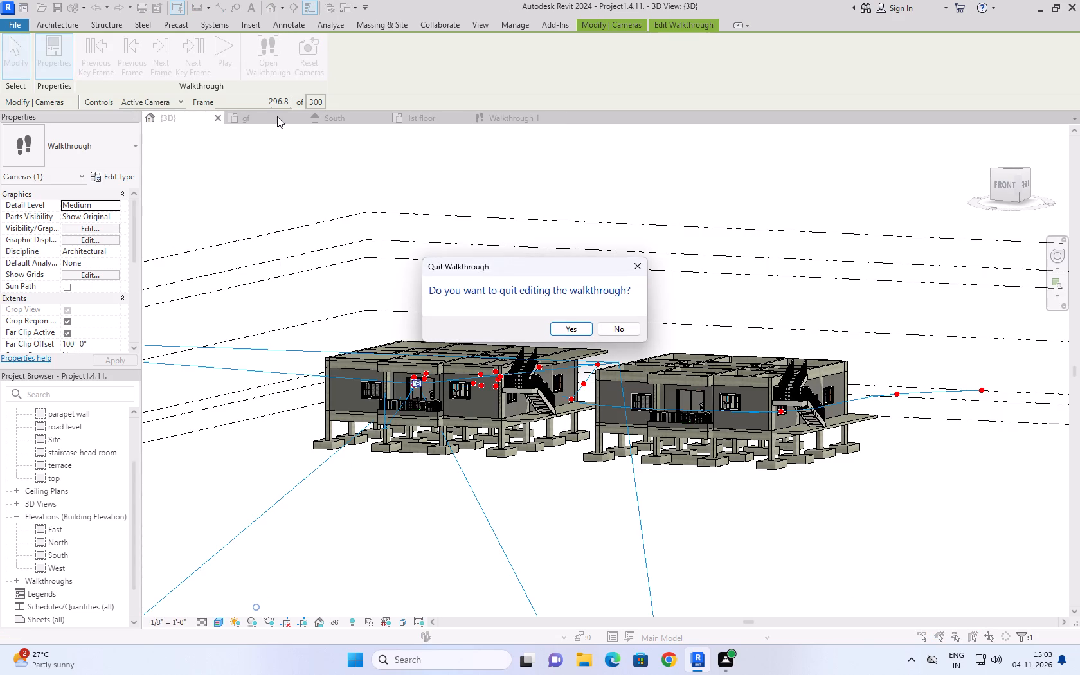
click(638, 271)
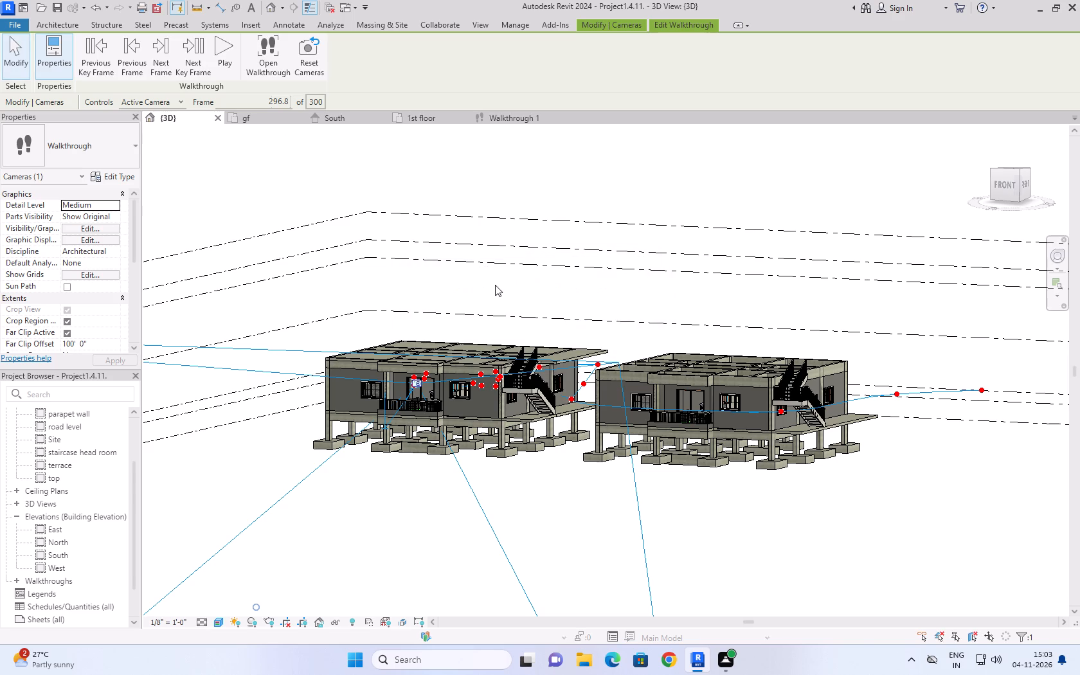
click(262, 119)
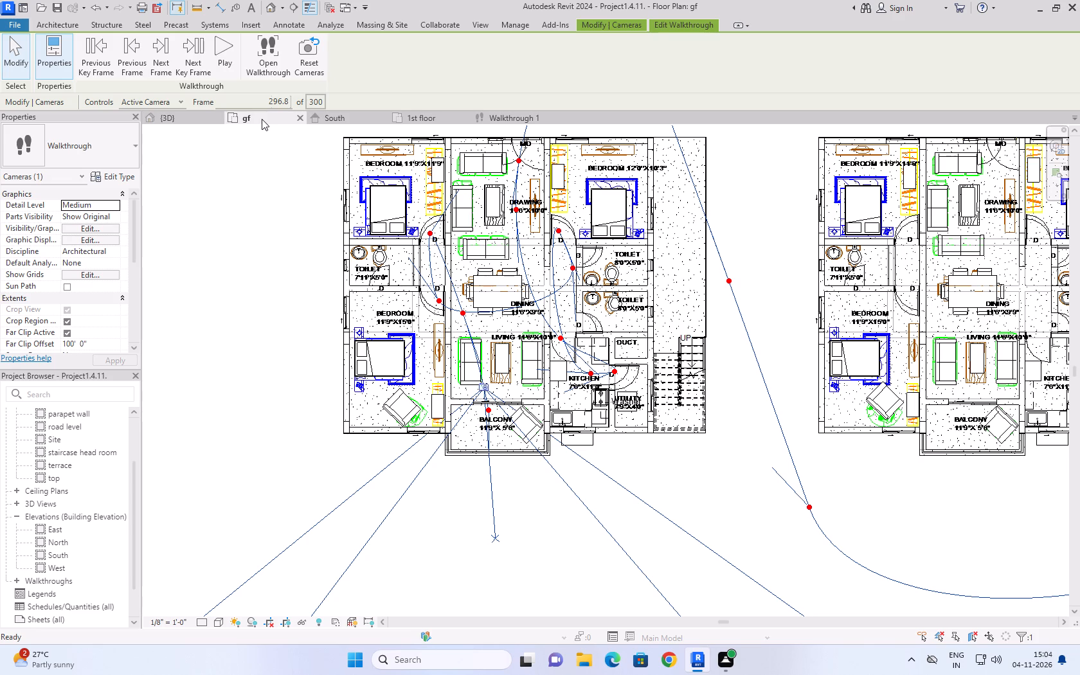
scroll(480, 449, up, 3)
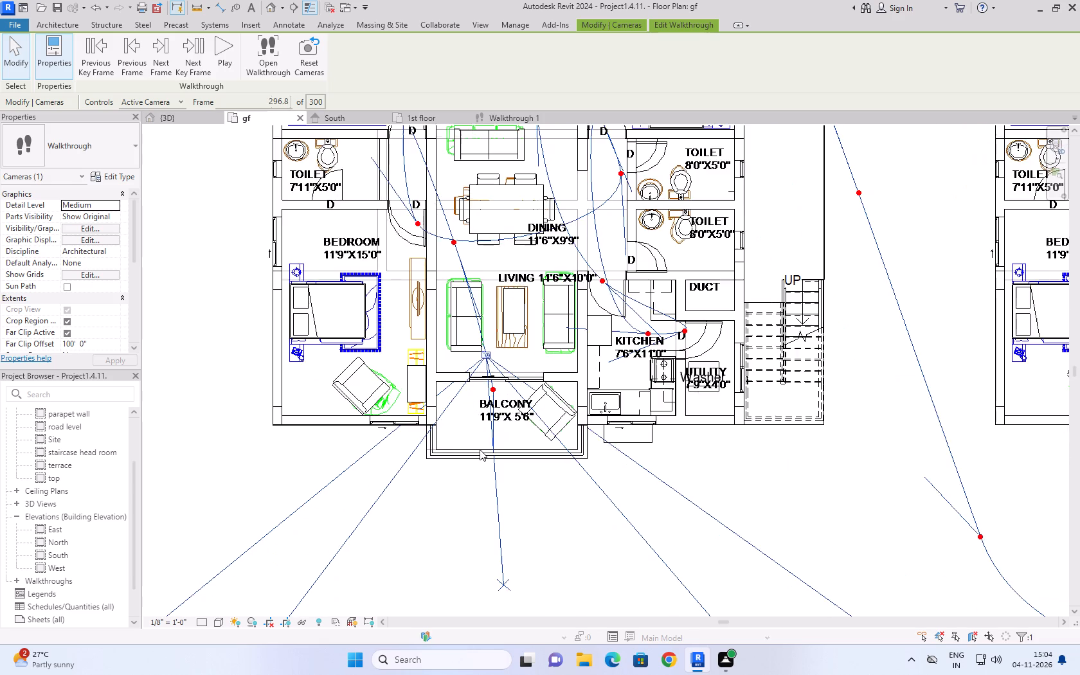
scroll(480, 449, up, 2)
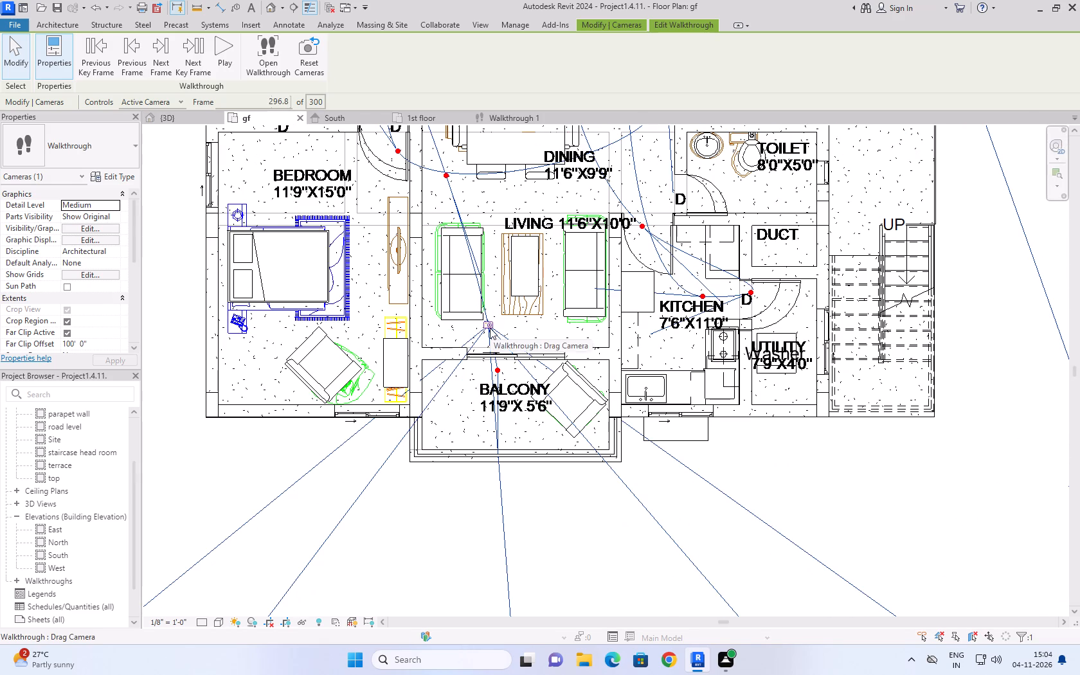
drag(490, 328, 449, 181)
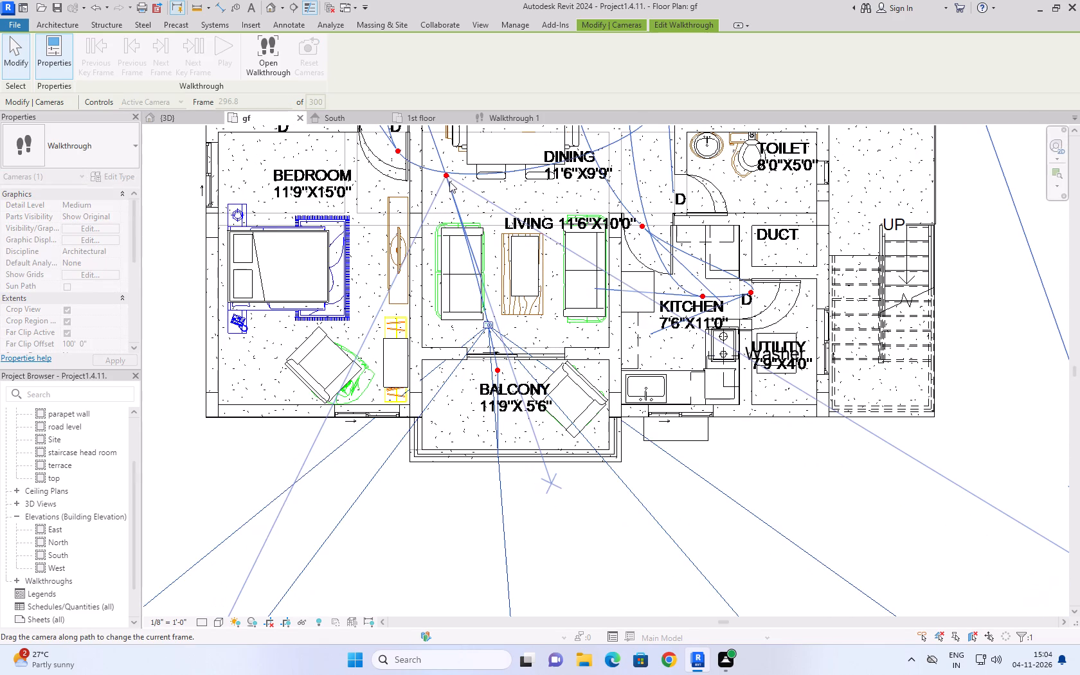
drag(449, 181, 449, 179)
scroll(473, 392, down, 2)
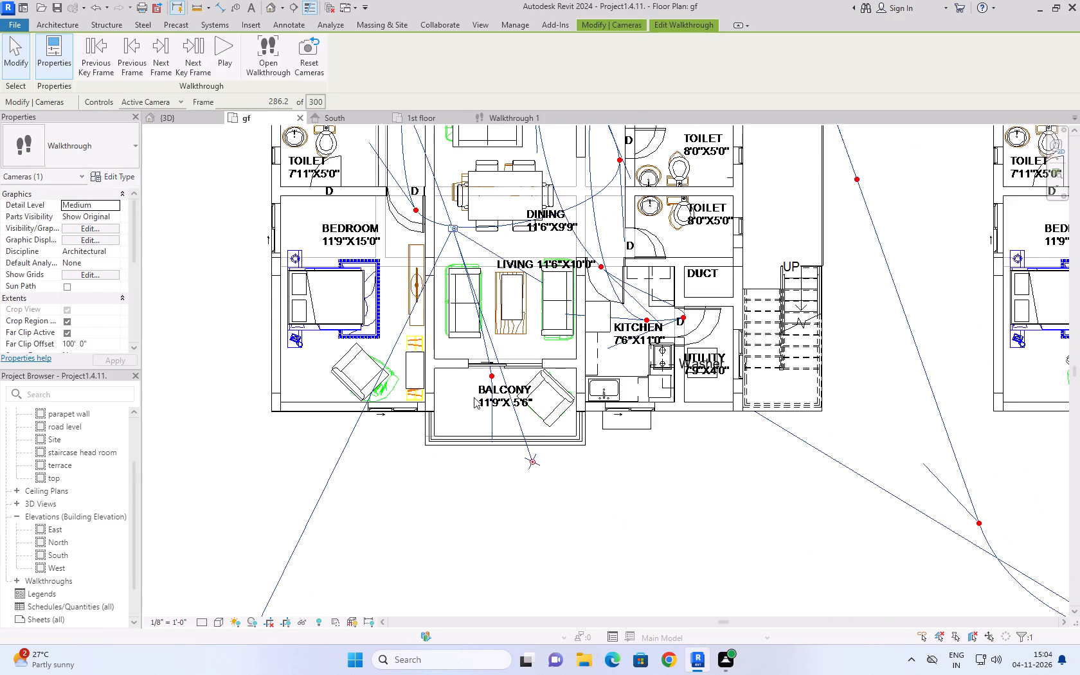
scroll(474, 397, down, 1)
Open the walkthrough camera view at frame 286.2 and tilt the camera down toward the living room sofas, coffee table and balcony door.
click(267, 55)
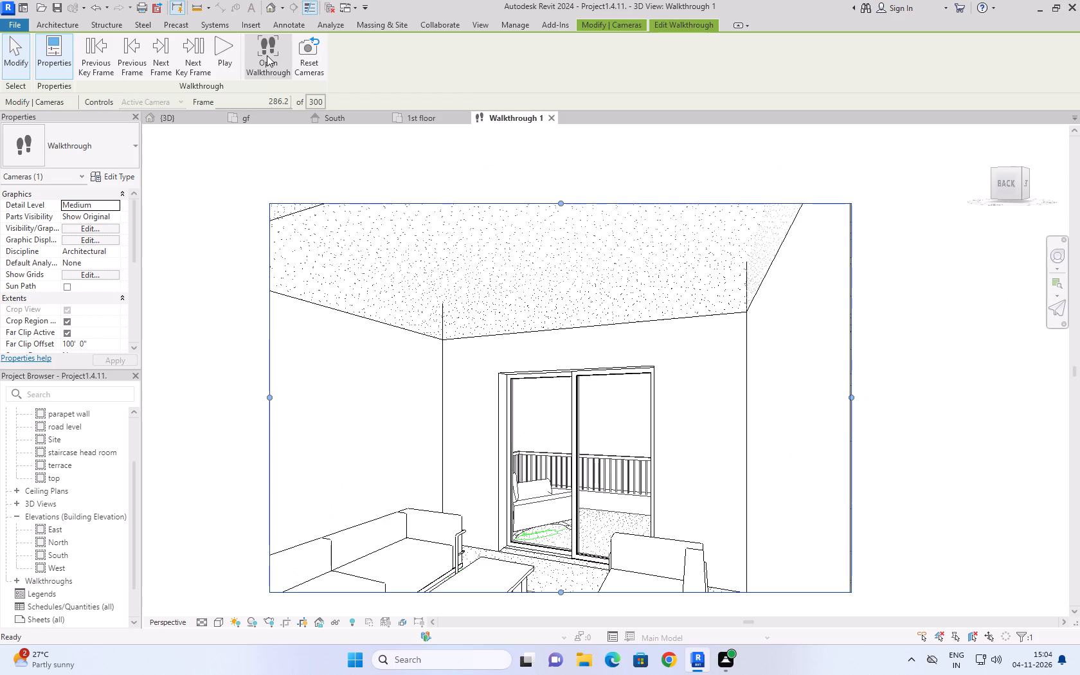
right_drag(519, 293, 504, 368)
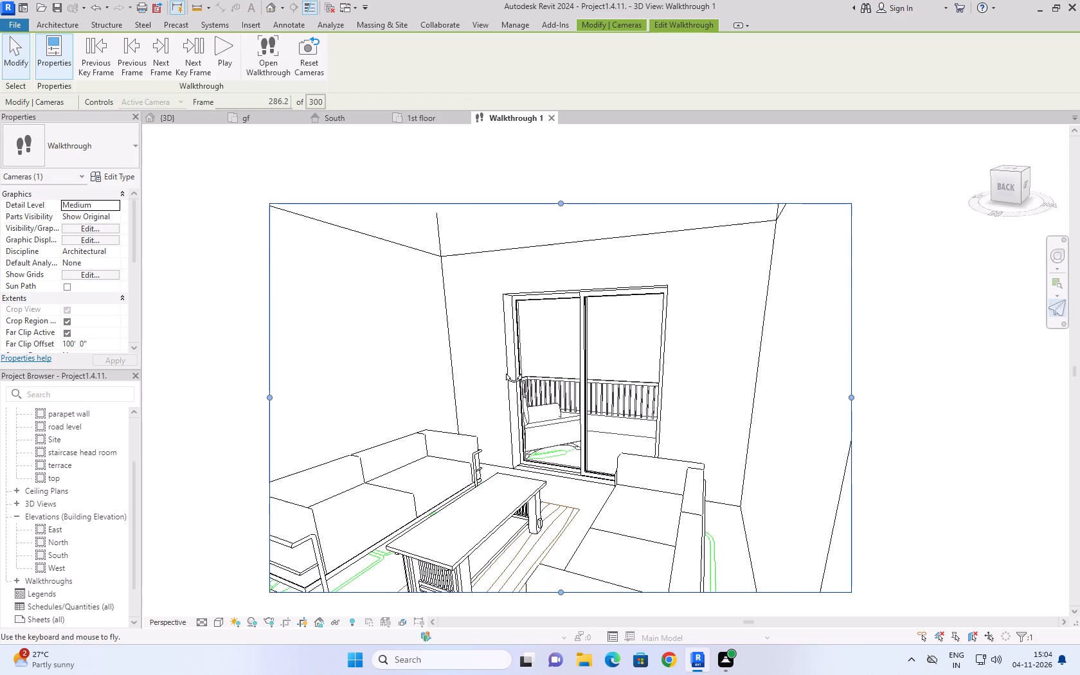
right_drag(504, 368, 493, 411)
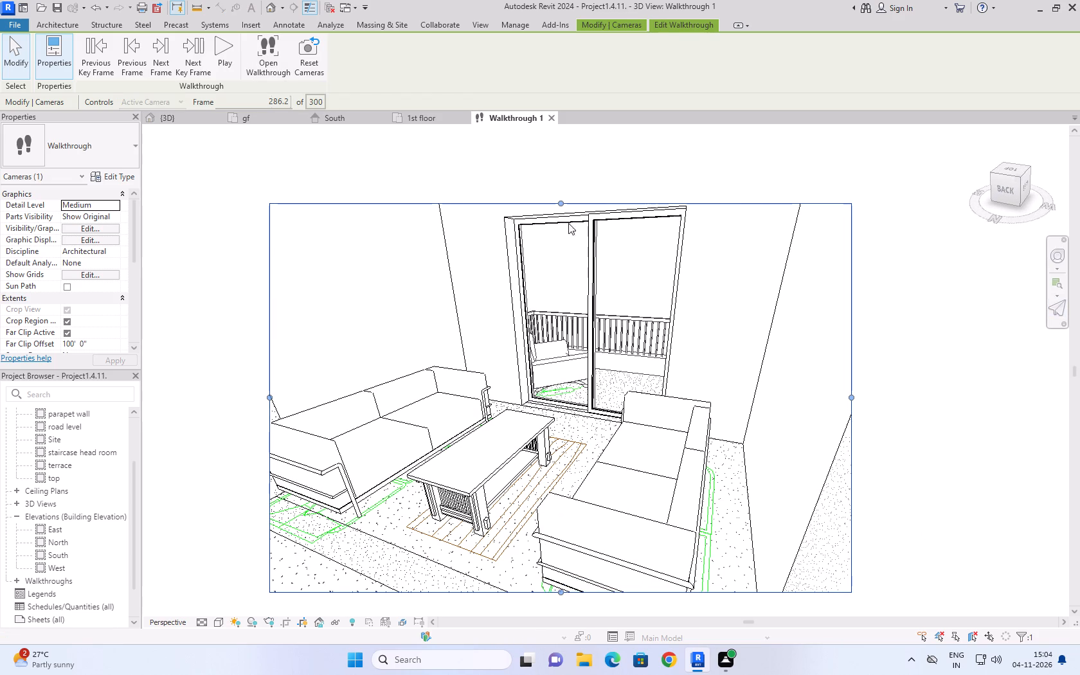
Enlarge the Walkthrough 1 crop region upward, downward and to the left around the living room.
drag(564, 205, 558, 155)
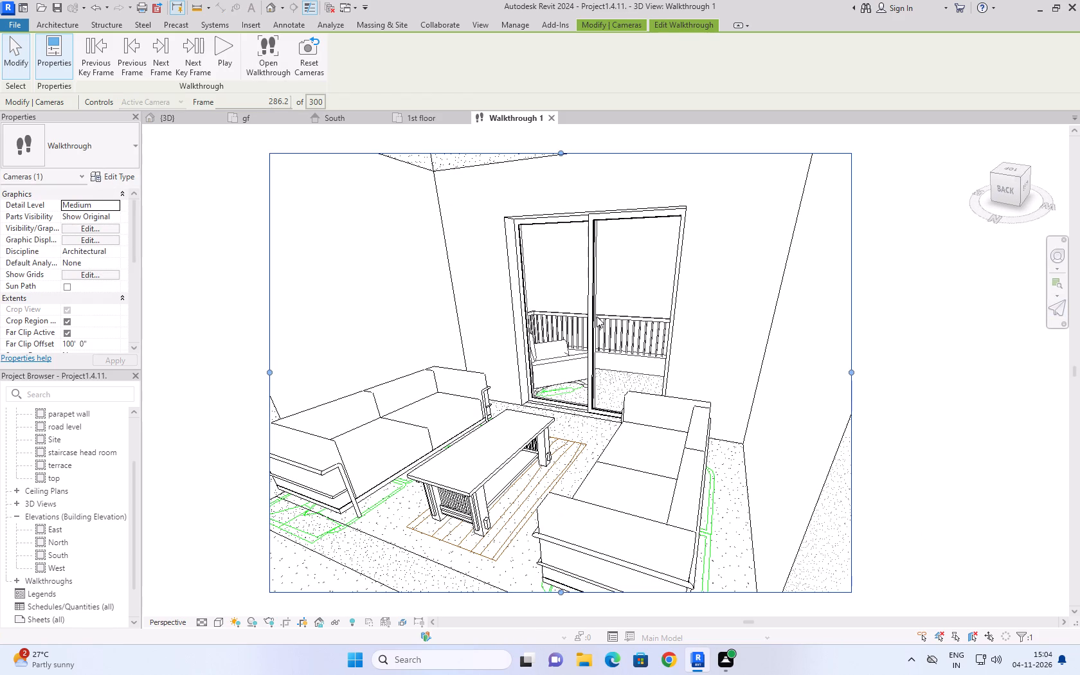
scroll(597, 316, down, 2)
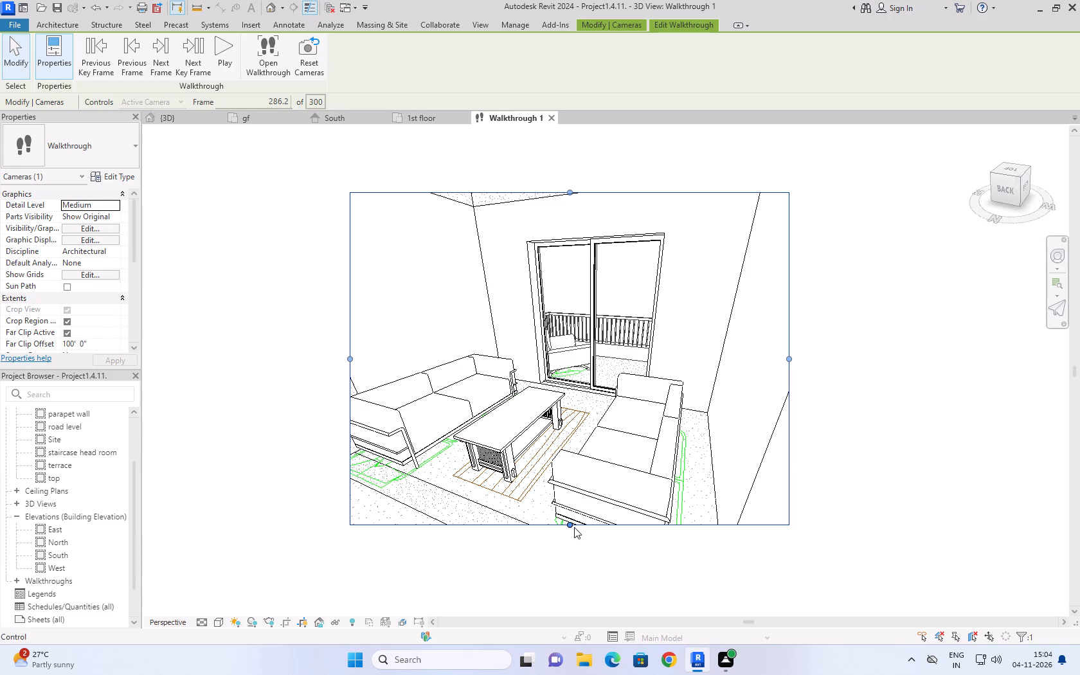
drag(570, 526, 573, 560)
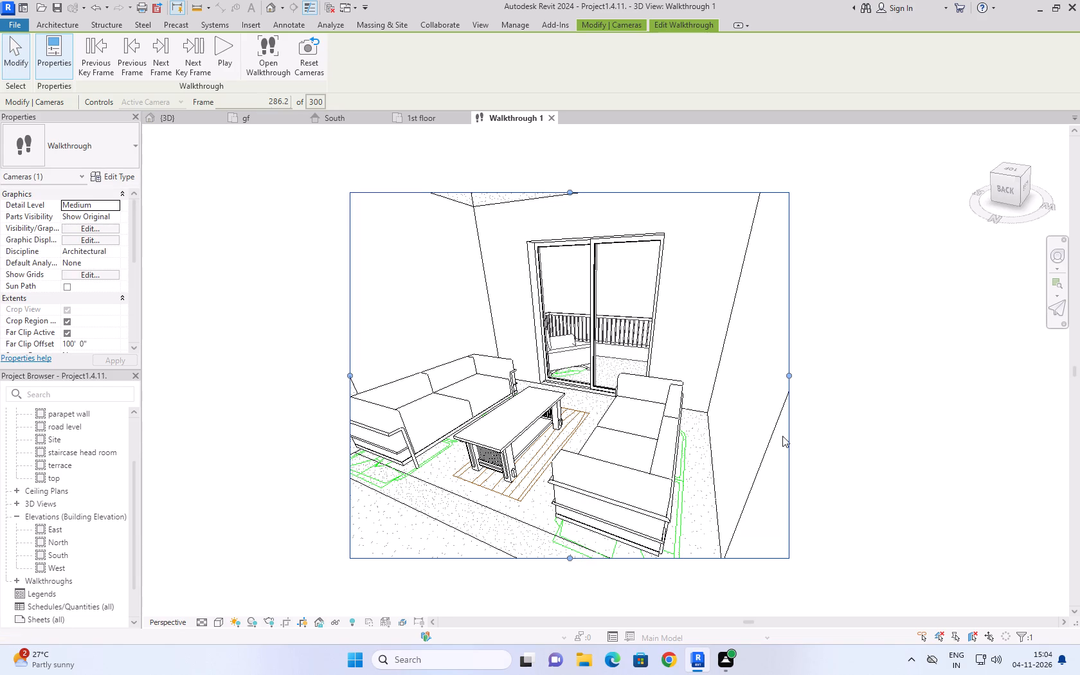
drag(349, 375, 325, 371)
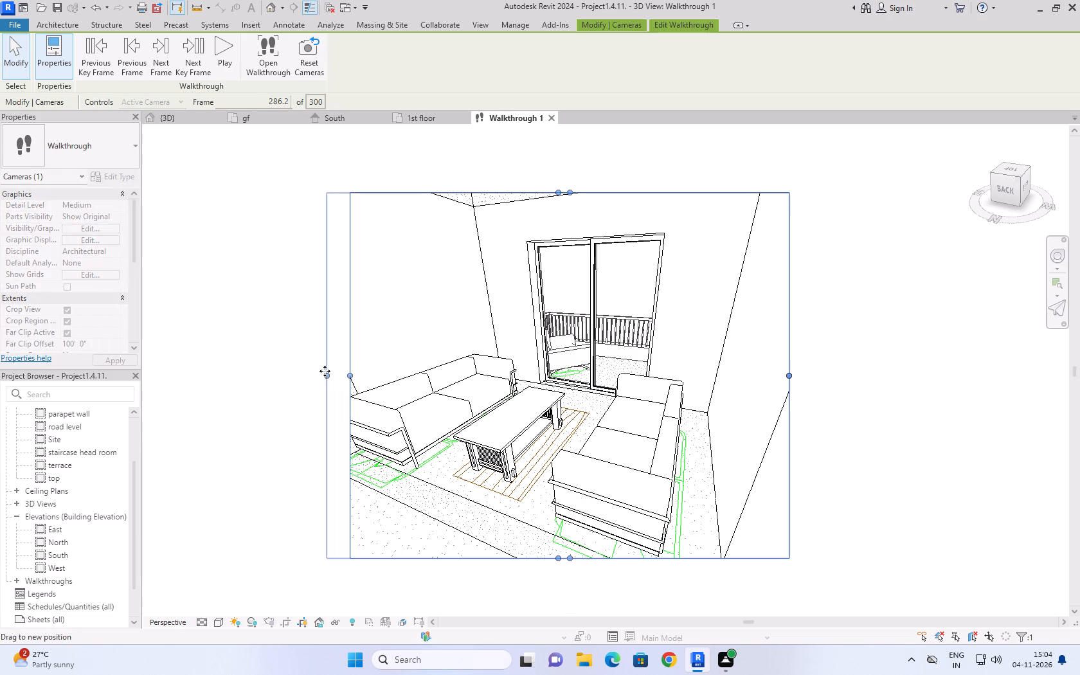
drag(325, 371, 324, 371)
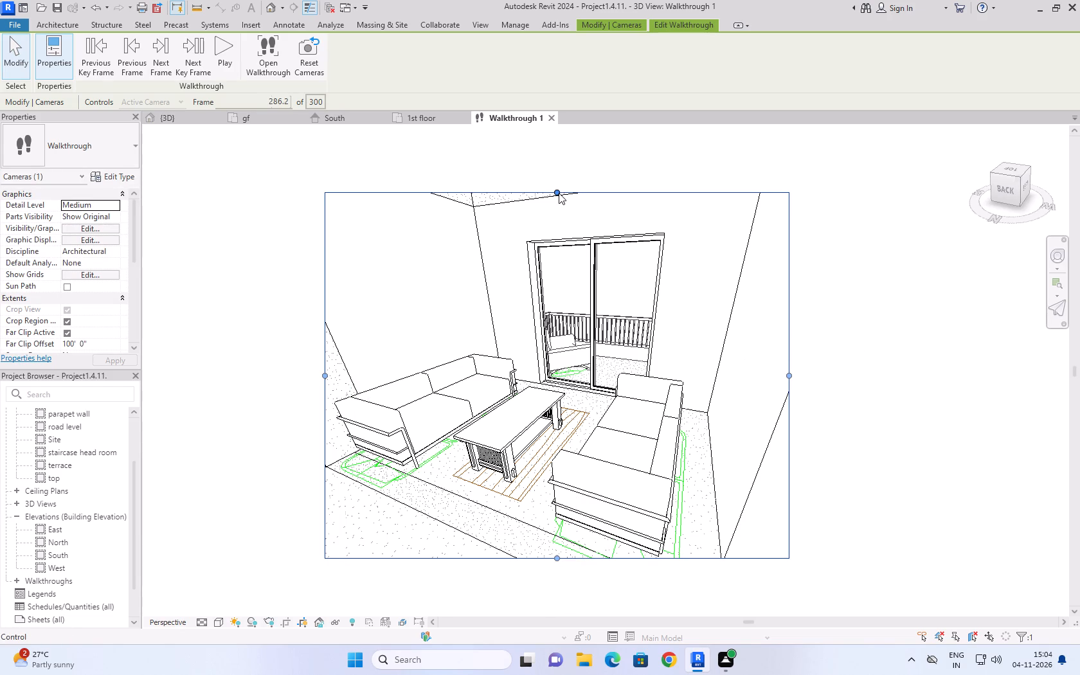
drag(559, 193, 552, 170)
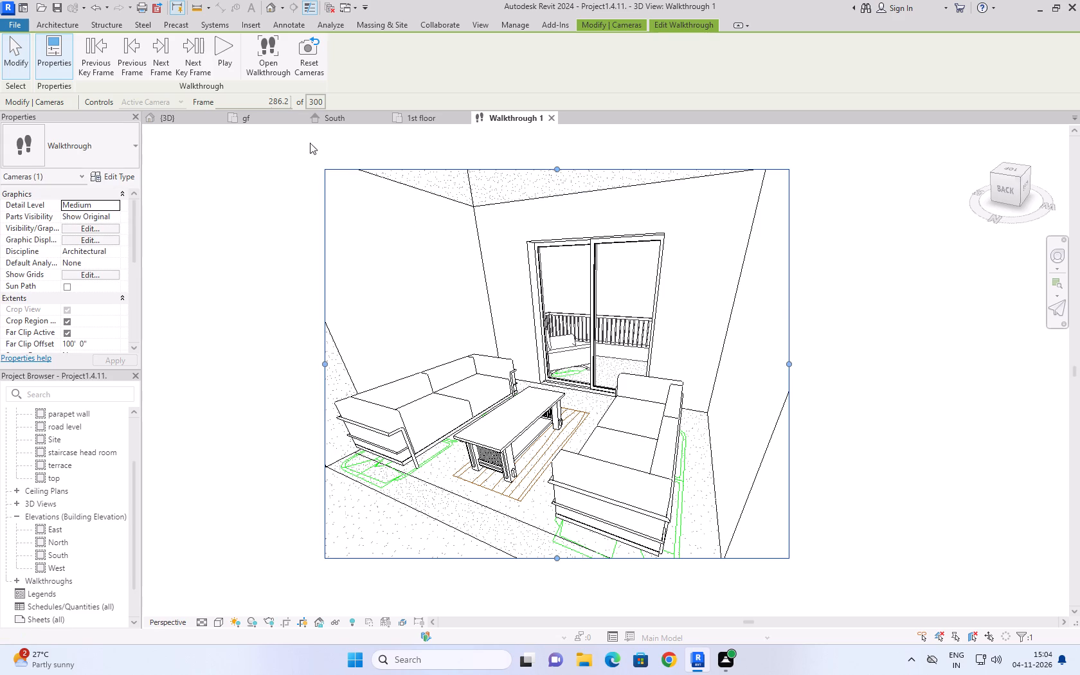
In the gf plan, move the walkthrough camera back to the north-west bedroom key frame, frame 279.3, and swing its target point westward.
click(175, 118)
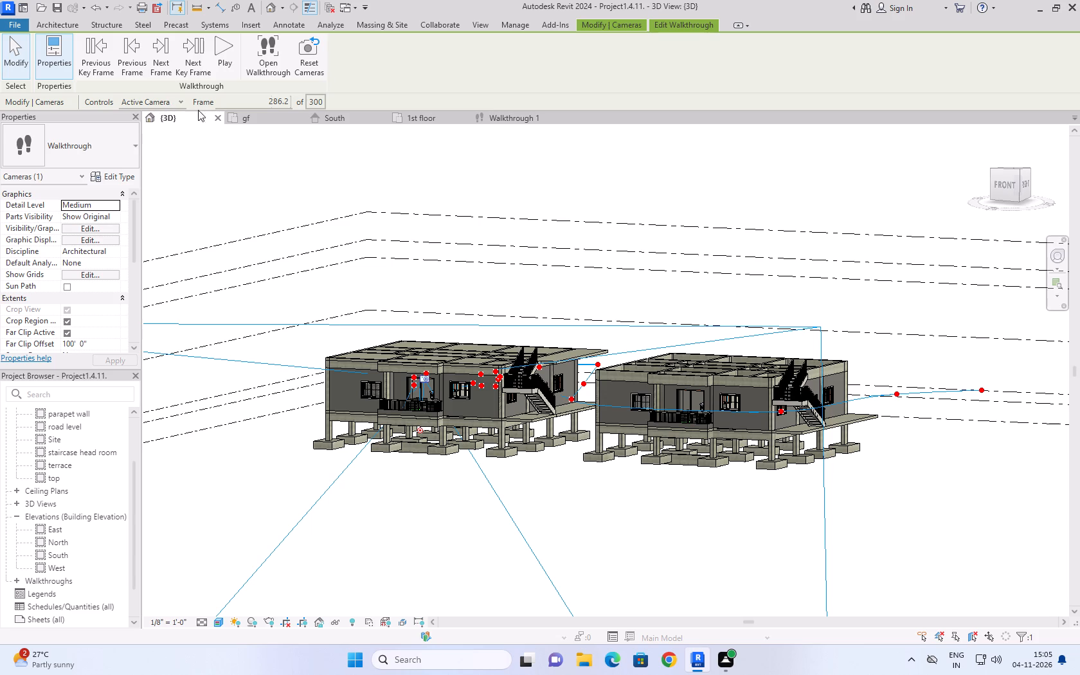
click(240, 116)
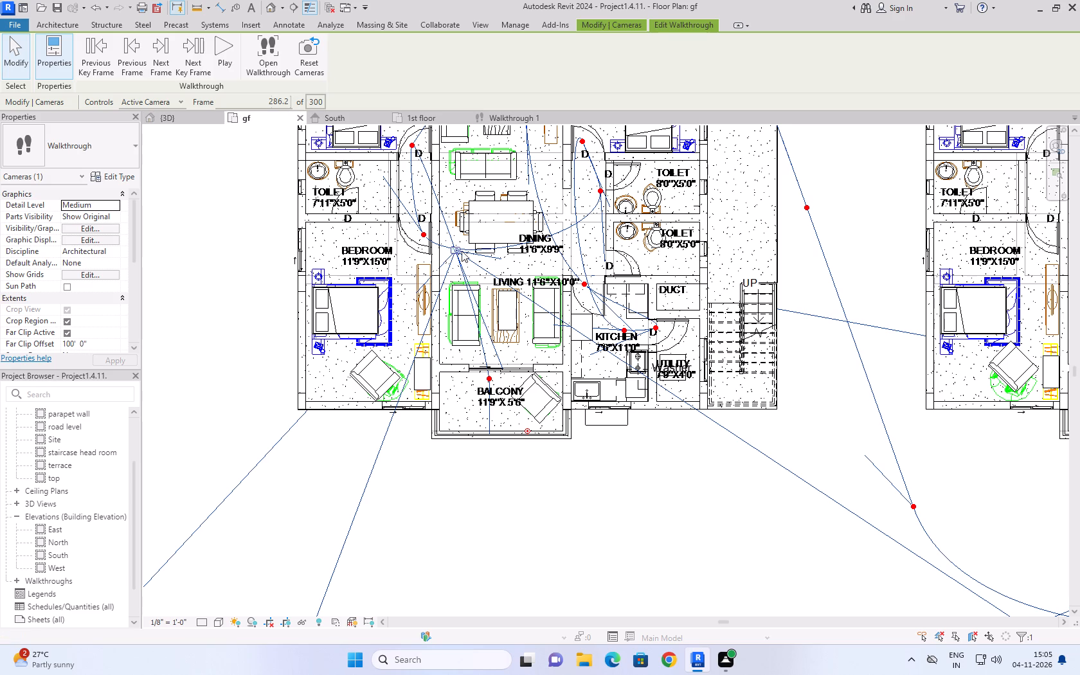
drag(456, 252, 422, 172)
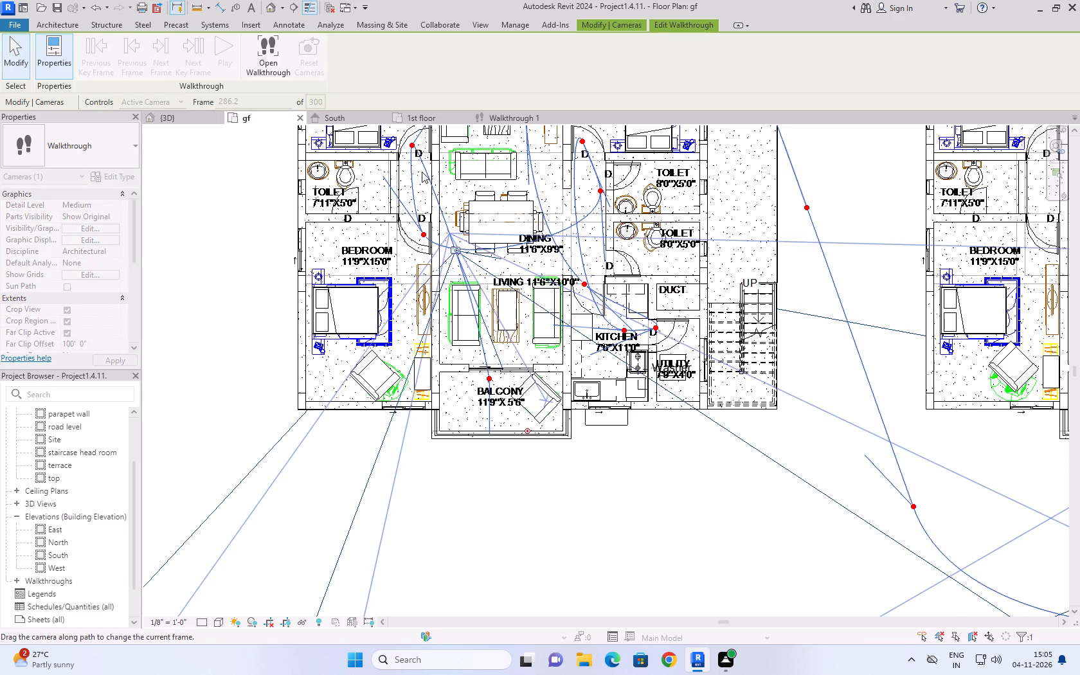
drag(422, 172, 412, 148)
scroll(434, 178, down, 9)
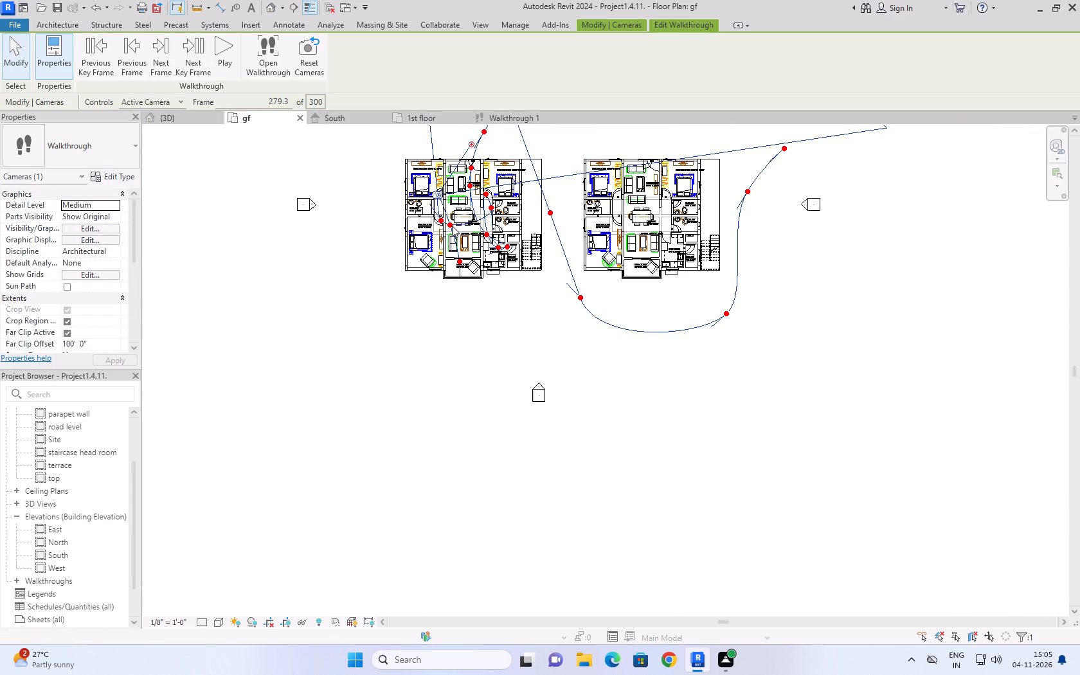
scroll(453, 145, down, 3)
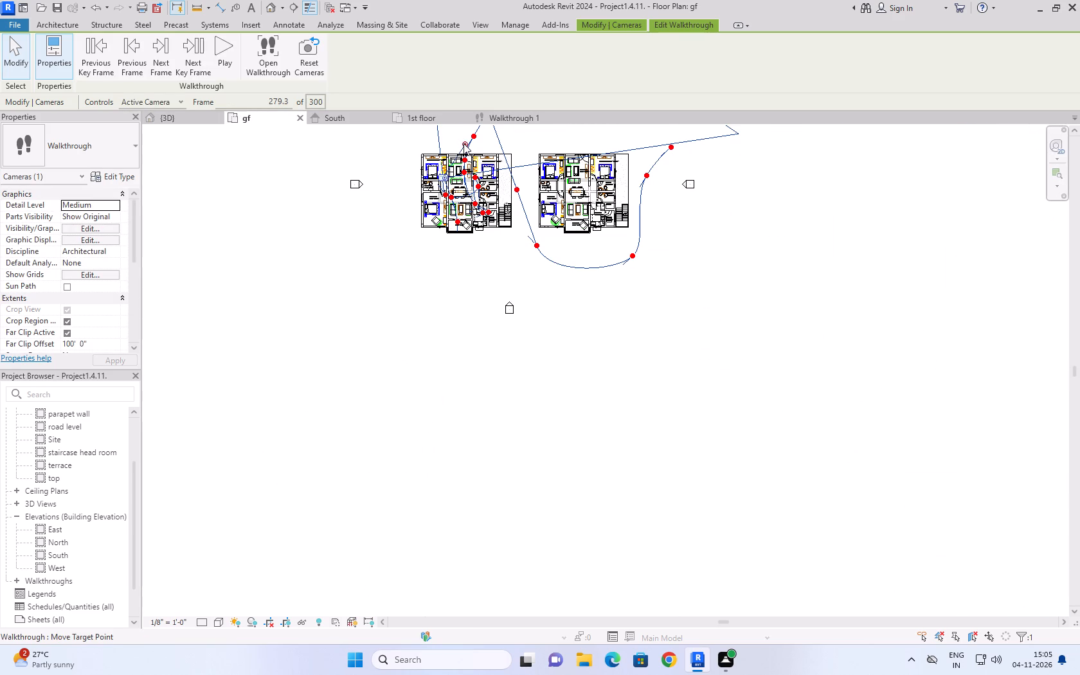
drag(464, 143, 417, 149)
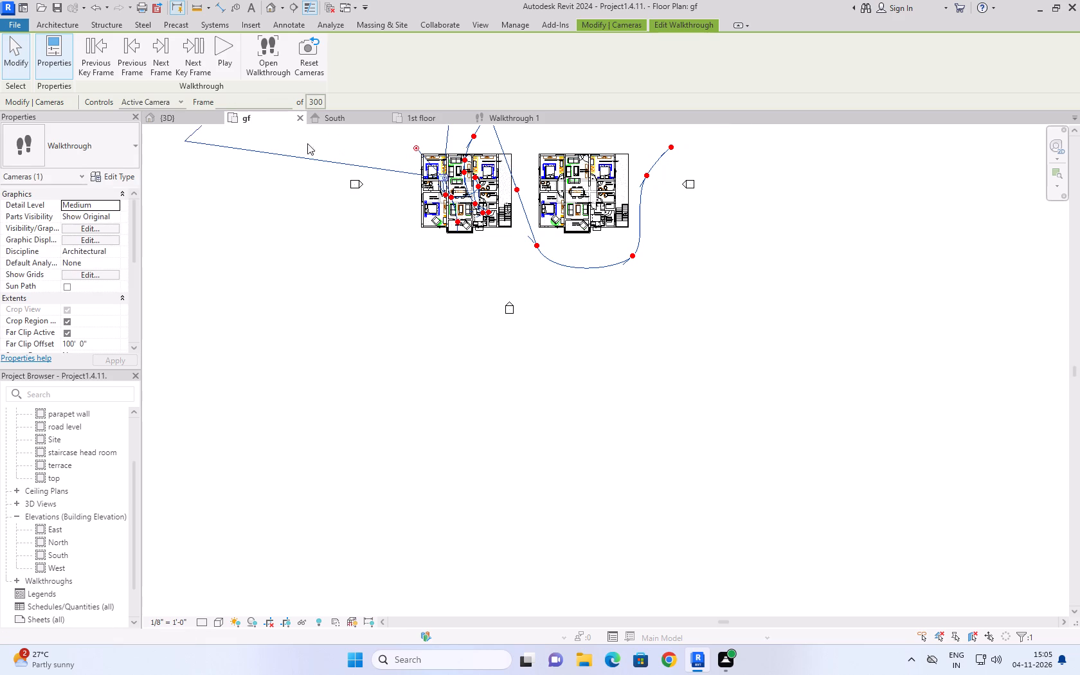
Open the camera view at frame 279.3 and turn the camera down toward the bedroom's bed, window and wall-mounted TV.
click(259, 53)
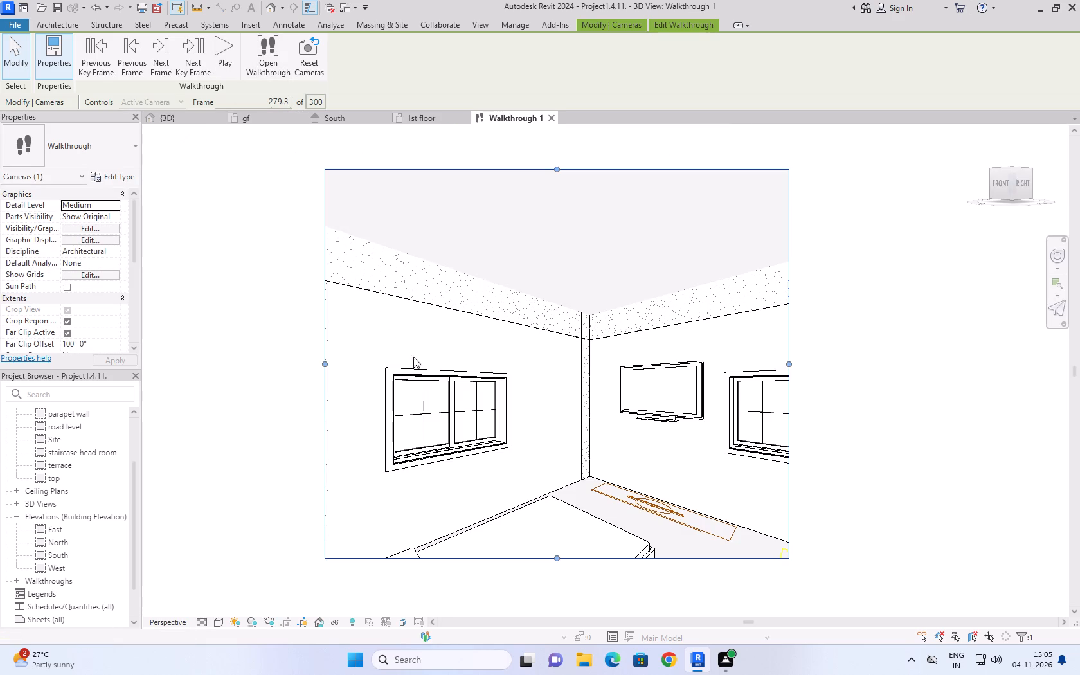
right_drag(516, 370, 514, 489)
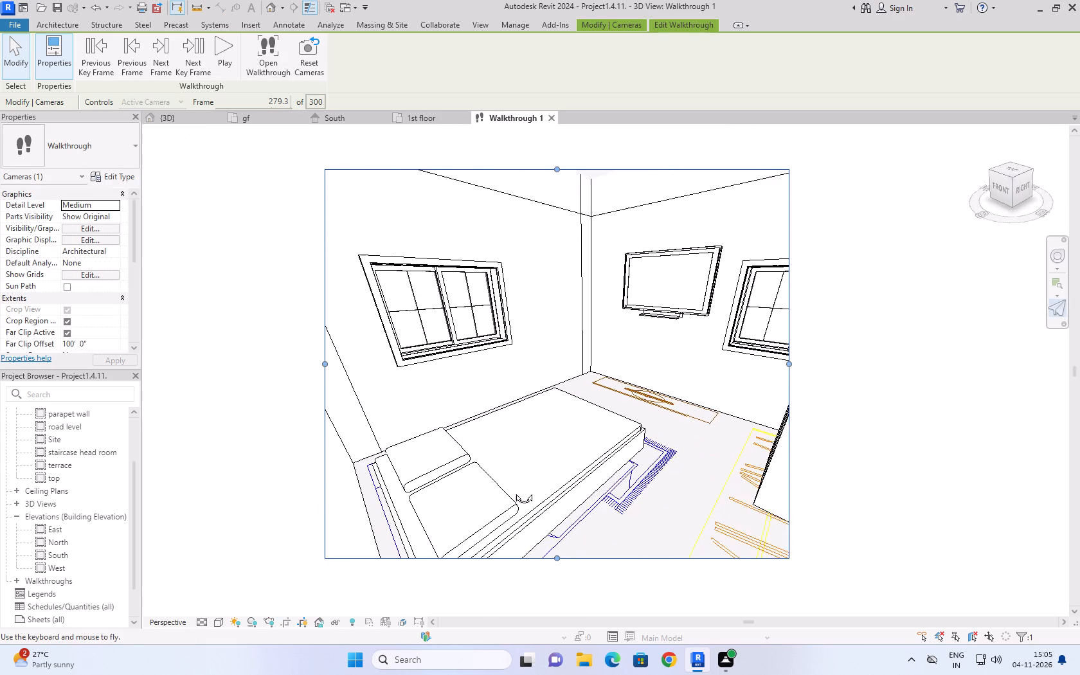
right_drag(514, 489, 440, 495)
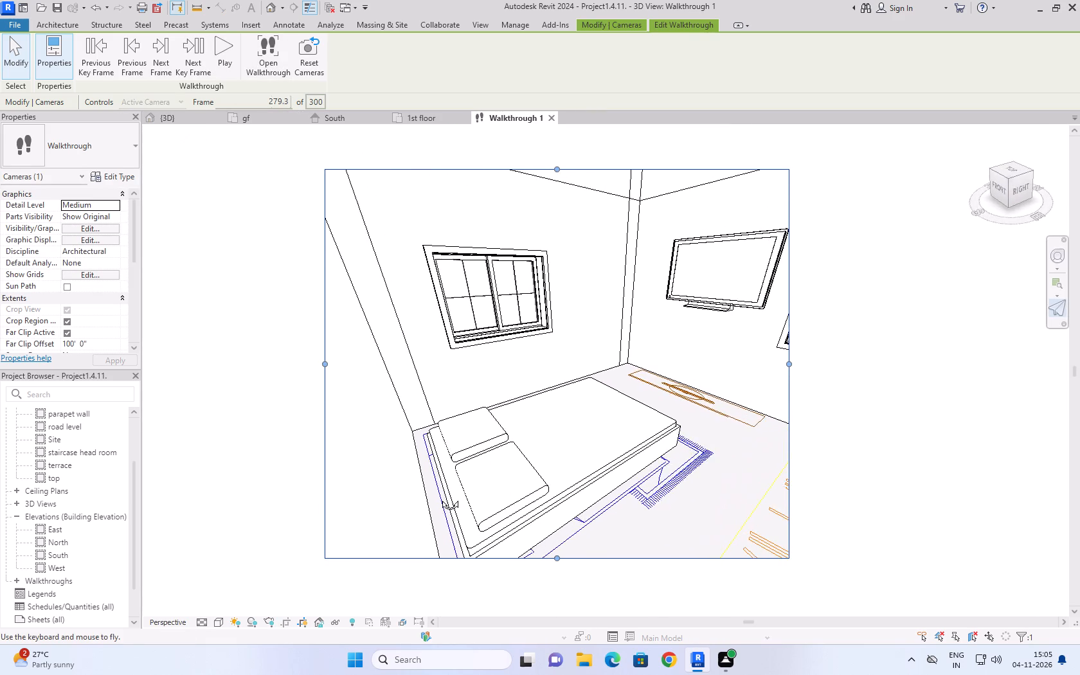
right_drag(440, 495, 586, 487)
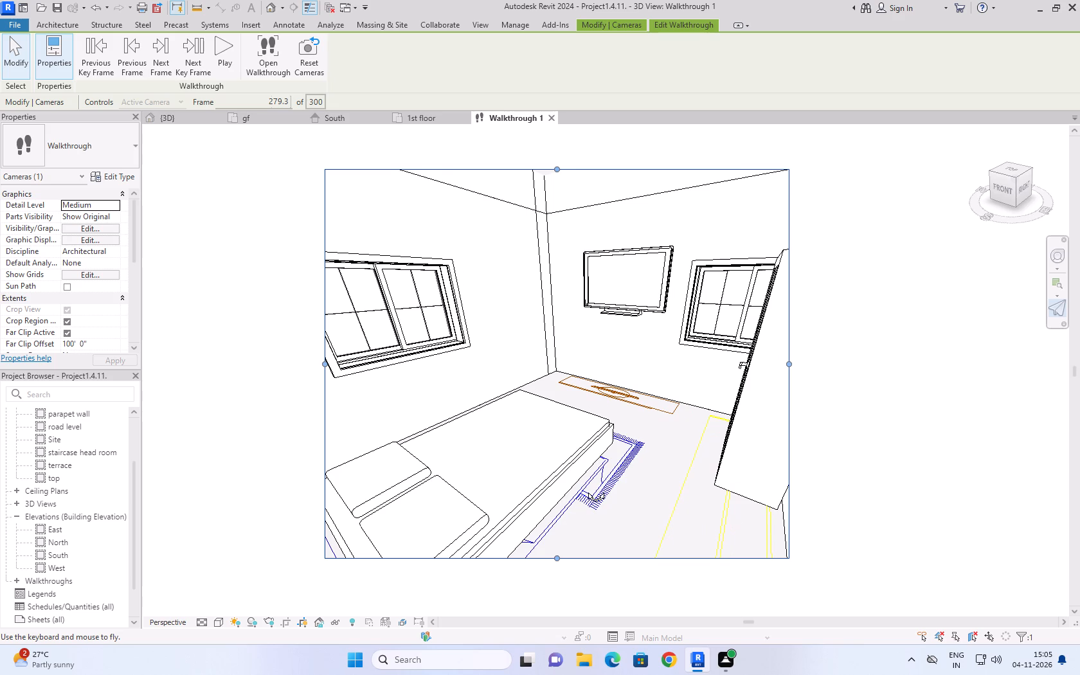
right_drag(586, 487, 543, 513)
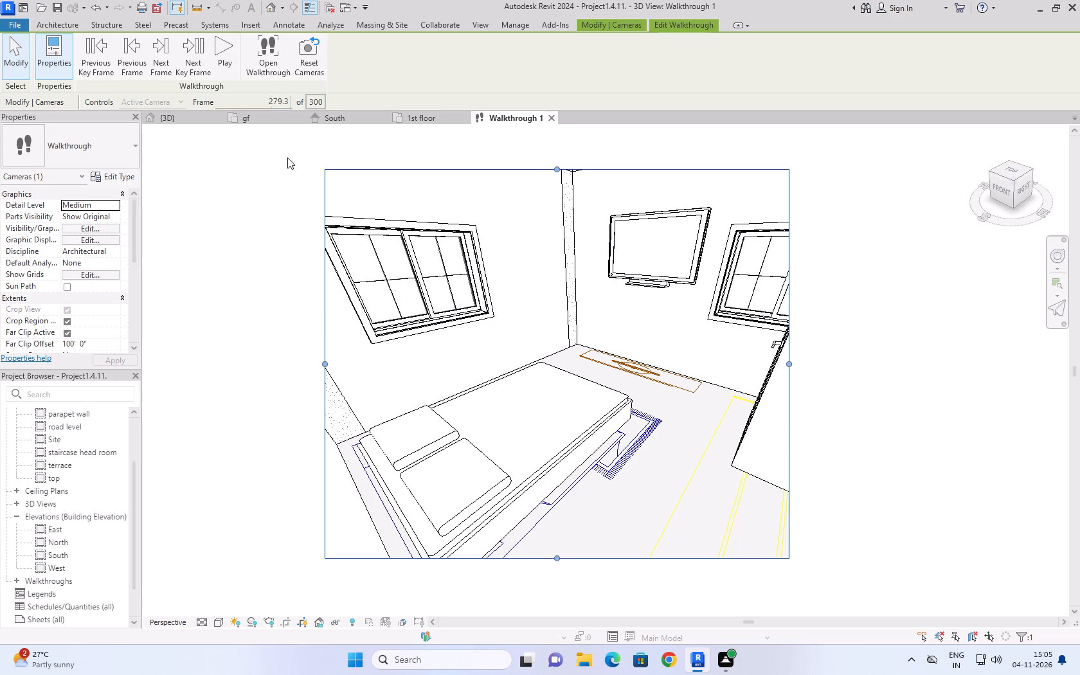
Close the {3D} view and stay in the gf plan.
click(165, 114)
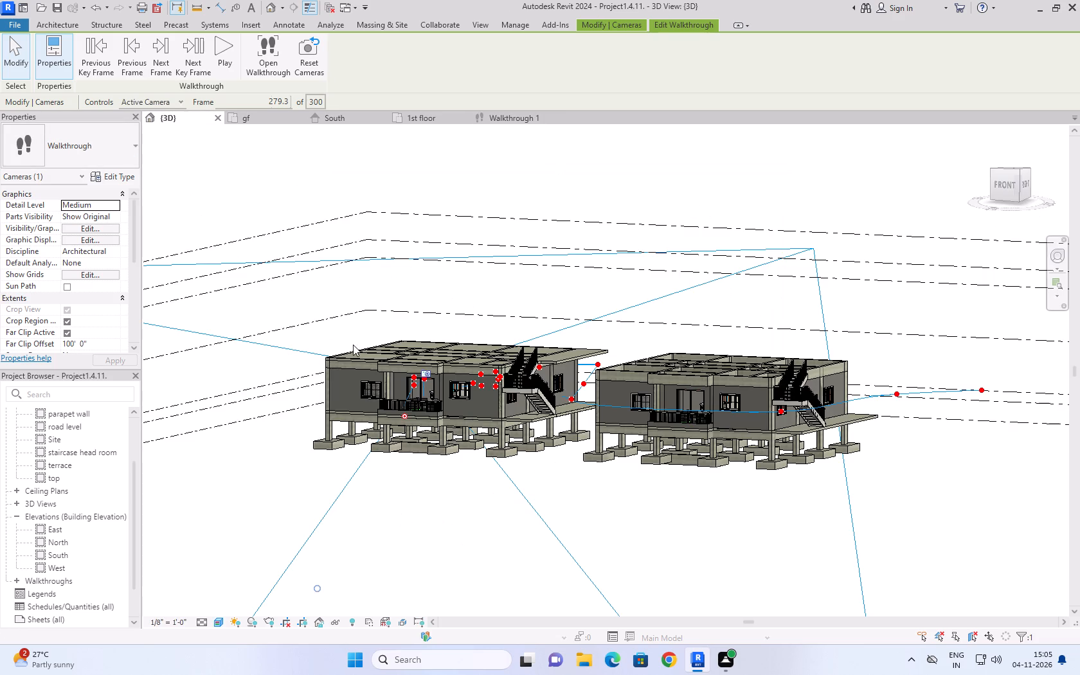
click(263, 112)
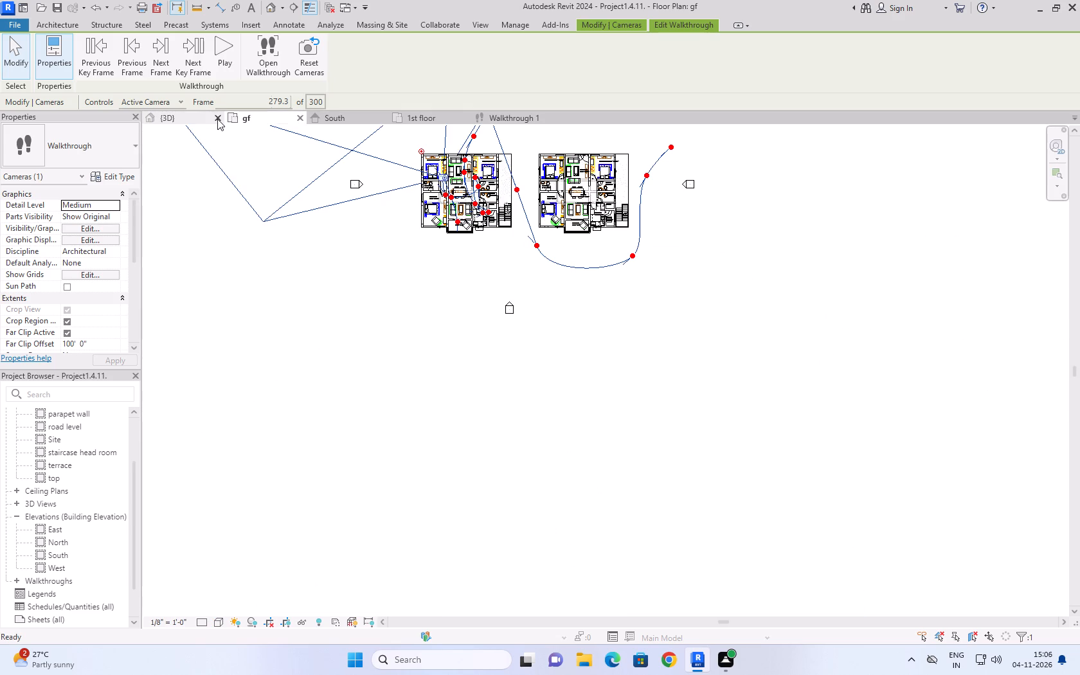
click(217, 119)
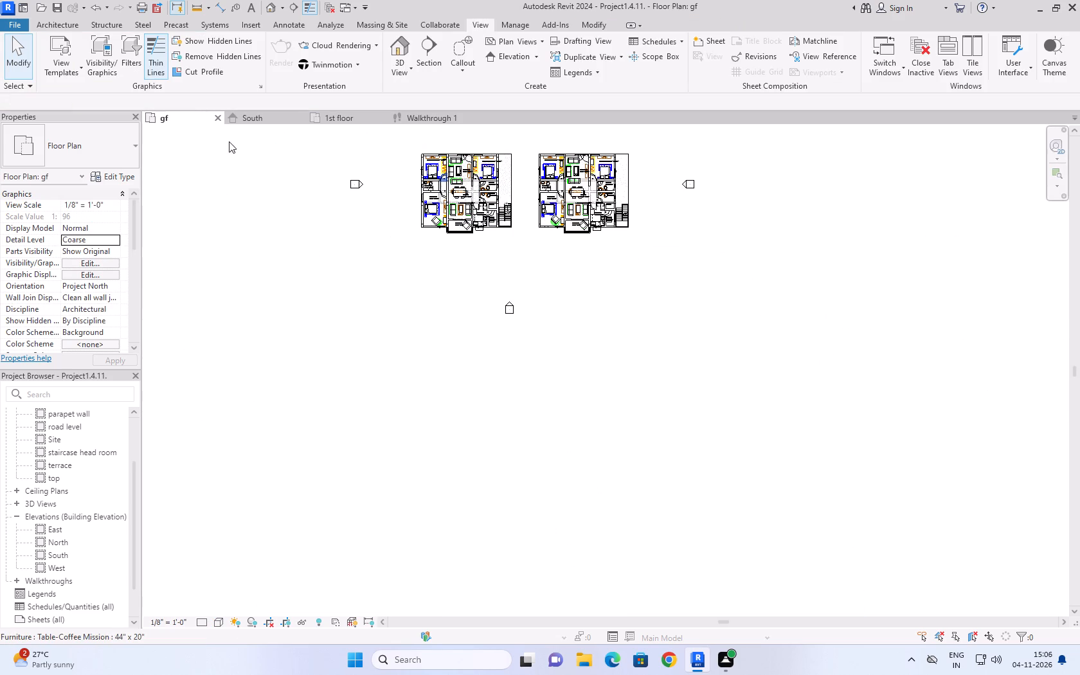
Select the Walkthrough 1 camera by its crop boundary and resume editing the walkthrough.
click(424, 118)
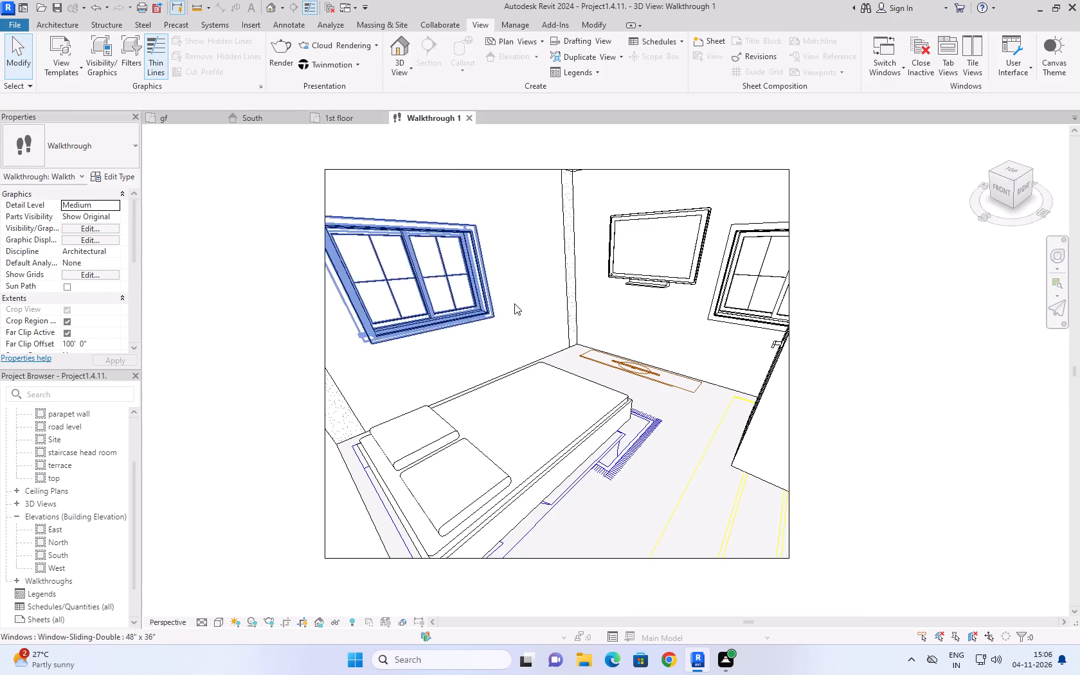
click(537, 170)
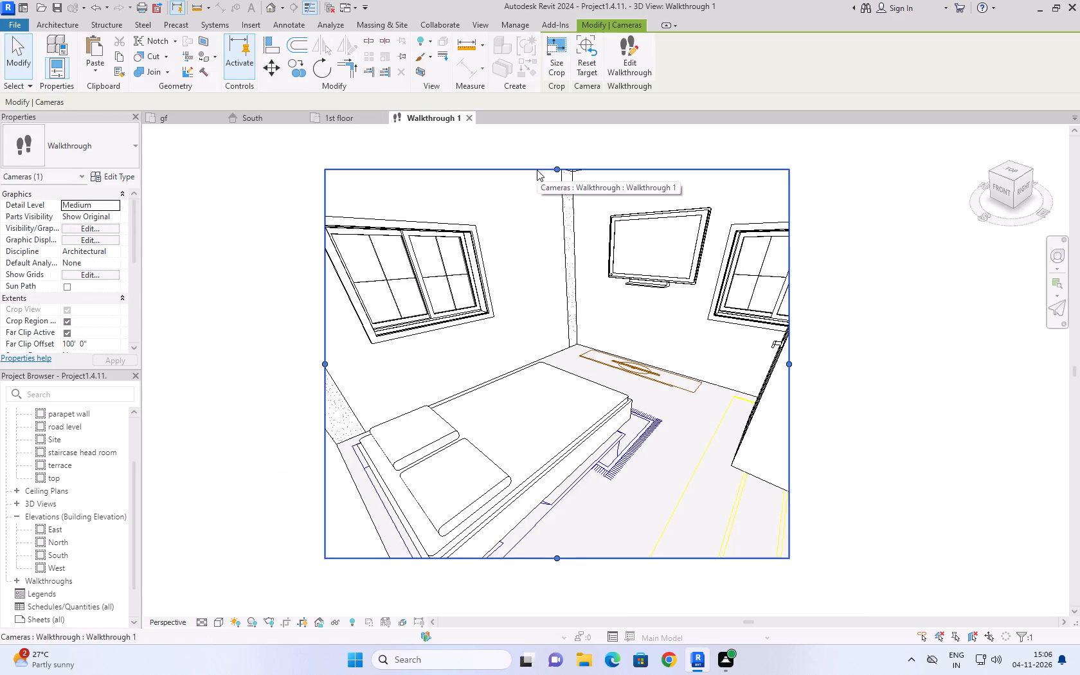
click(632, 72)
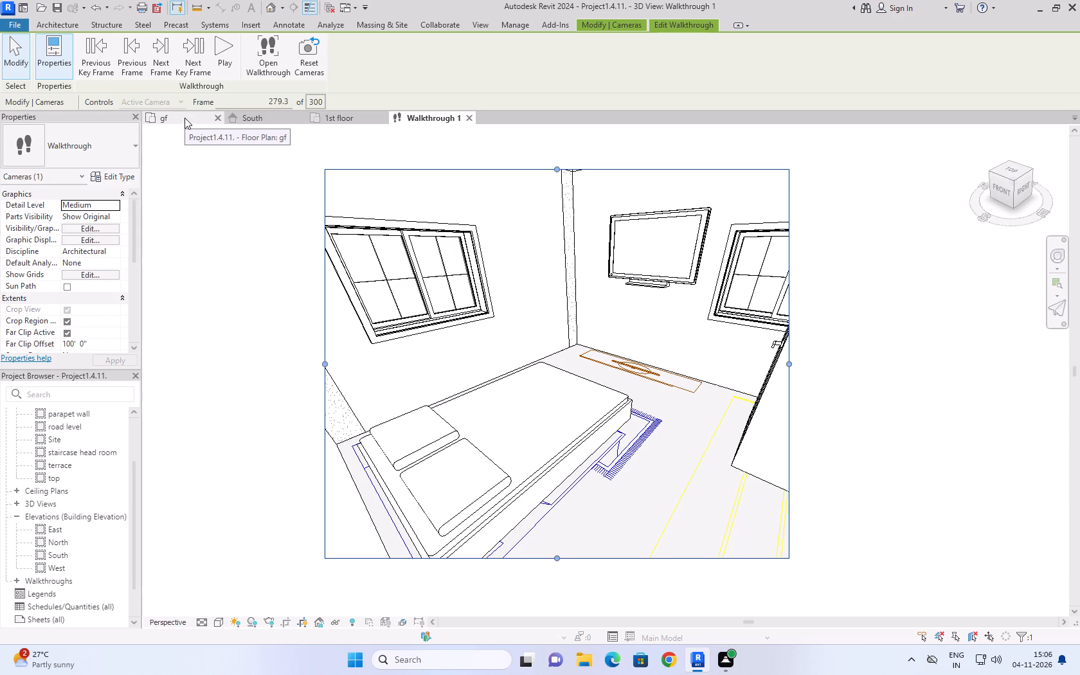
In the gf plan, move the walkthrough camera back along its path to the key frame at the south-west bedroom door, frame 275.2.
click(184, 118)
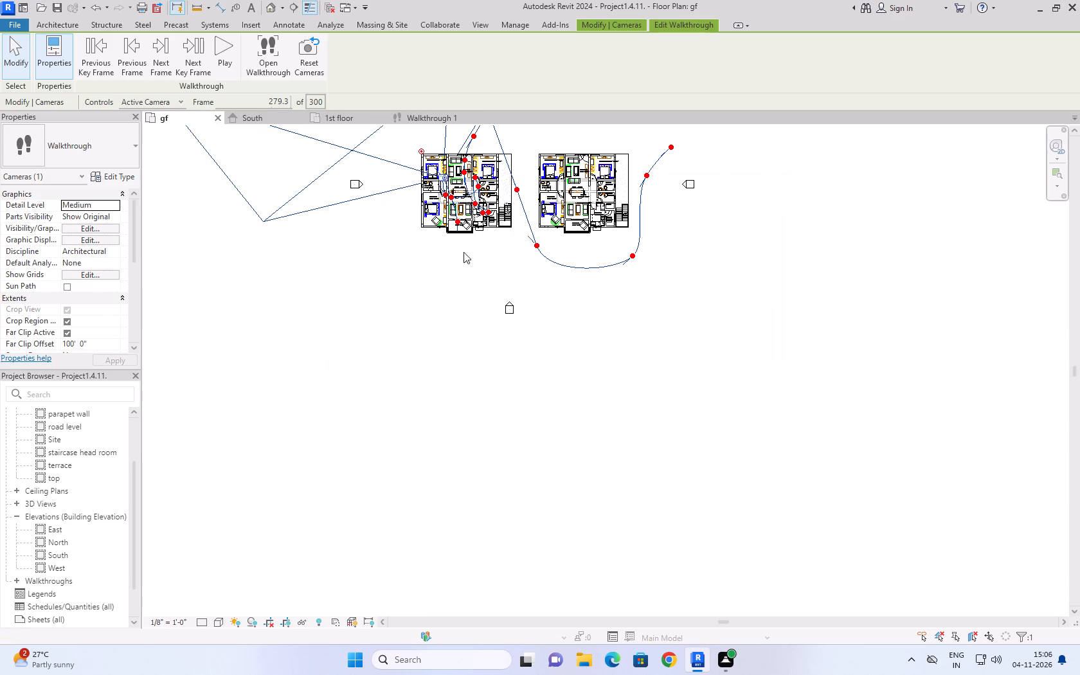
scroll(478, 132, up, 10)
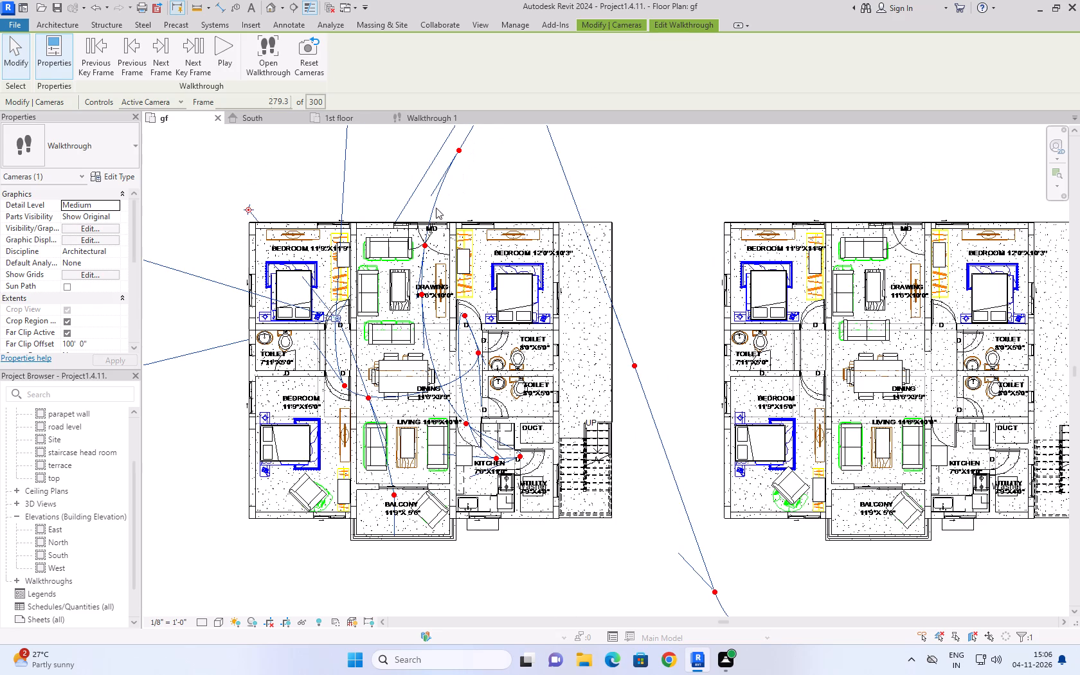
drag(336, 319, 345, 379)
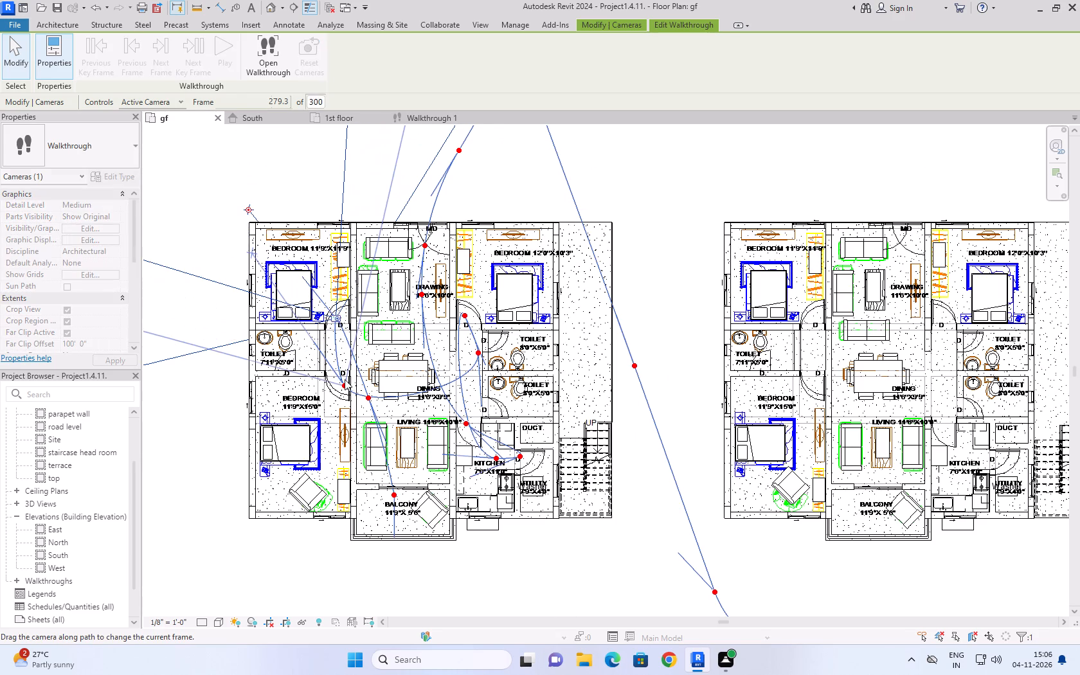
drag(345, 379, 345, 383)
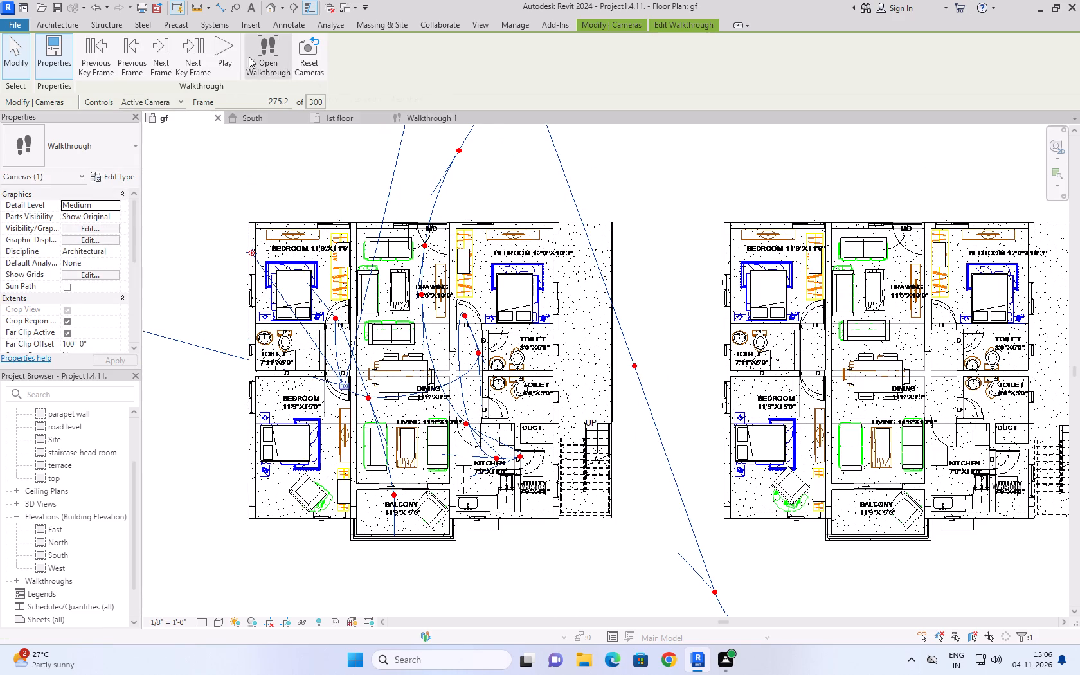
Open the camera view at frame 275.2 and turn the camera down and around toward the south-west bedroom's armchair and bed.
click(265, 57)
right_drag(460, 326, 462, 413)
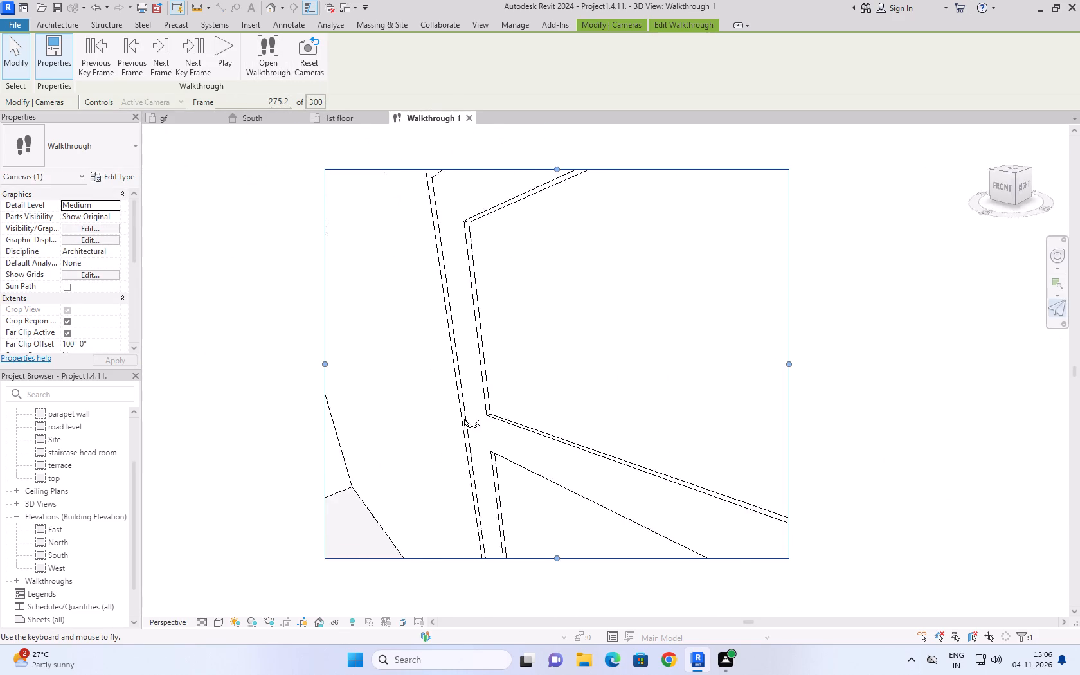
right_drag(462, 413, 345, 433)
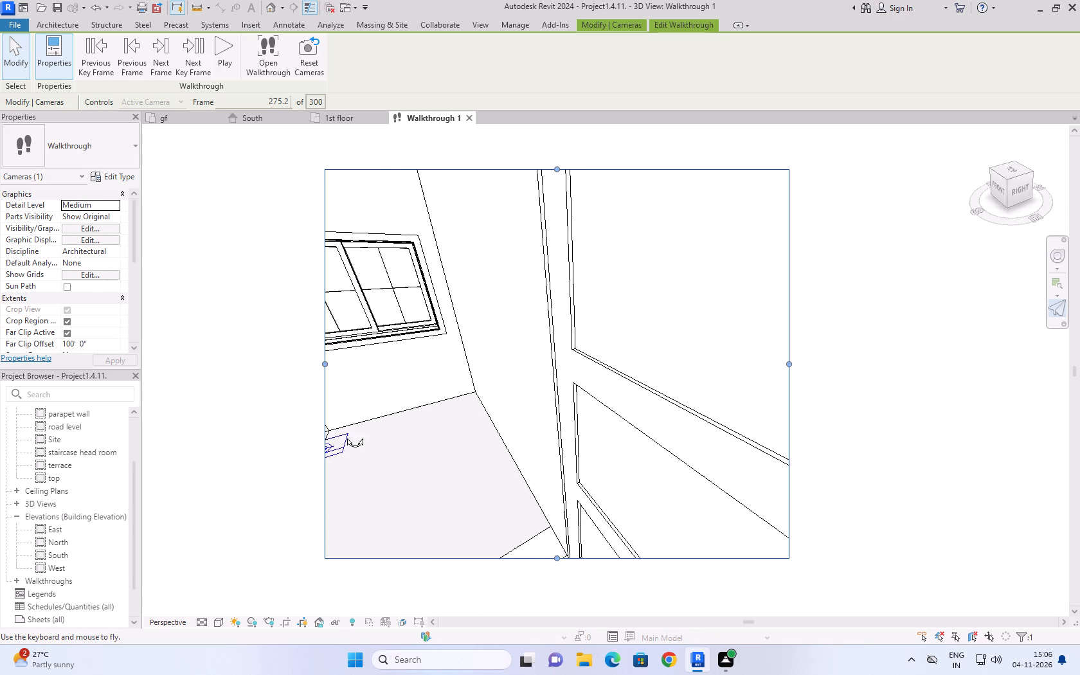
right_drag(345, 433, 789, 417)
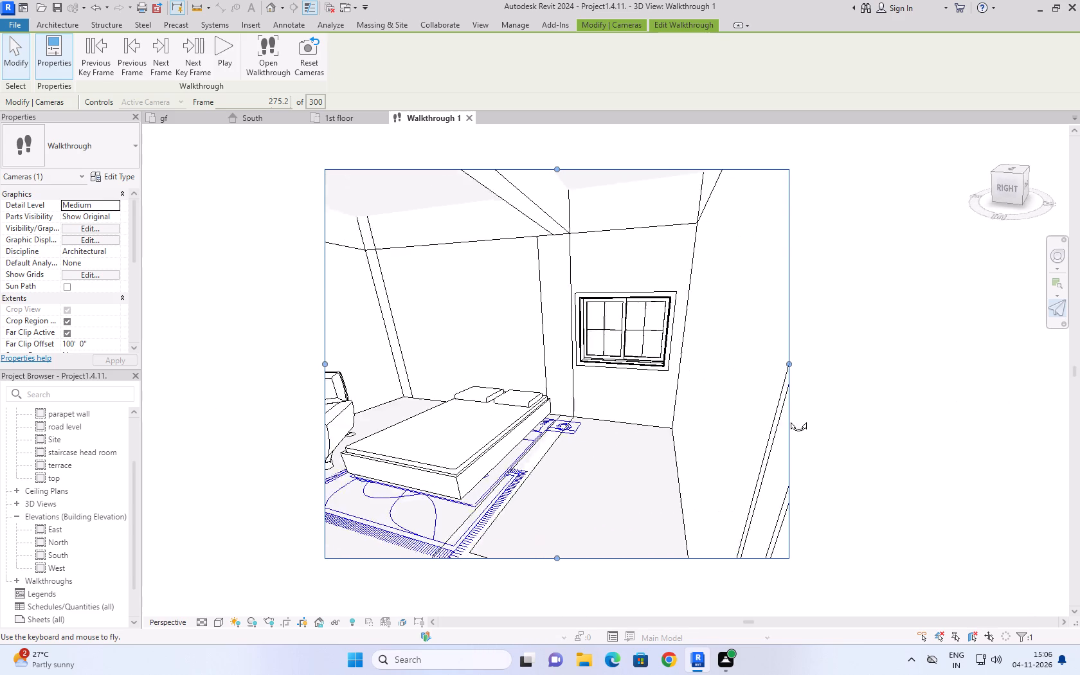
right_drag(789, 417, 514, 433)
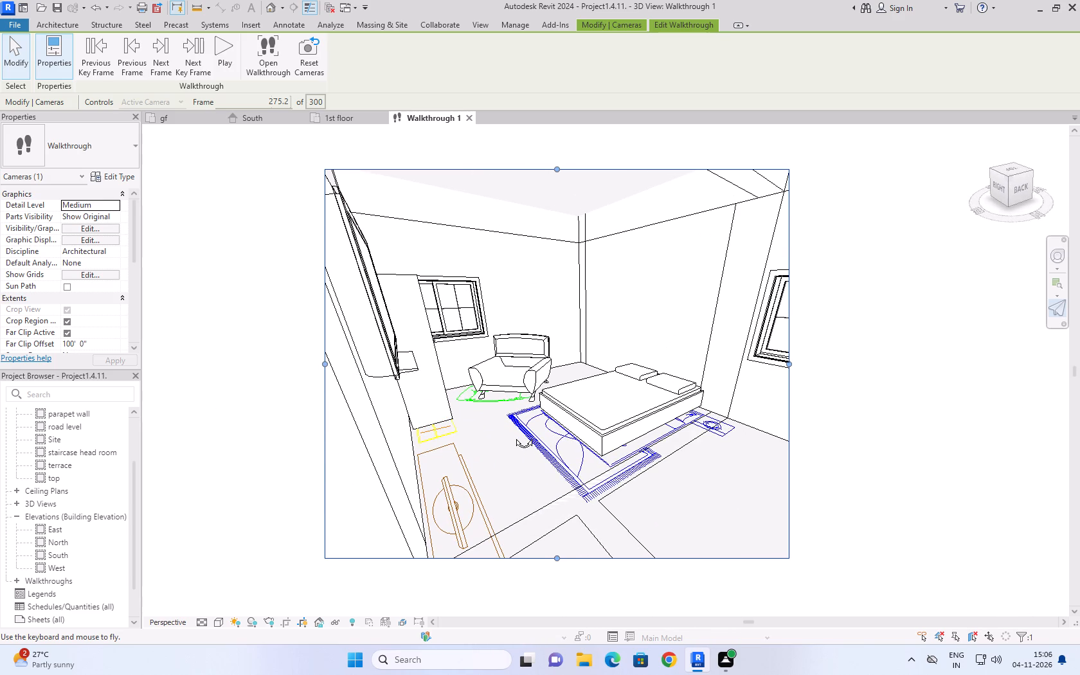
right_drag(514, 433, 553, 444)
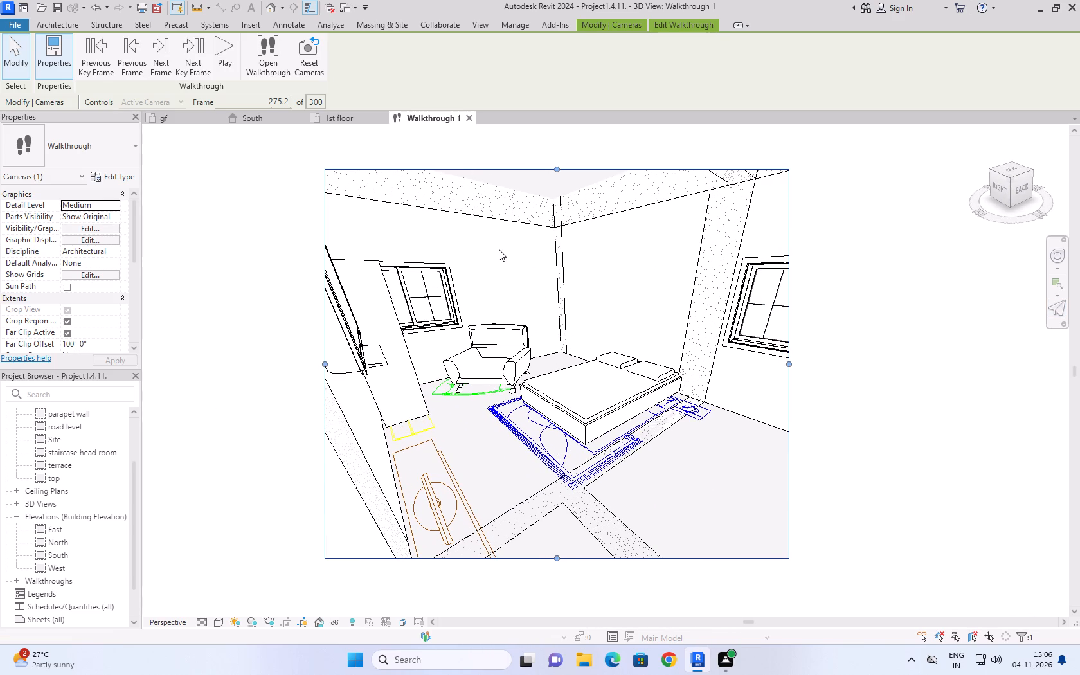
From the gf plan, move the walkthrough camera to the key frame between the dining and living areas, frame 286.2, and check its camera view.
click(180, 113)
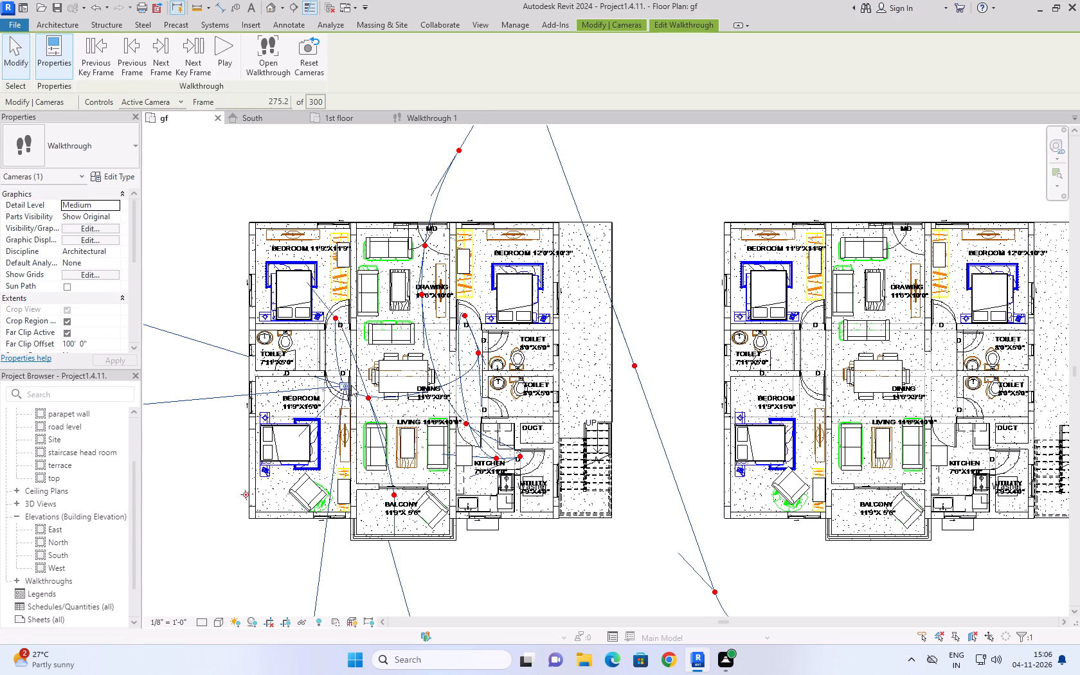
drag(341, 386, 377, 393)
click(248, 55)
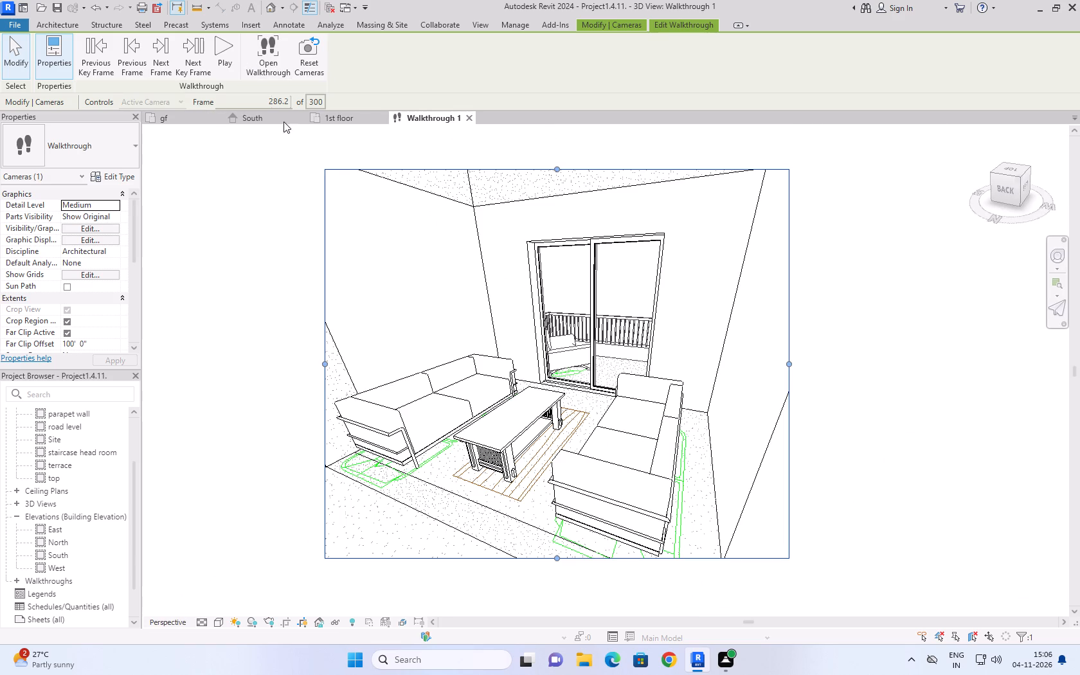
In the gf plan, move the walkthrough camera back along its path to the key frame at the northern of the two east toilets, frame 261.1.
click(178, 118)
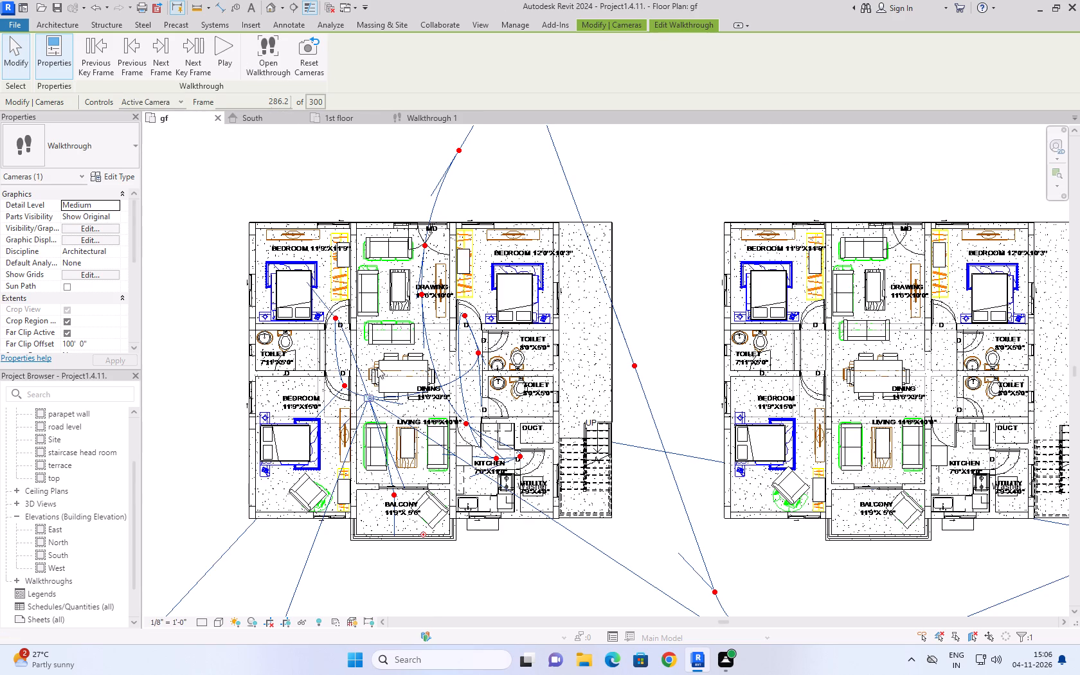
click(368, 395)
right_click(368, 395)
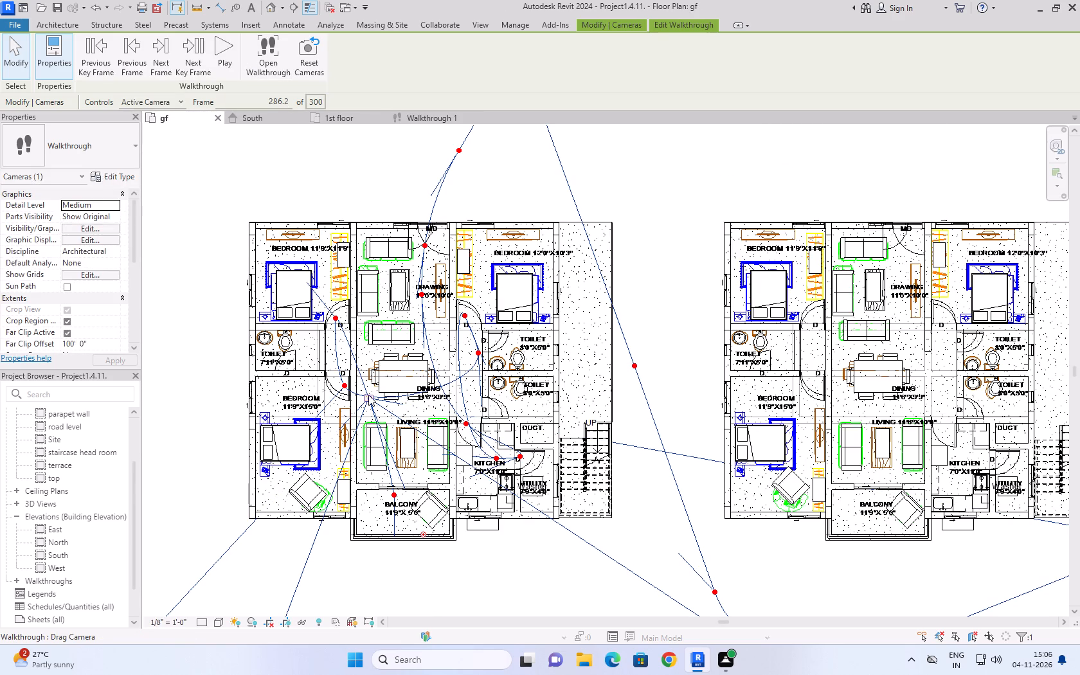
drag(368, 395, 345, 384)
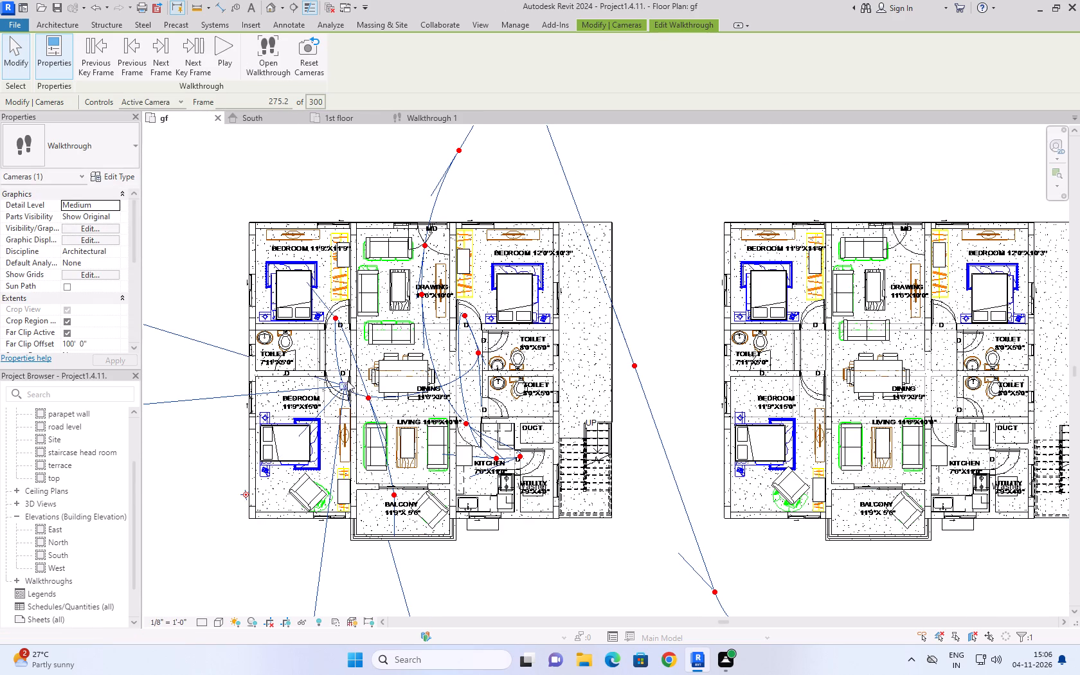
drag(343, 386, 336, 348)
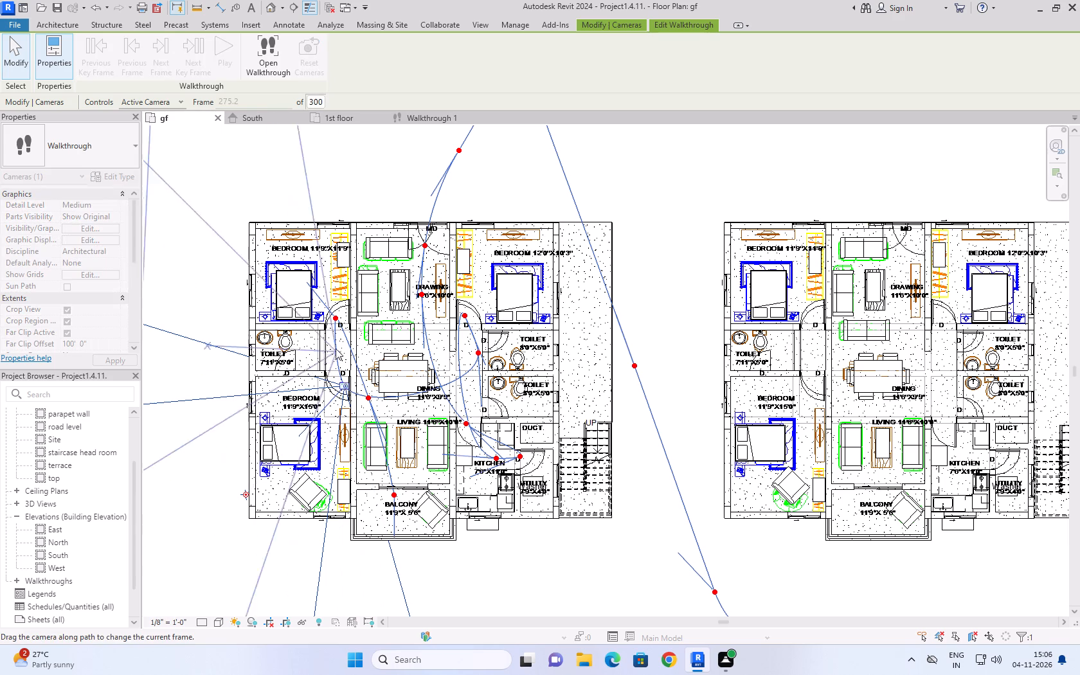
drag(336, 348, 337, 318)
drag(336, 319, 367, 348)
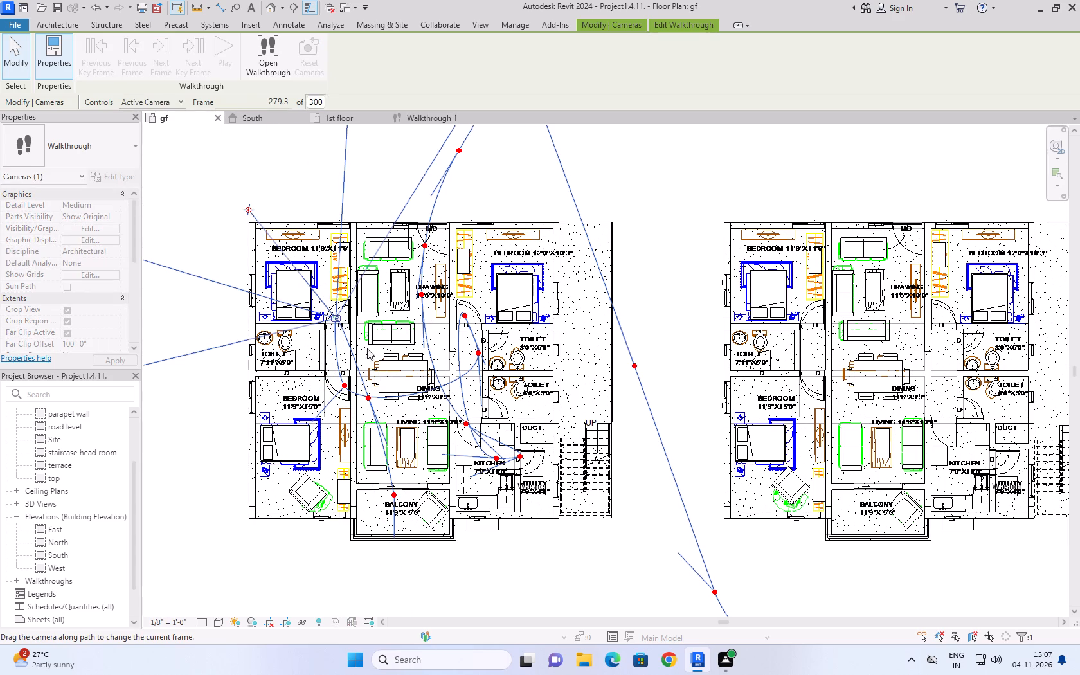
drag(367, 348, 390, 457)
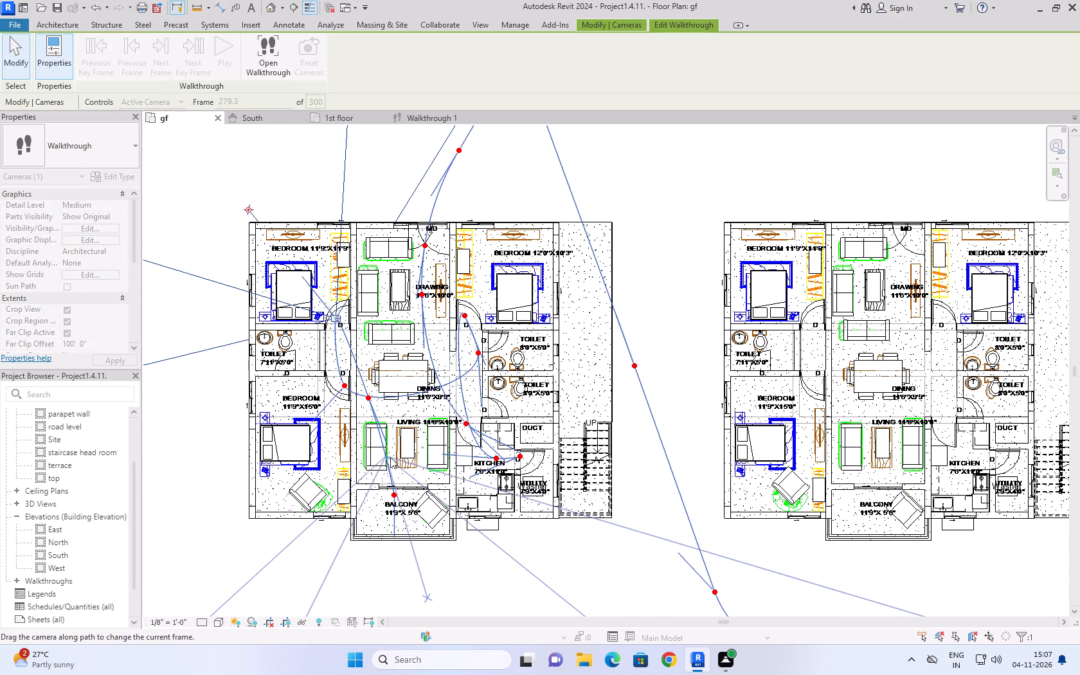
drag(390, 457, 333, 313)
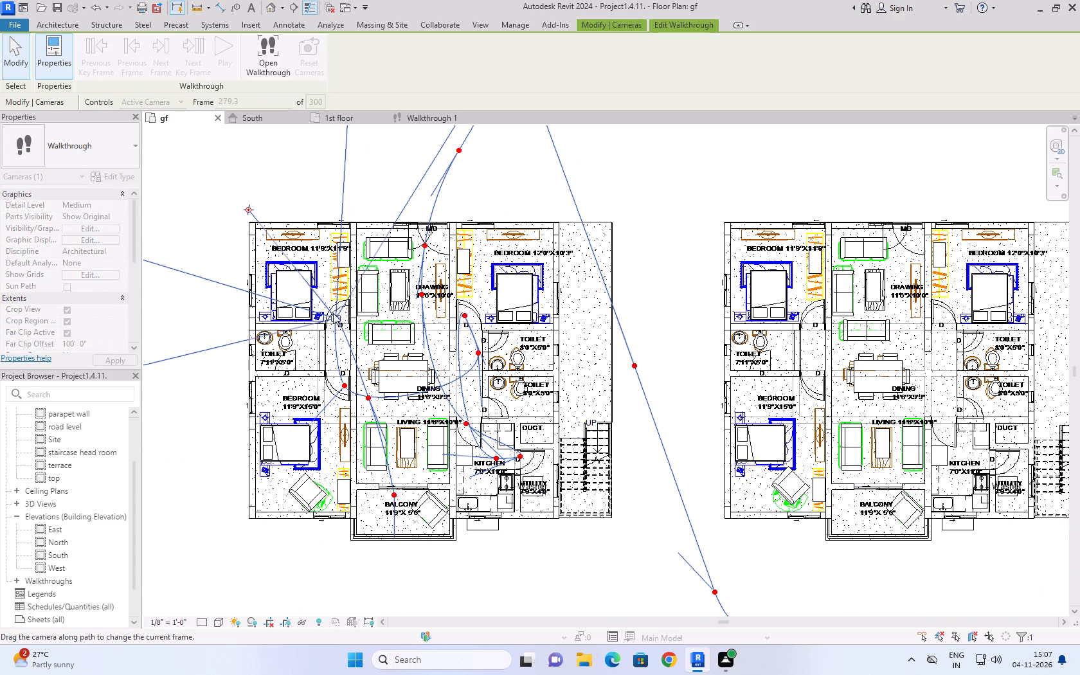
drag(333, 313, 426, 393)
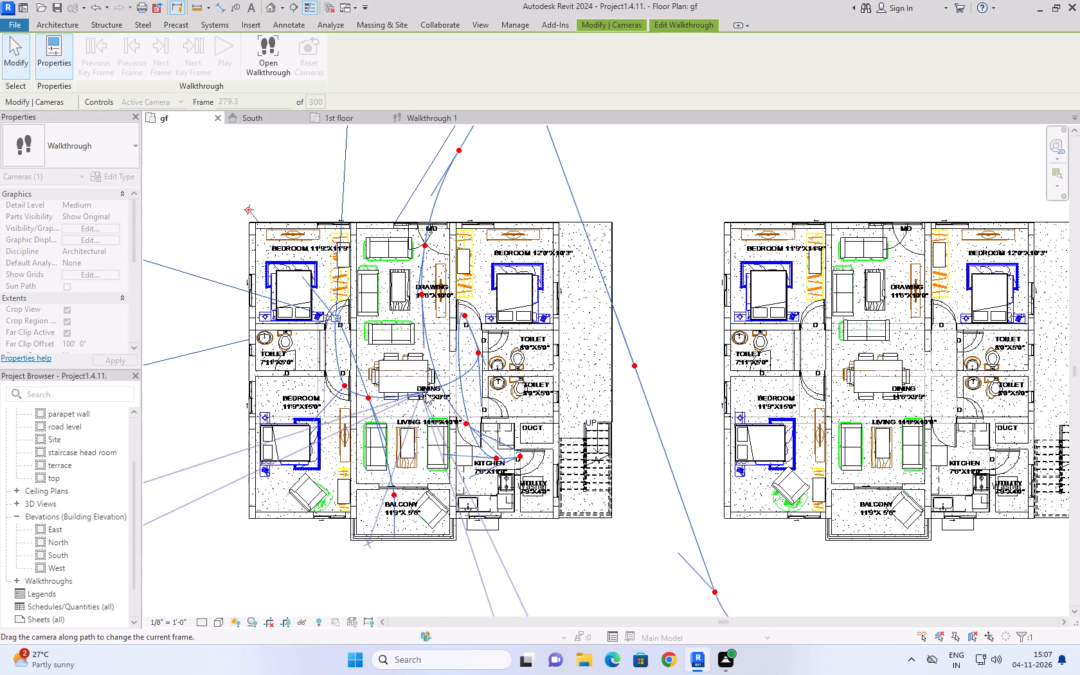
drag(426, 393, 479, 351)
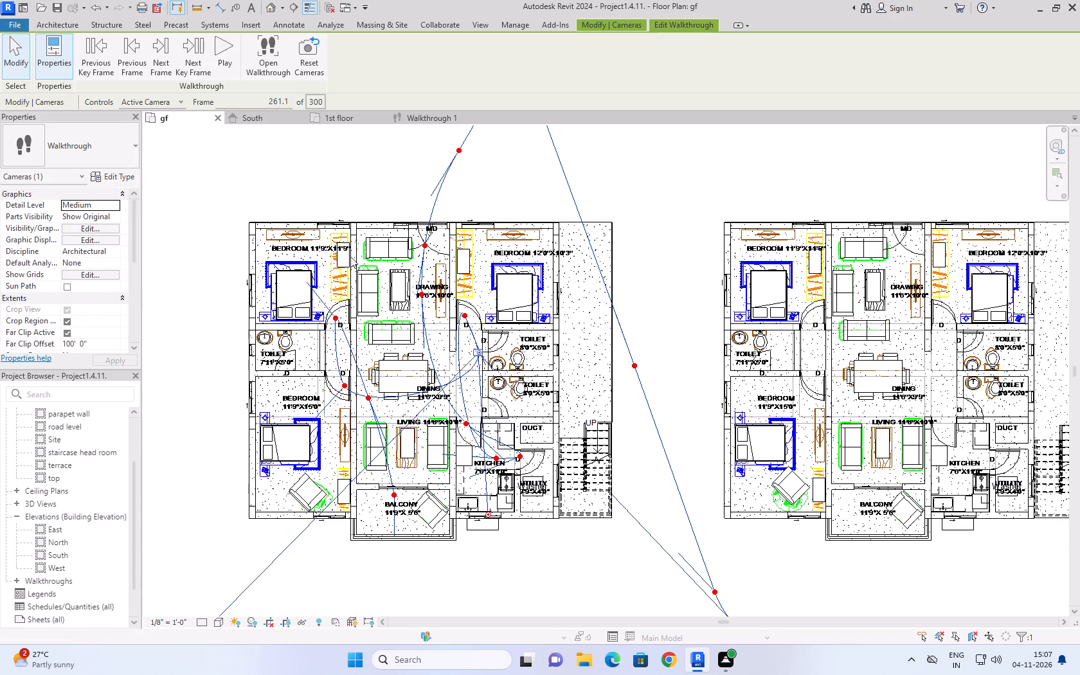
Open the camera view at frame 261.1 and turn the camera down and around toward the living room sofas and dining chairs.
click(262, 67)
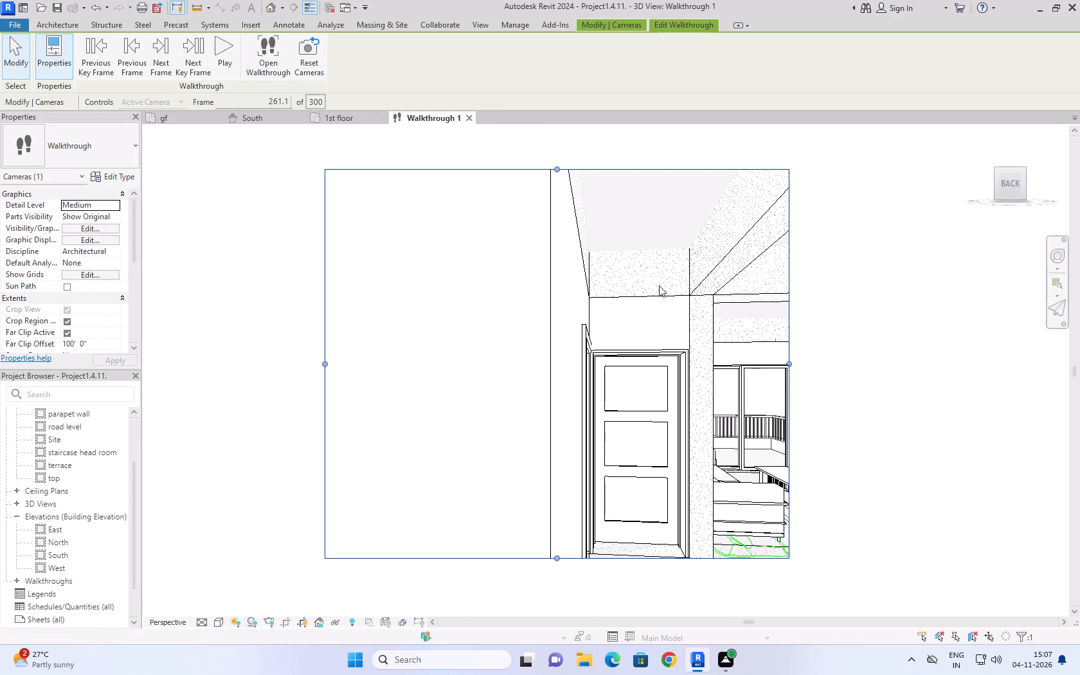
right_drag(659, 285, 762, 379)
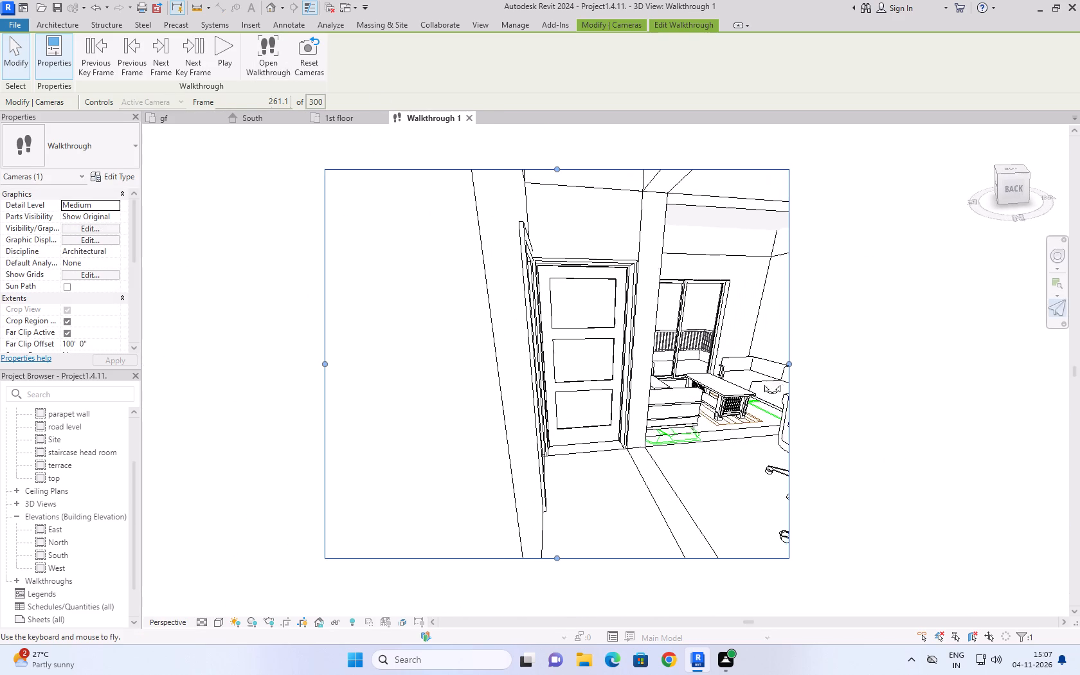
right_drag(762, 379, 776, 375)
right_drag(581, 384, 721, 413)
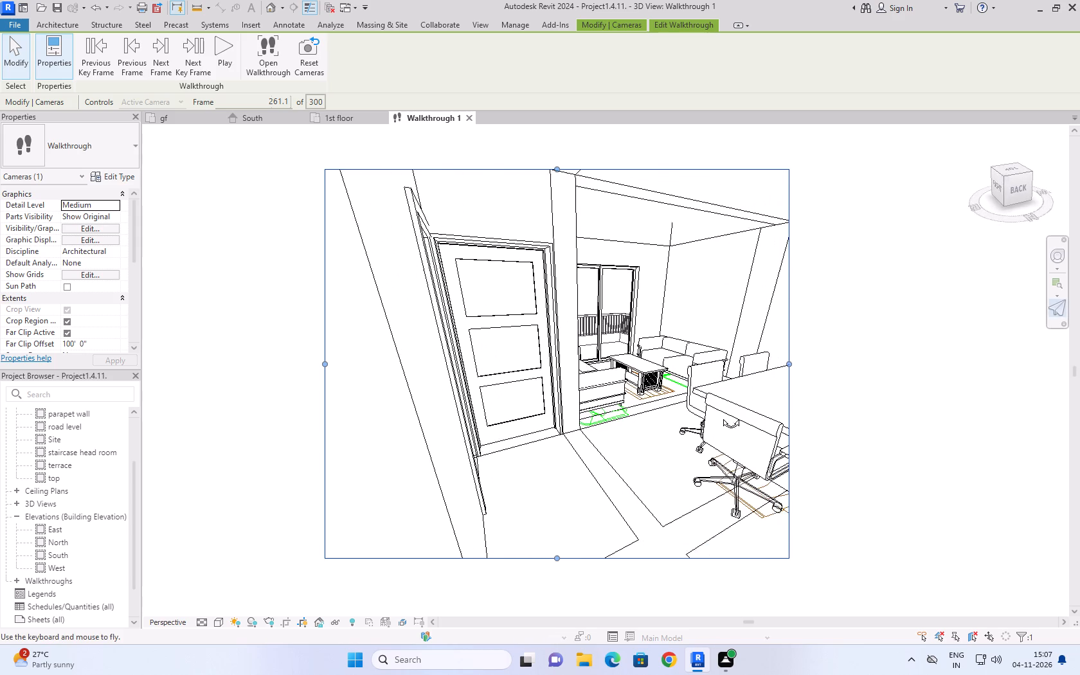
right_drag(721, 413, 726, 414)
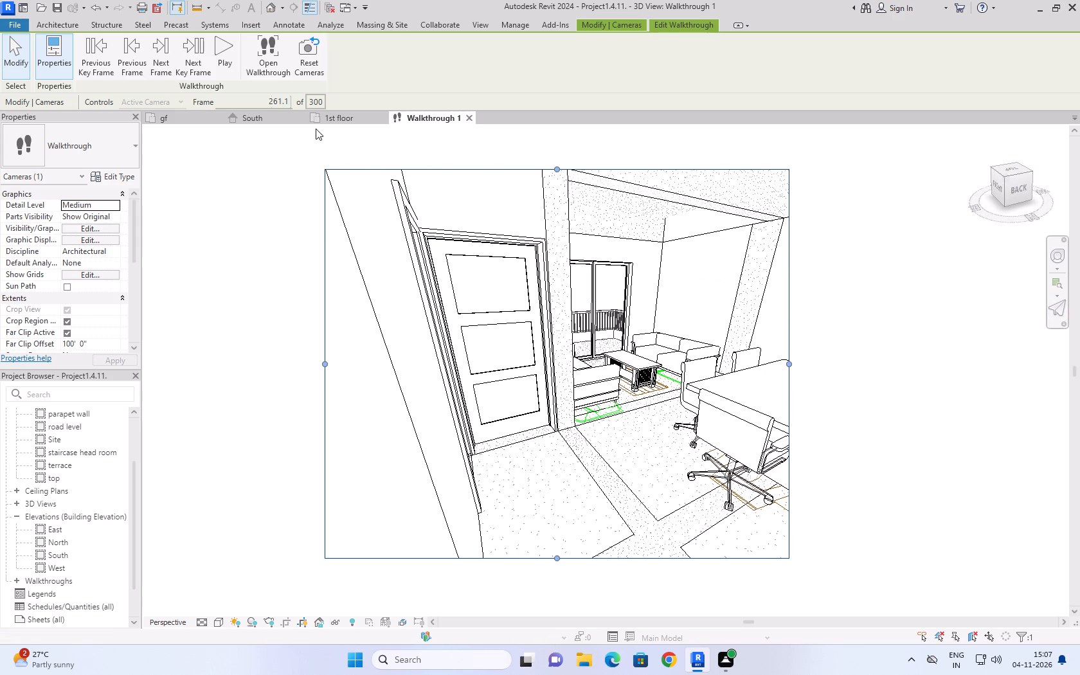
In the gf plan, move the walkthrough camera back to the key frame at the north-east bedroom door, frame 257.4.
click(159, 117)
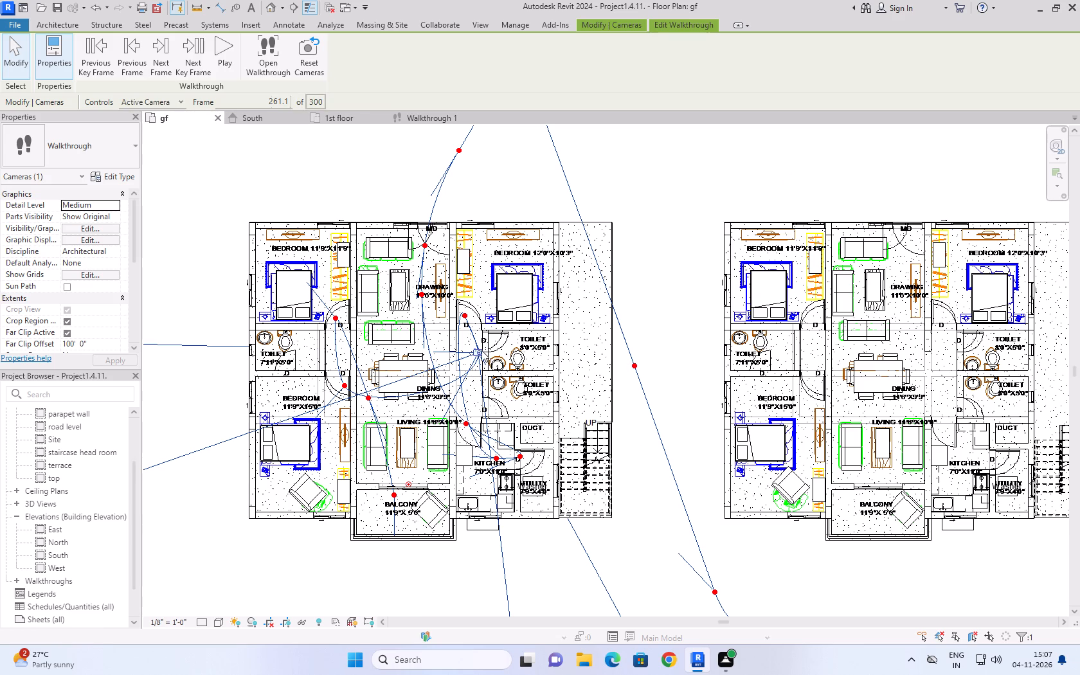
drag(477, 352, 466, 316)
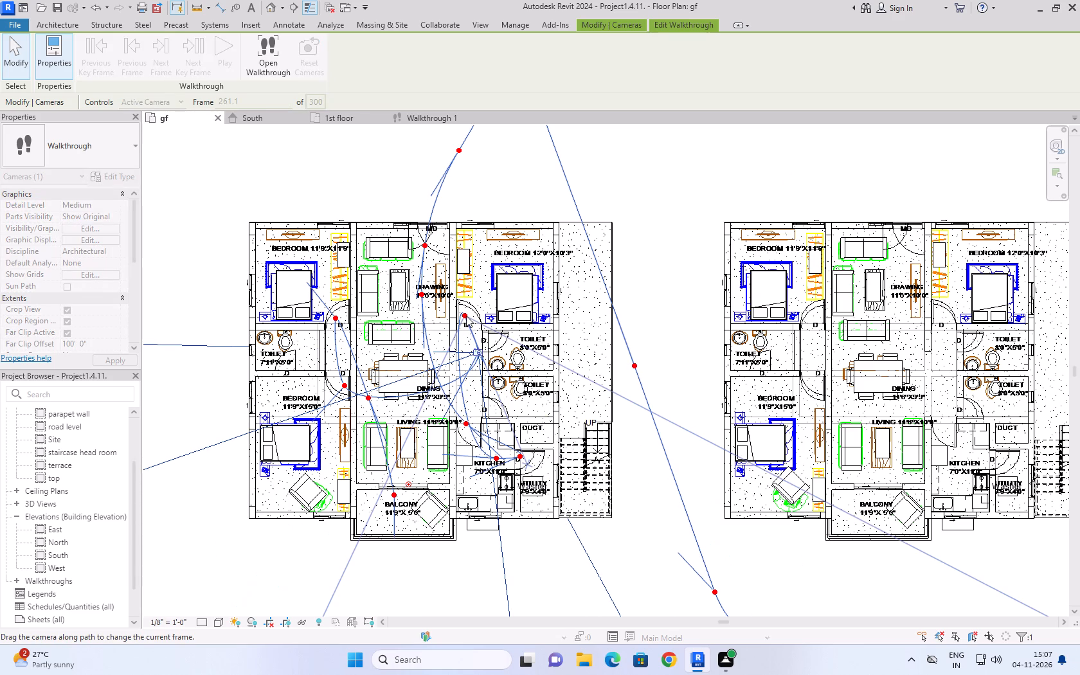
drag(466, 316, 465, 315)
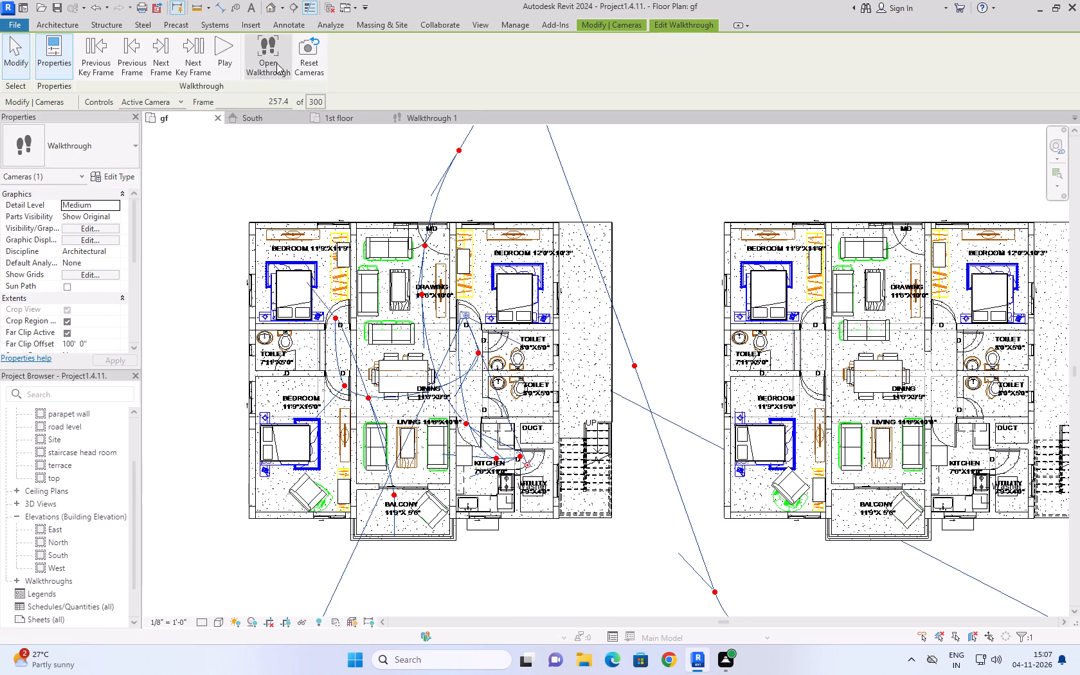
Open the camera view at frame 257.4 and aim the camera slightly down at the north-east bedroom's television corner and bed.
click(279, 61)
right_drag(538, 323, 482, 504)
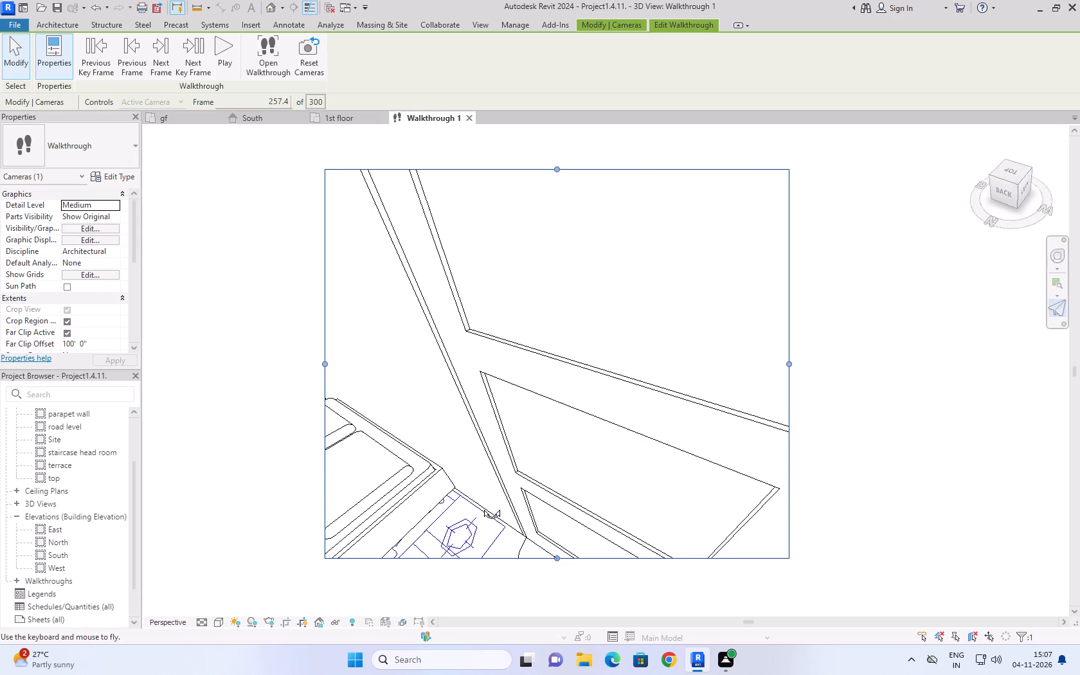
right_drag(482, 504, 151, 498)
right_drag(638, 334, 387, 426)
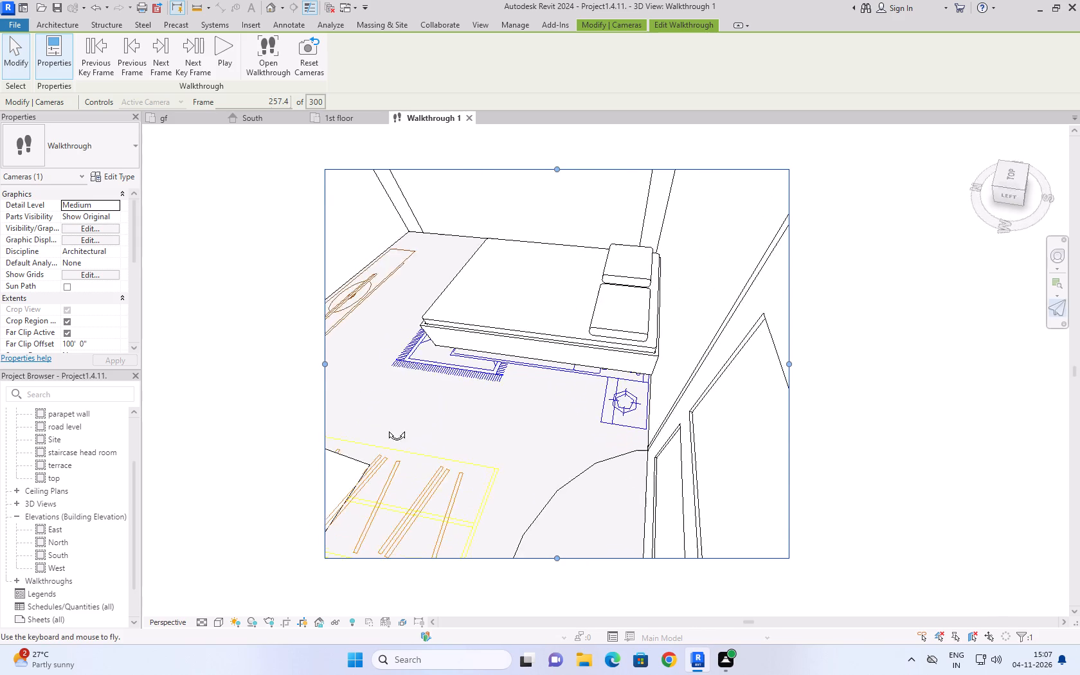
right_drag(387, 426, 300, 388)
right_drag(766, 317, 634, 319)
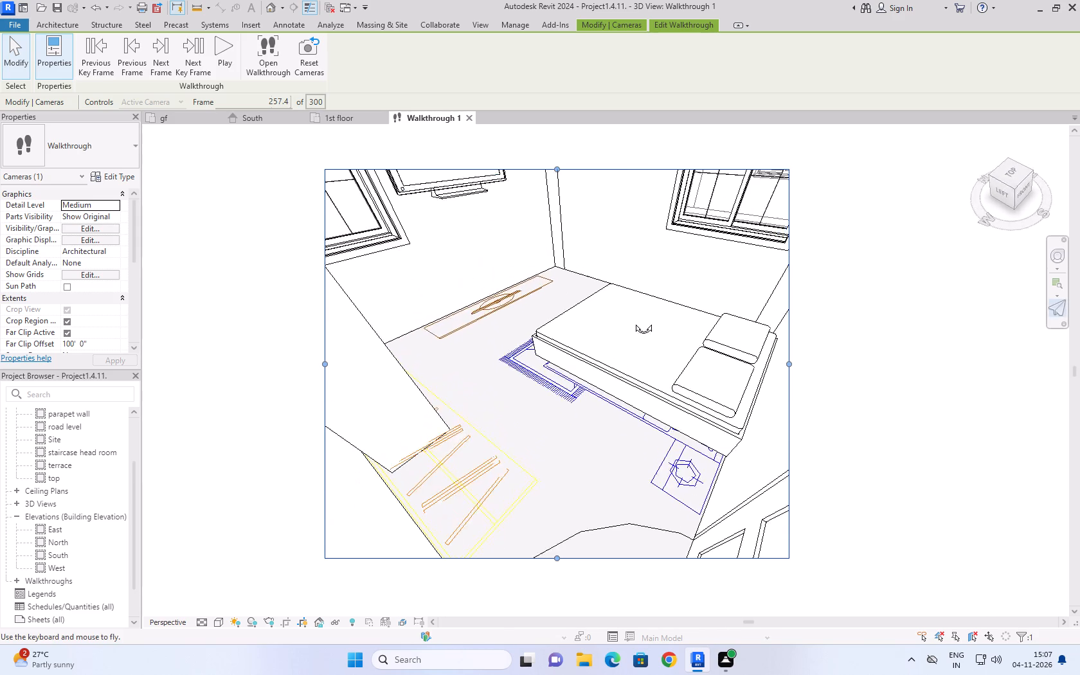
right_drag(634, 319, 485, 222)
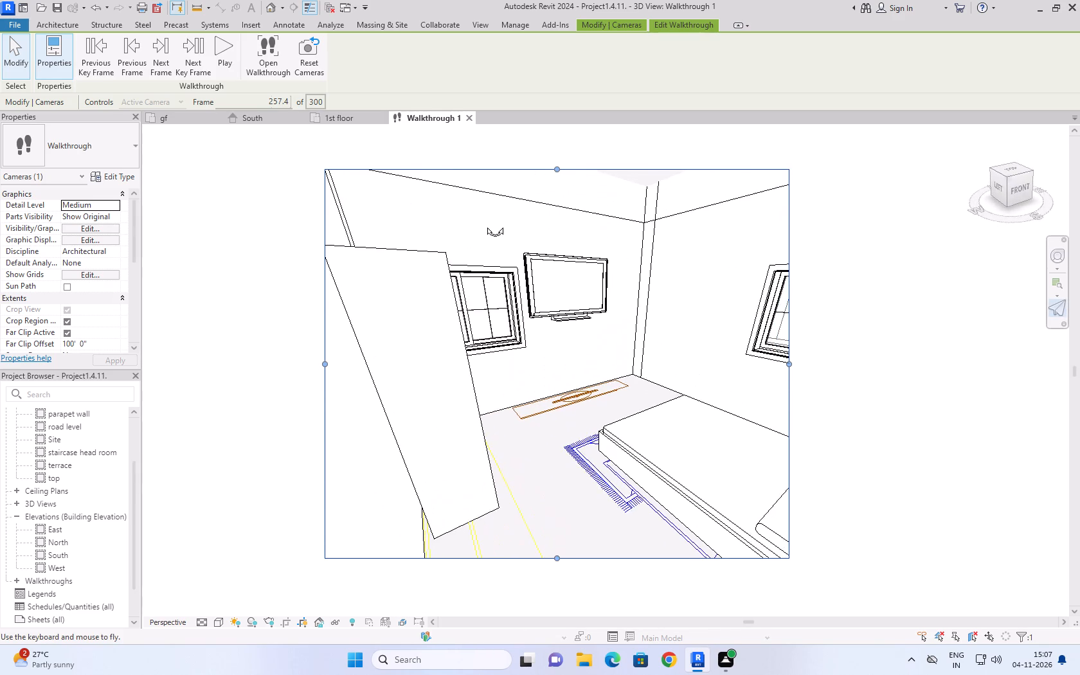
right_drag(485, 222, 629, 245)
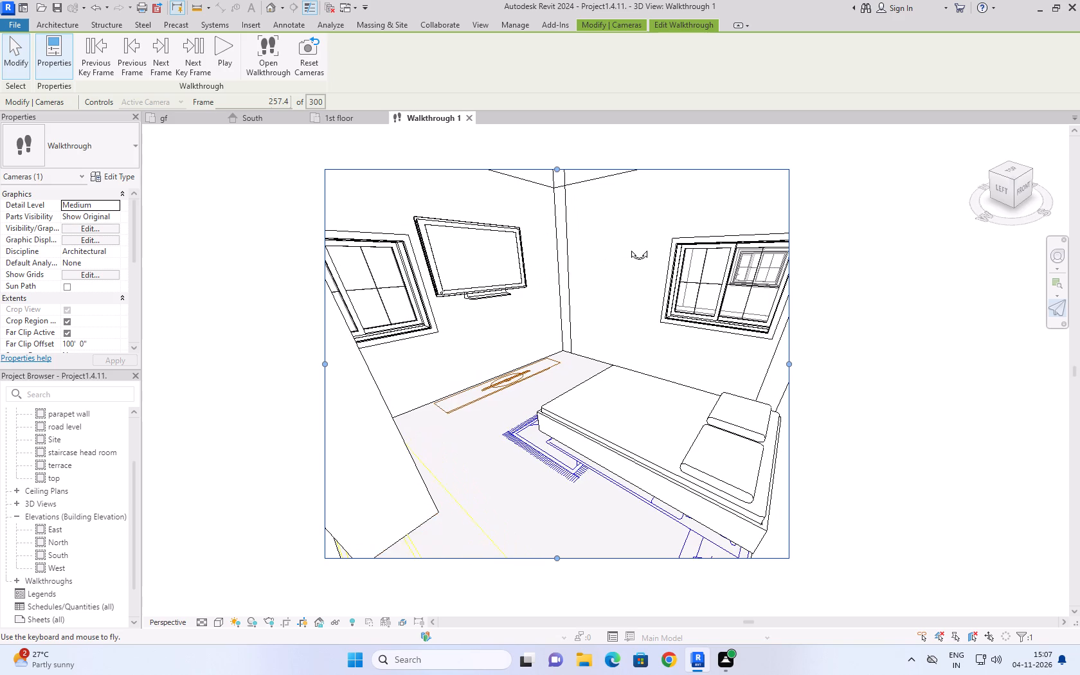
right_drag(629, 245, 552, 280)
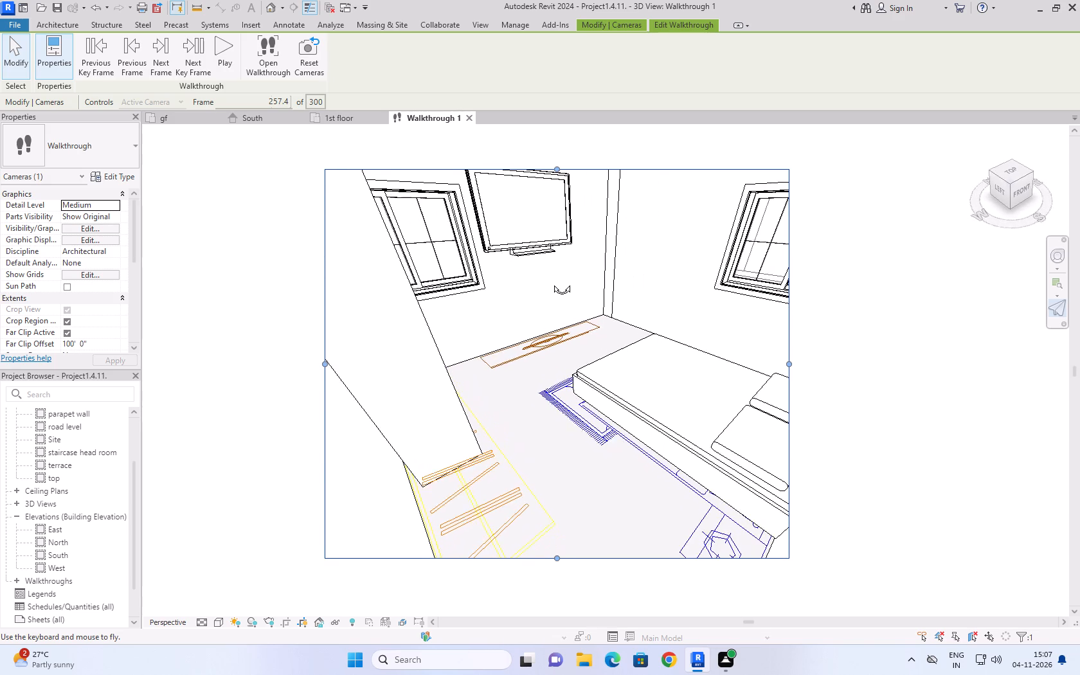
right_drag(552, 280, 530, 231)
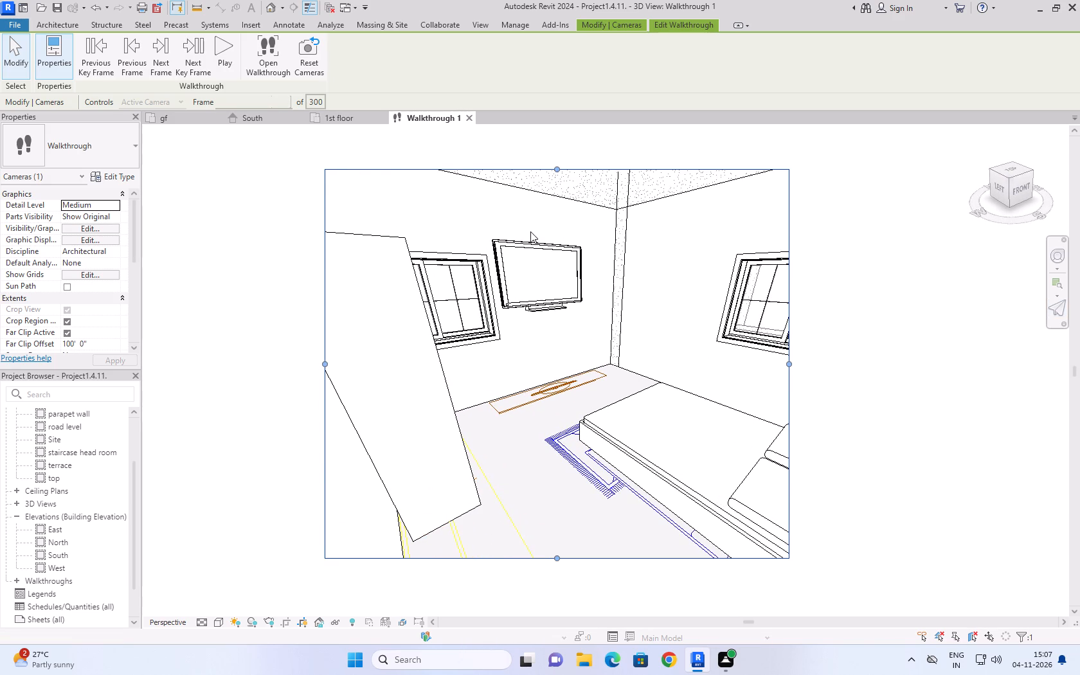
In the gf plan, move the walkthrough camera back along its path to the key frame by the kitchen entrance, frame 233.9.
click(179, 114)
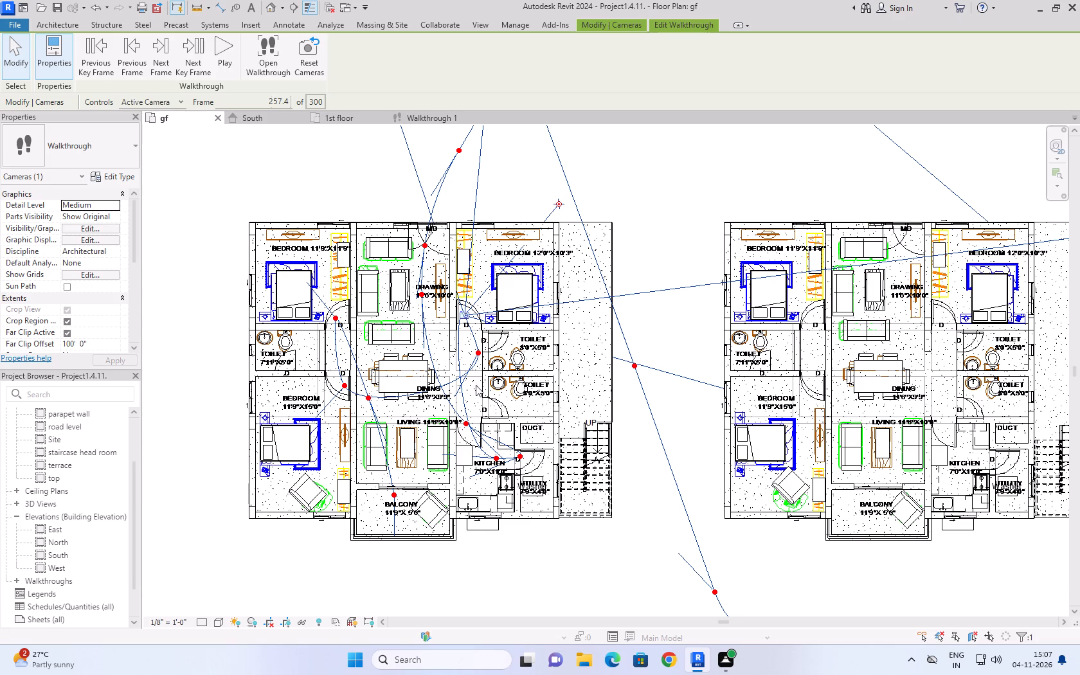
drag(465, 314, 464, 316)
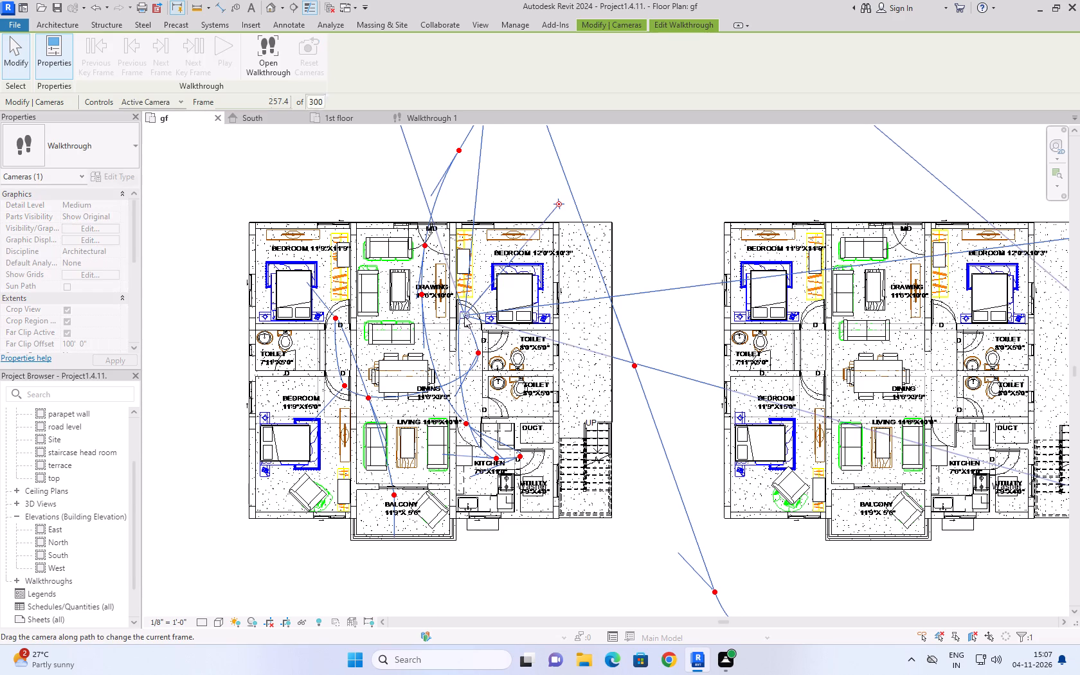
drag(464, 316, 466, 406)
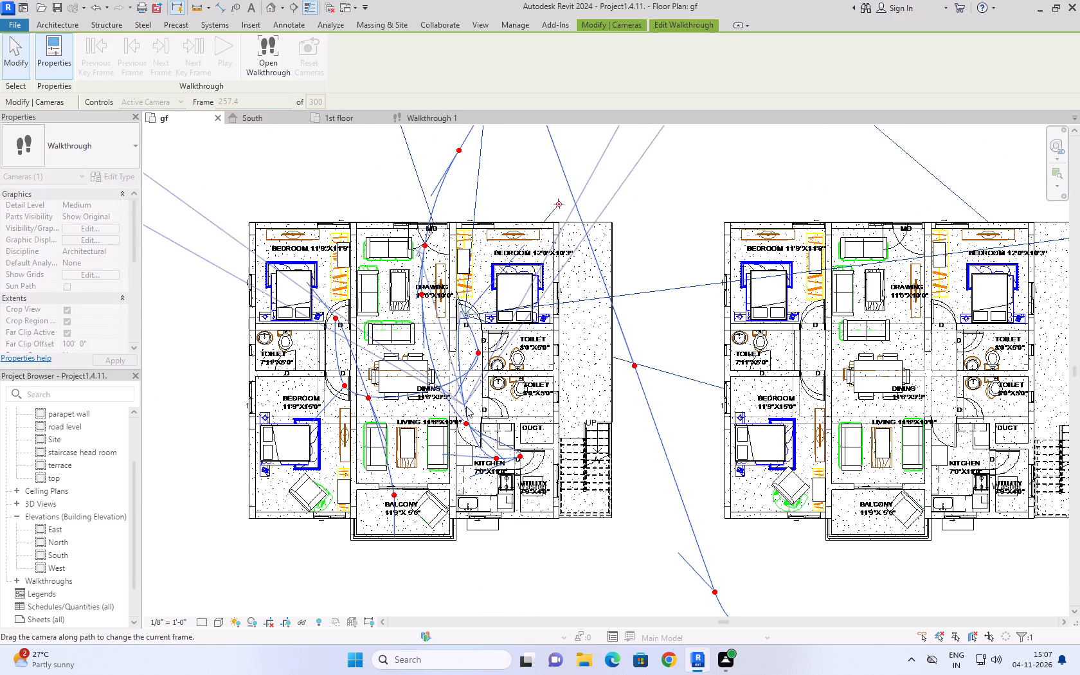
drag(466, 406, 467, 420)
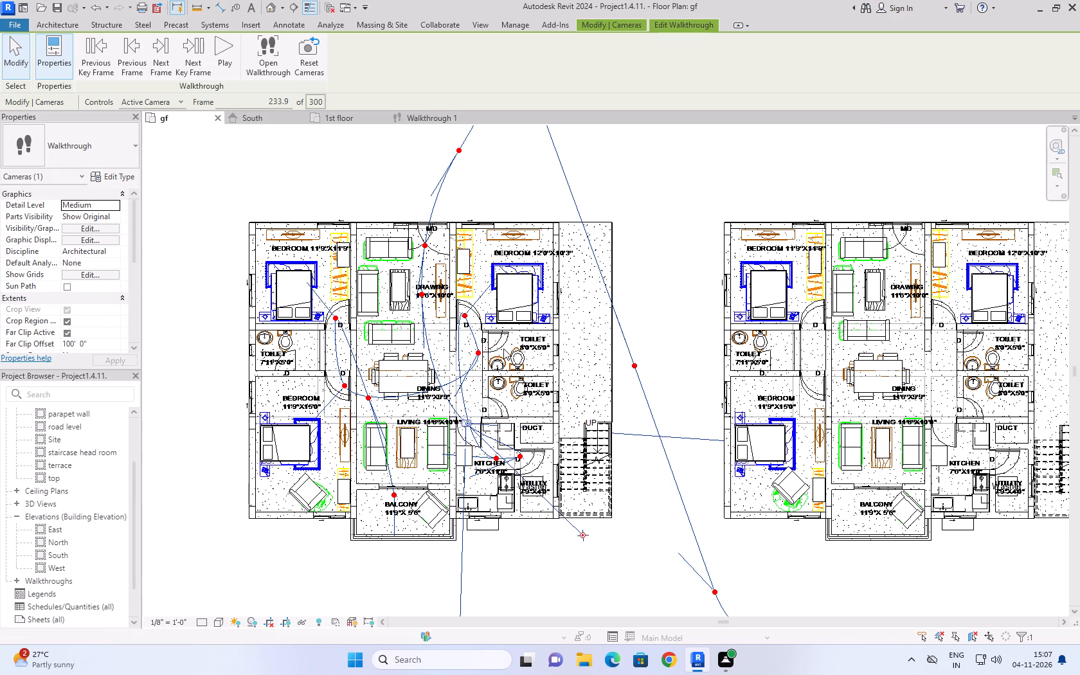
Open the camera view at frame 233.9 and turn the camera down and around to frame the kitchen counters, stove and doorway.
click(264, 64)
right_drag(557, 369, 561, 366)
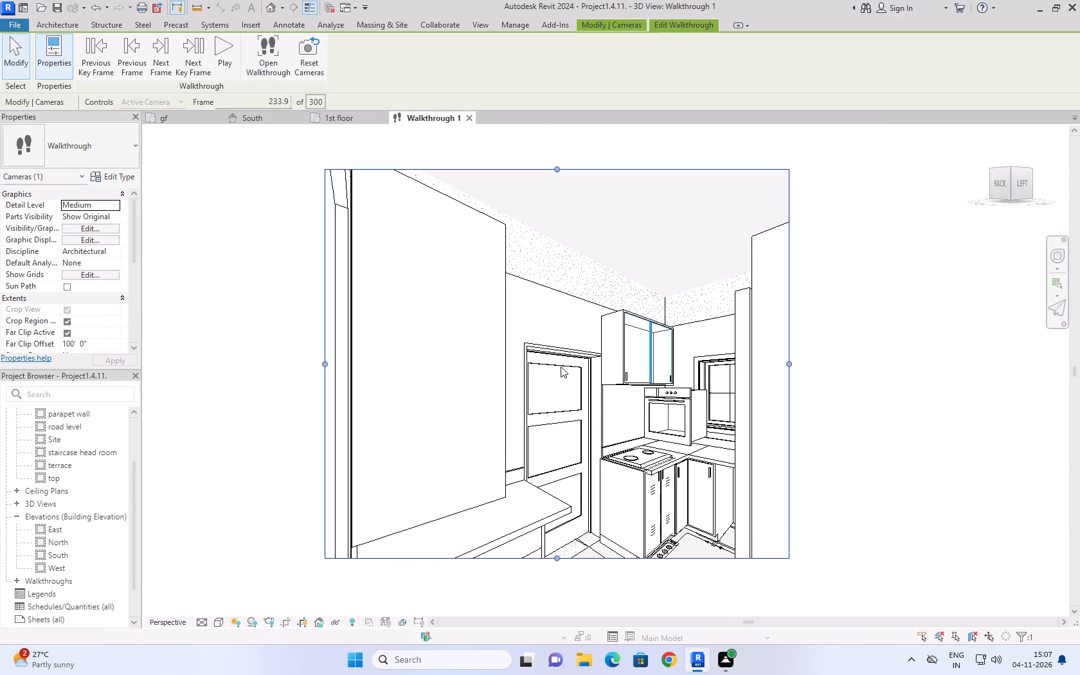
right_drag(561, 366, 679, 424)
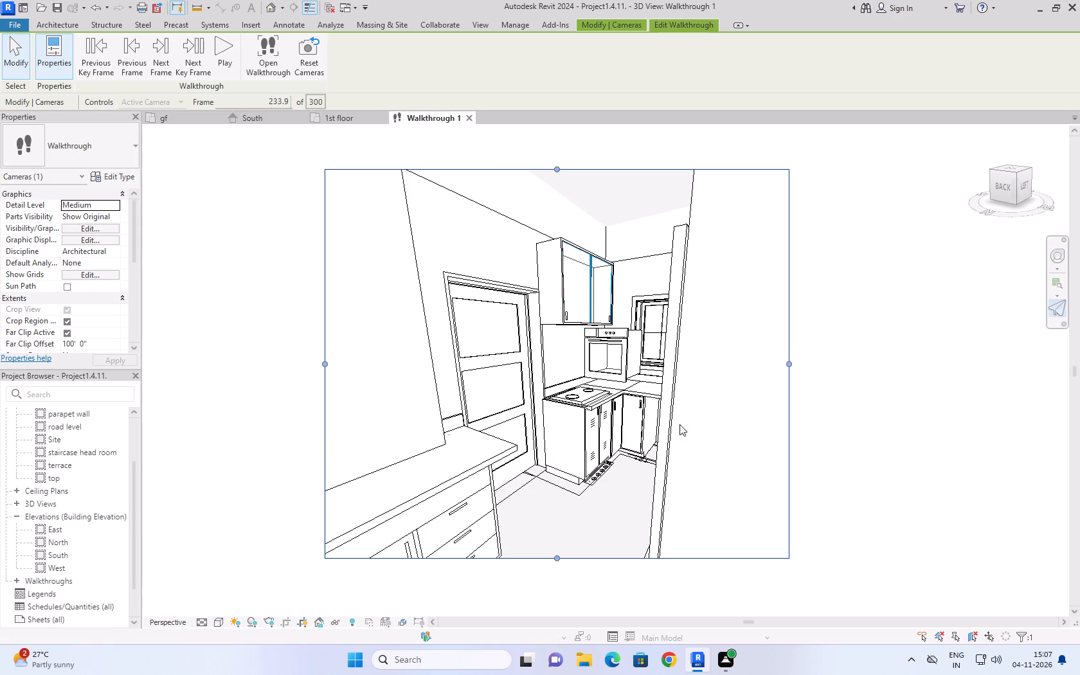
right_drag(566, 411, 661, 422)
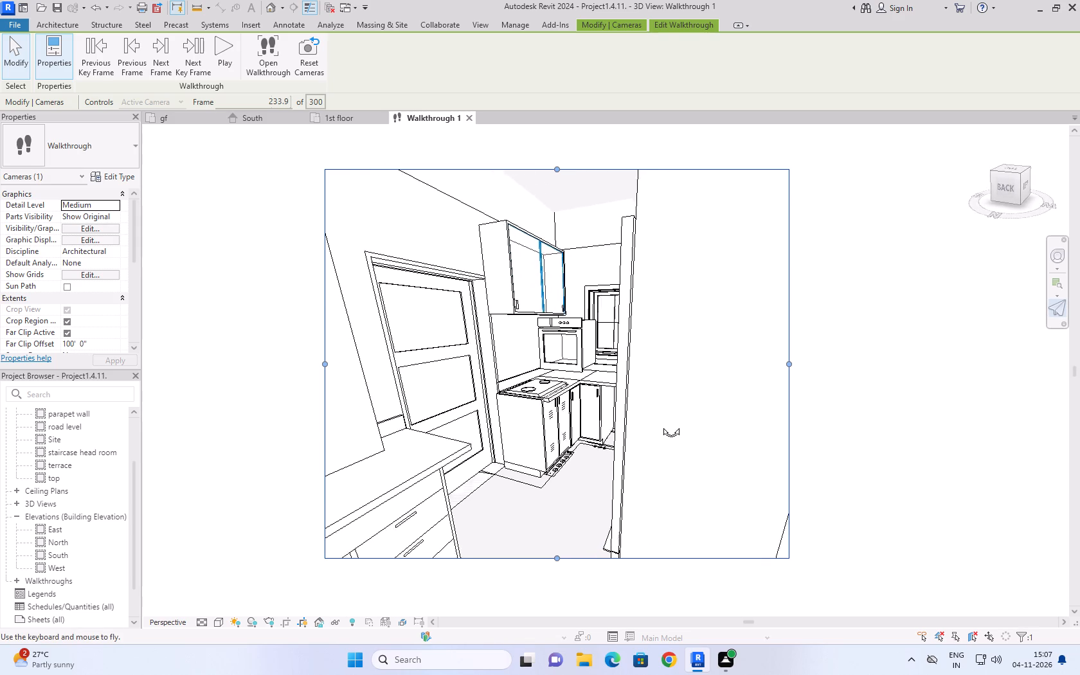
right_drag(661, 422, 560, 460)
right_drag(528, 326, 543, 286)
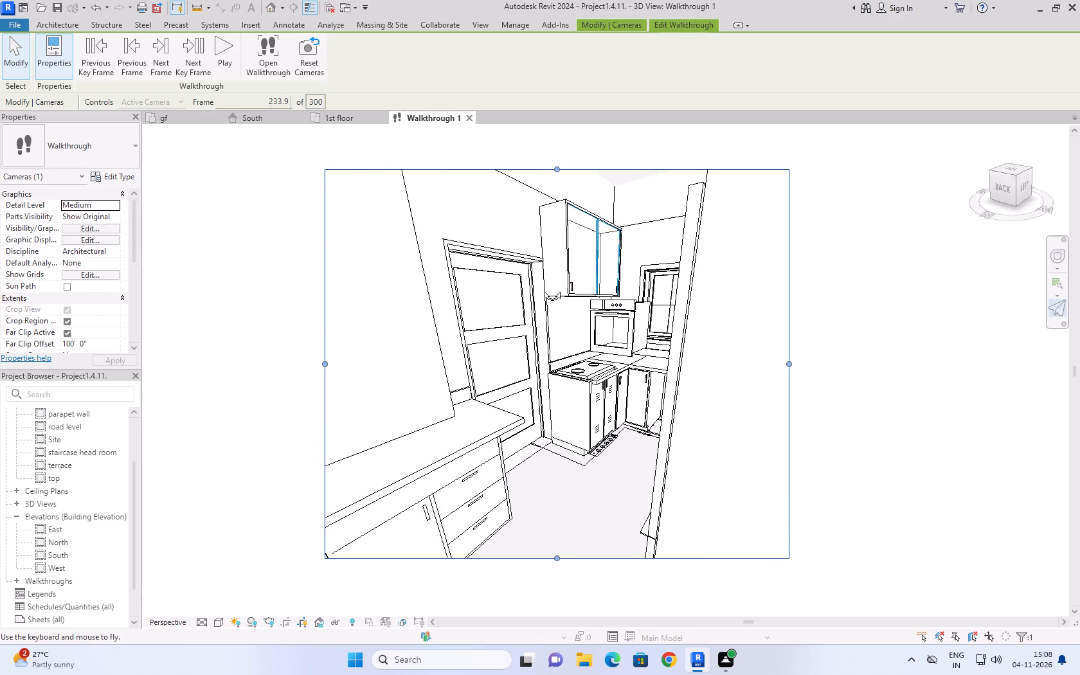
right_drag(543, 286, 595, 291)
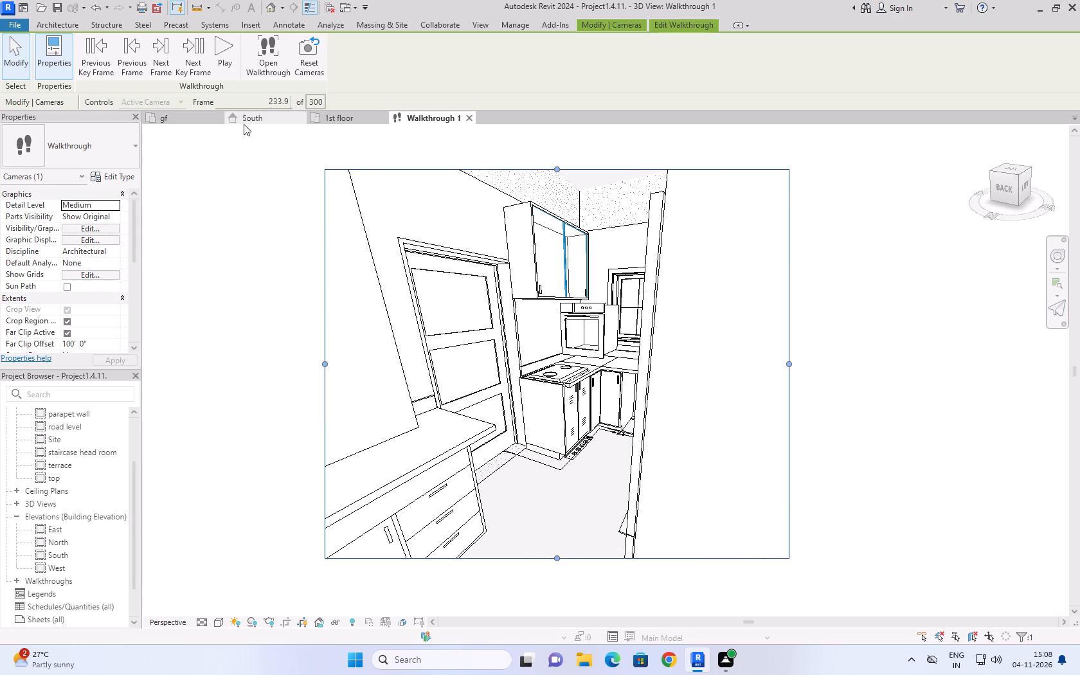
Move the walkthrough camera to the key frame inside the kitchen, frame 242.7, and aim it down at the stove, oven, window and sink.
click(195, 118)
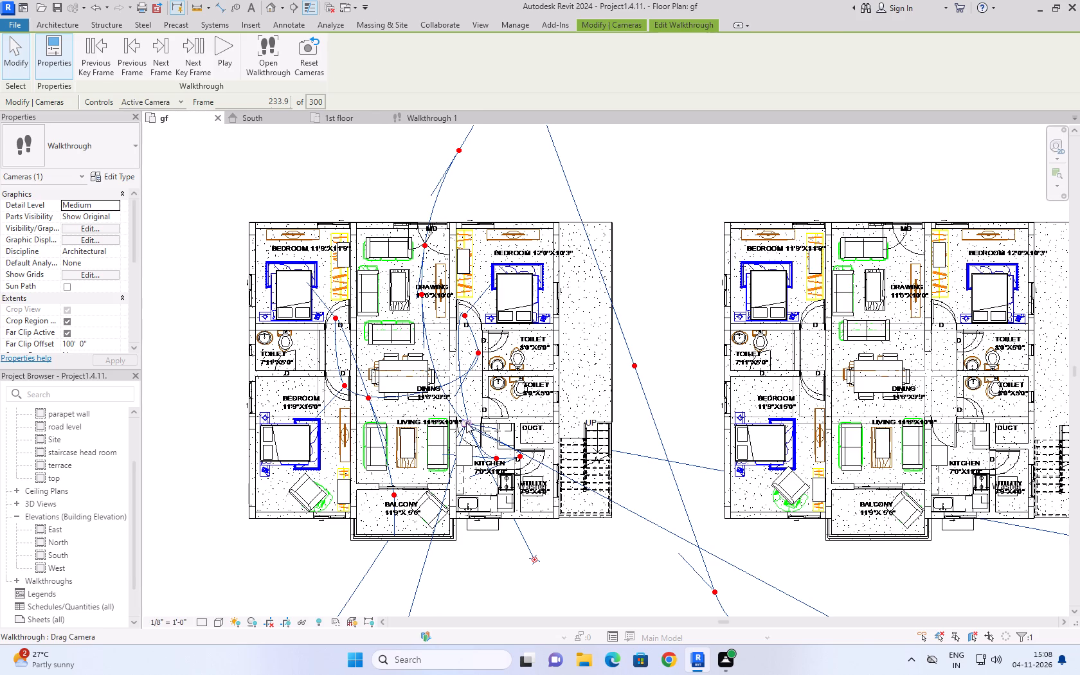
drag(466, 422, 498, 460)
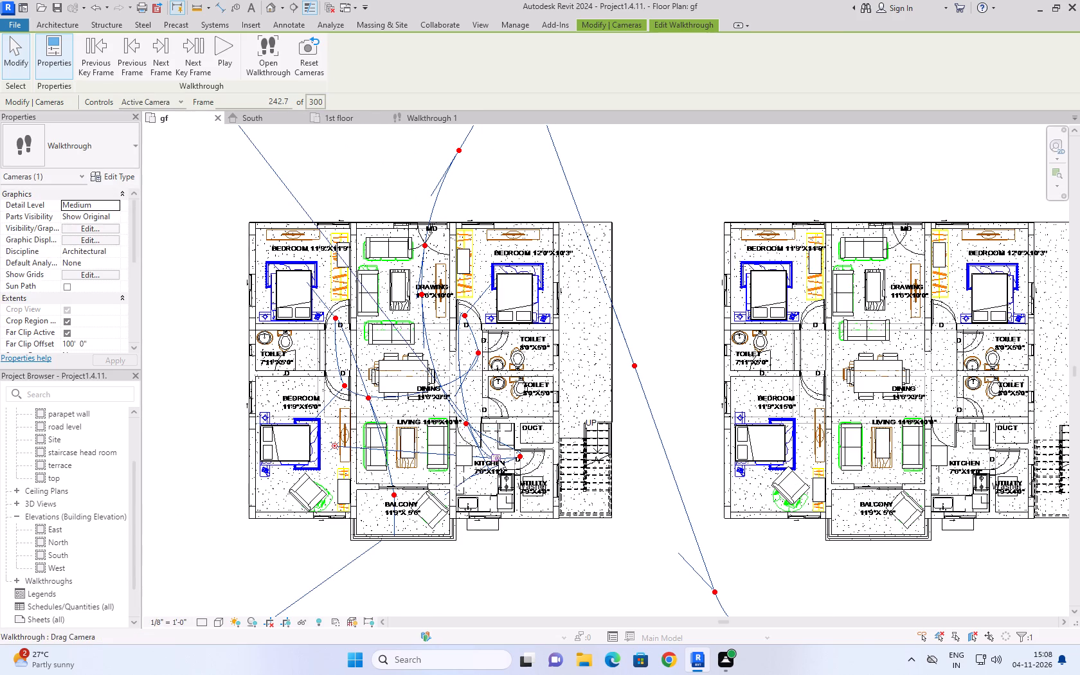
click(426, 121)
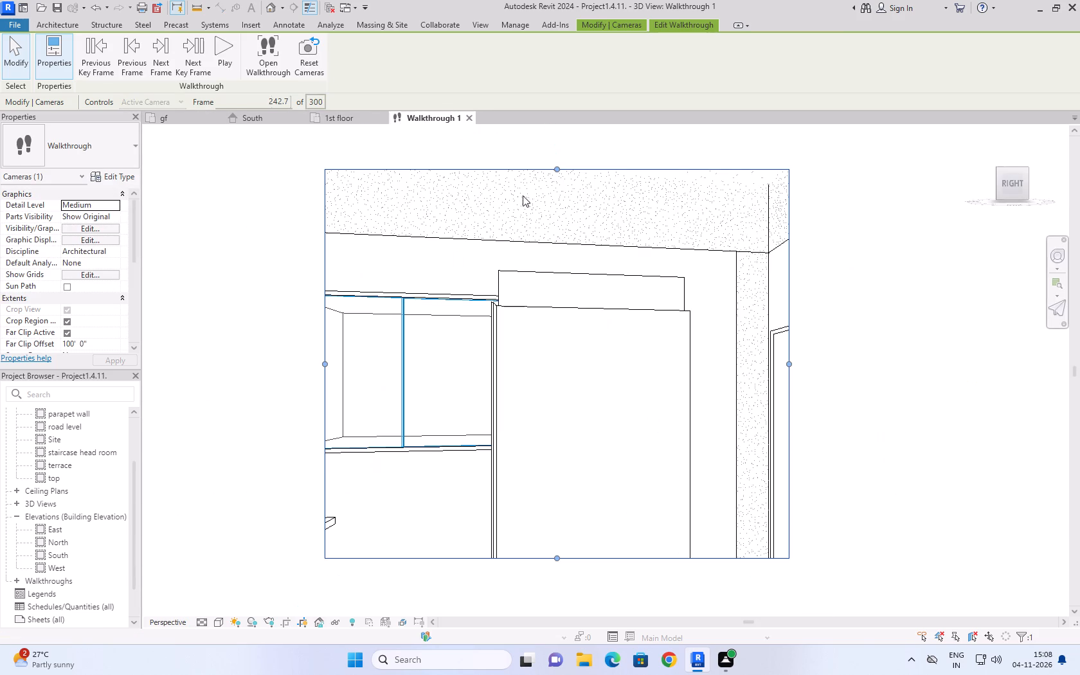
right_drag(579, 329, 320, 470)
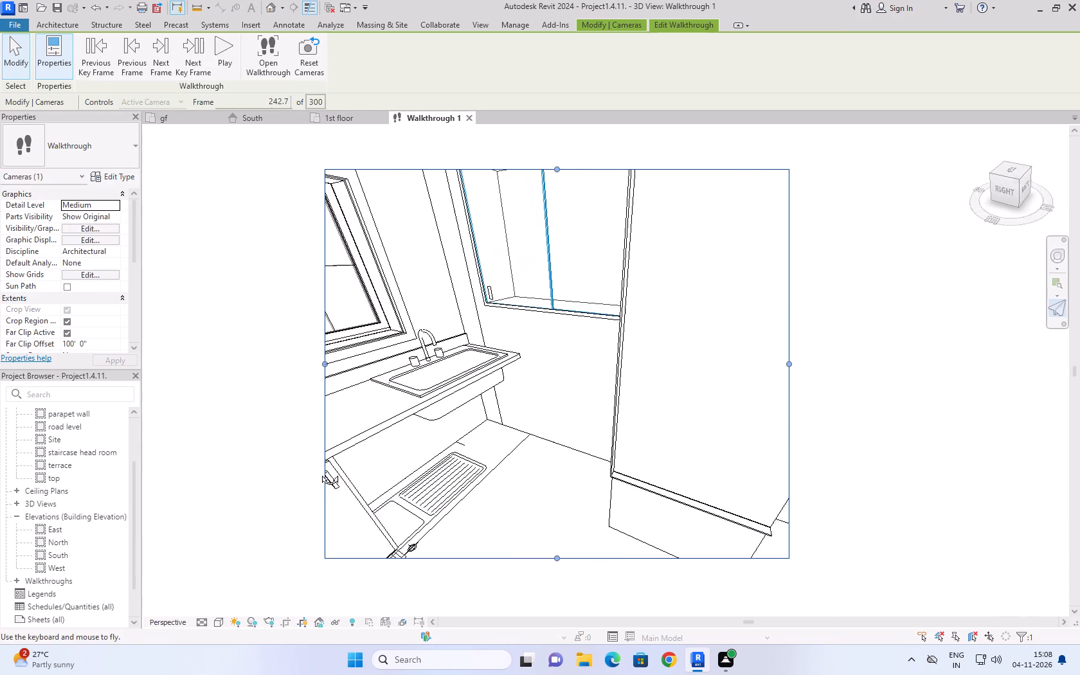
right_drag(320, 470, 260, 476)
right_drag(643, 338, 510, 350)
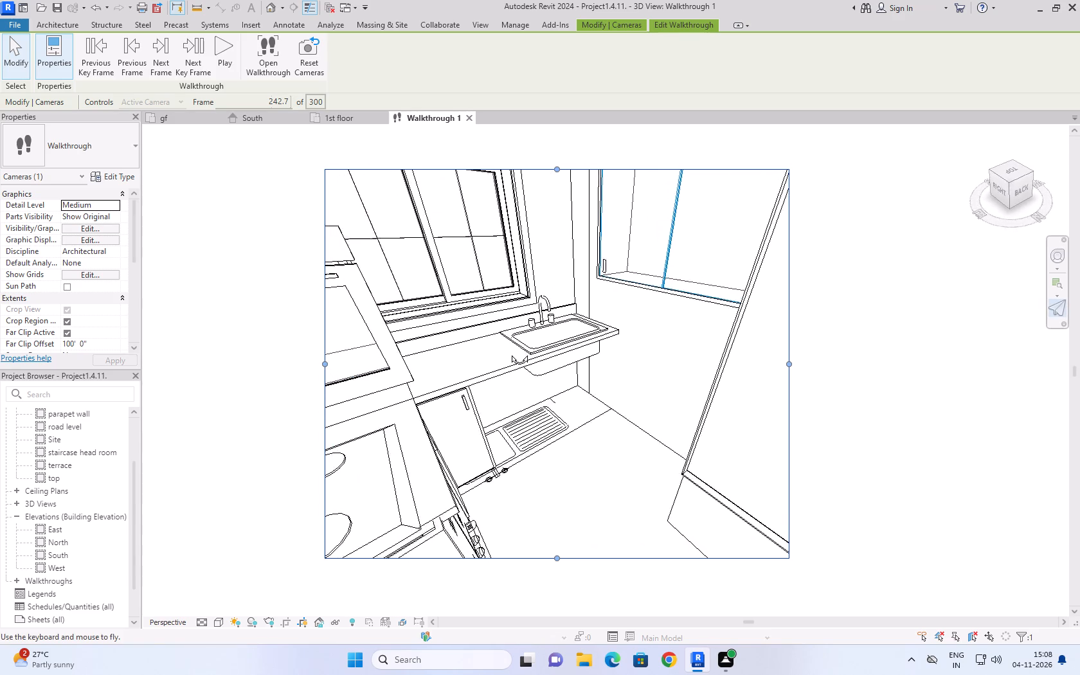
right_drag(510, 350, 315, 327)
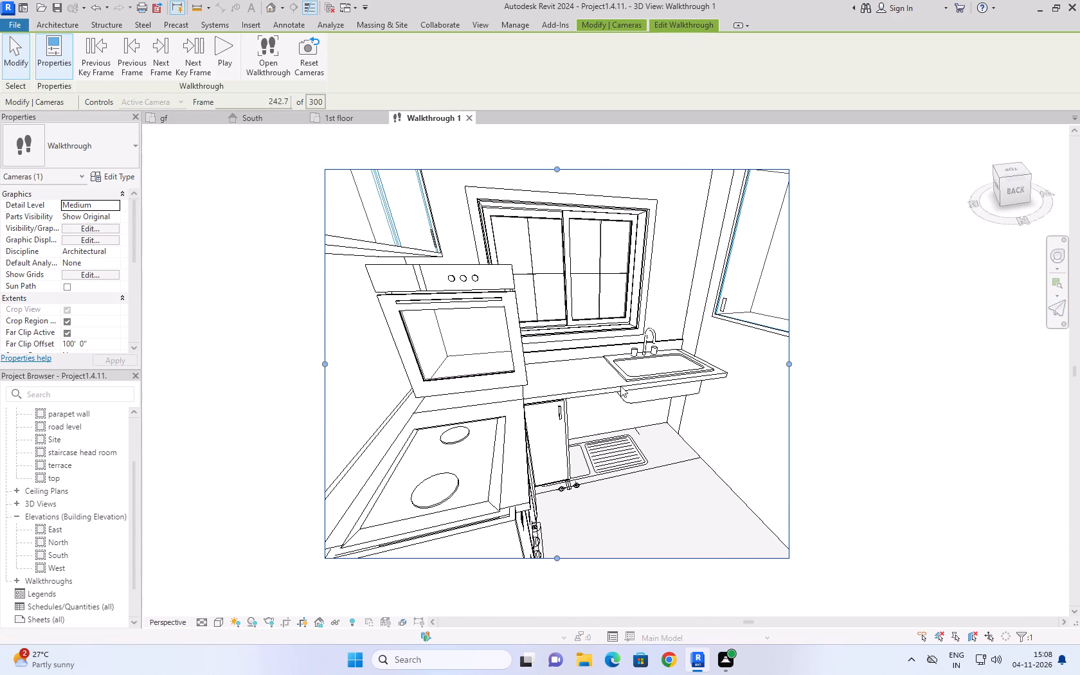
right_drag(716, 324, 640, 321)
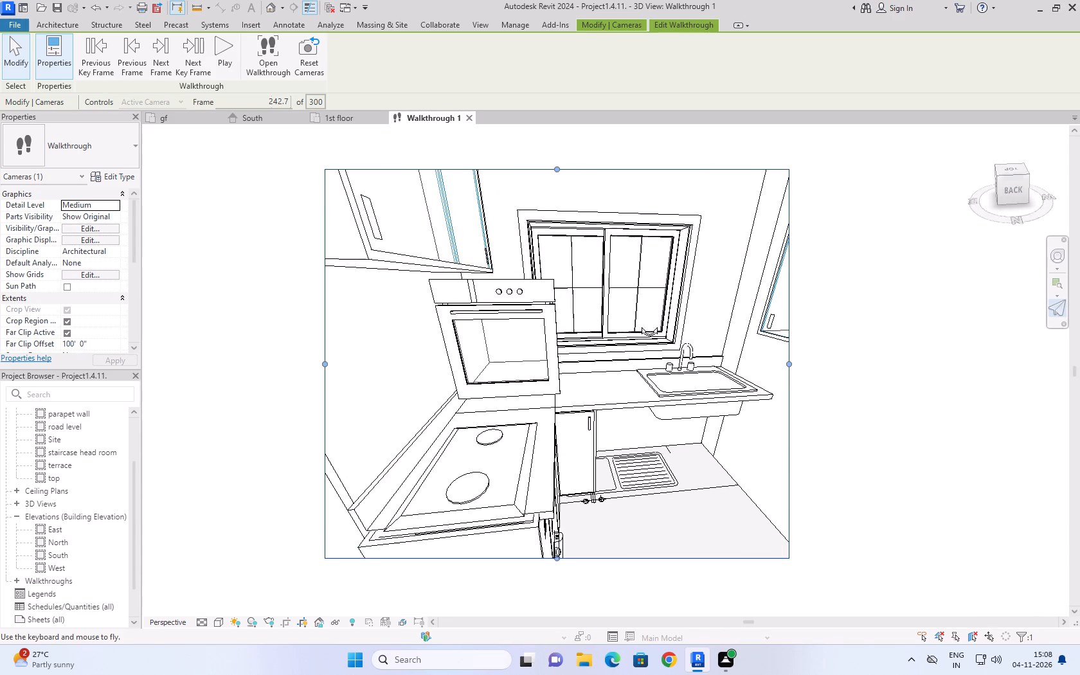
right_drag(640, 321, 642, 327)
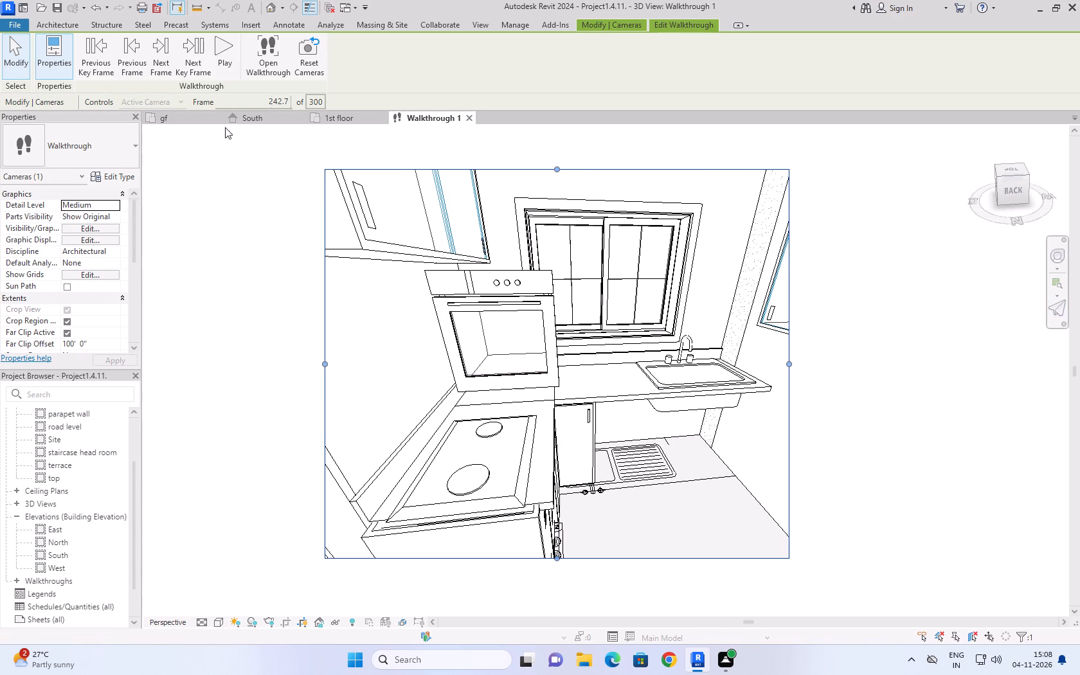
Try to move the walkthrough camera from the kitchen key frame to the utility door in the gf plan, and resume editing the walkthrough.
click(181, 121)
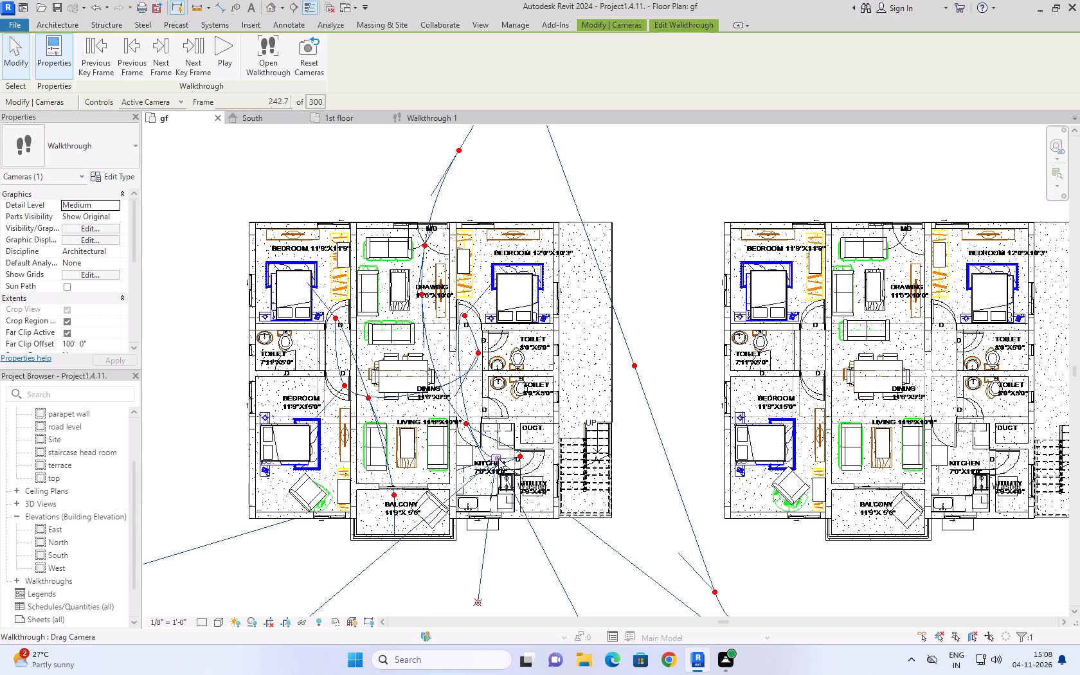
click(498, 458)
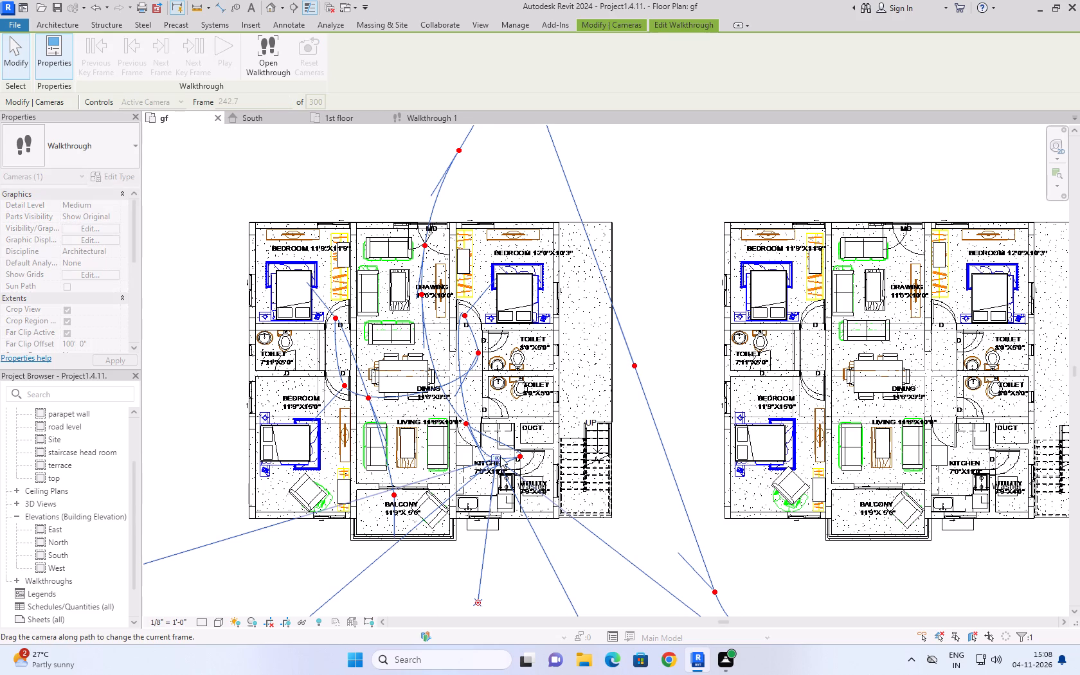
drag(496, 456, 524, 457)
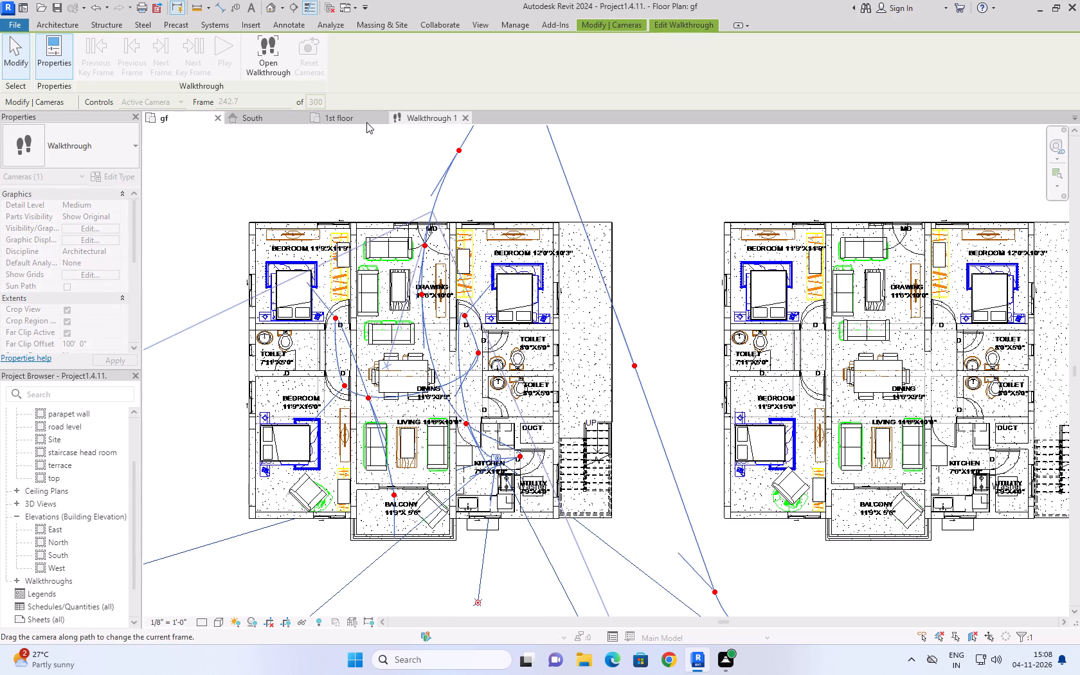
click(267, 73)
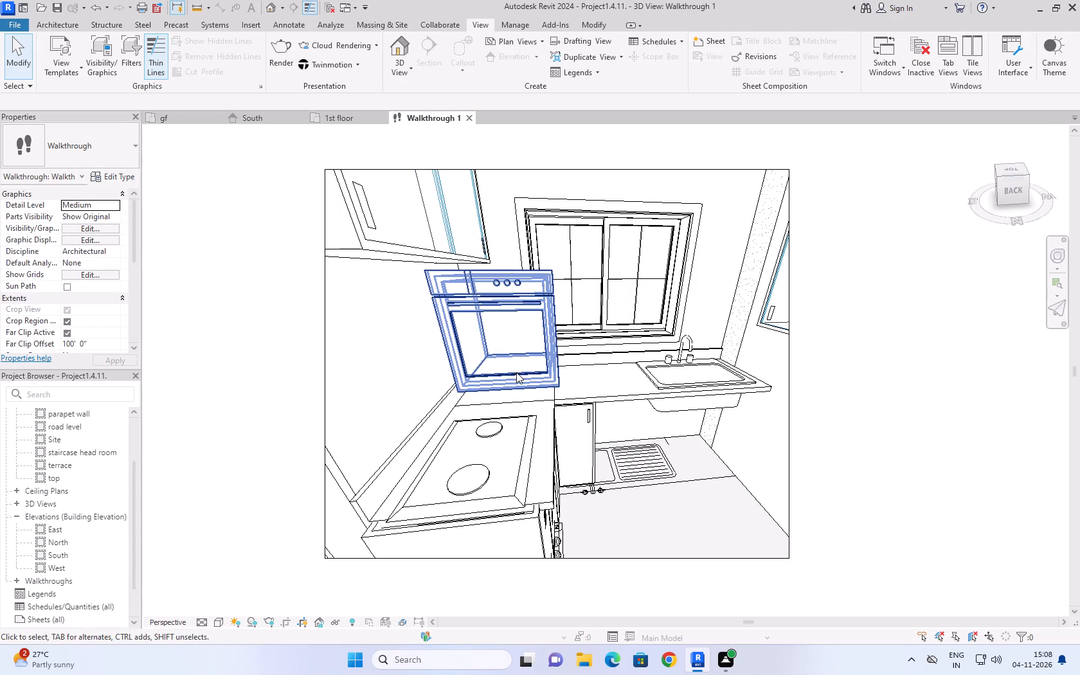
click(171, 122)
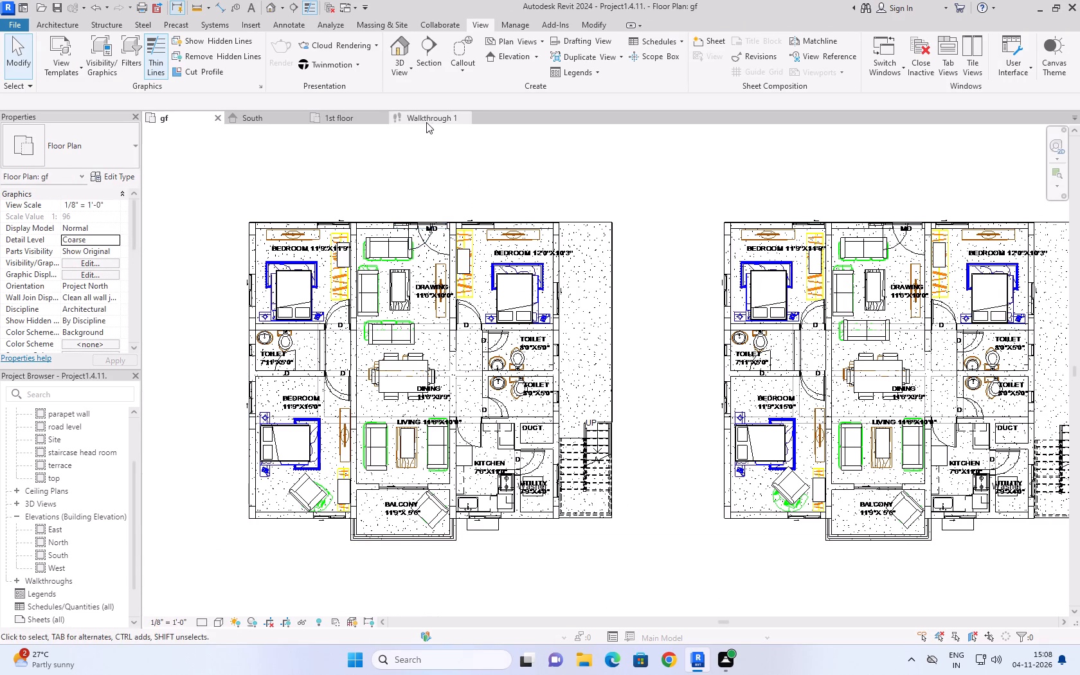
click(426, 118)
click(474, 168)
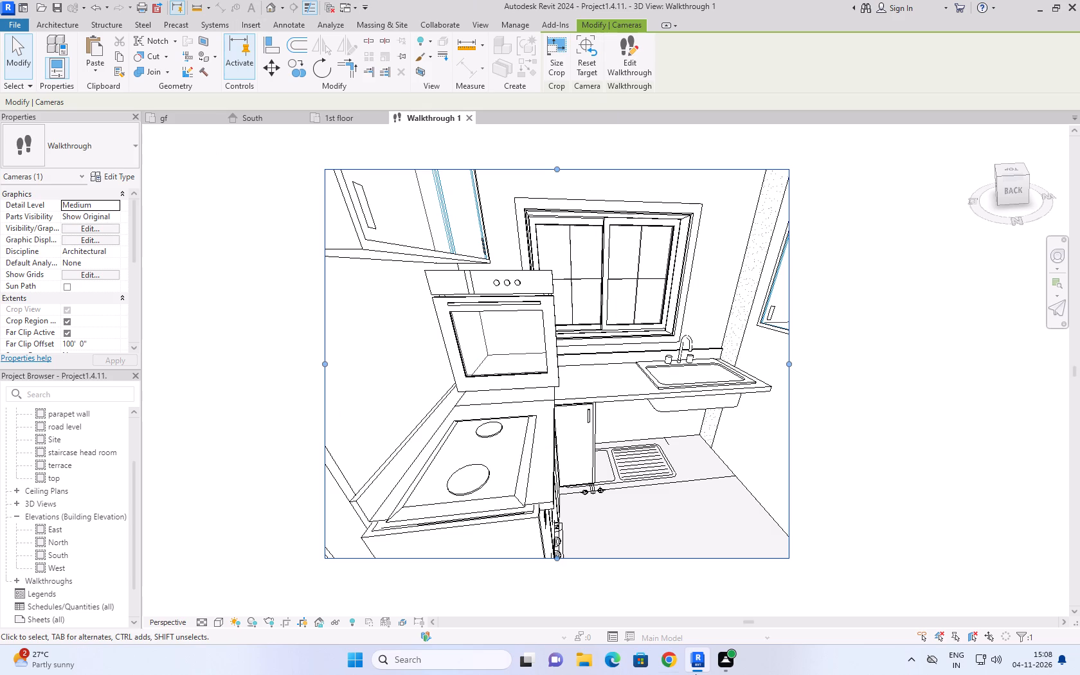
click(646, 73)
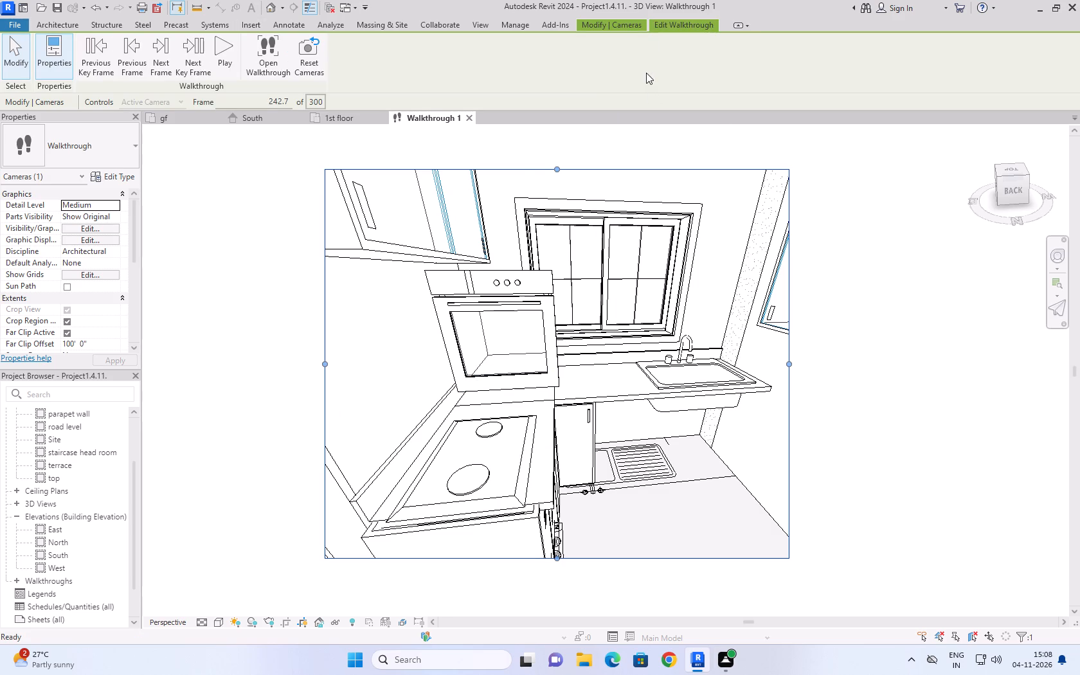
Move the walkthrough camera to the key frame at the utility door, frame 240.4, and aim it down into the utility at the washing machine and window.
click(183, 118)
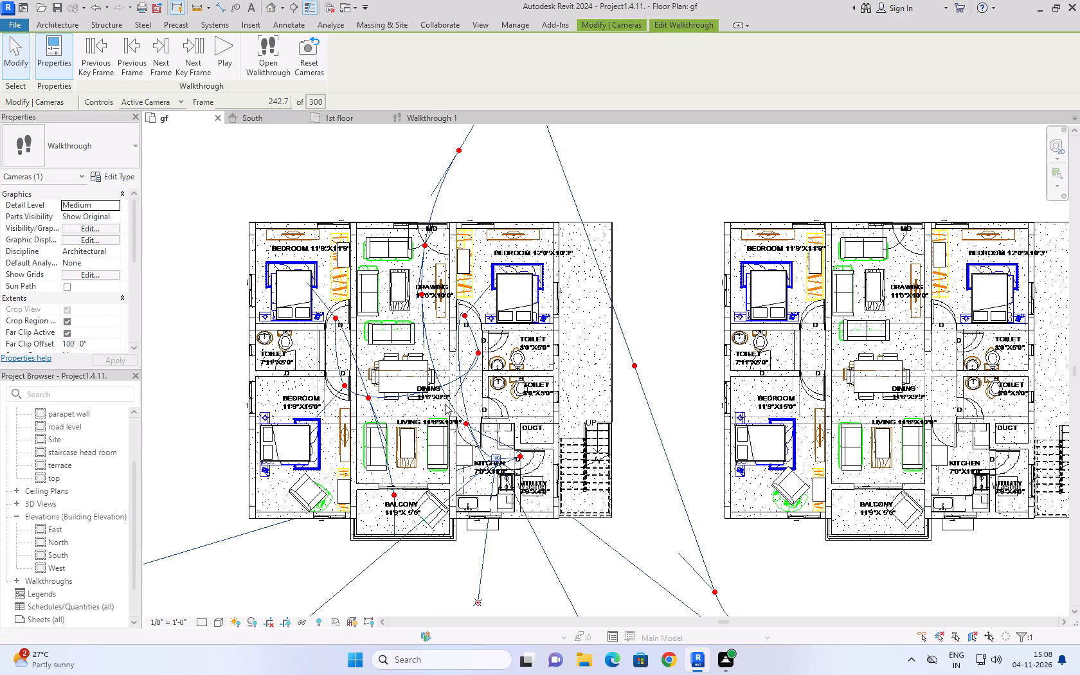
drag(496, 456, 523, 456)
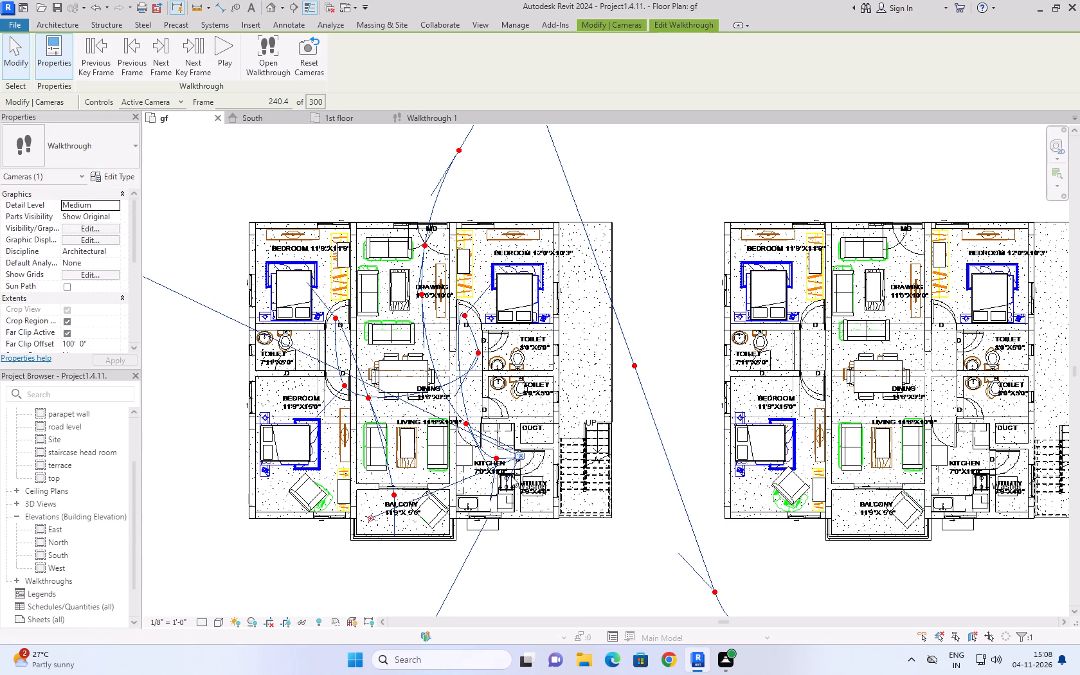
drag(370, 519, 499, 555)
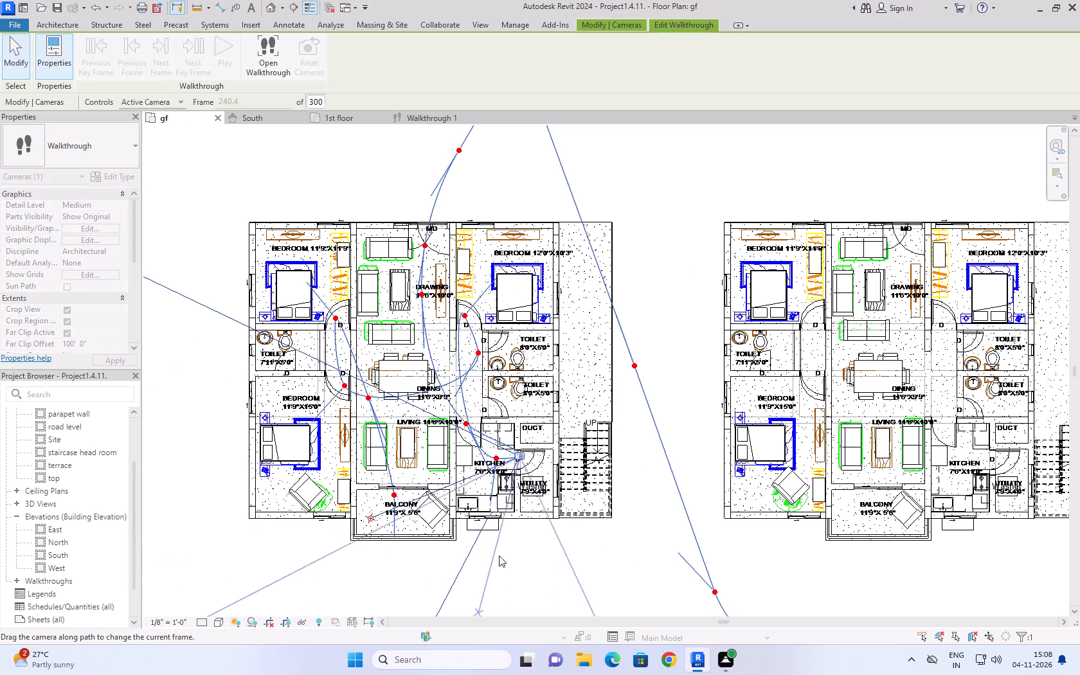
drag(499, 555, 569, 528)
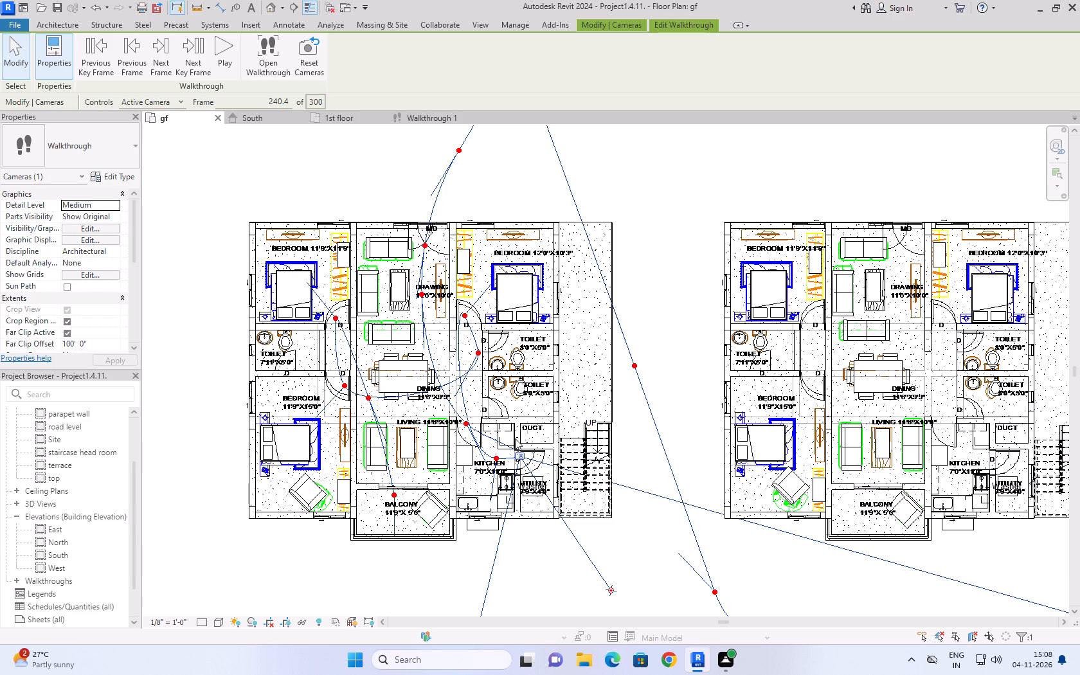
click(268, 57)
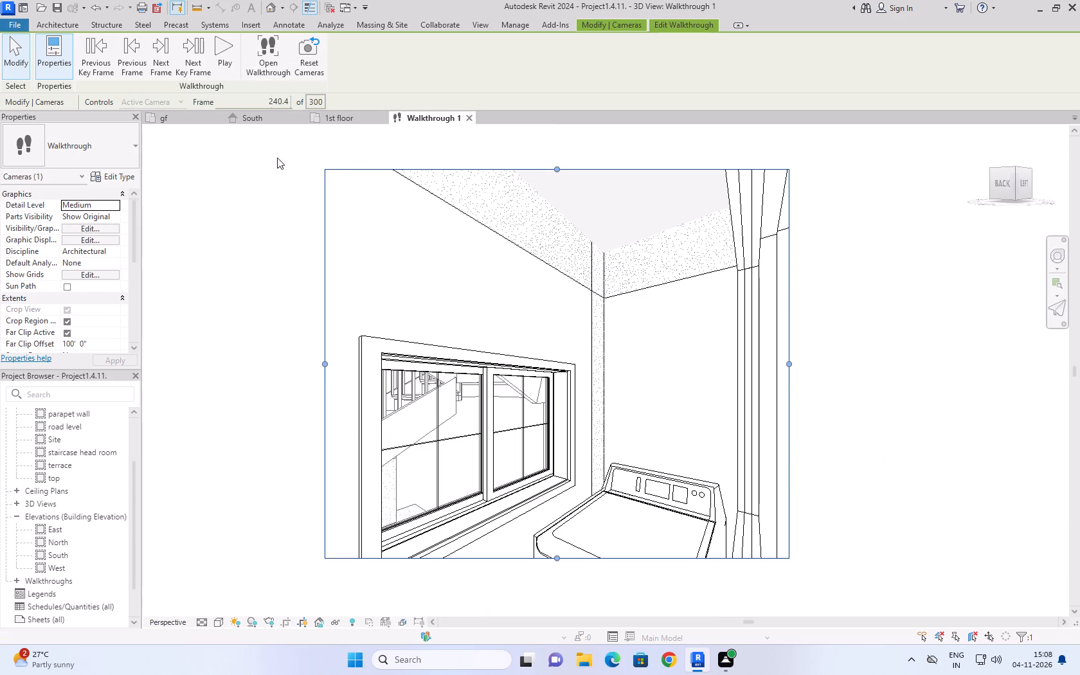
right_drag(437, 269, 640, 368)
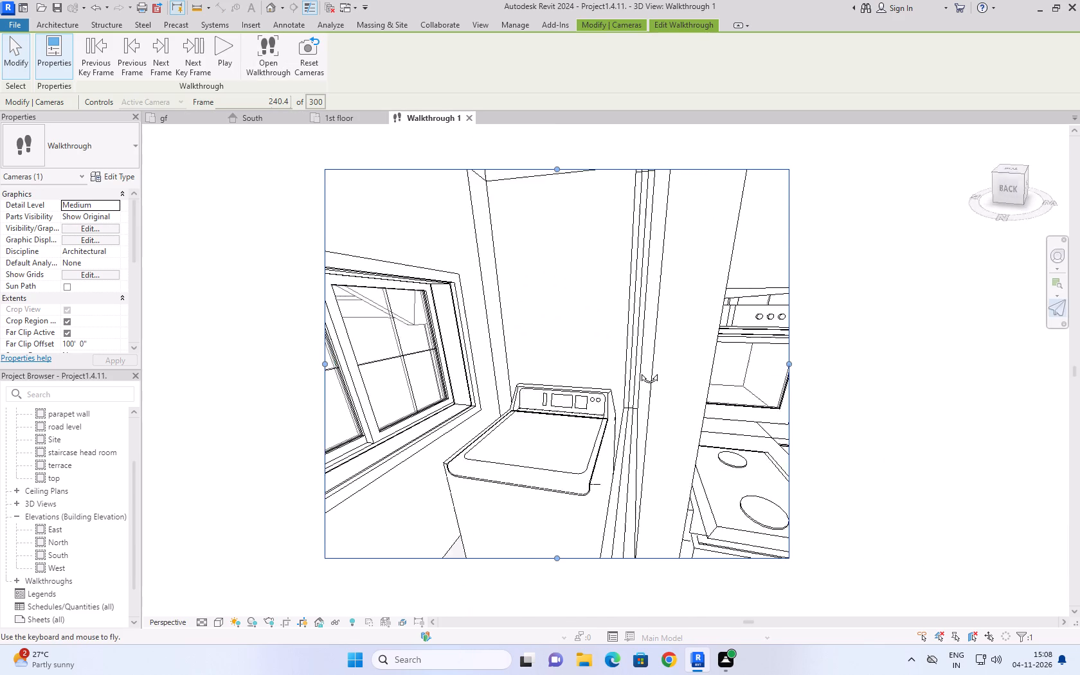
right_drag(640, 368, 557, 397)
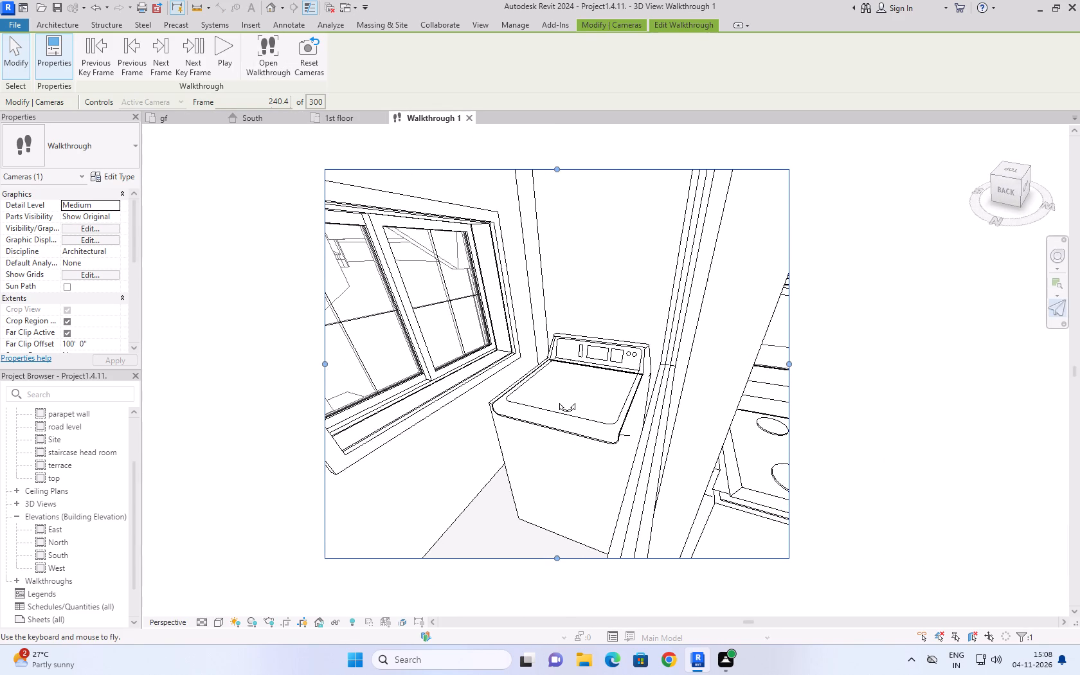
right_drag(557, 397, 523, 421)
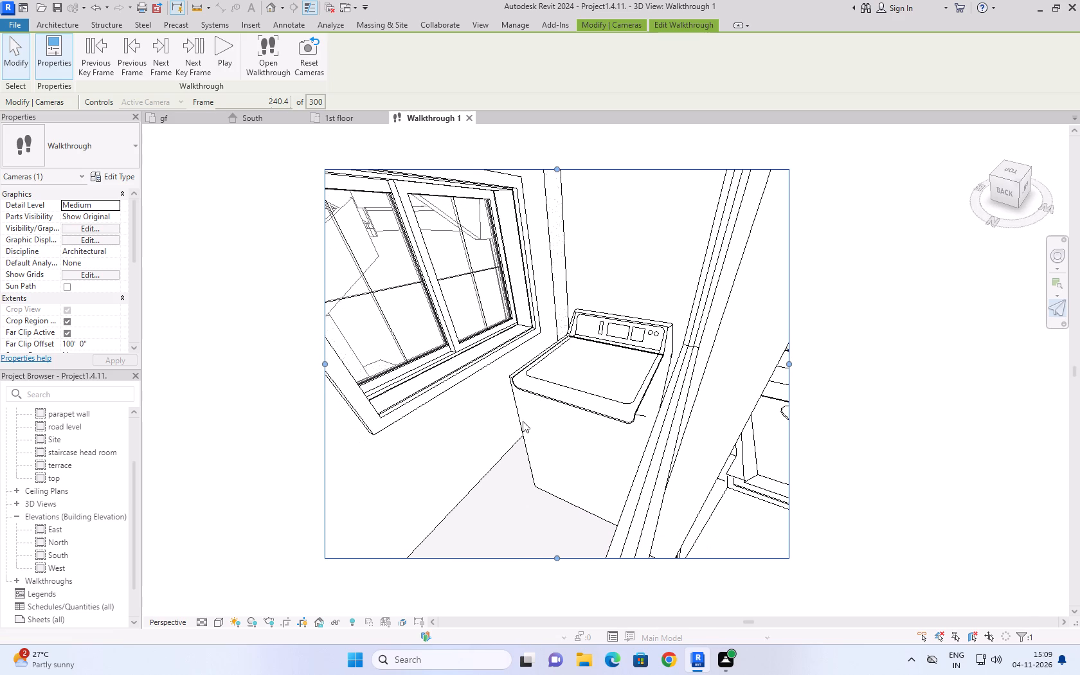
scroll(539, 387, down, 2)
right_drag(543, 381, 602, 338)
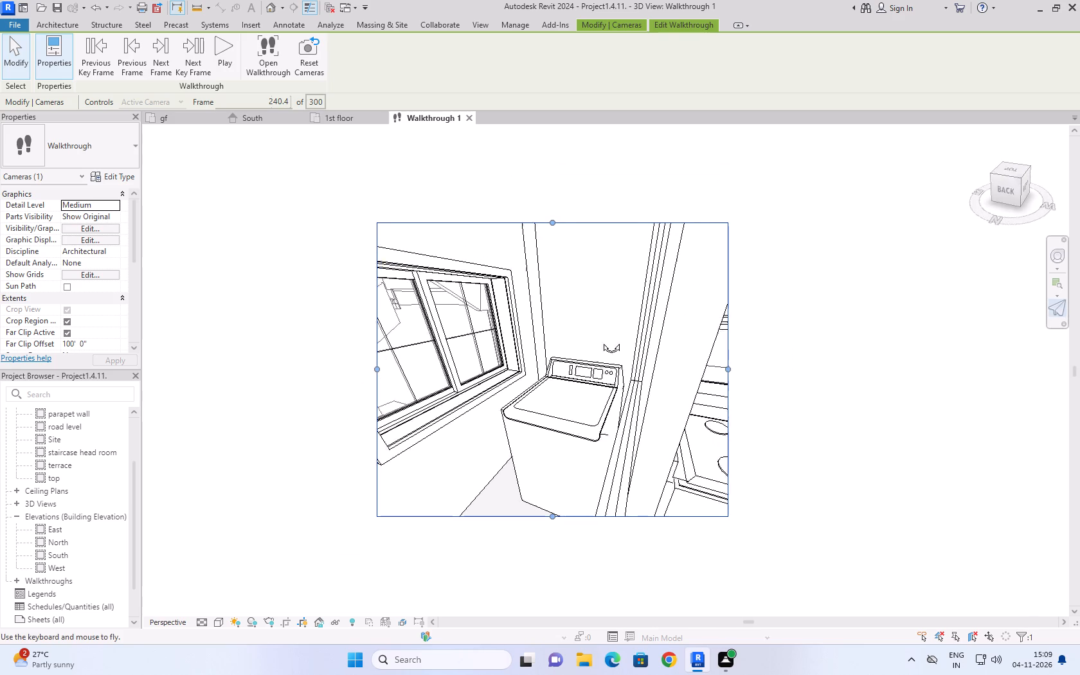
right_drag(602, 338, 586, 339)
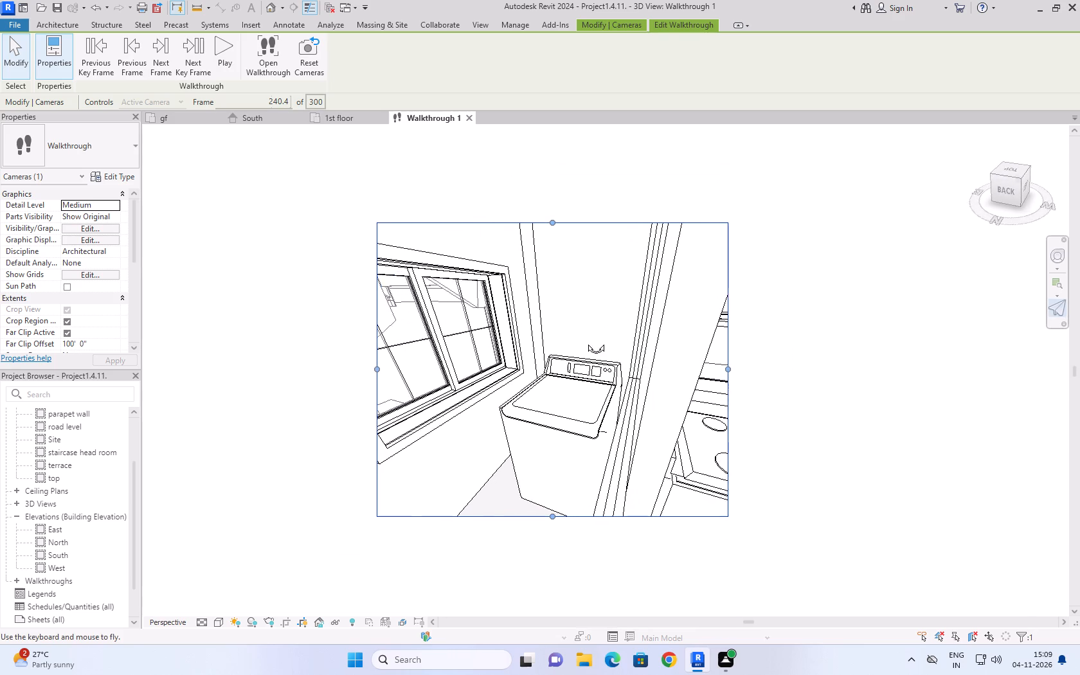
right_drag(586, 339, 582, 338)
Move the walkthrough camera back to the drawing room key frame, frame 215.9, and aim it slightly down at the sofa and dining table.
click(185, 119)
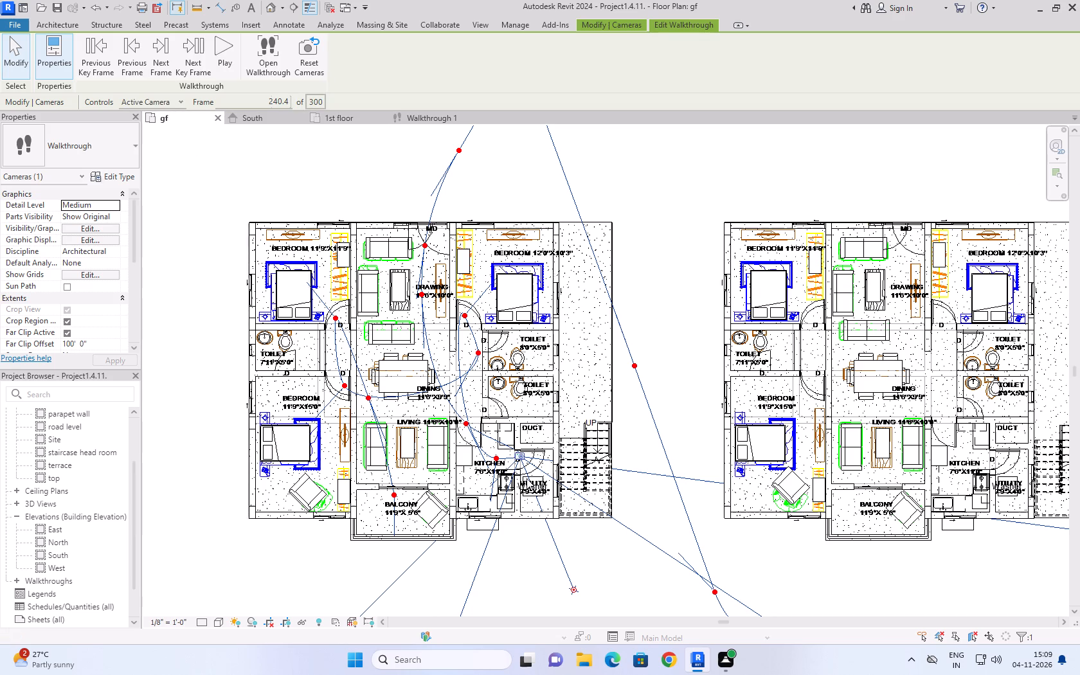
drag(524, 456, 457, 429)
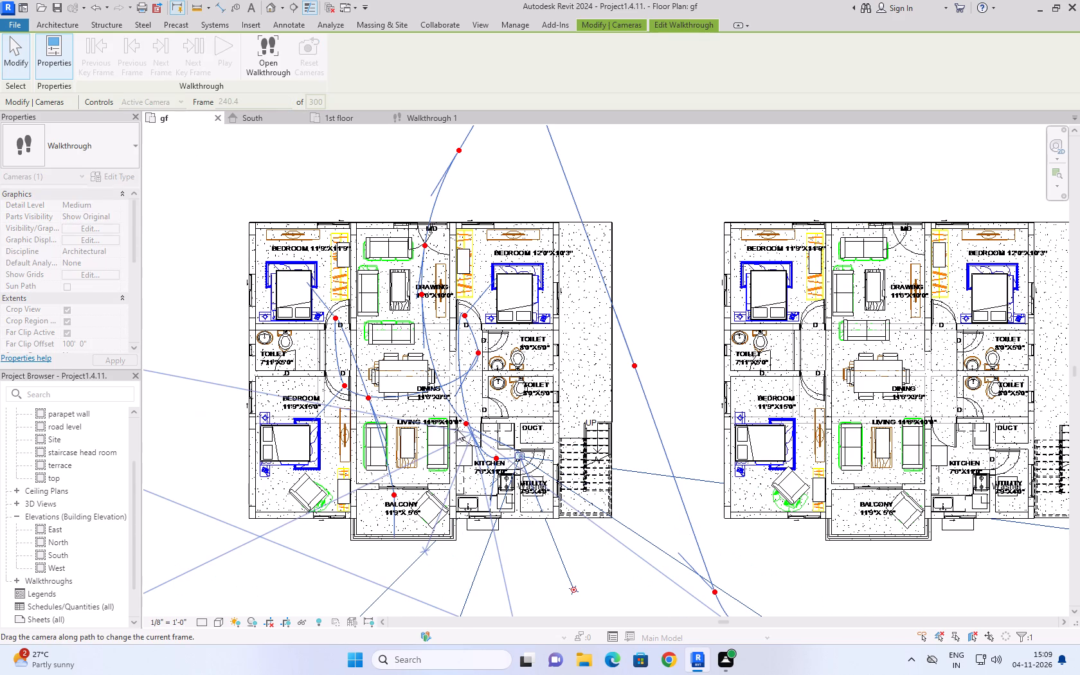
drag(457, 429, 423, 298)
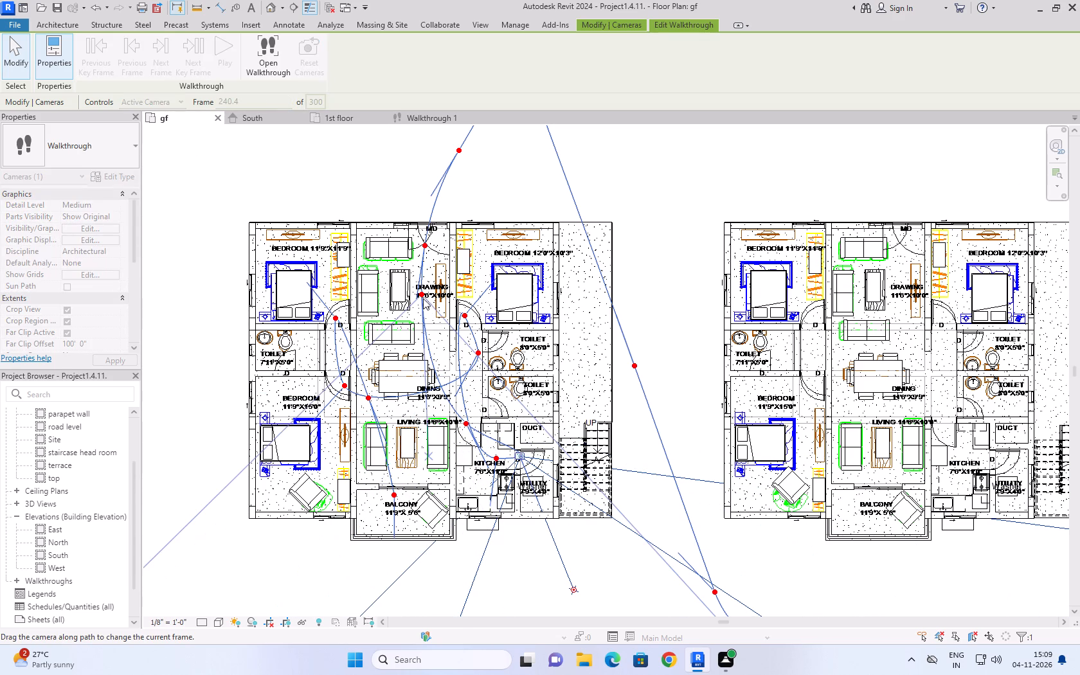
drag(423, 298, 422, 295)
click(267, 68)
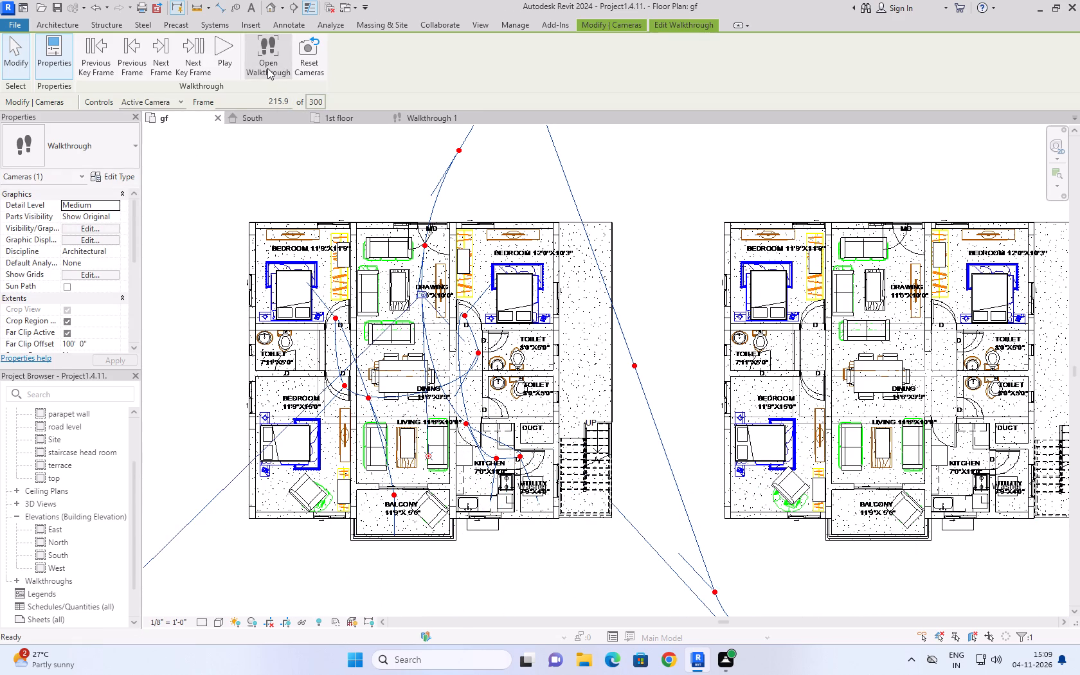
right_drag(636, 343, 677, 431)
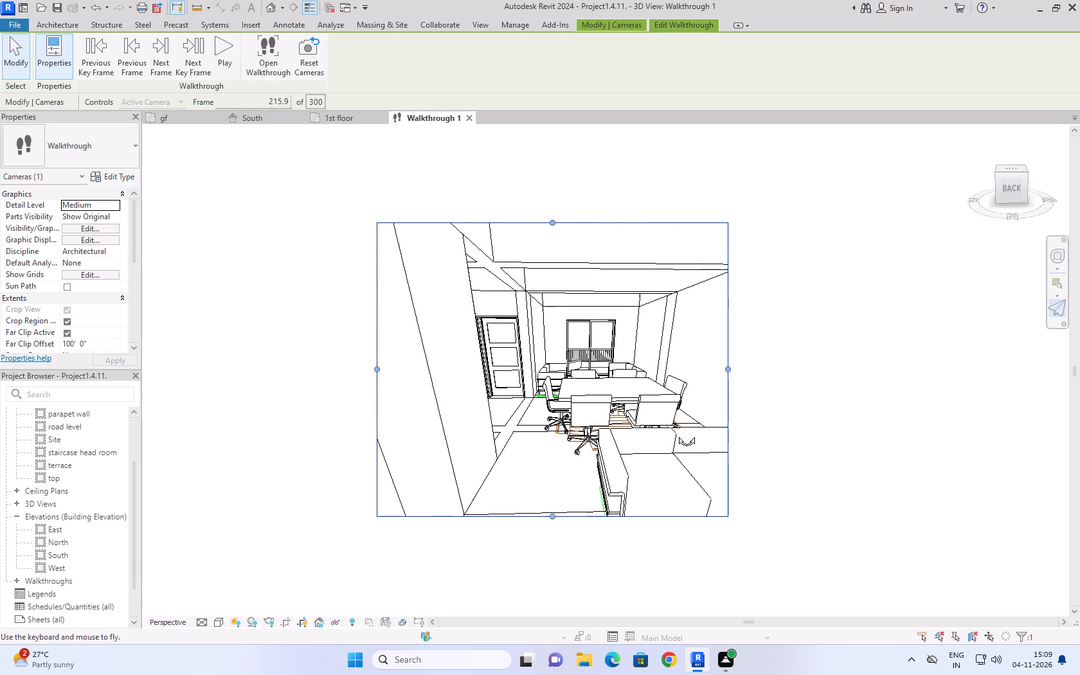
right_drag(677, 431, 790, 442)
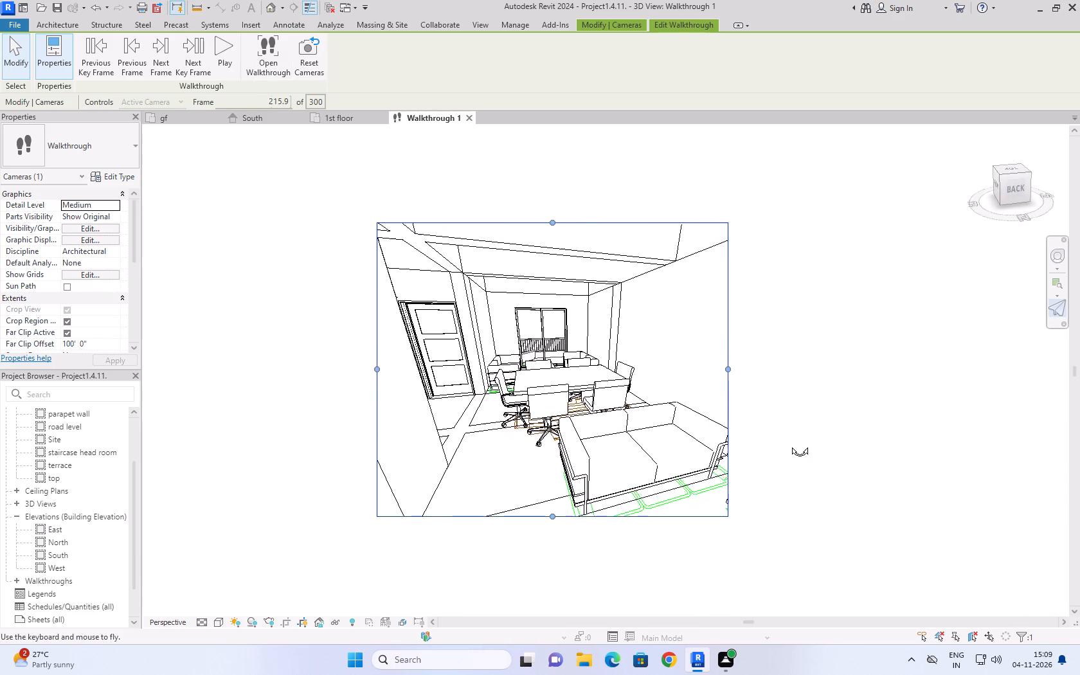
right_drag(790, 442, 802, 469)
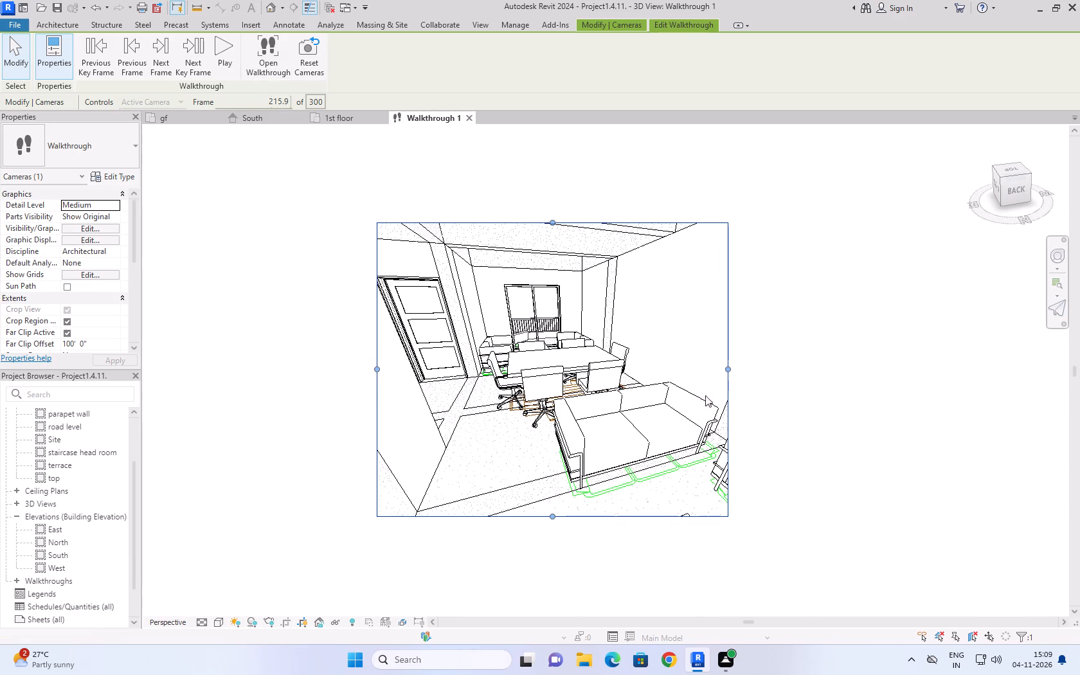
Move the walkthrough camera to the key frame just inside the main door, frame 209.2, and aim it slightly down at the TV, sofas and dining table.
click(183, 114)
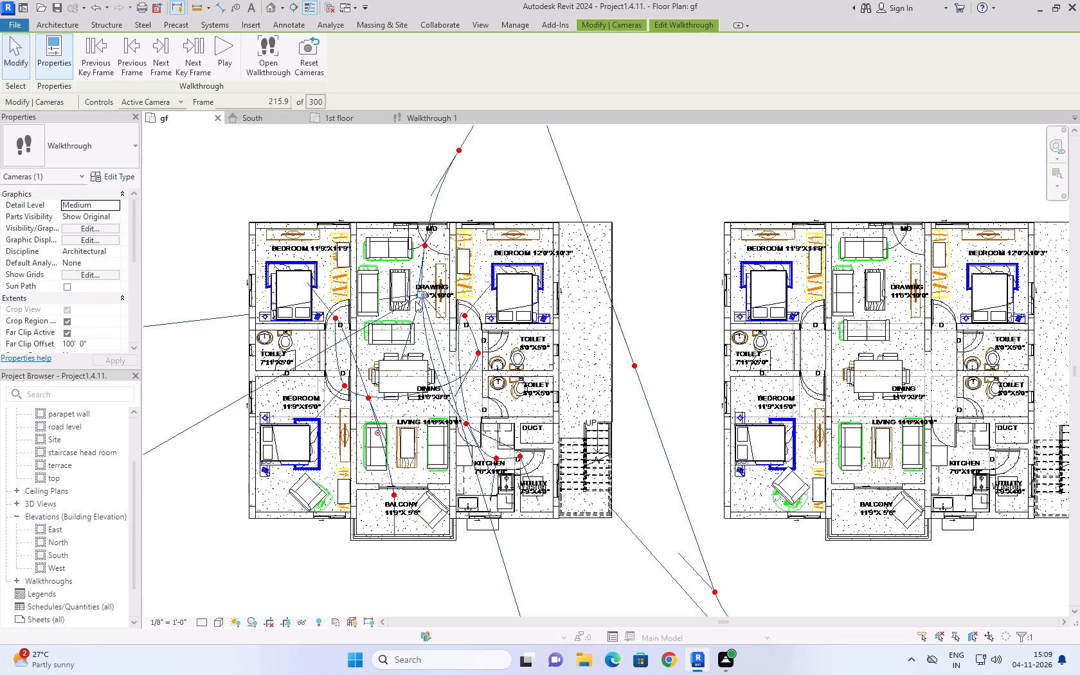
drag(422, 294, 422, 246)
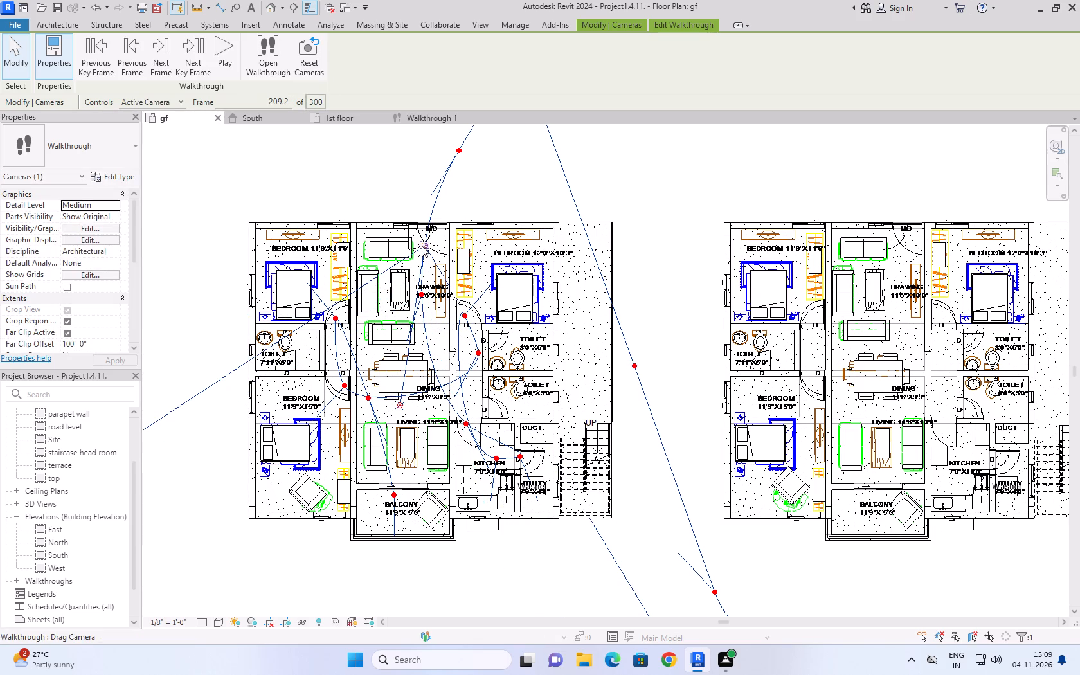
click(271, 73)
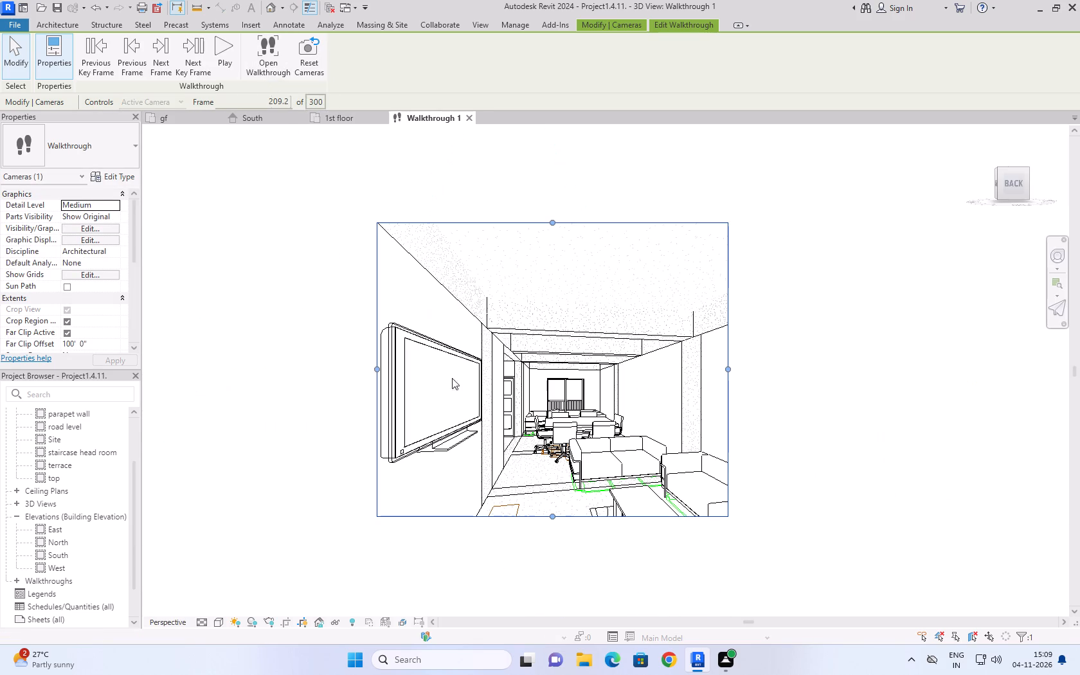
right_drag(469, 373, 604, 408)
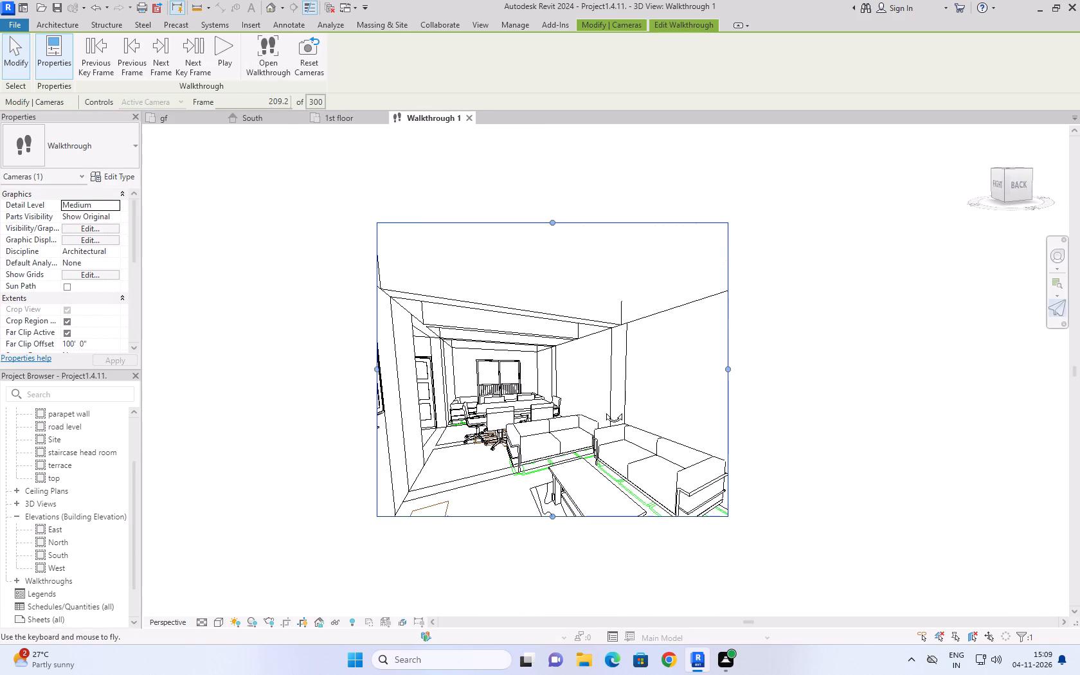
right_drag(604, 408, 444, 437)
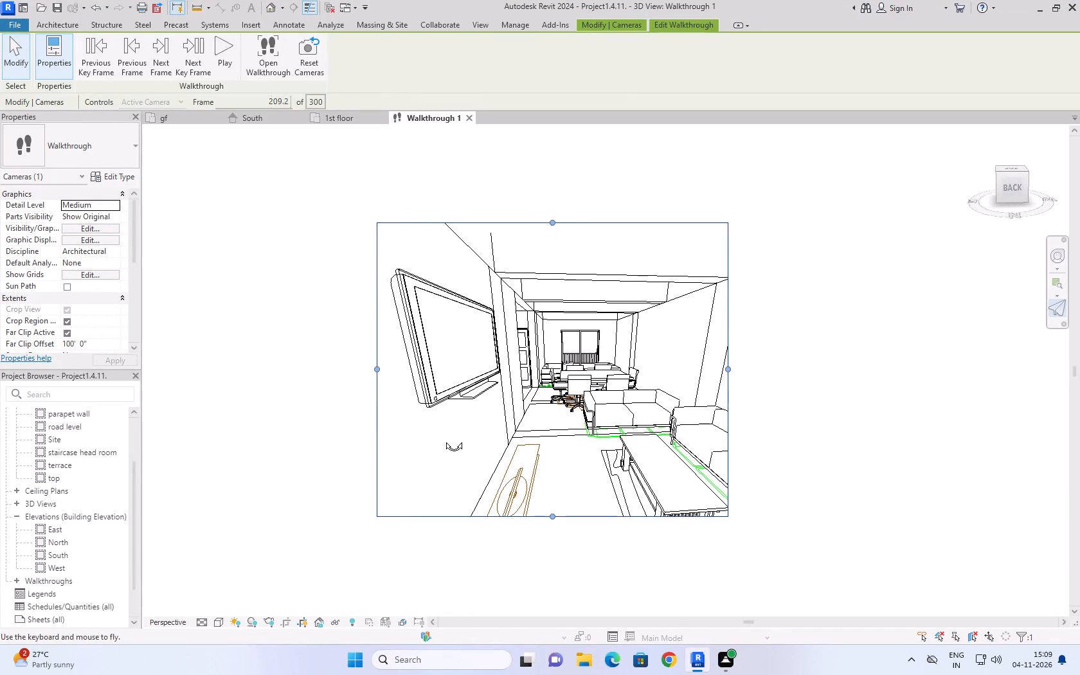
right_drag(444, 437, 474, 442)
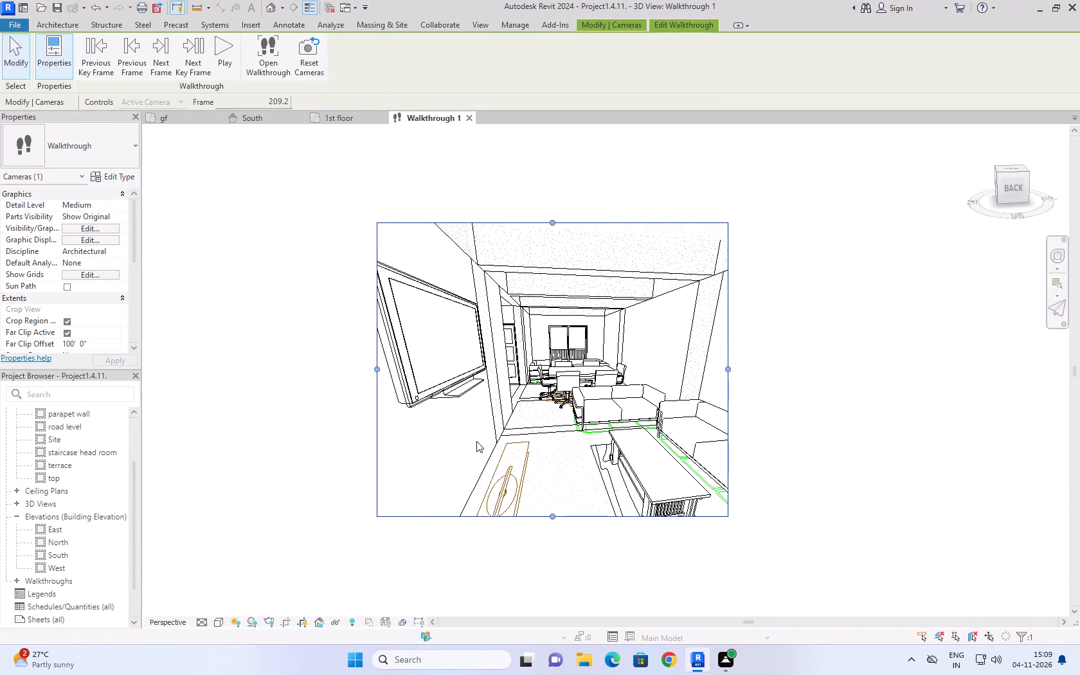
Move the walkthrough camera to the key frame outside the western block's main door, frame 195.6, and aim it down at the entrance door and windows.
click(181, 114)
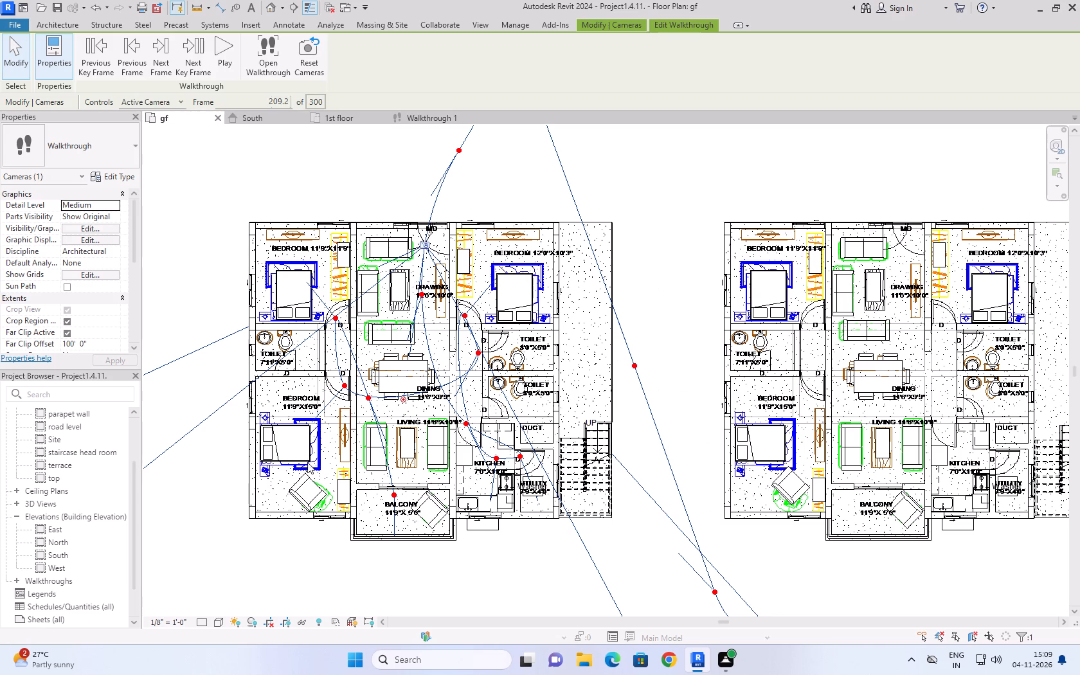
scroll(455, 254, down, 4)
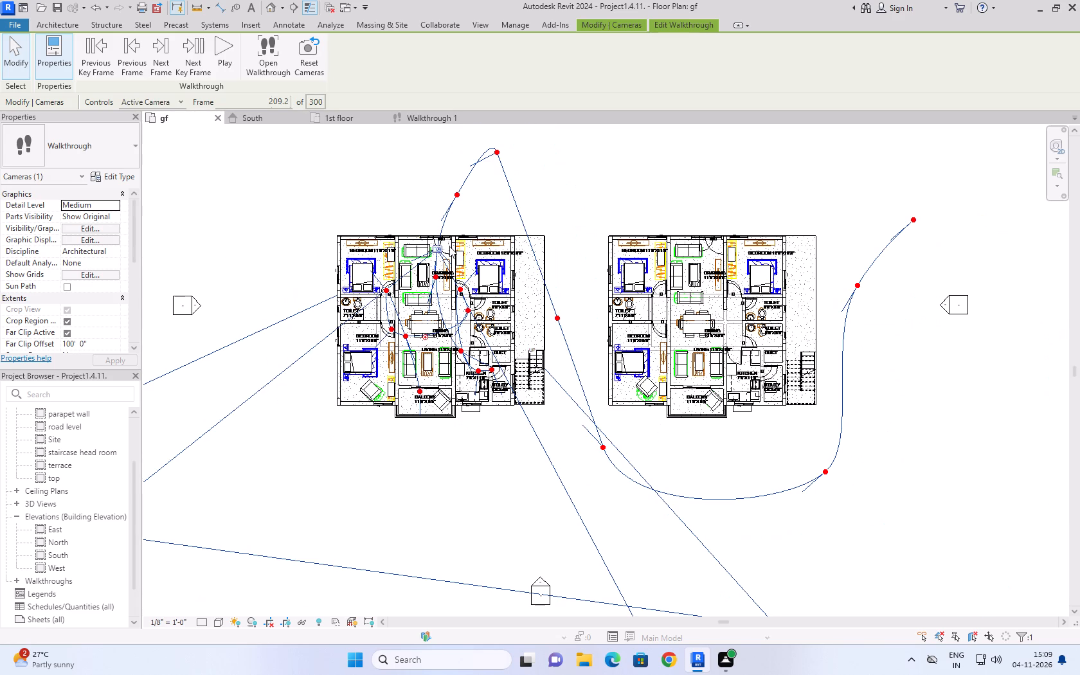
drag(433, 249, 453, 189)
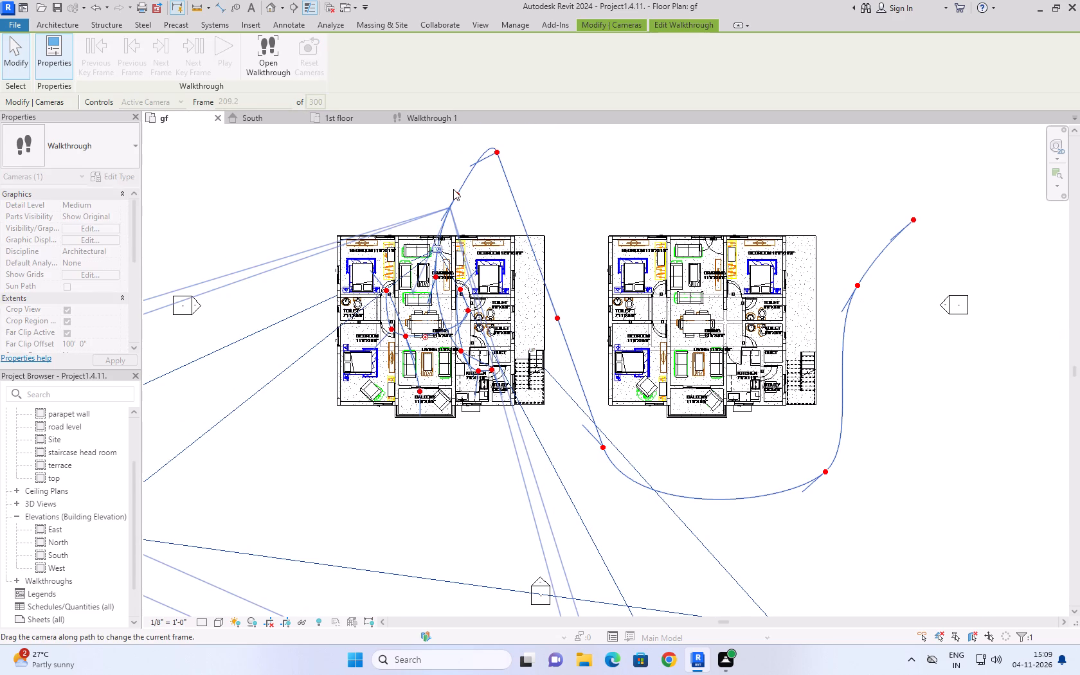
drag(453, 189, 459, 192)
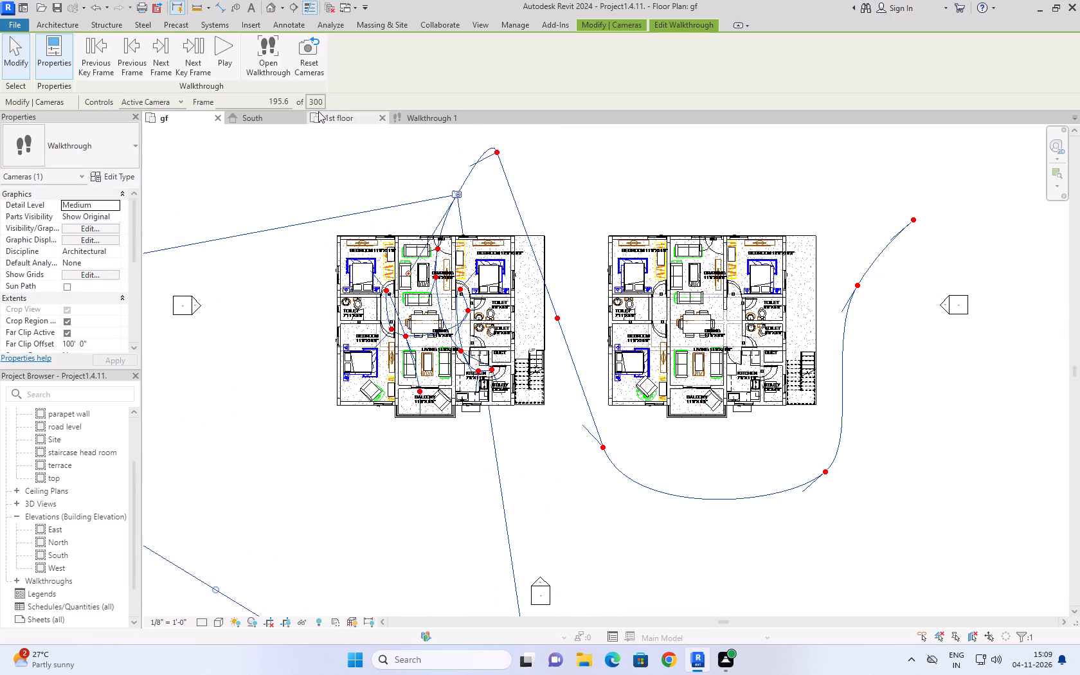
click(278, 58)
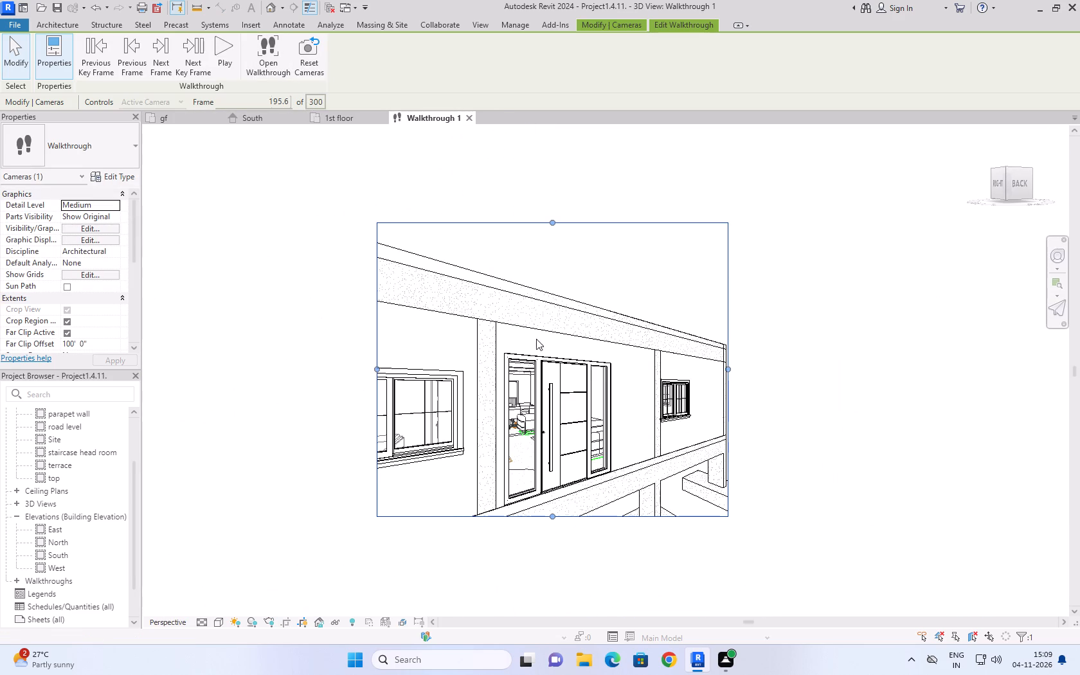
right_drag(537, 336, 516, 457)
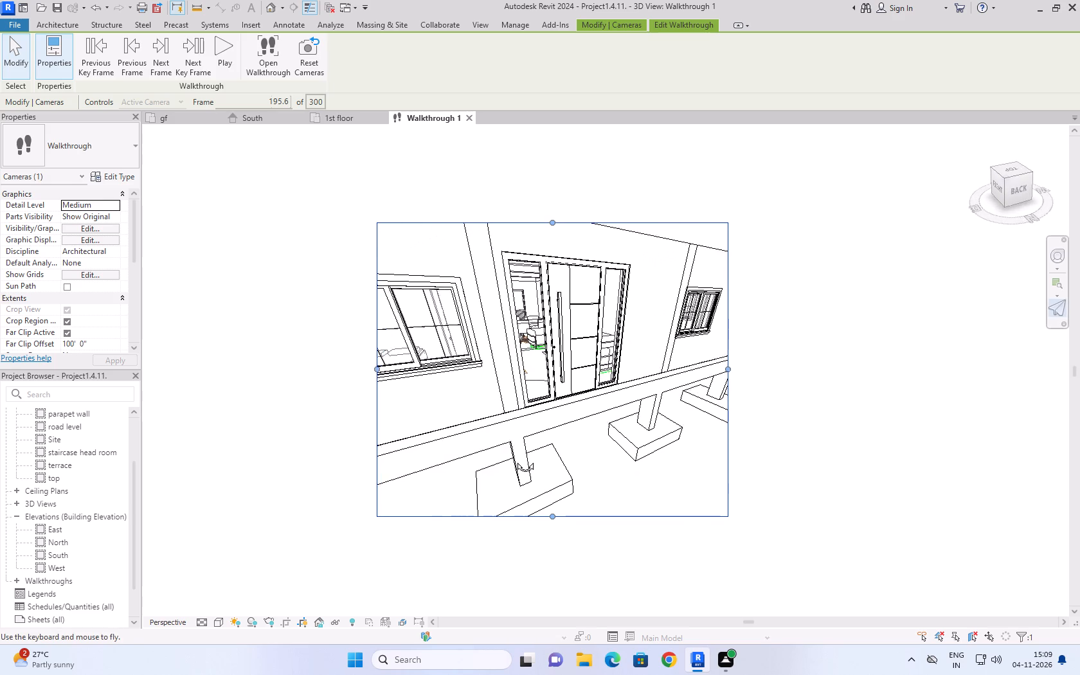
right_drag(516, 457, 550, 437)
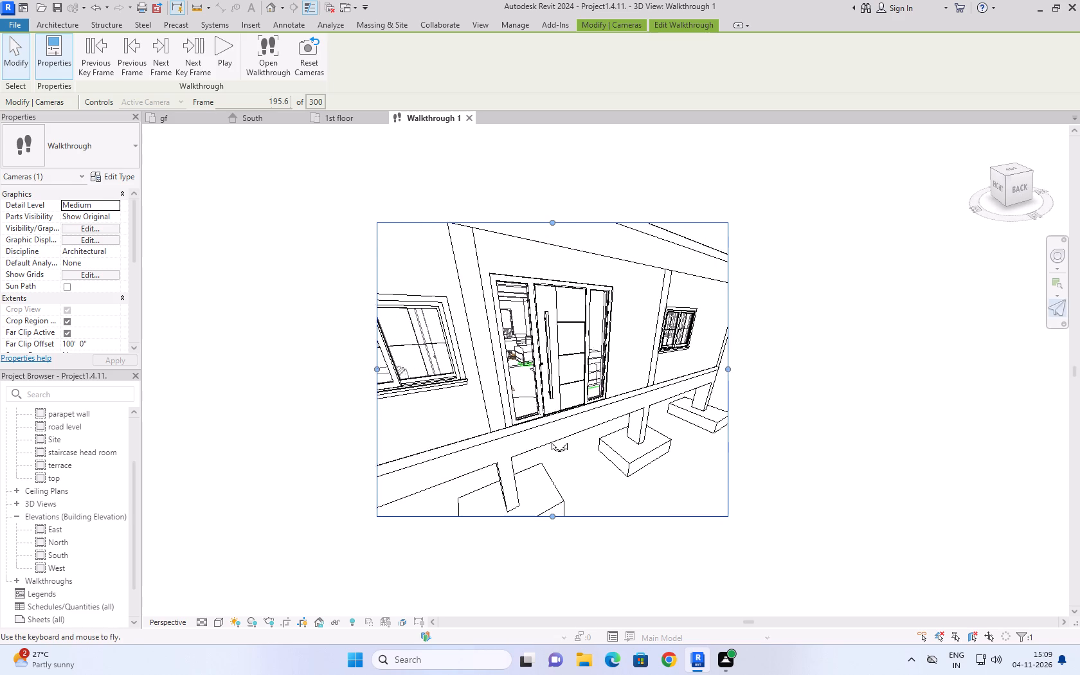
right_drag(550, 437, 589, 429)
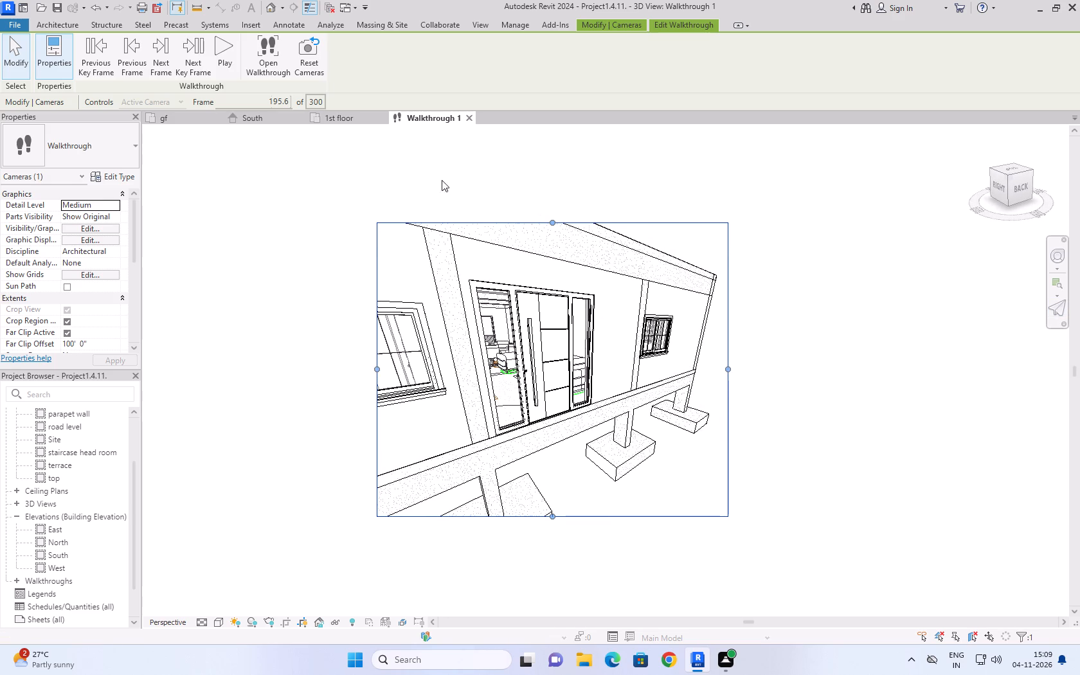
Move the walkthrough camera to the path's northernmost key frame above the western block, frame 181.8, and aim it down along the entrance facade.
click(172, 110)
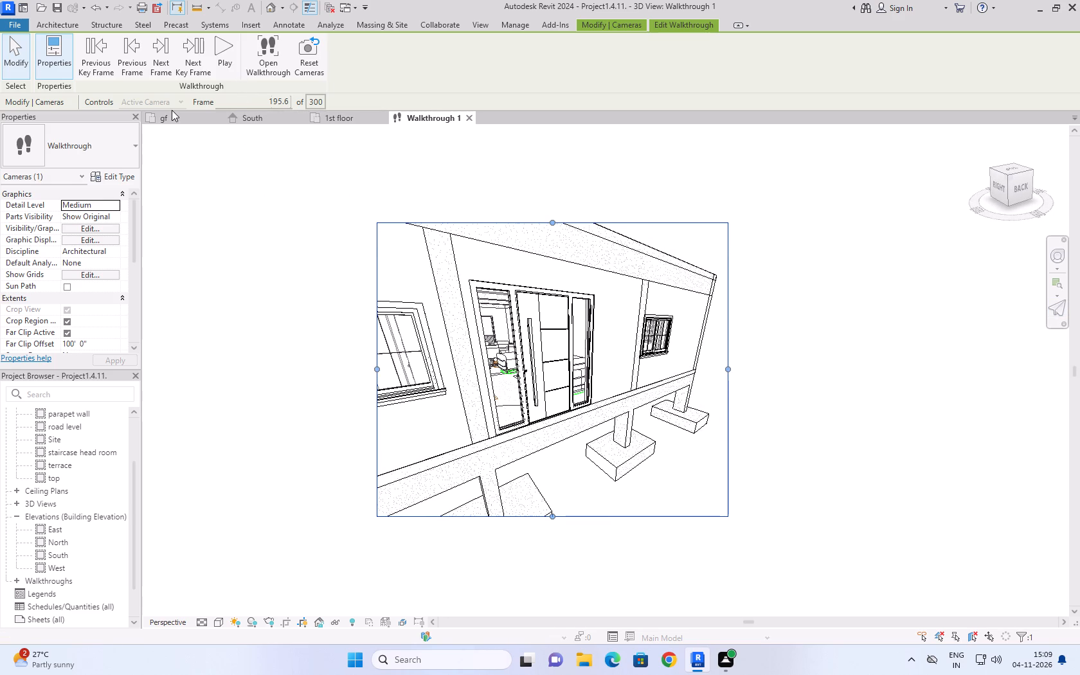
drag(172, 110, 172, 116)
click(172, 116)
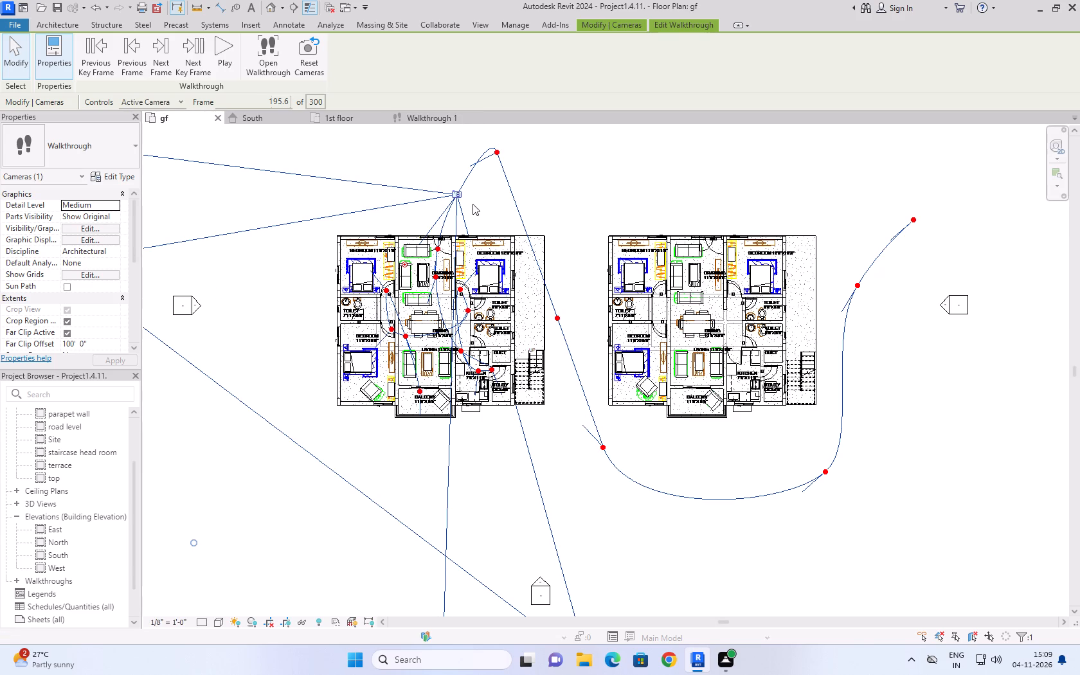
drag(456, 193, 493, 152)
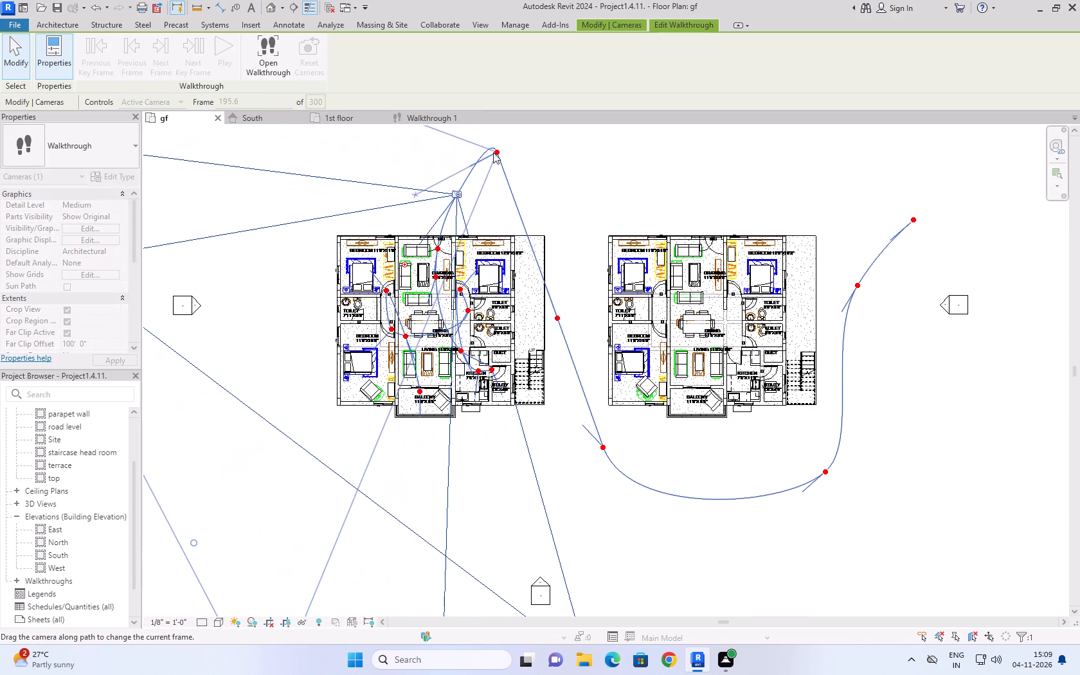
drag(493, 152, 496, 151)
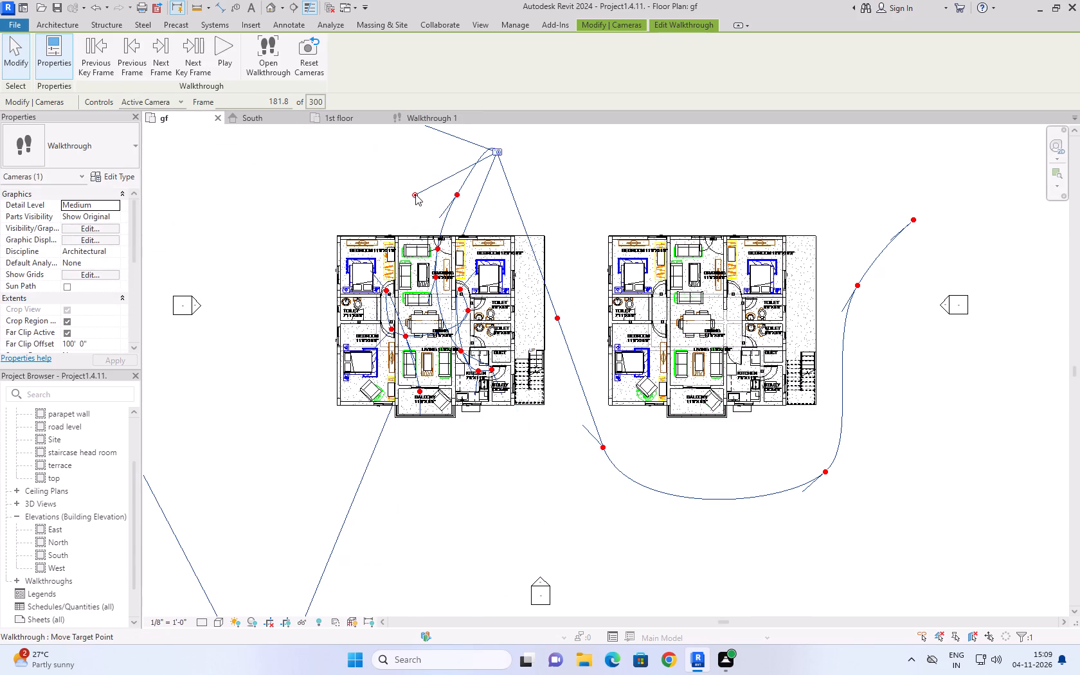
drag(415, 194, 296, 165)
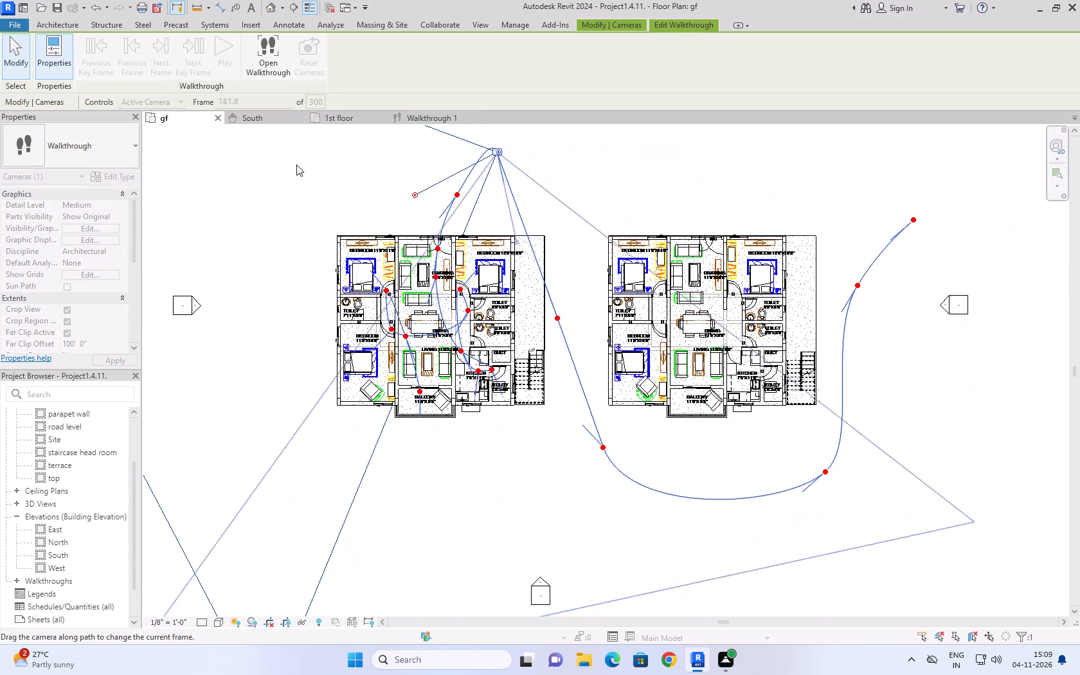
drag(296, 165, 220, 75)
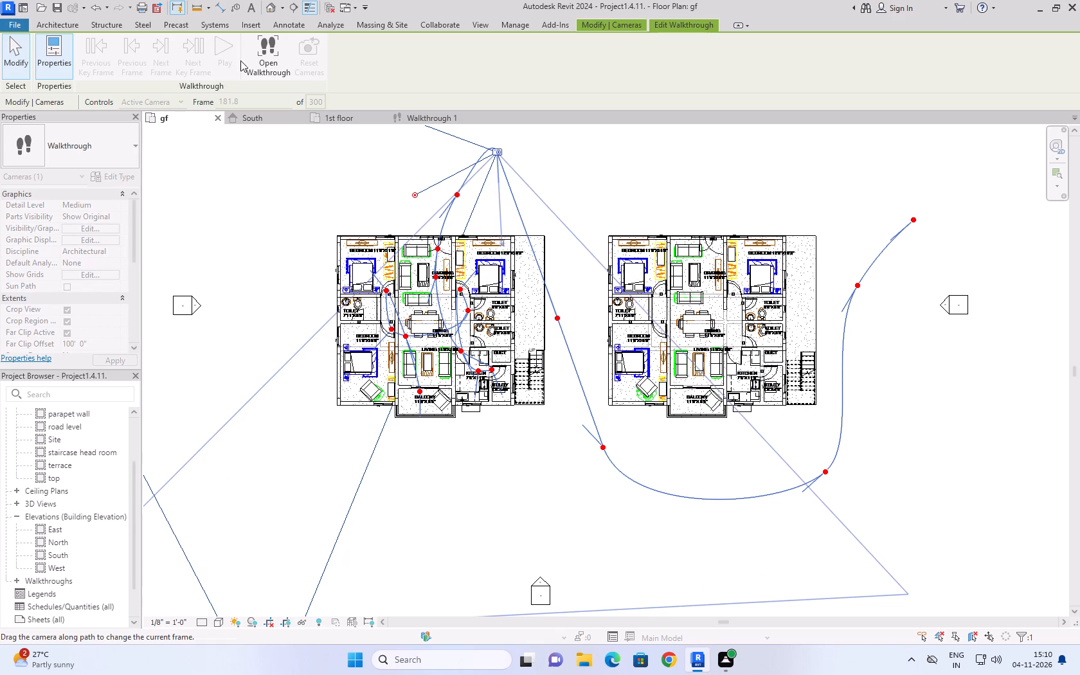
click(258, 57)
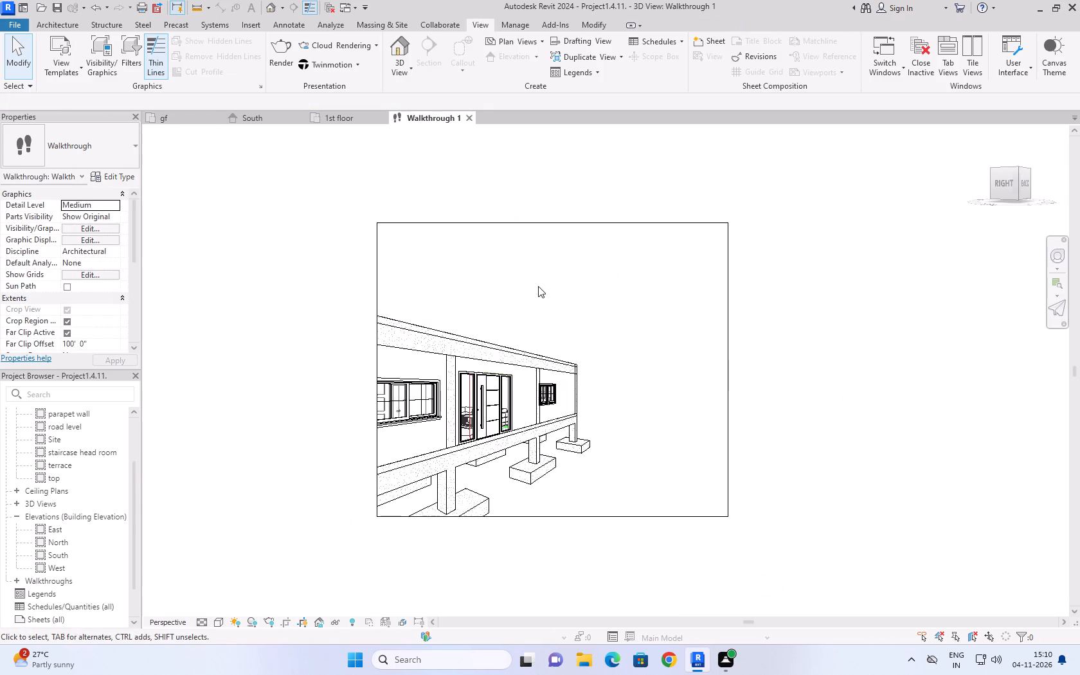
right_drag(538, 286, 324, 352)
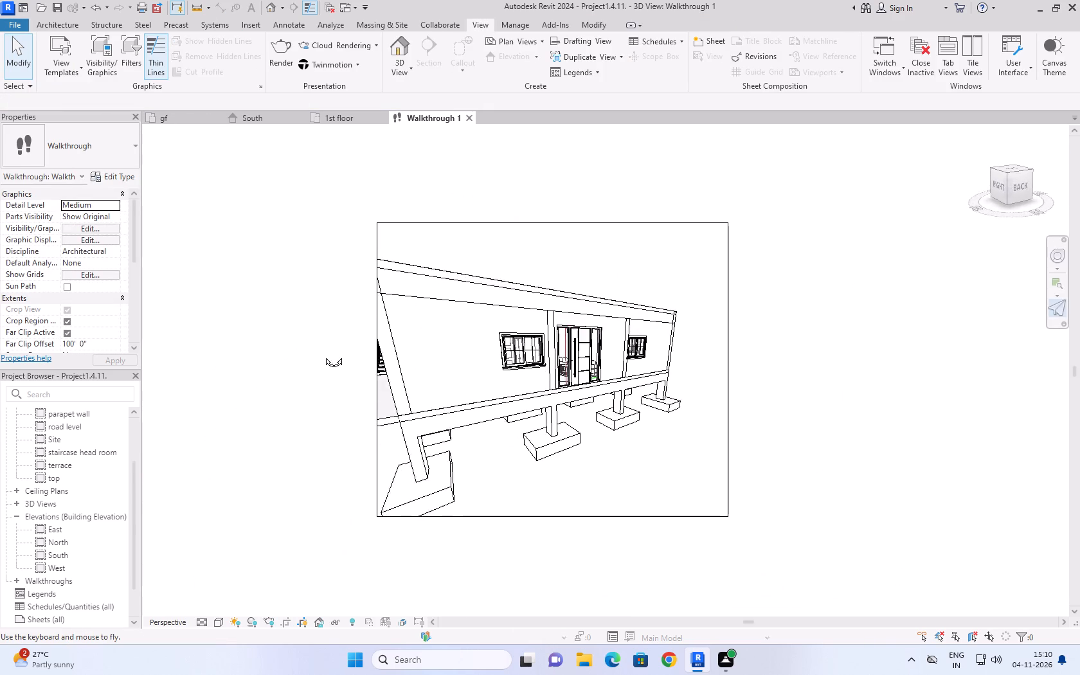
right_drag(324, 352, 264, 357)
Resume editing the walkthrough, move the camera to the key frame between the blocks, frame 139.5, and aim it slightly down at the western block's staircase.
click(183, 117)
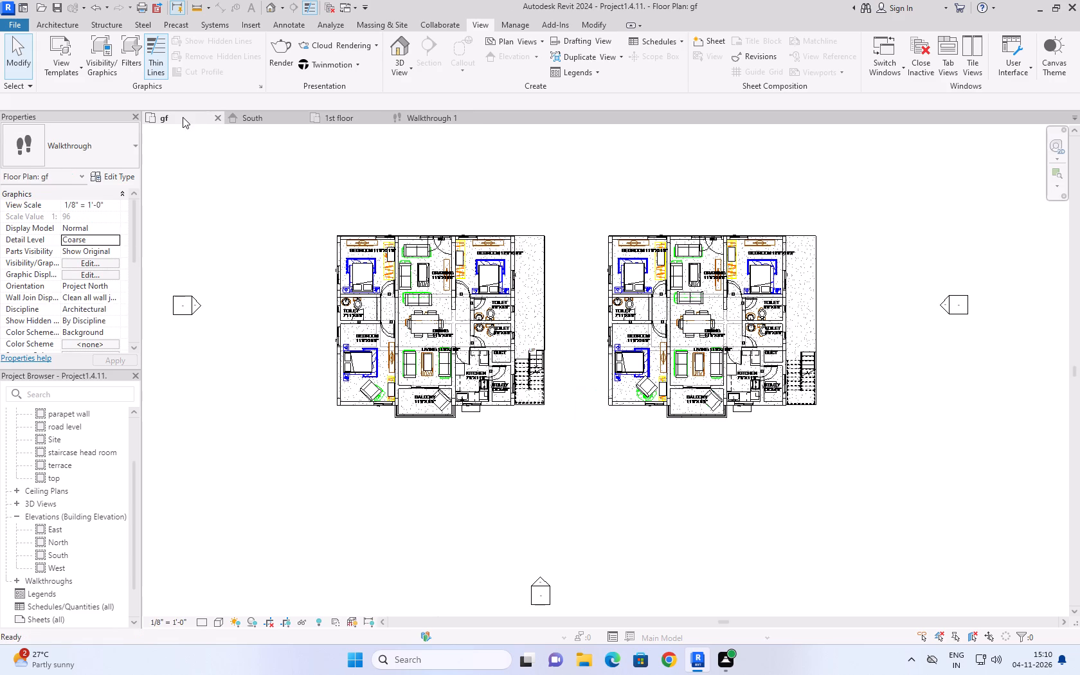
click(443, 118)
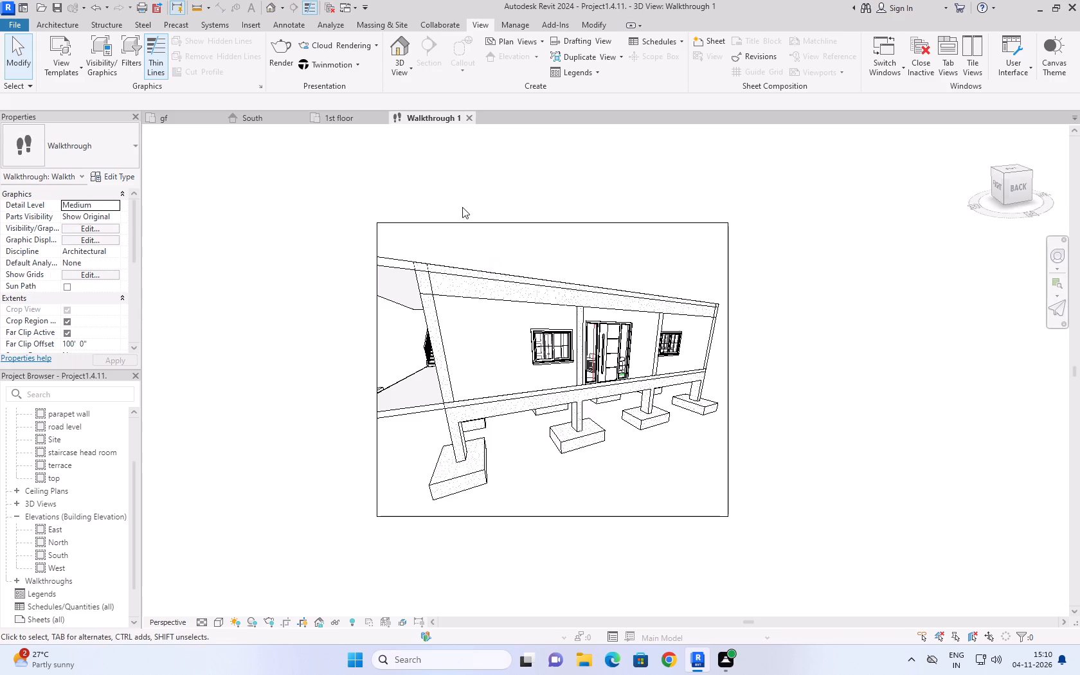
click(464, 220)
click(638, 59)
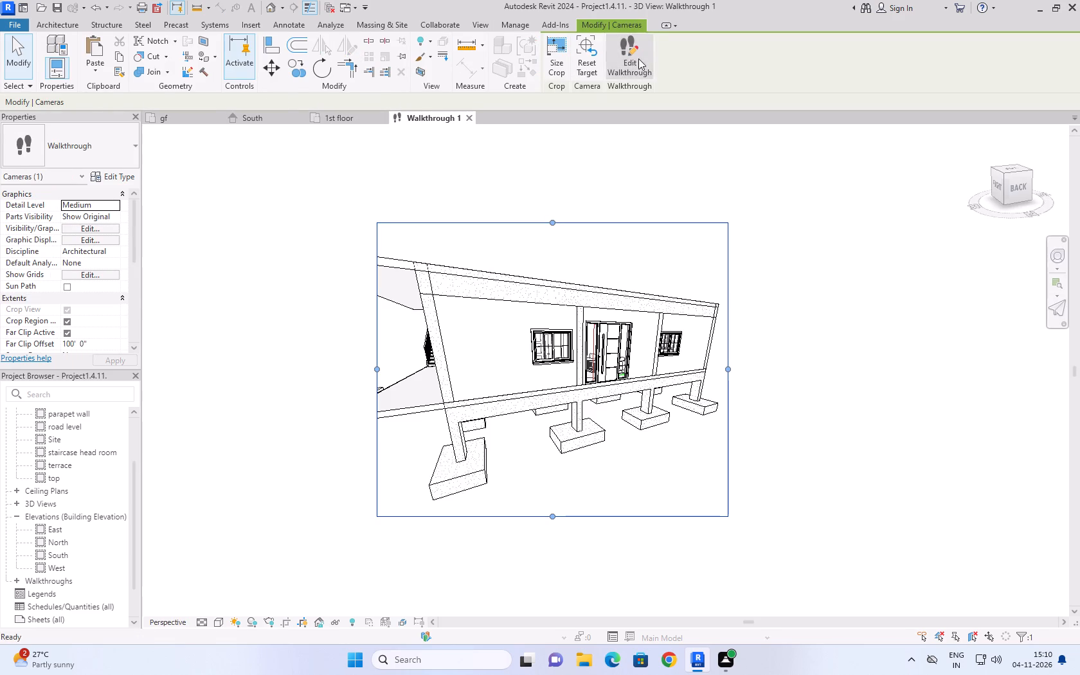
click(174, 121)
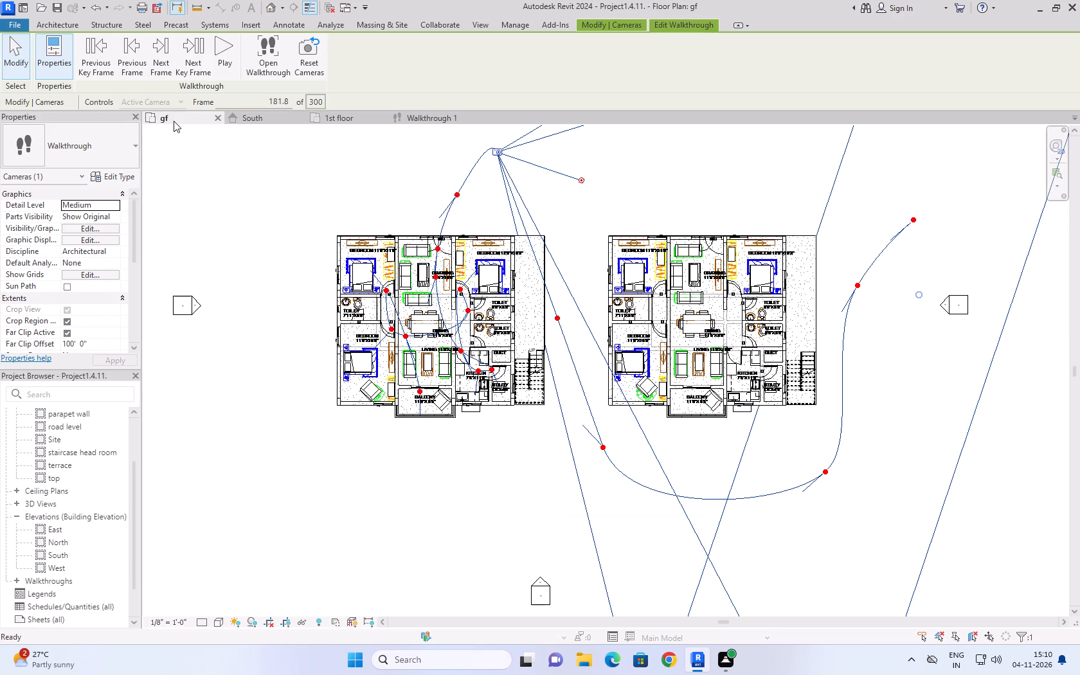
drag(497, 152, 555, 313)
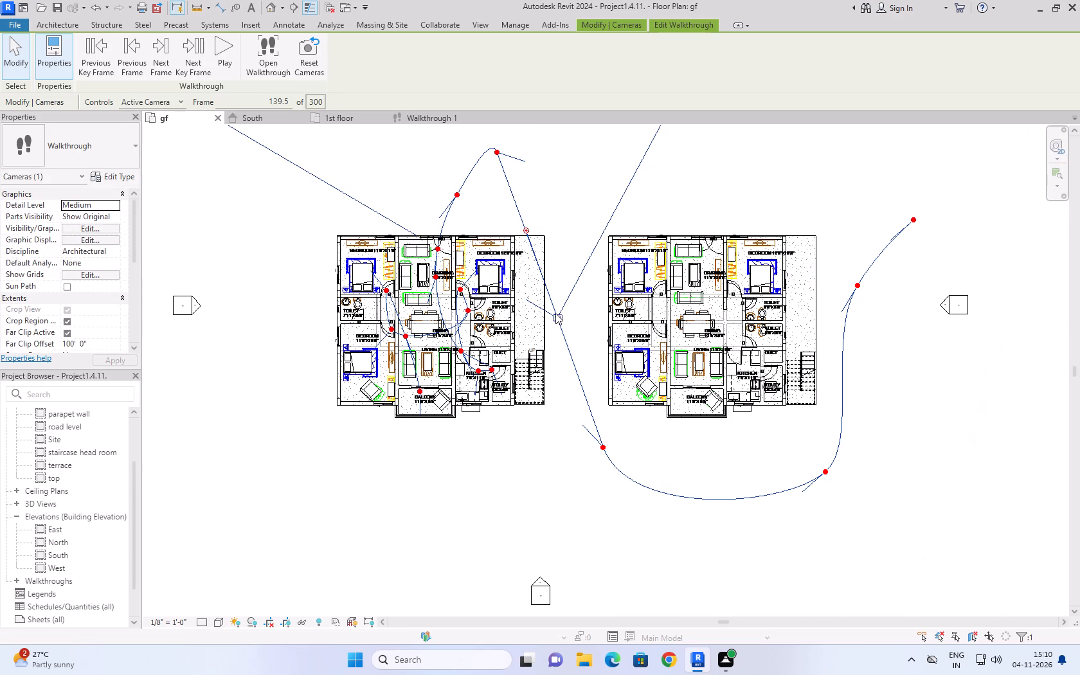
drag(526, 230, 494, 285)
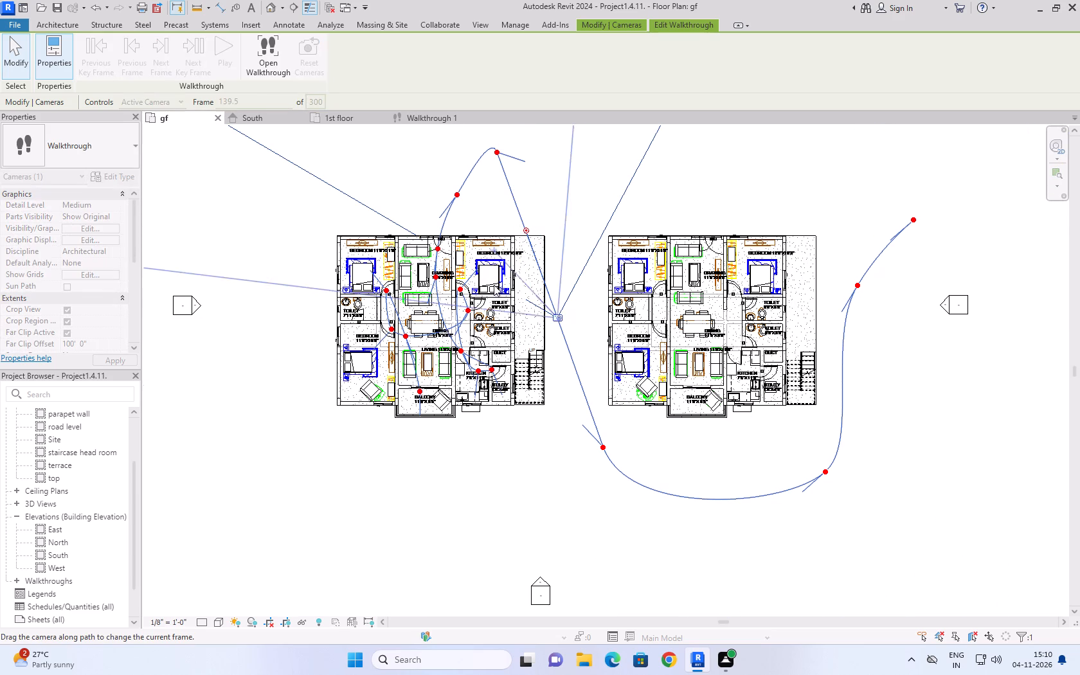
drag(494, 285, 496, 406)
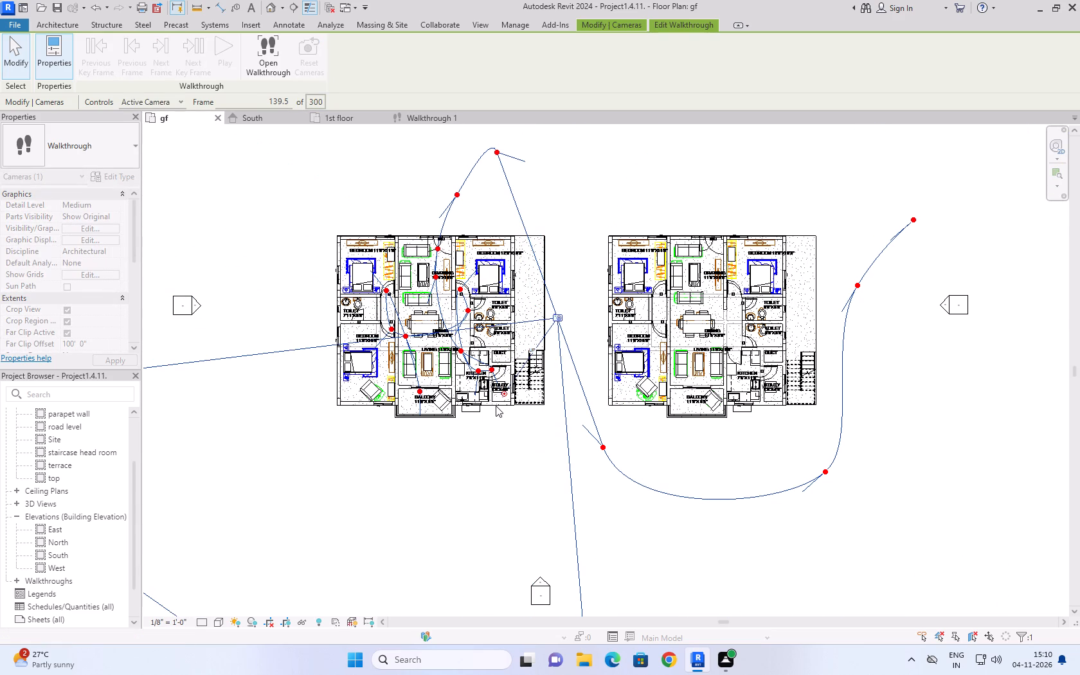
click(276, 67)
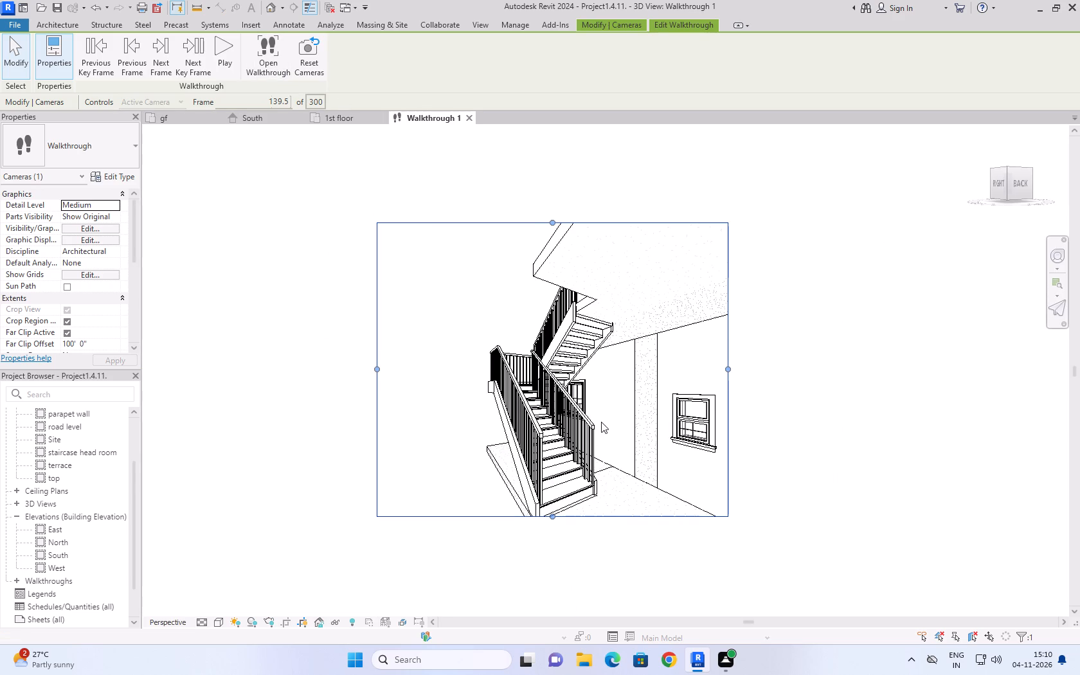
right_drag(601, 422, 636, 472)
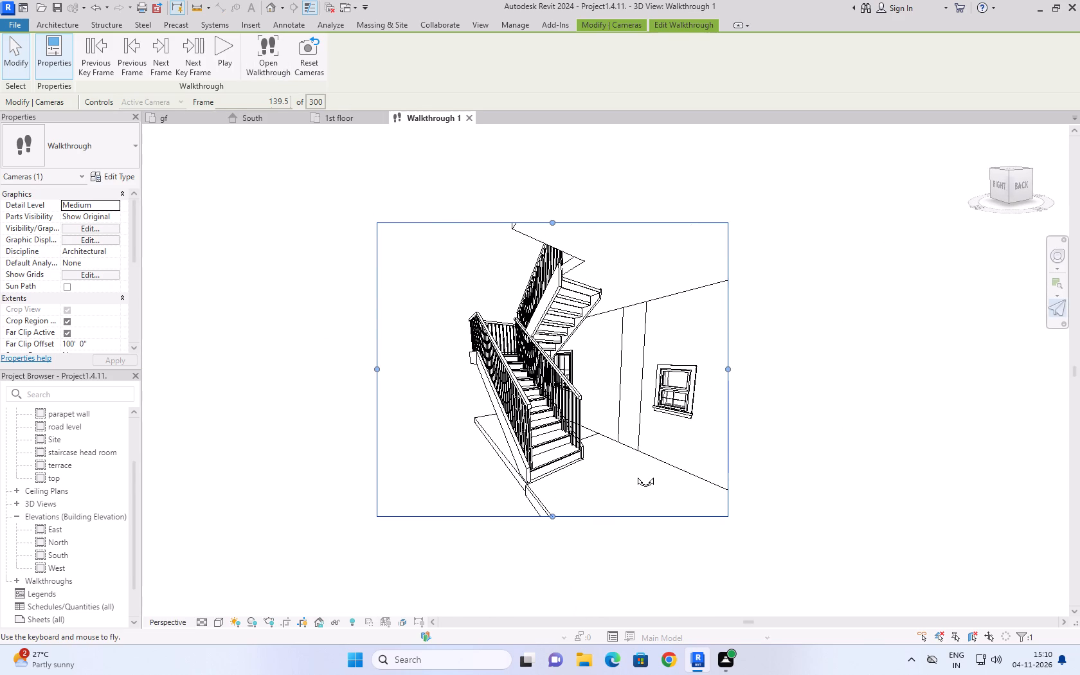
right_drag(636, 472, 648, 461)
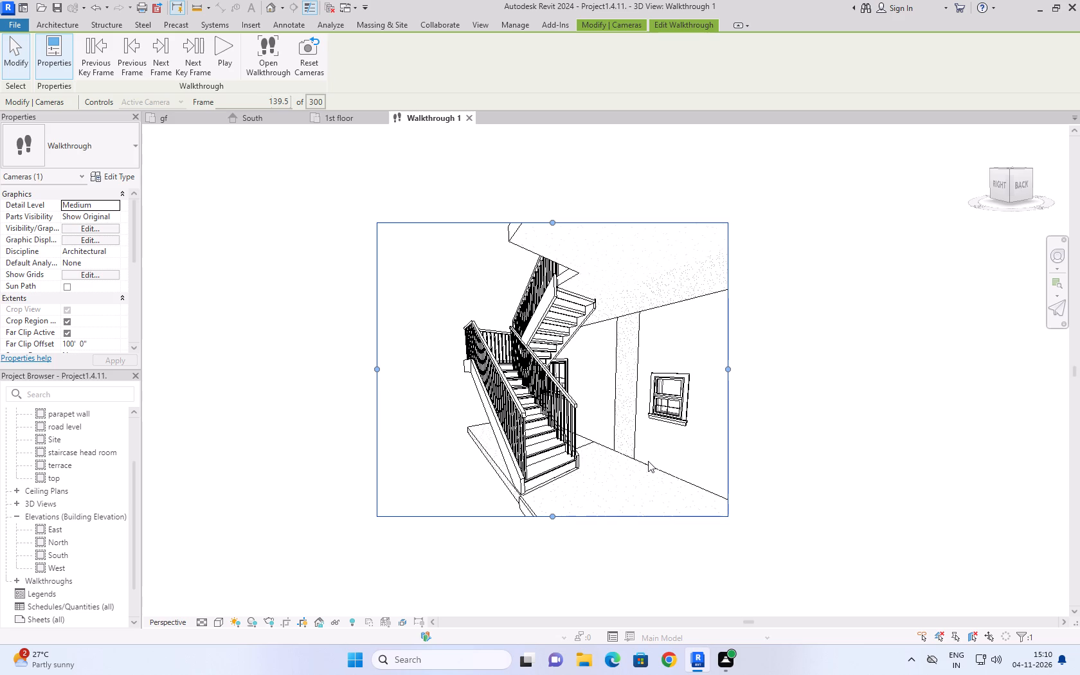
Move the walkthrough camera to the key frame south of the gap between the blocks, frame 106.7, and aim it slightly down at the western block's staircase corner.
click(179, 122)
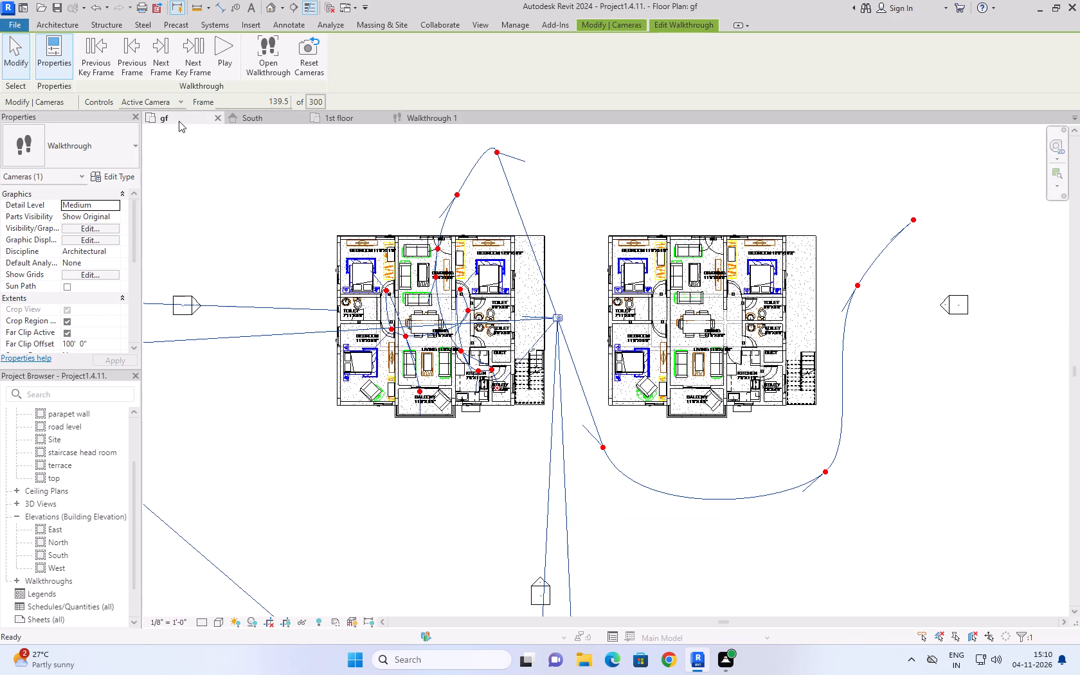
drag(558, 317, 597, 428)
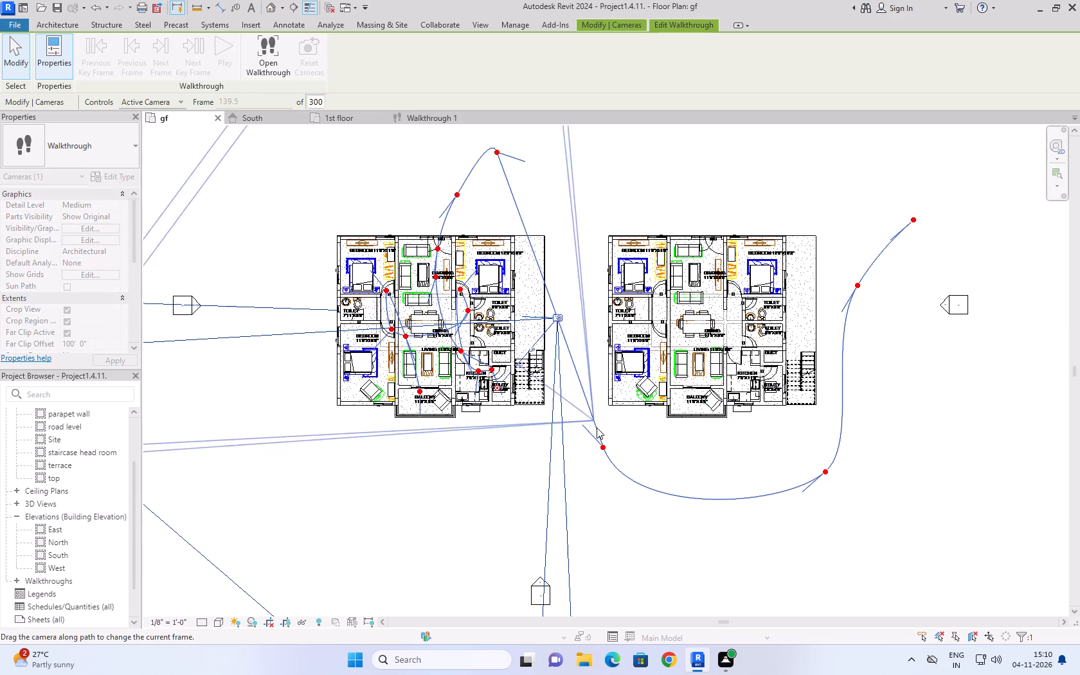
drag(597, 428, 602, 451)
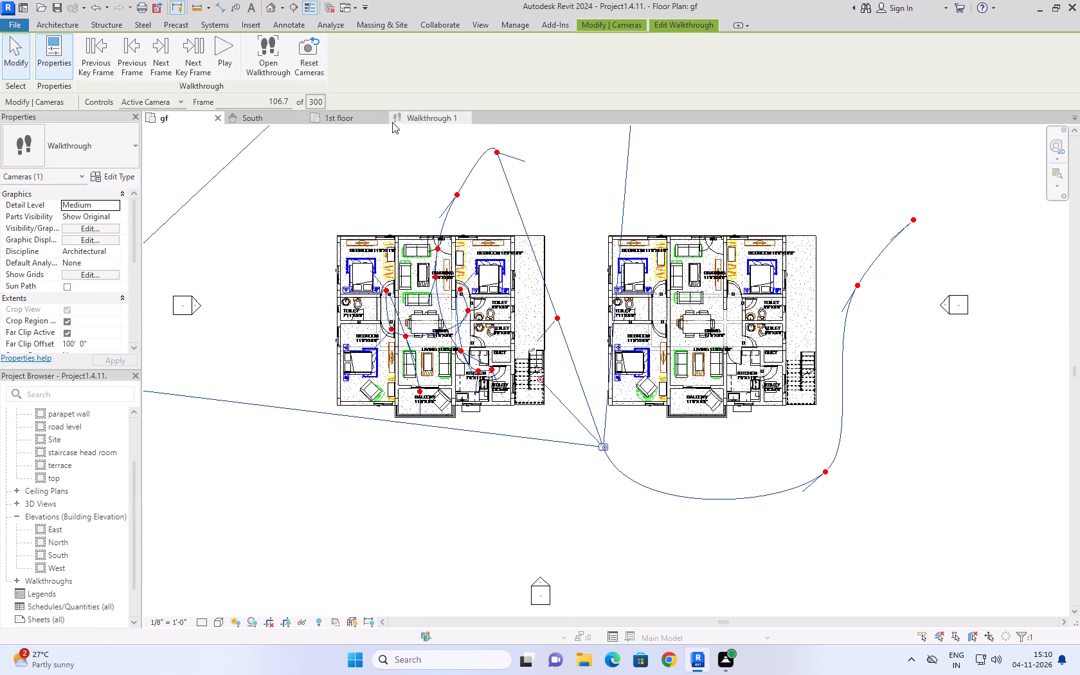
click(265, 73)
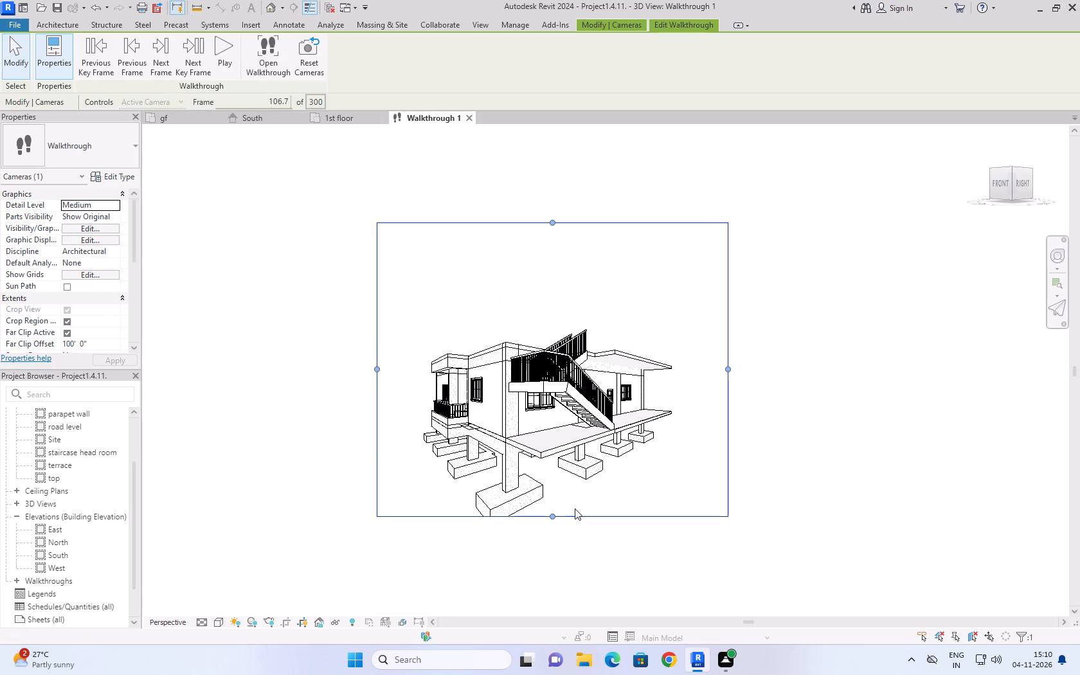
right_drag(577, 397, 570, 453)
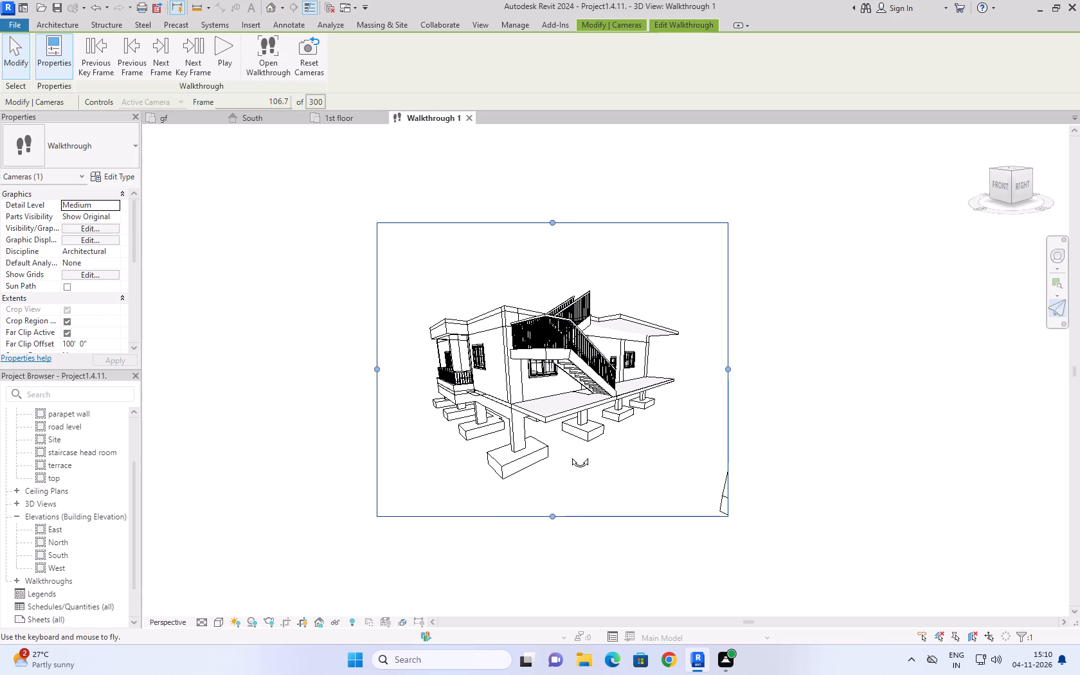
right_drag(570, 453, 555, 442)
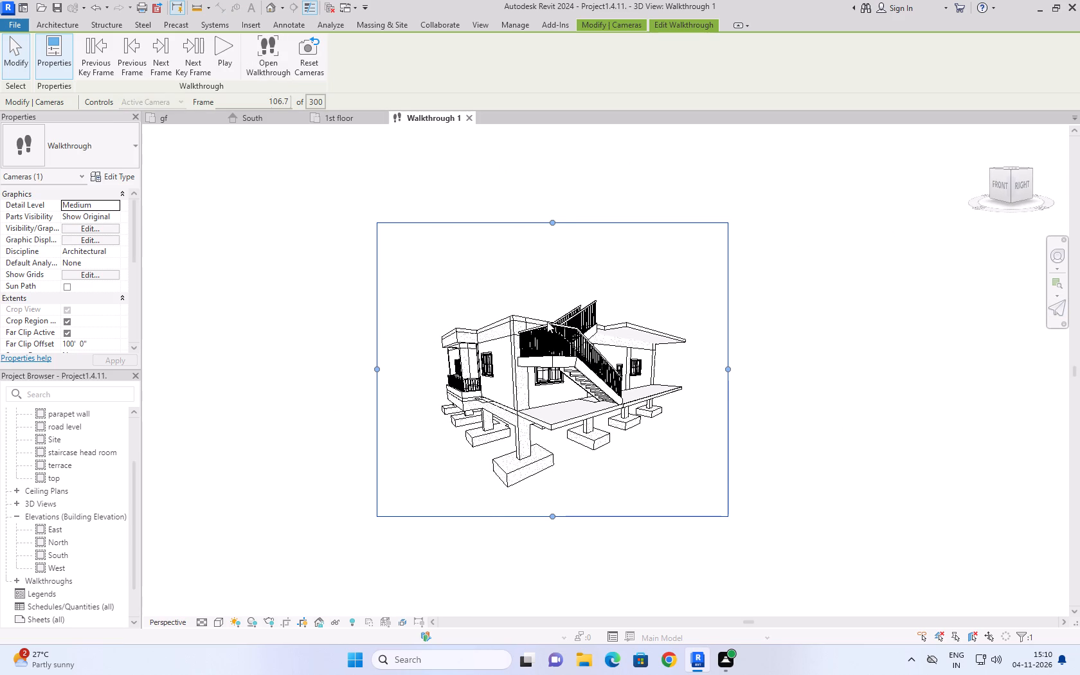
Move the walkthrough camera to the key frame southeast of the eastern block, frame 60.4, and aim it northwest at that block's balcony facade and staircase.
click(183, 118)
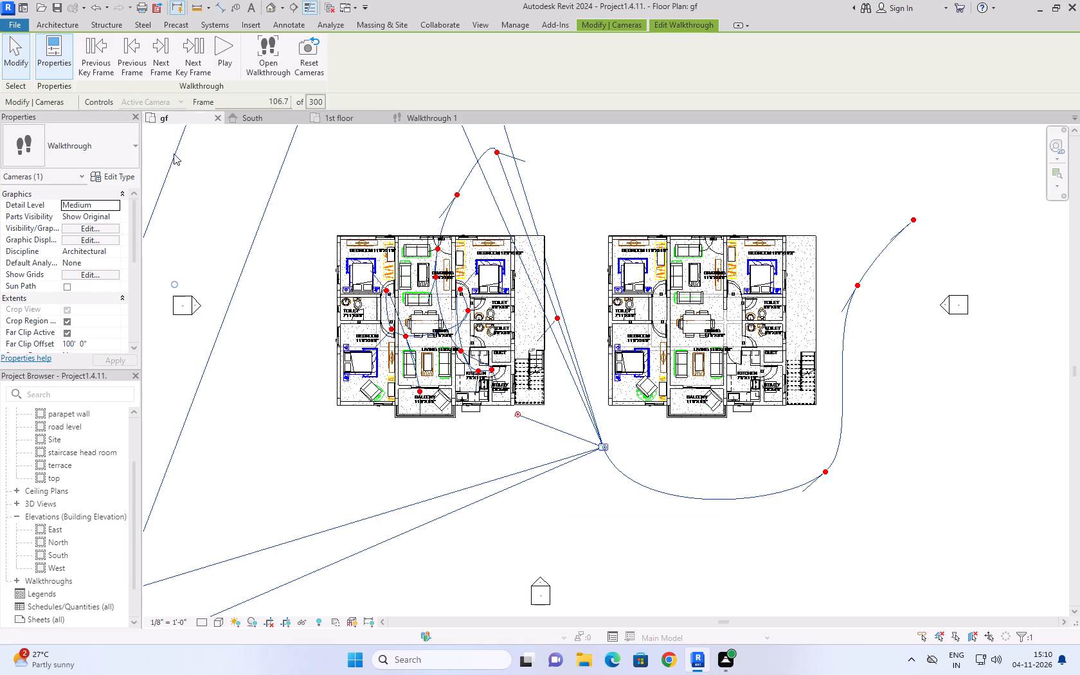
drag(604, 447, 666, 494)
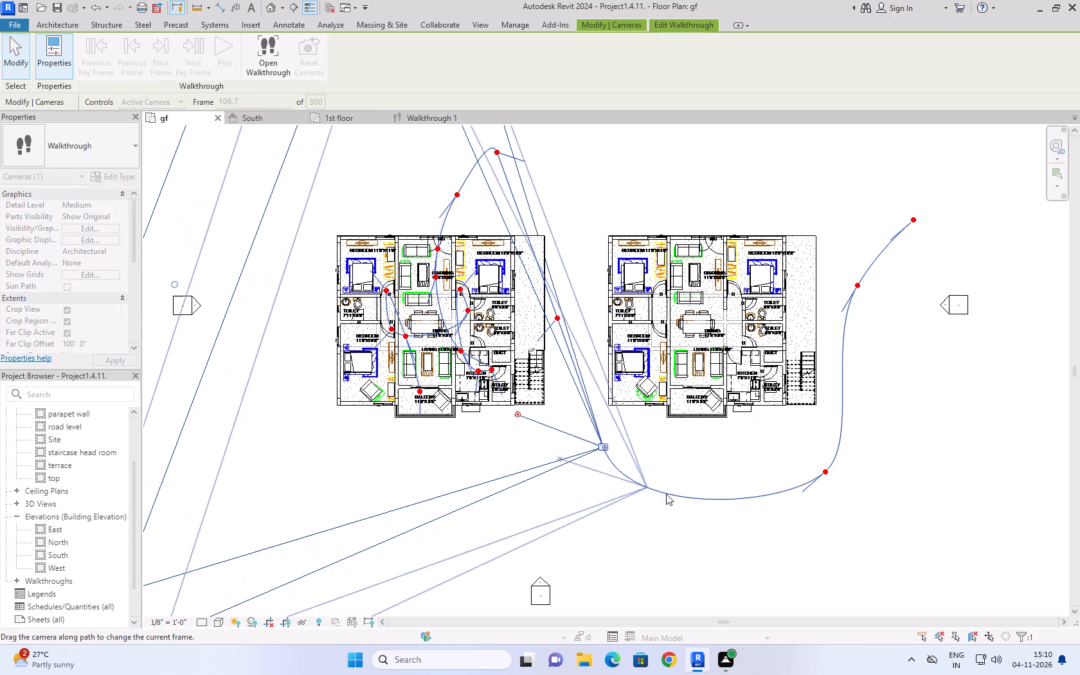
drag(666, 494, 827, 470)
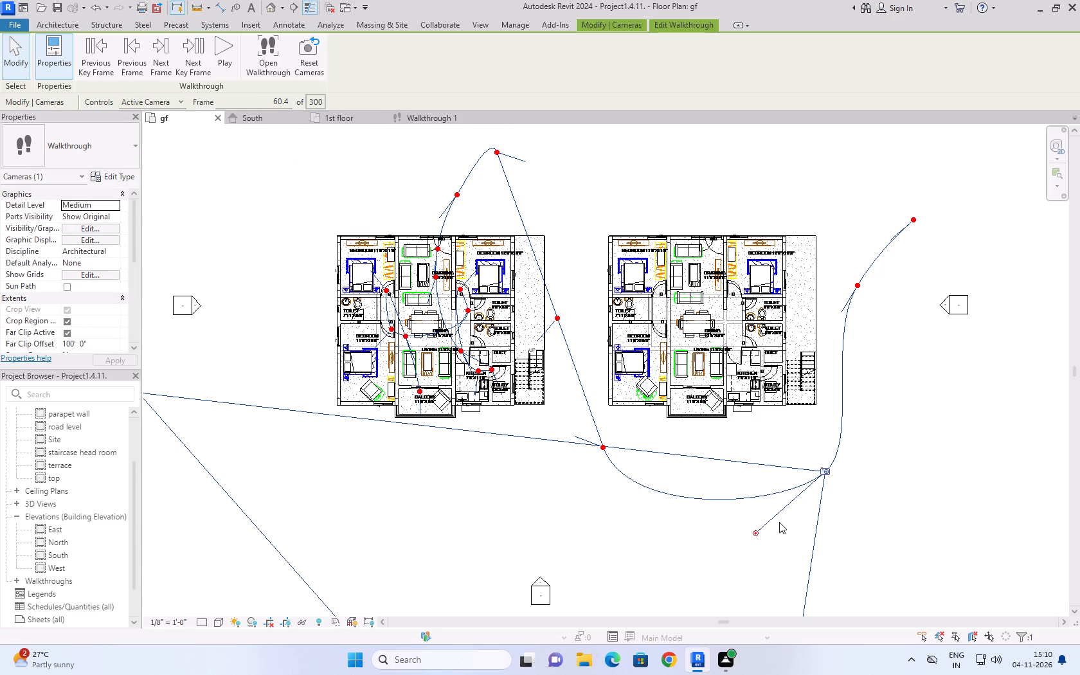
drag(754, 533, 739, 470)
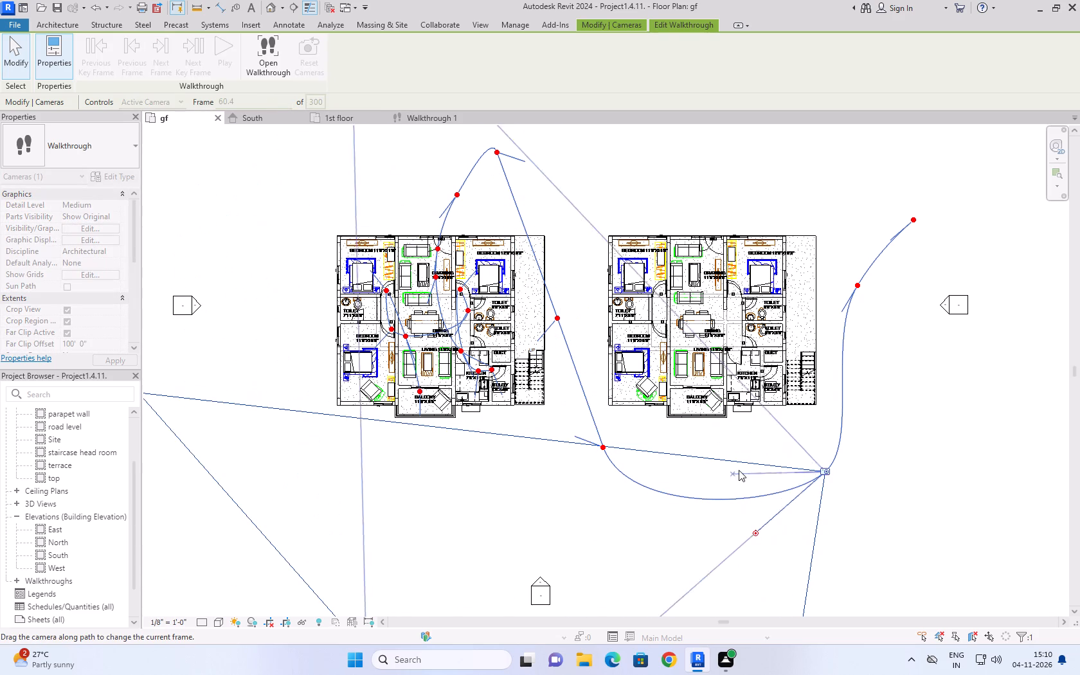
drag(739, 470, 766, 409)
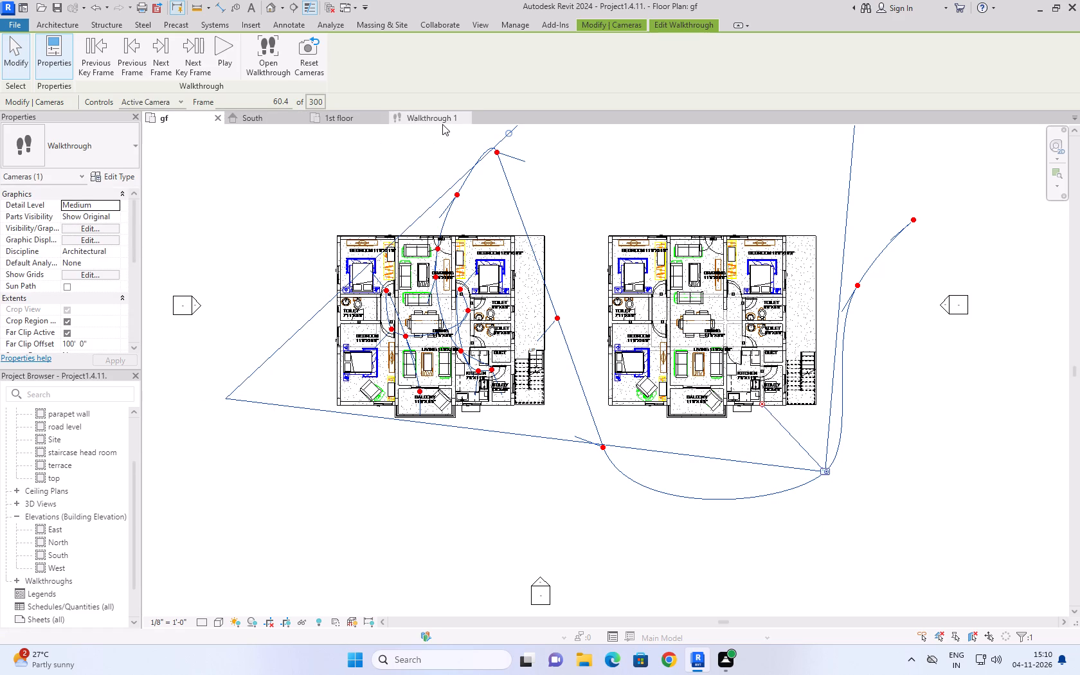
click(442, 124)
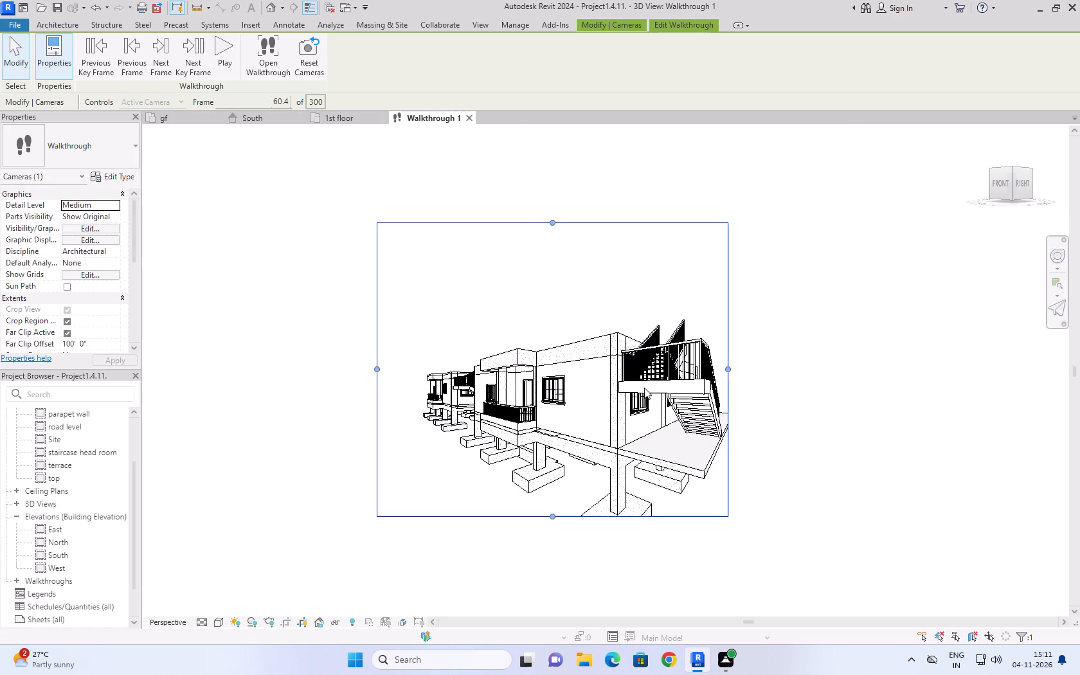
Enlarge the walkthrough's crop region downward and sideways to take in the eastern block's corner footing and the full slab beside its staircase.
drag(555, 516, 564, 559)
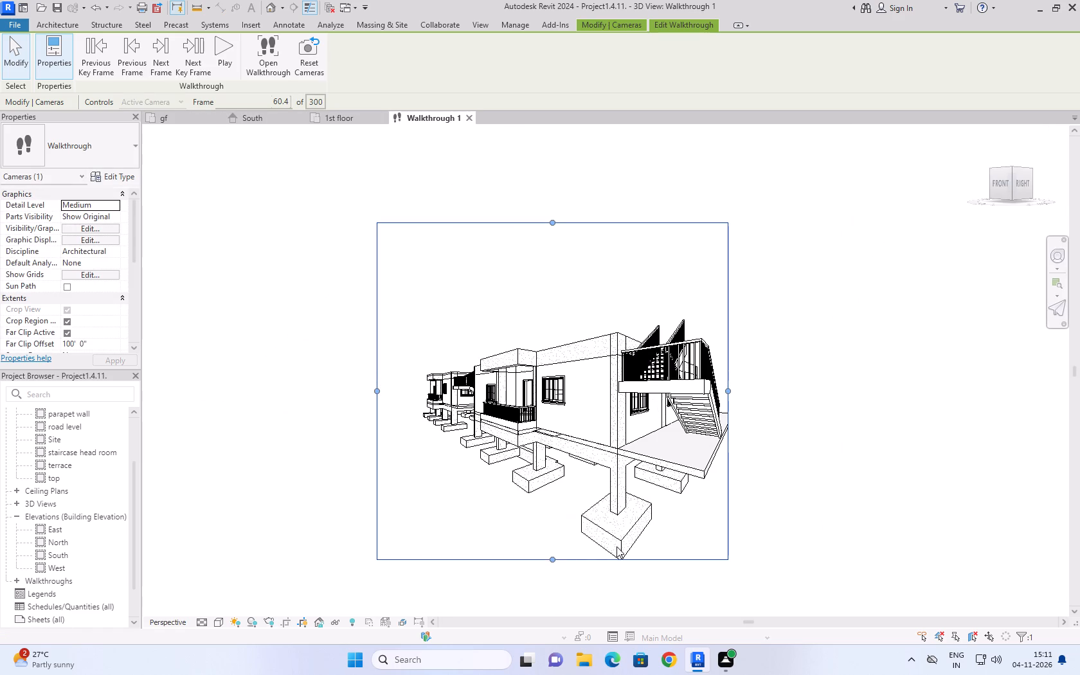
drag(728, 391, 777, 393)
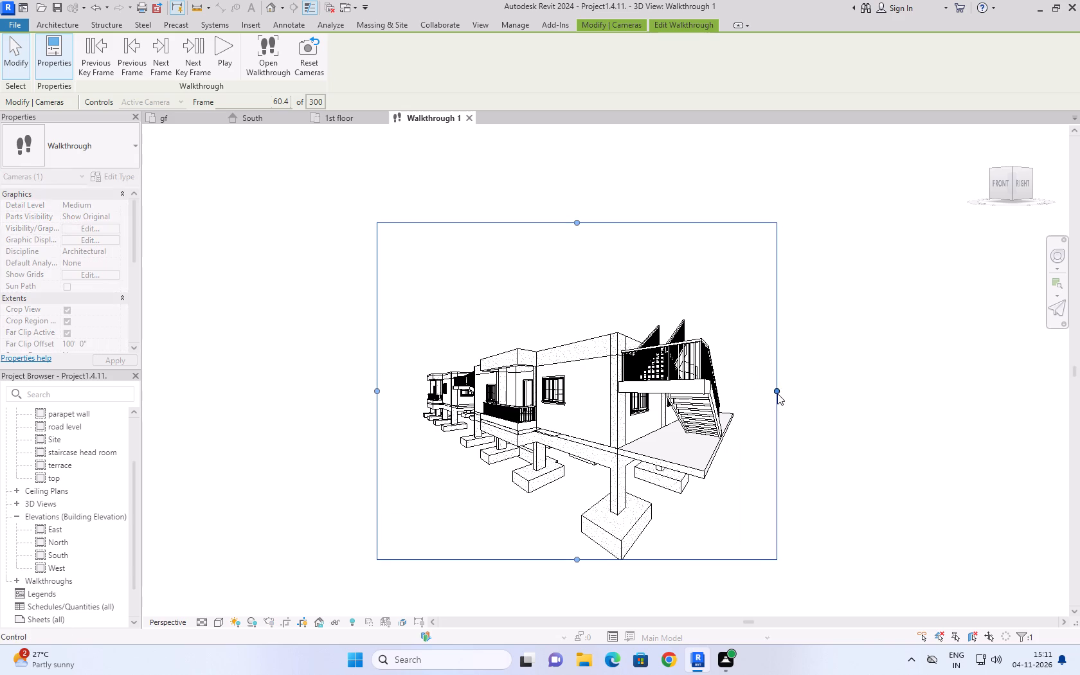
Move the walkthrough camera to the key frame east of the eastern block, frame 21.9, and aim it southwest along the staircase side.
click(190, 120)
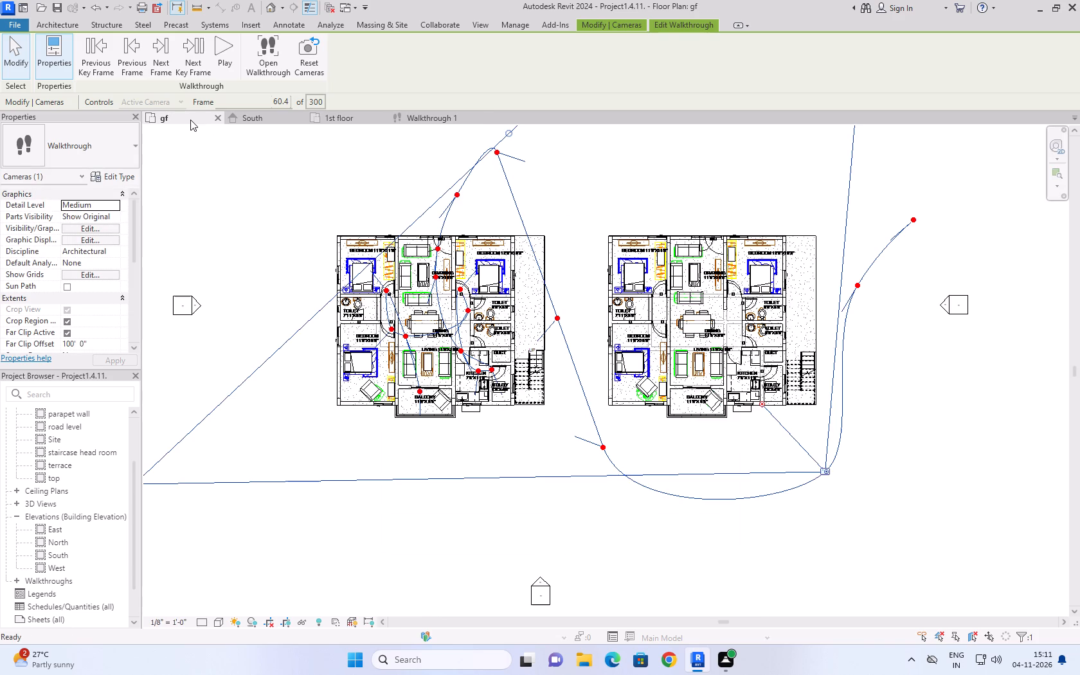
scroll(435, 328, down, 3)
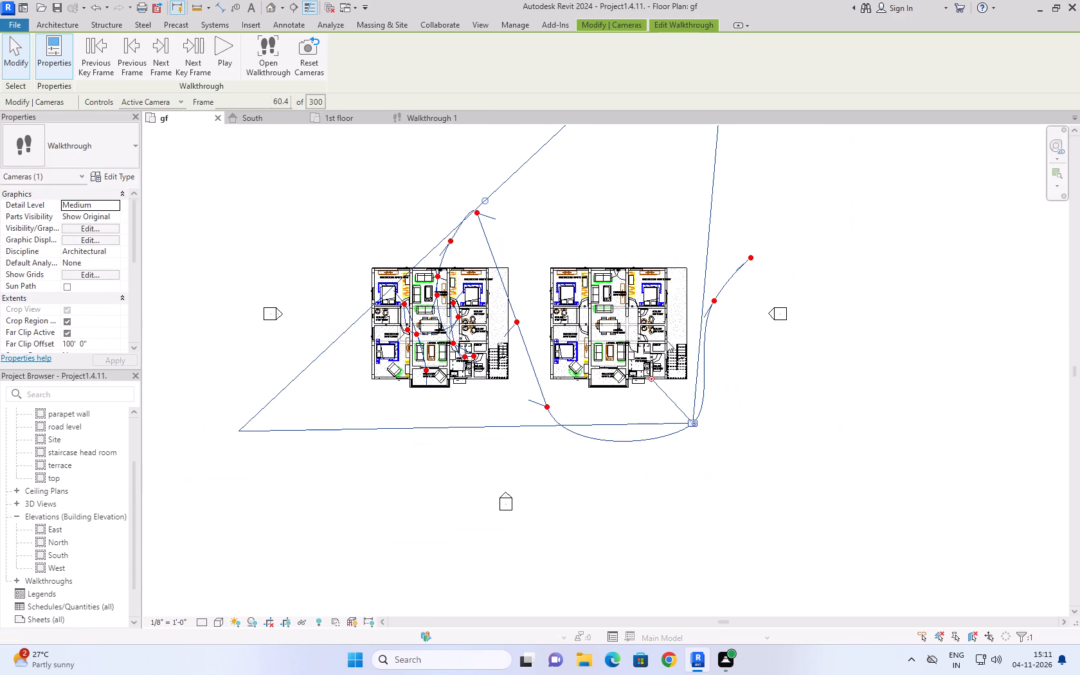
drag(692, 421, 703, 365)
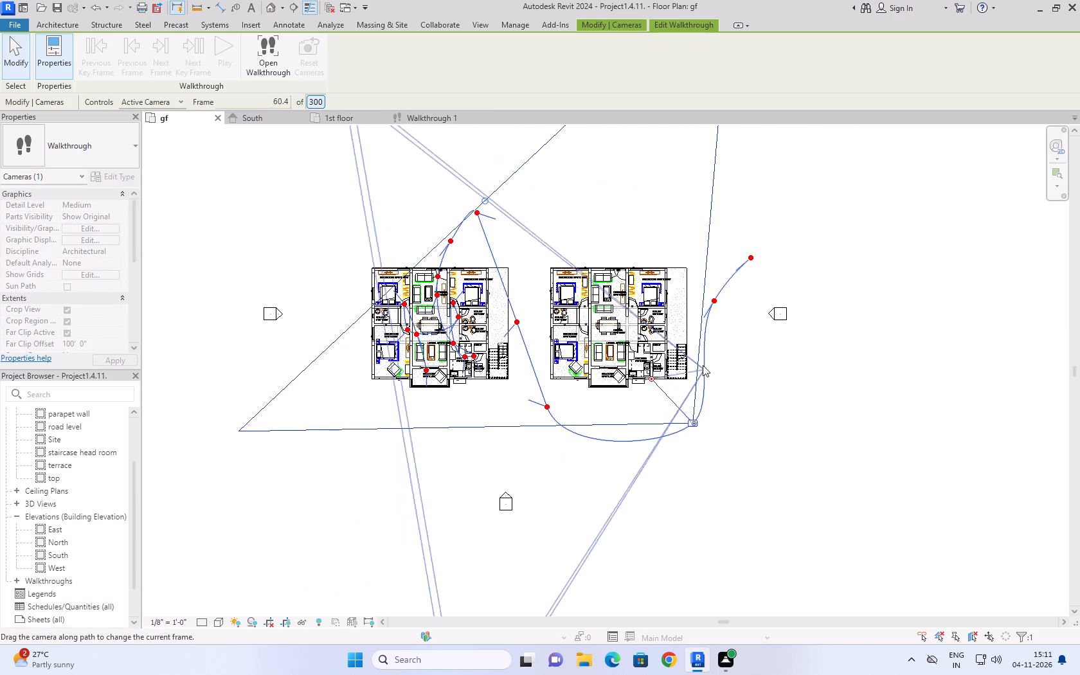
drag(703, 365, 713, 300)
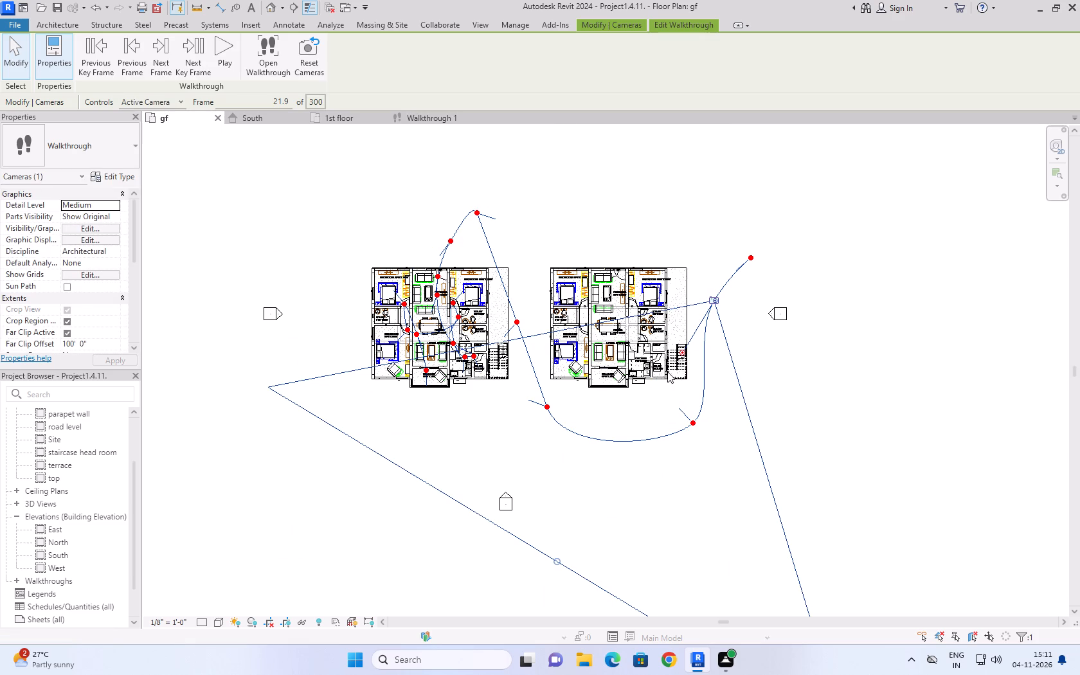
drag(680, 352, 674, 332)
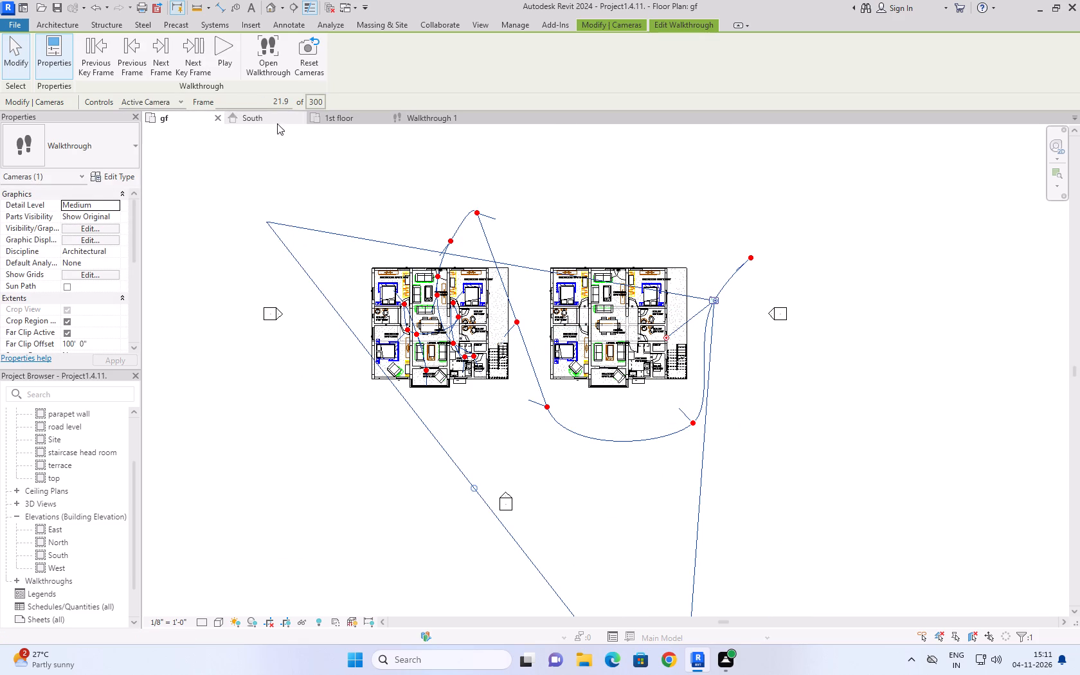
click(410, 118)
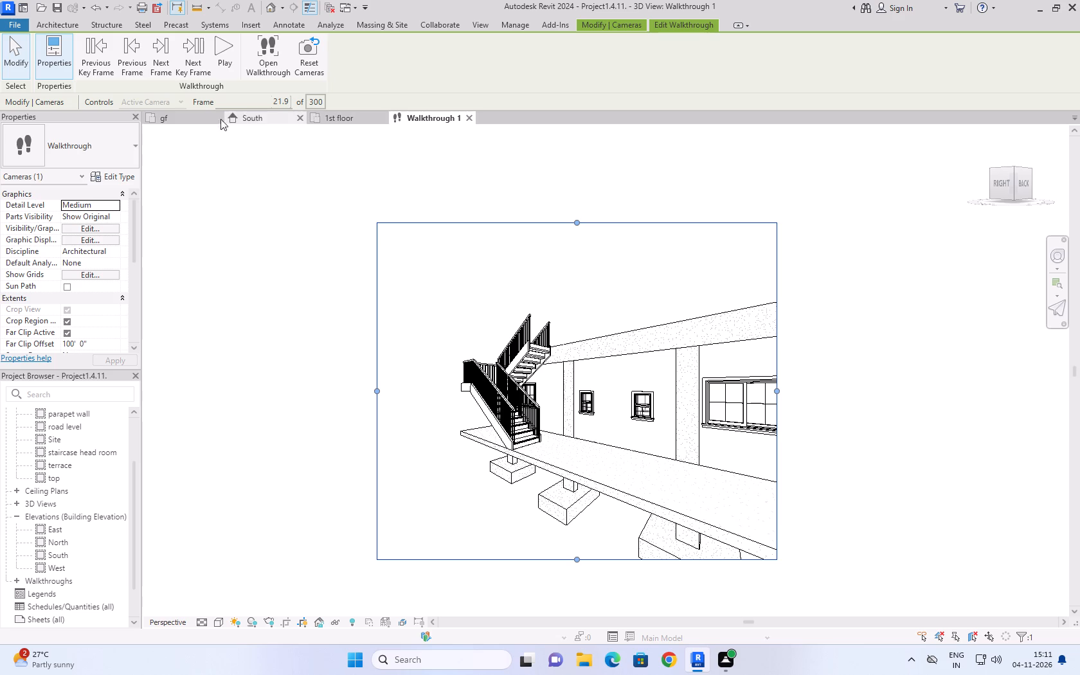
Move the walkthrough camera to the path's starting key frame, frame 1.0, and aim it at the eastern block's east side and northern corner.
click(174, 112)
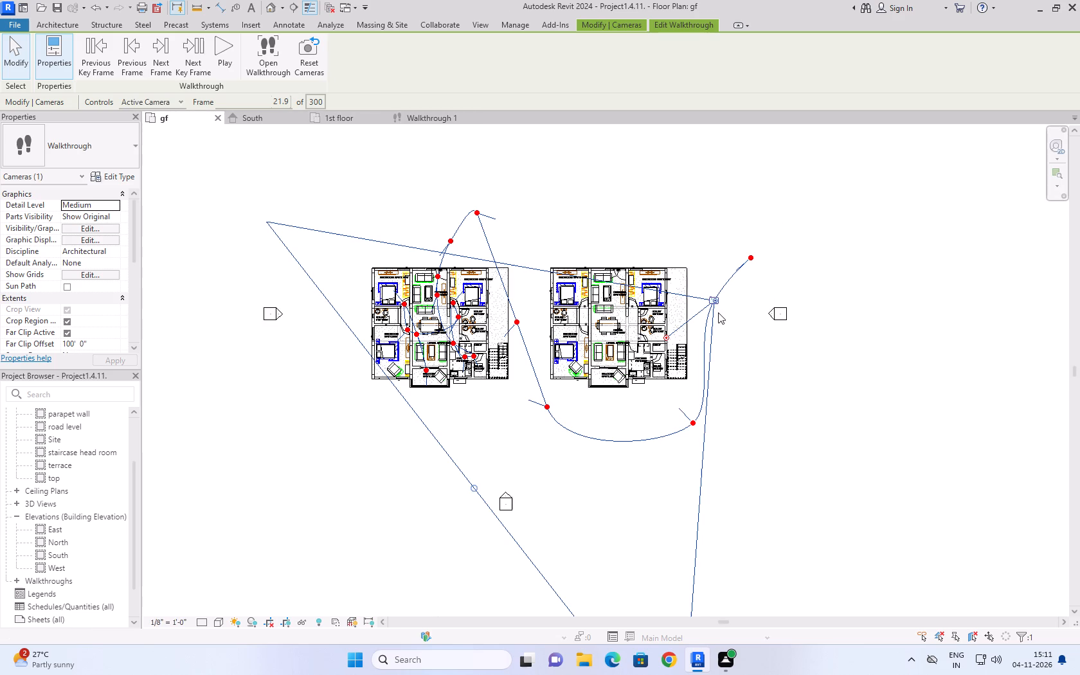
drag(712, 303, 746, 256)
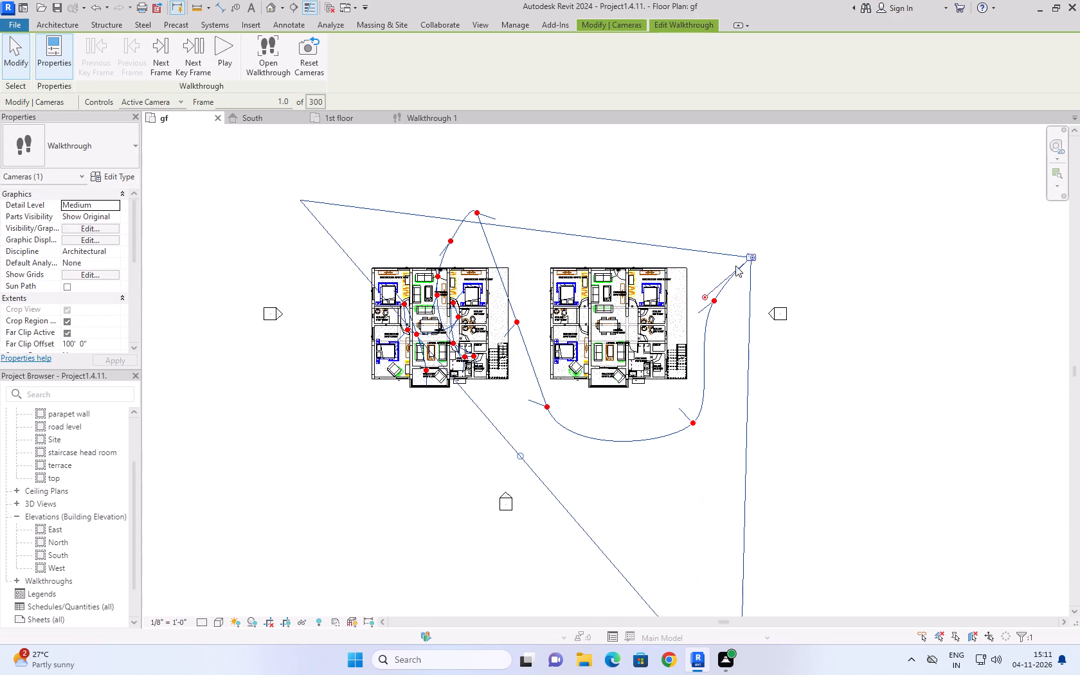
drag(706, 300, 705, 273)
click(415, 122)
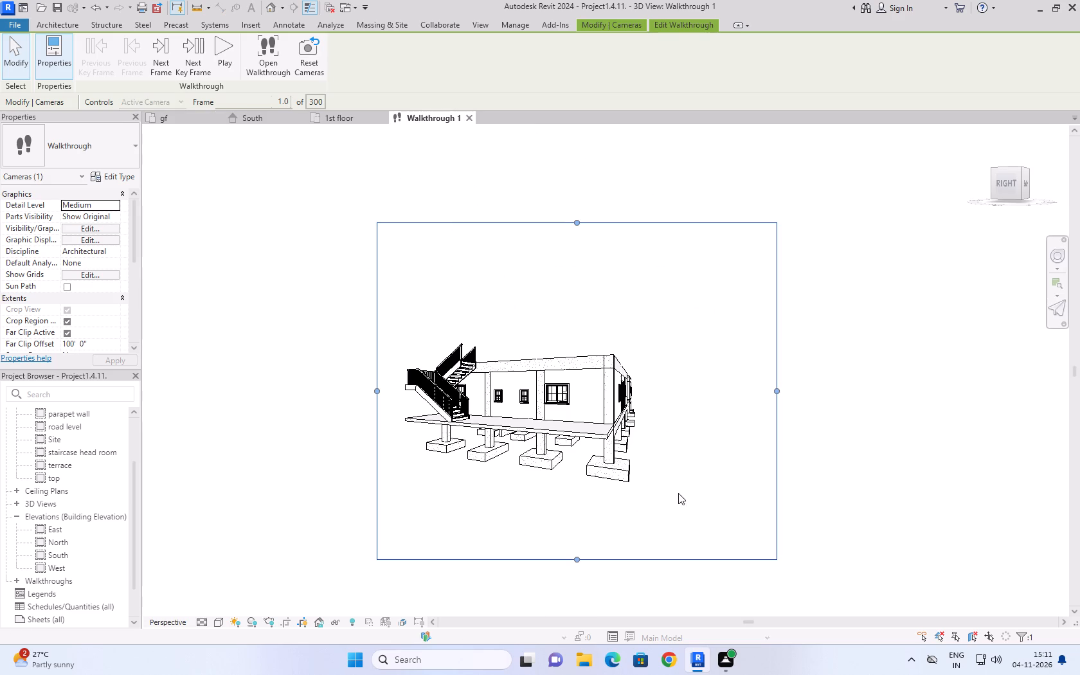
Set the walkthrough view's visual style to Realistic.
click(215, 624)
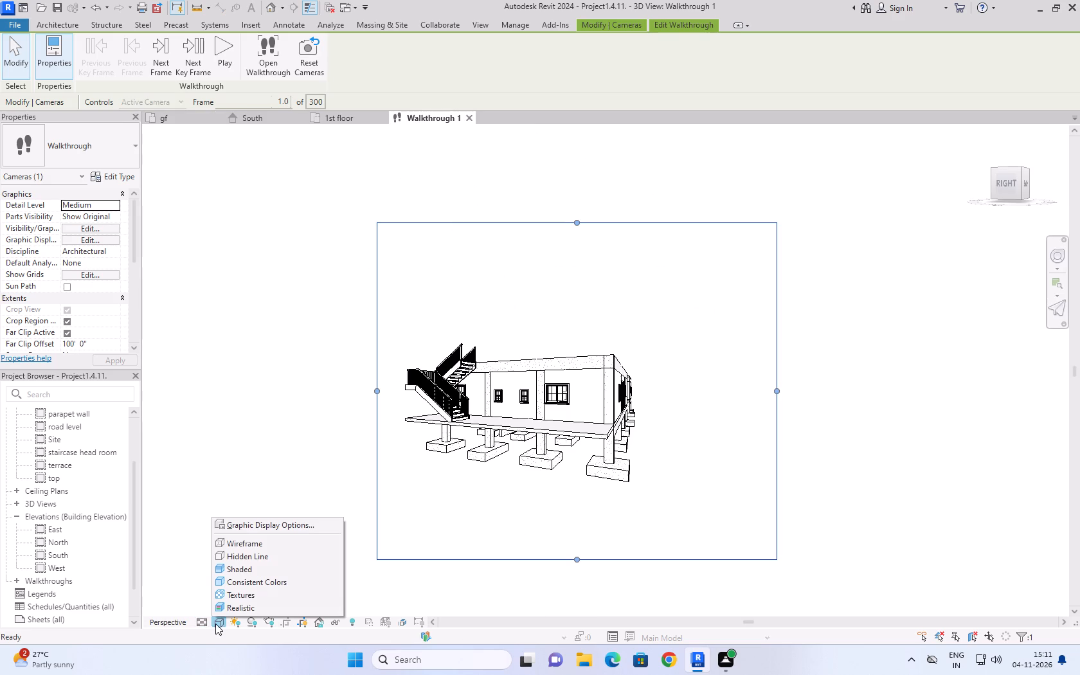
click(226, 613)
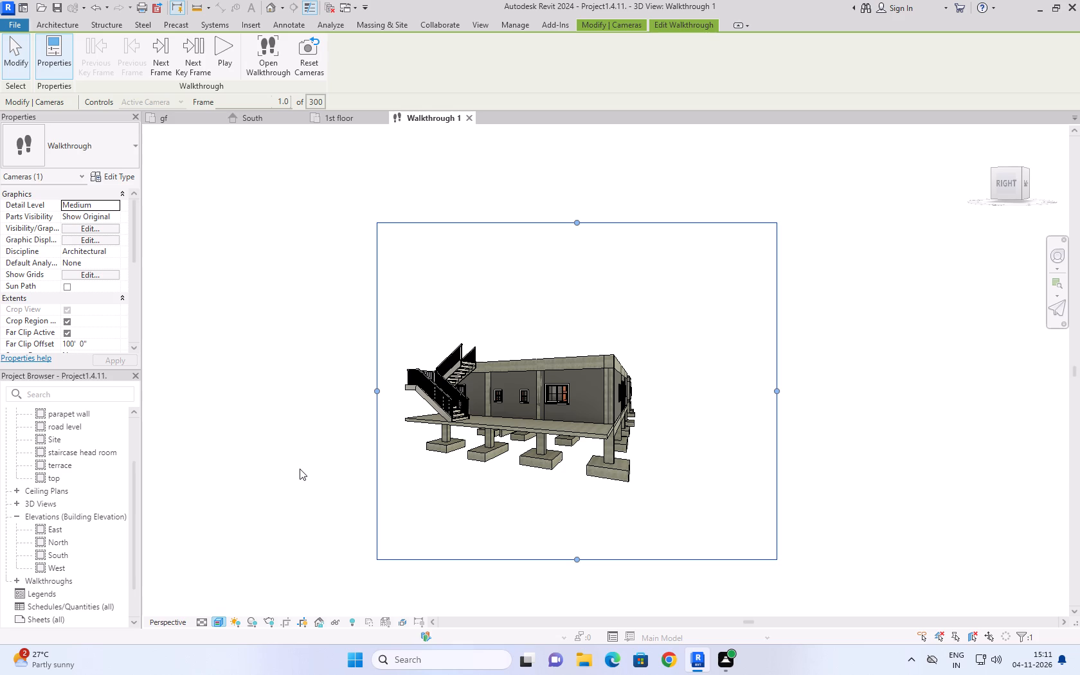
Play the walkthrough from frame 1 to review the camera's movement along the path.
click(233, 61)
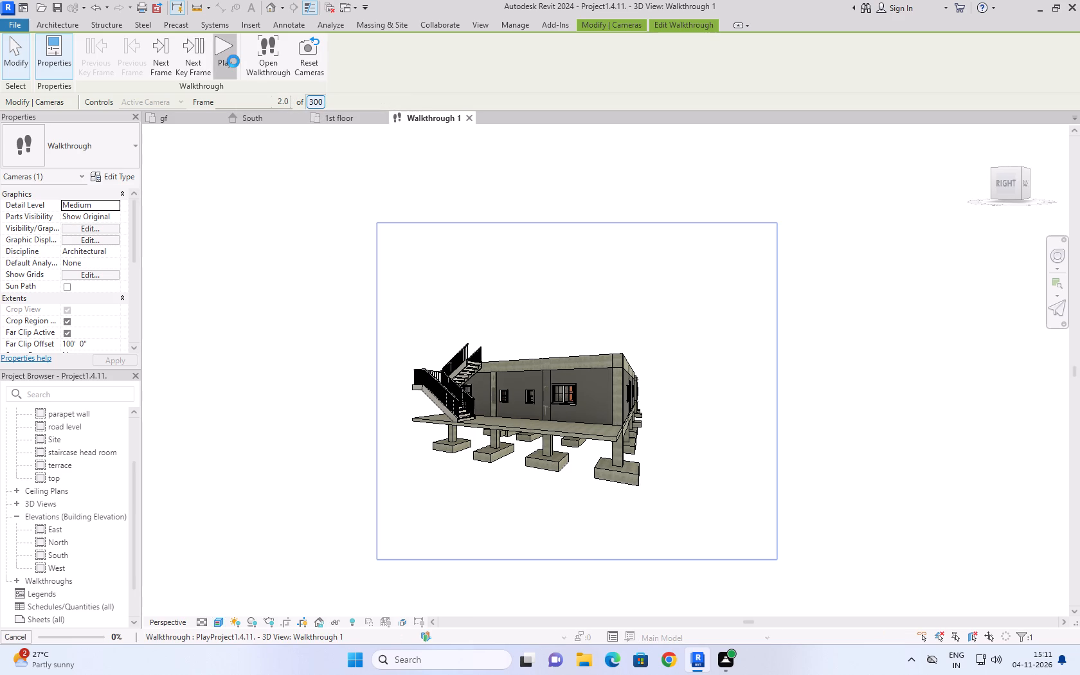
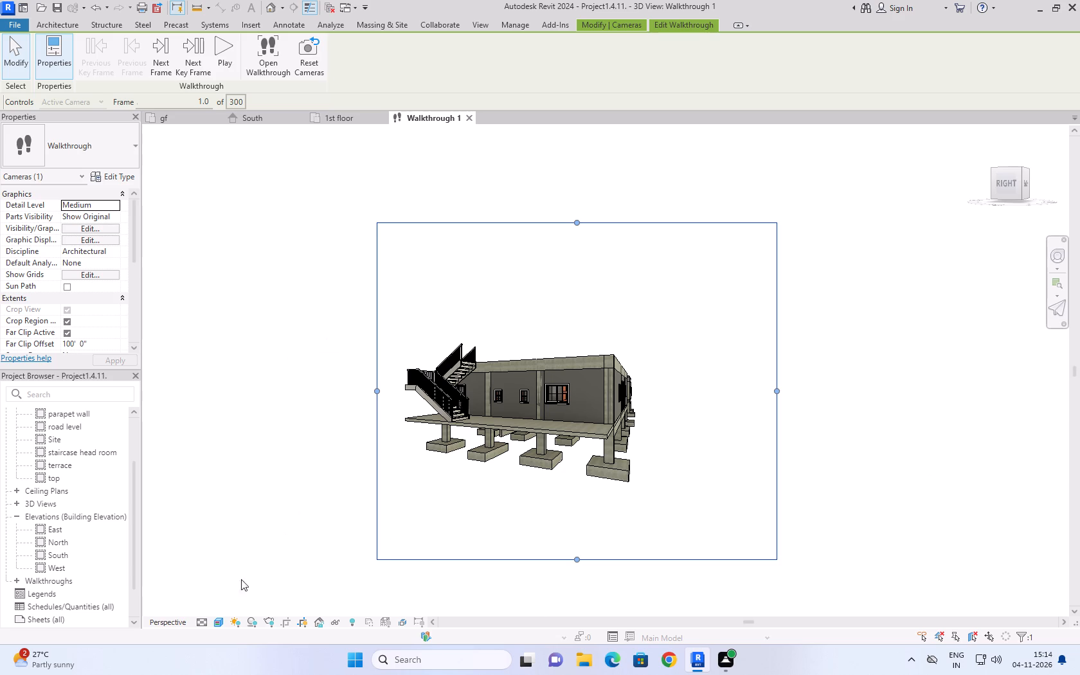
Orbit the walkthrough view to examine the two blocks from the north, the staircase side and above.
click(224, 618)
click(226, 608)
shift+right_drag(700, 352, 681, 454)
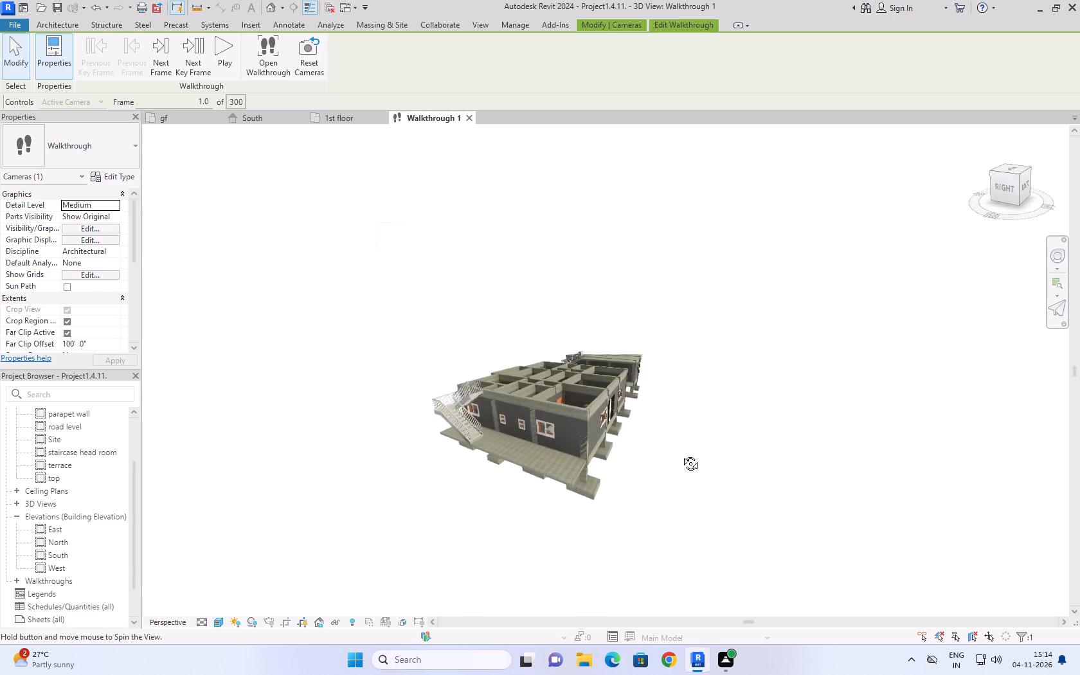
shift+right_drag(681, 454, 804, 388)
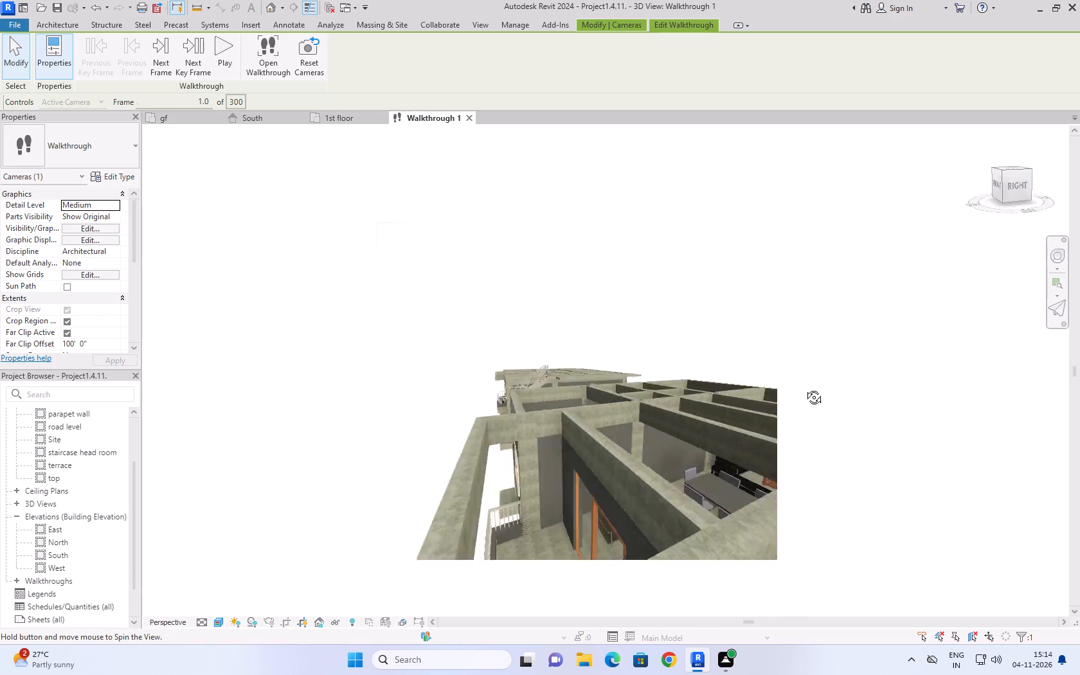
shift+right_drag(804, 388, 573, 429)
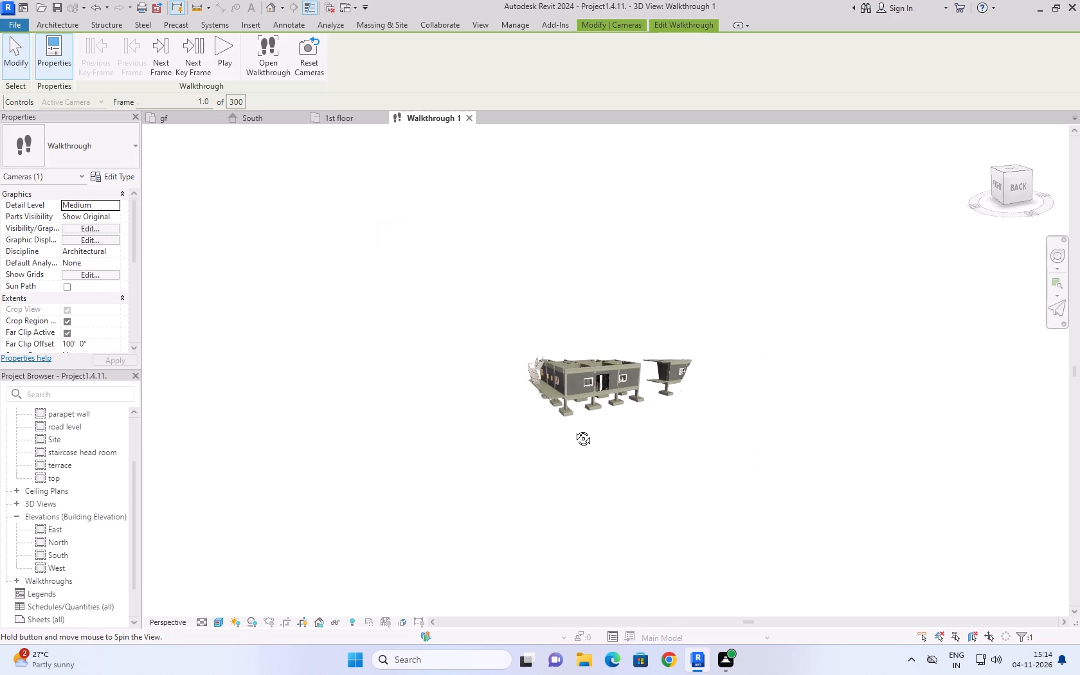
shift+right_drag(573, 429, 570, 429)
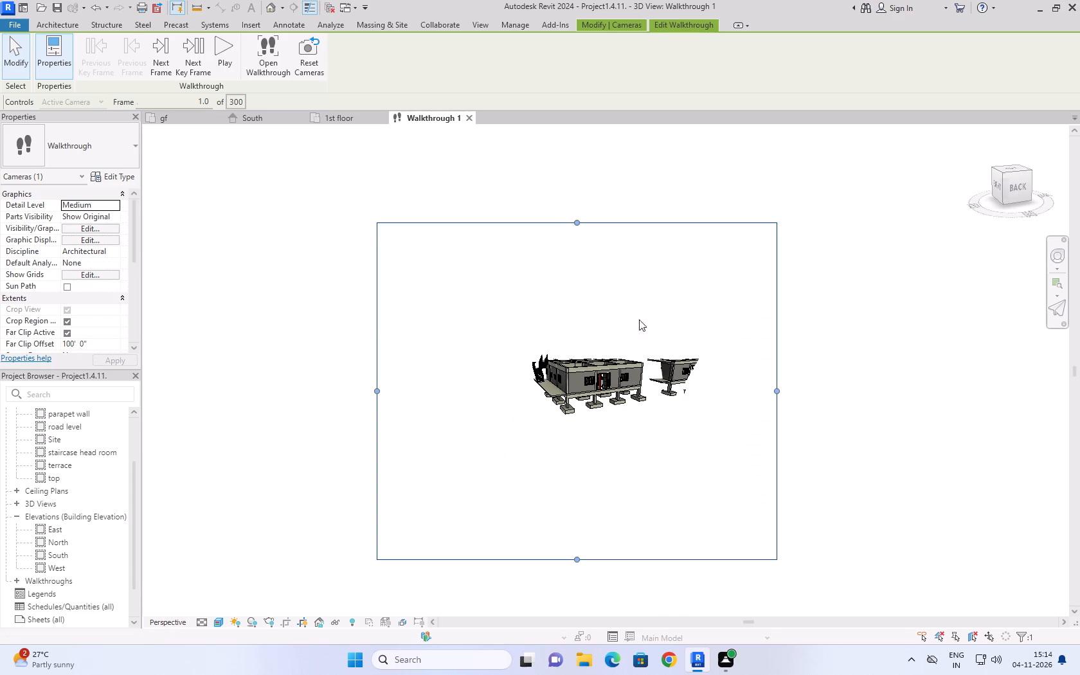
shift+right_drag(624, 312, 784, 355)
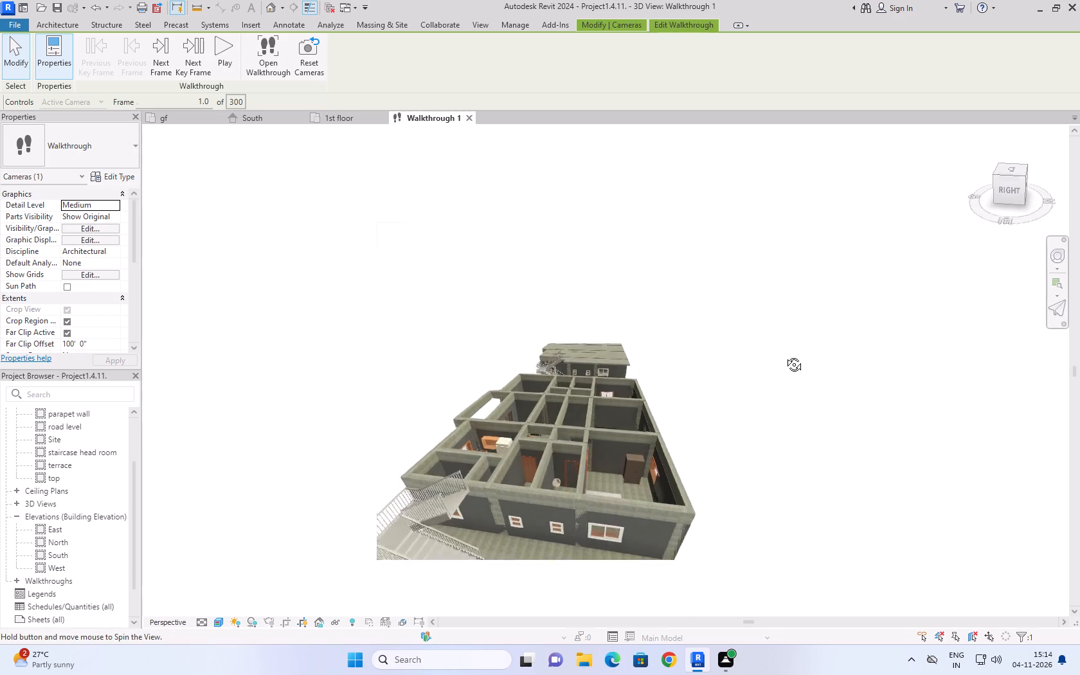
shift+right_drag(784, 355, 725, 392)
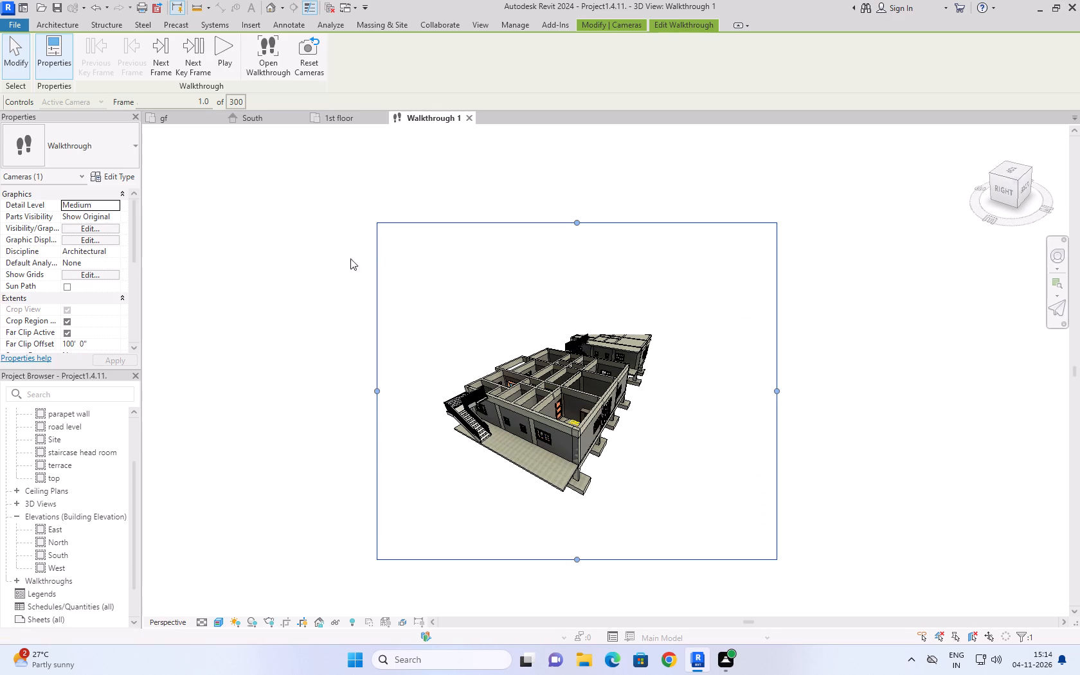
Quit editing the walkthrough and save the project.
click(295, 255)
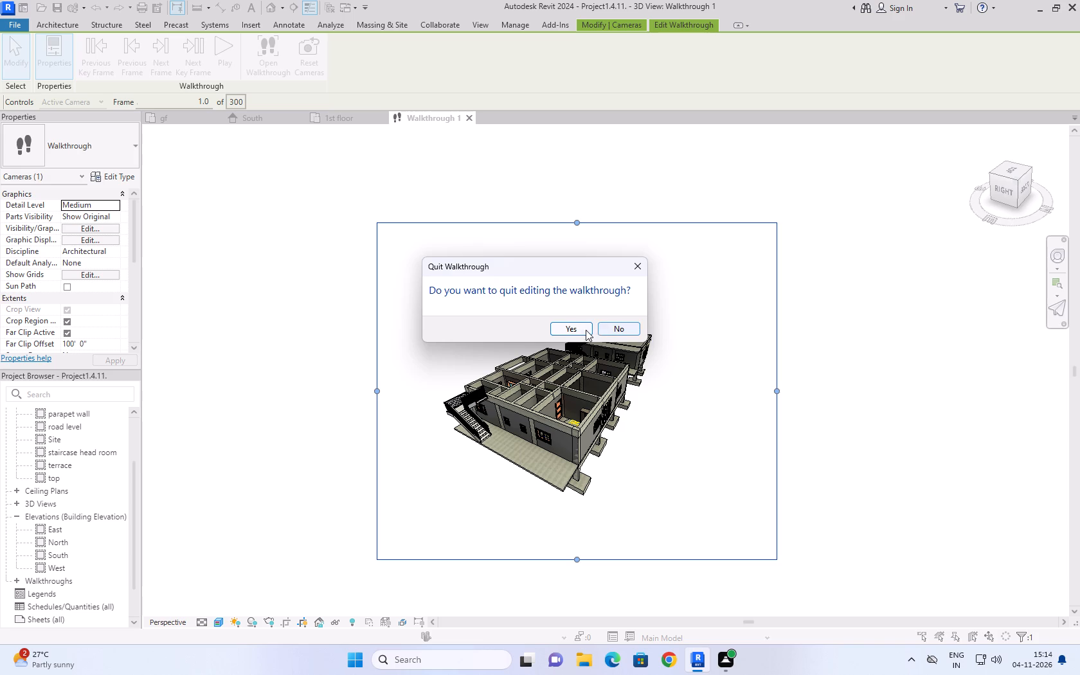
click(582, 330)
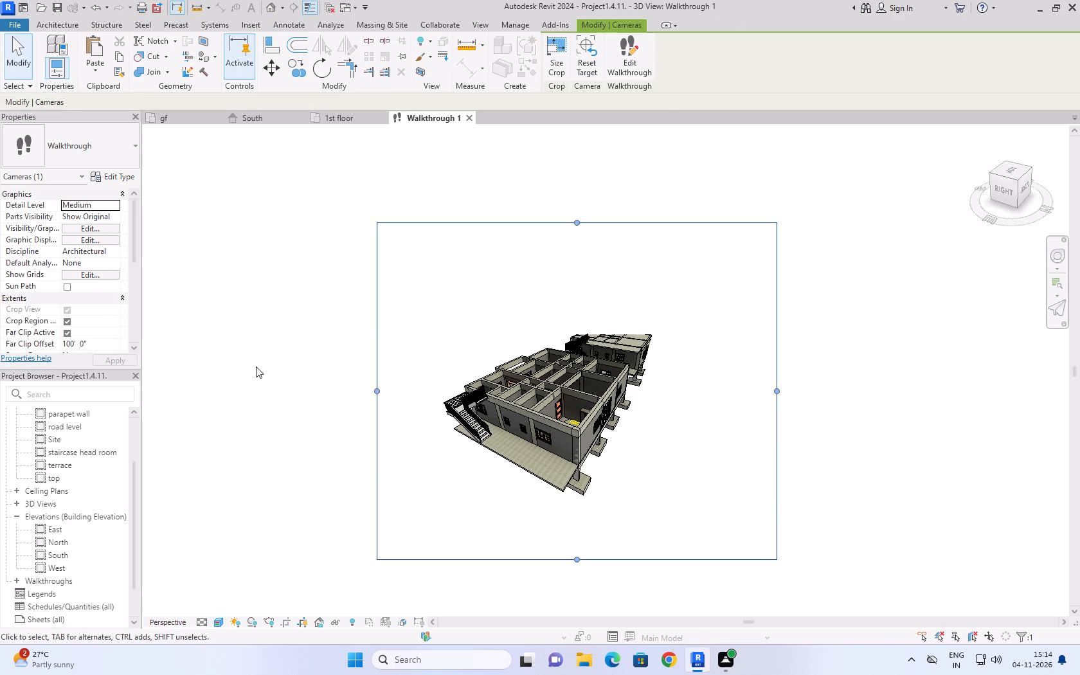
key(ctrl+s)
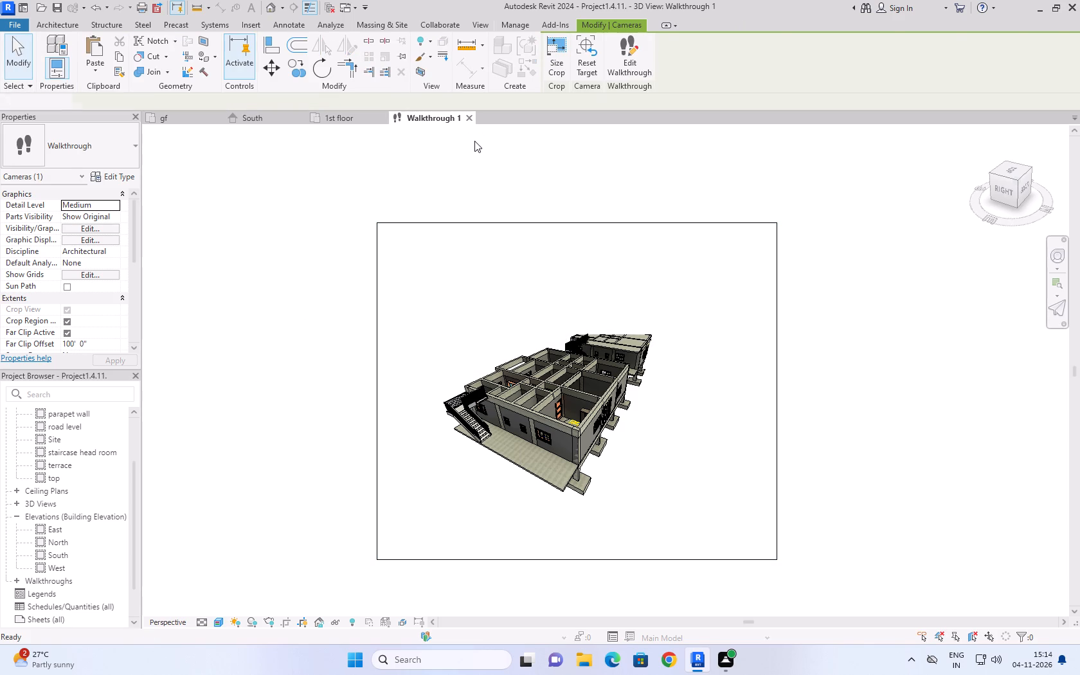
Close the Walkthrough 1 and 1st floor views.
click(471, 116)
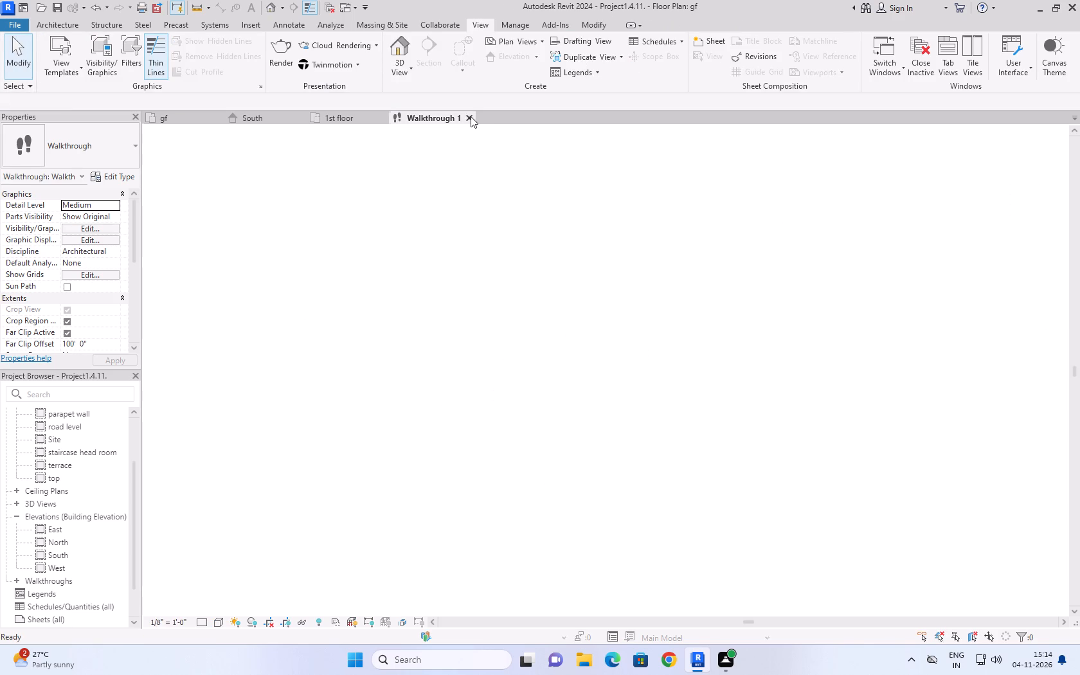
click(367, 113)
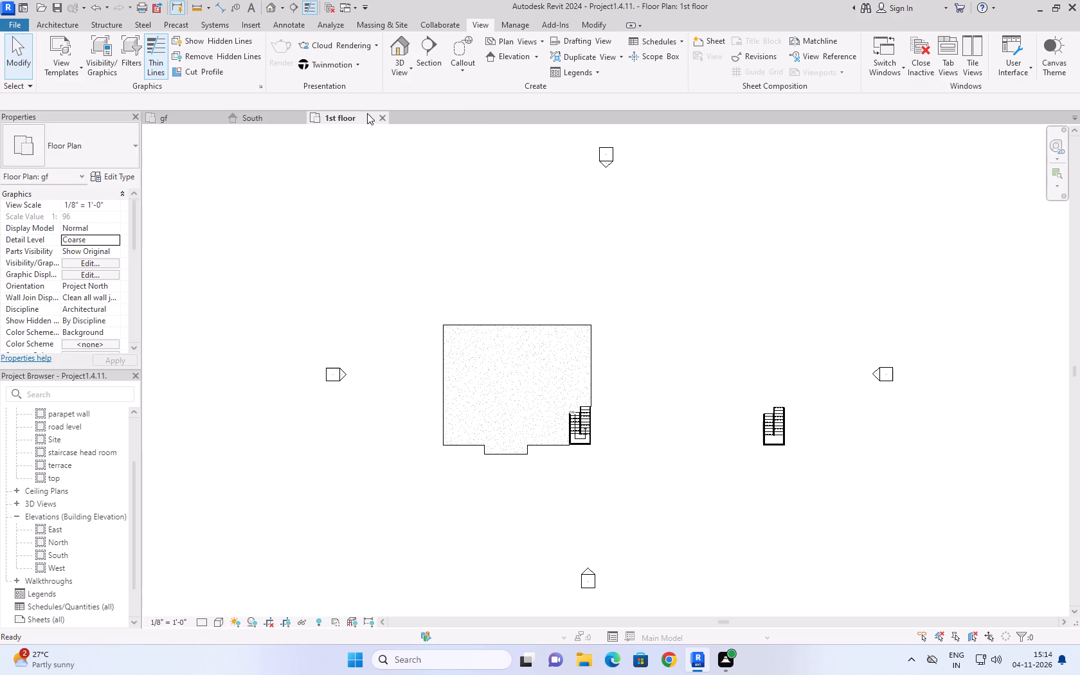
click(383, 120)
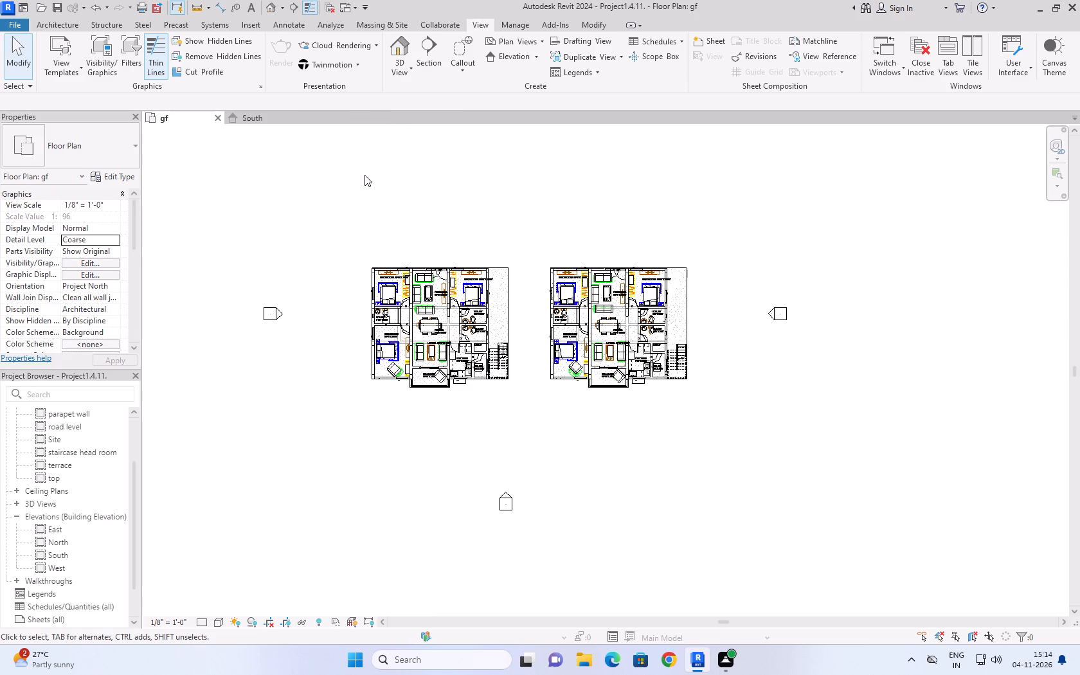
Open the default 3D view and examine the fronts and staircases of both blocks.
click(301, 216)
click(279, 114)
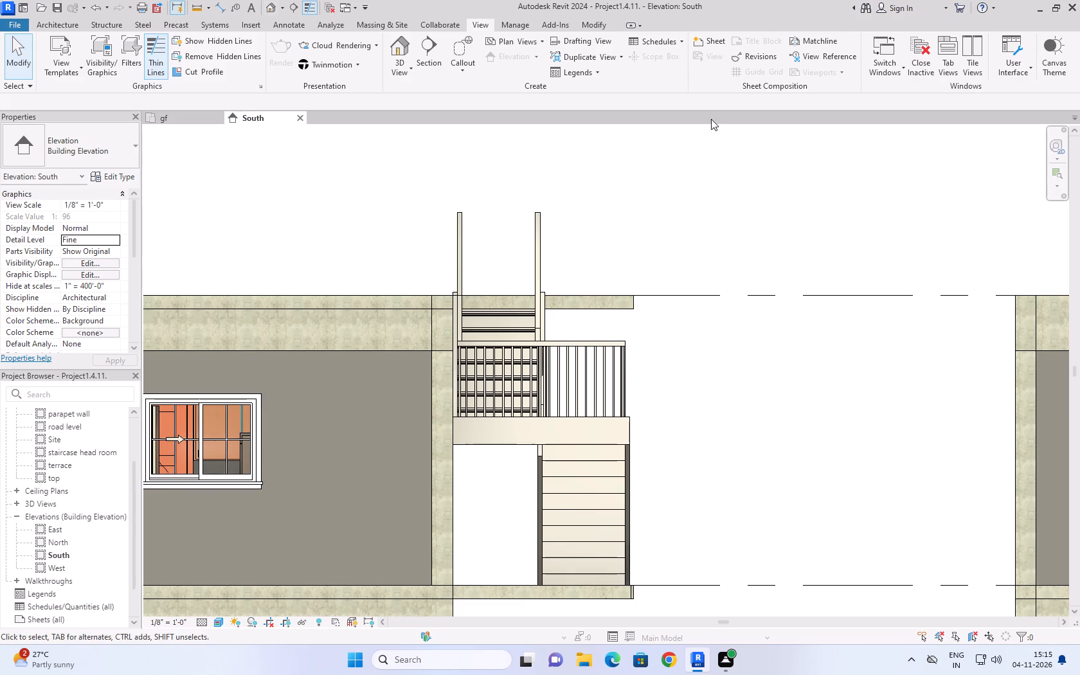
click(413, 77)
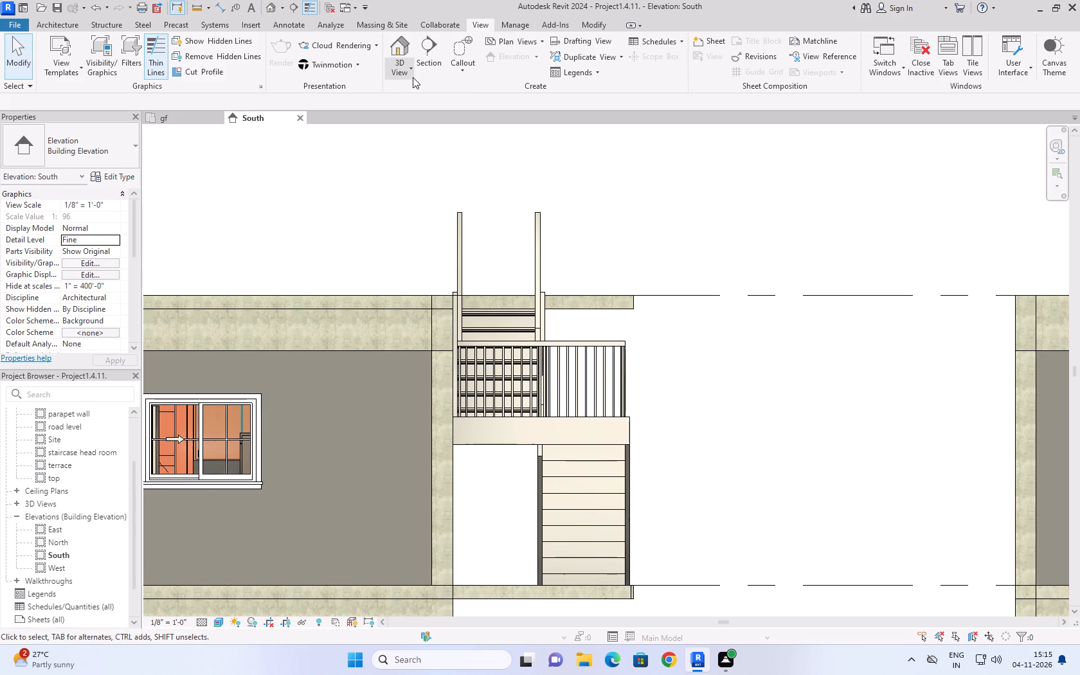
click(416, 89)
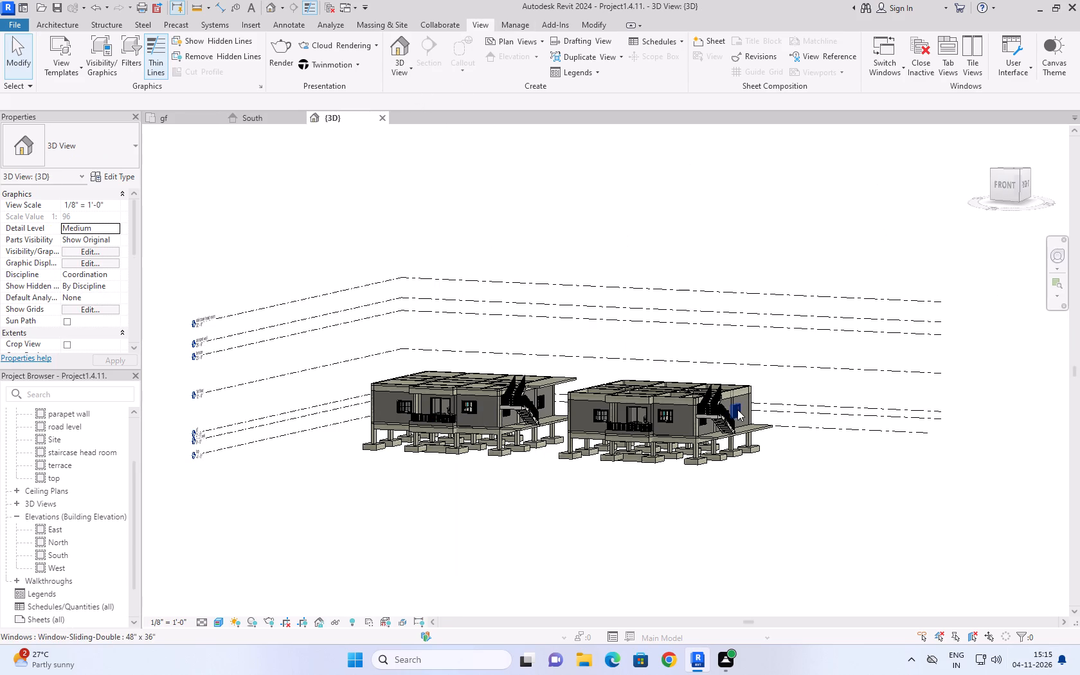
scroll(538, 507, up, 4)
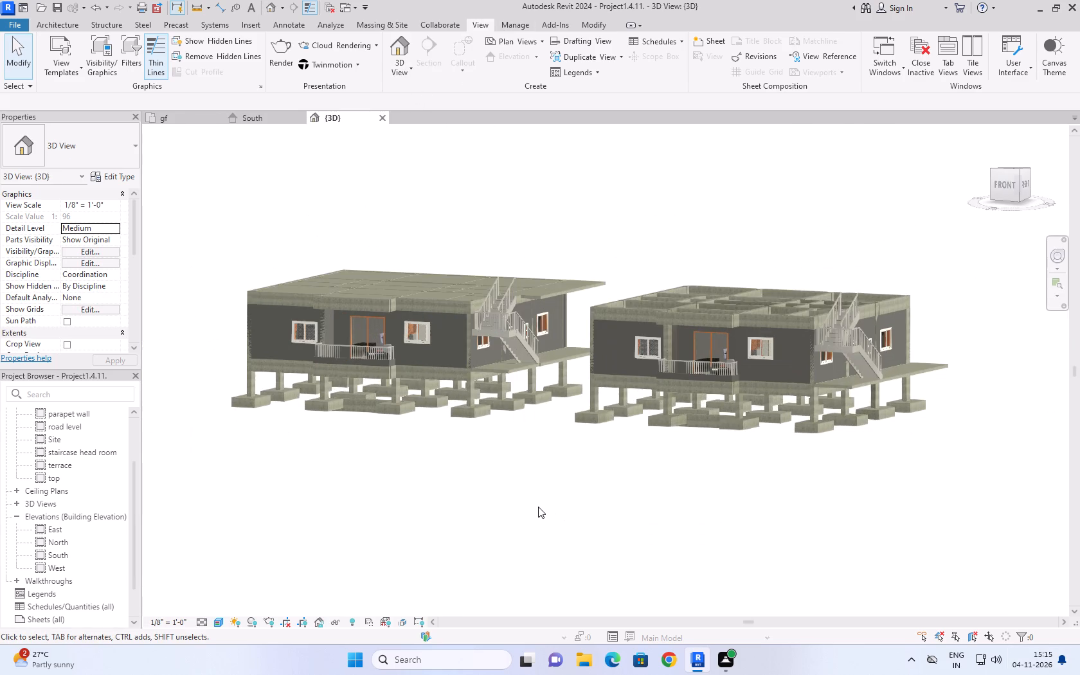
middle_drag(557, 452, 570, 501)
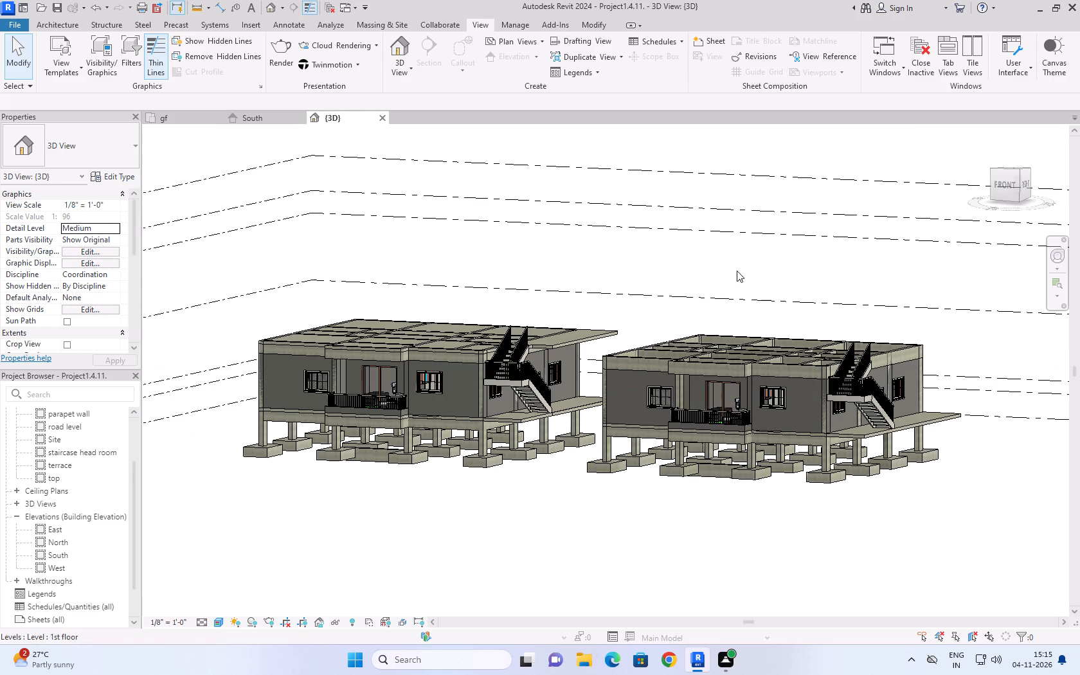
Check the imported Drawing1.dwg under both blocks in the gf floor plan, leaving it unselected.
click(186, 118)
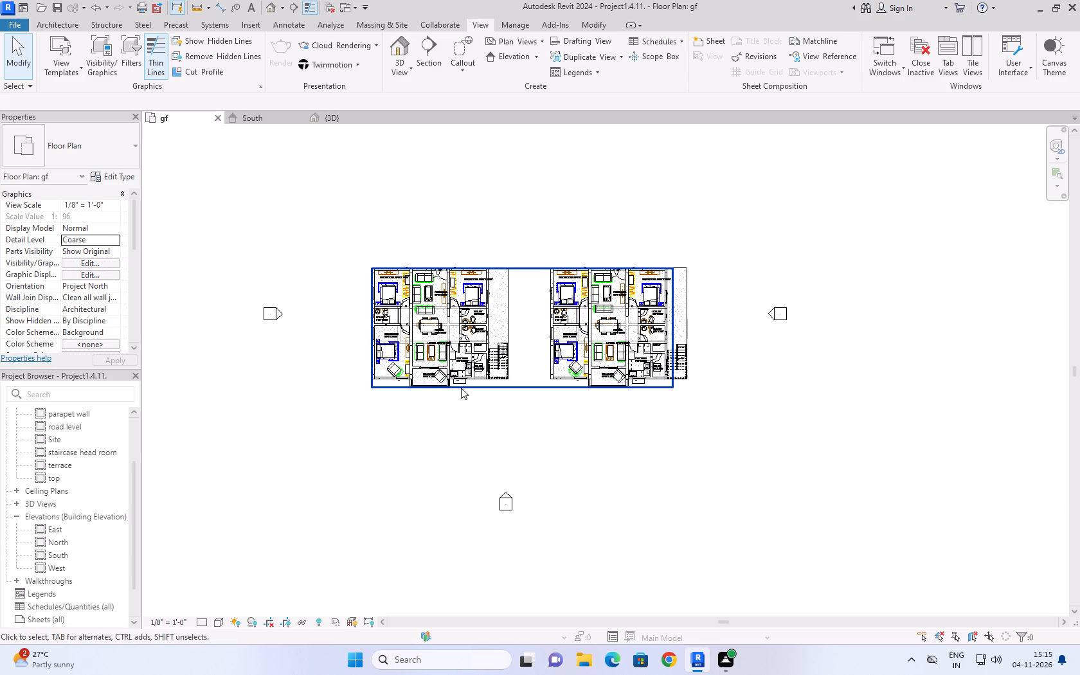
click(460, 388)
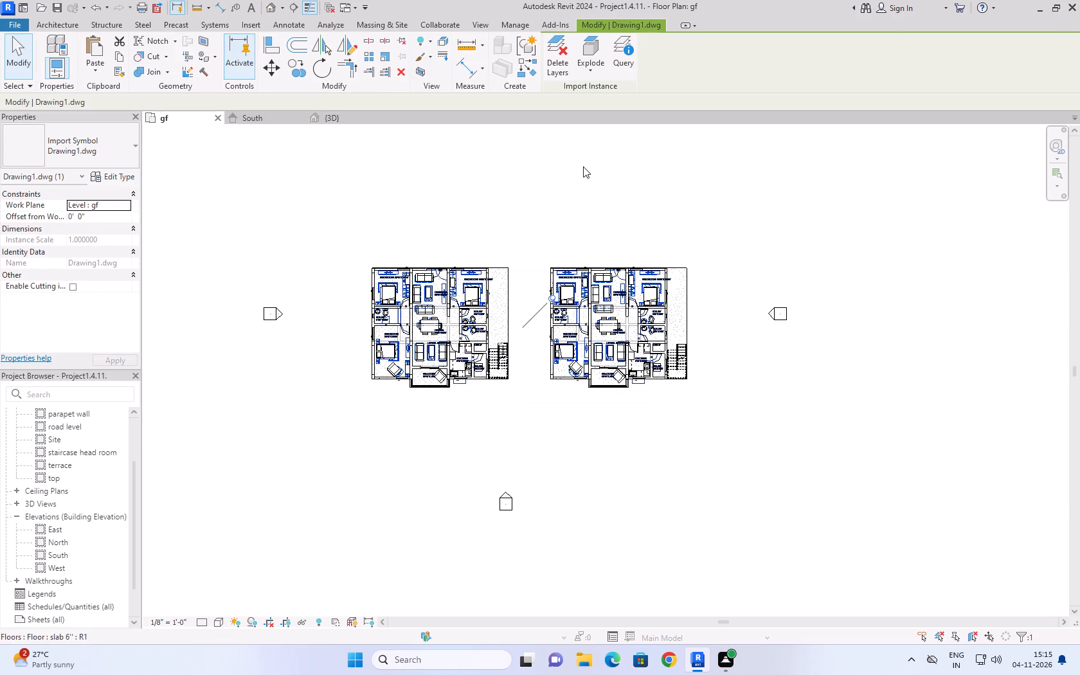
click(583, 166)
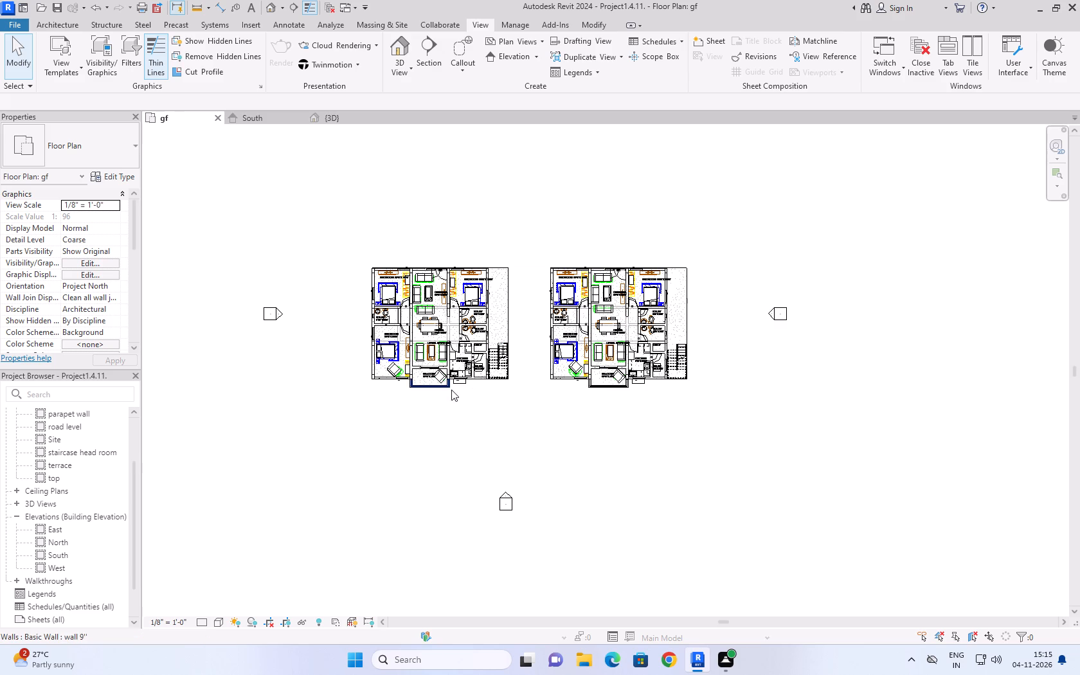
scroll(453, 384, up, 6)
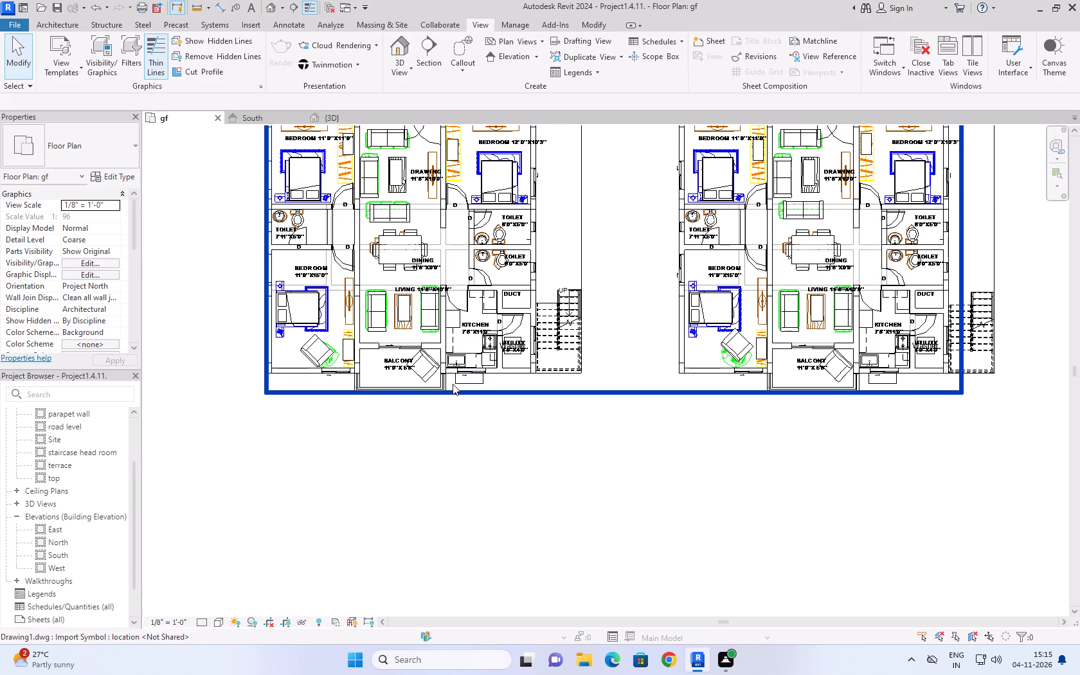
click(453, 382)
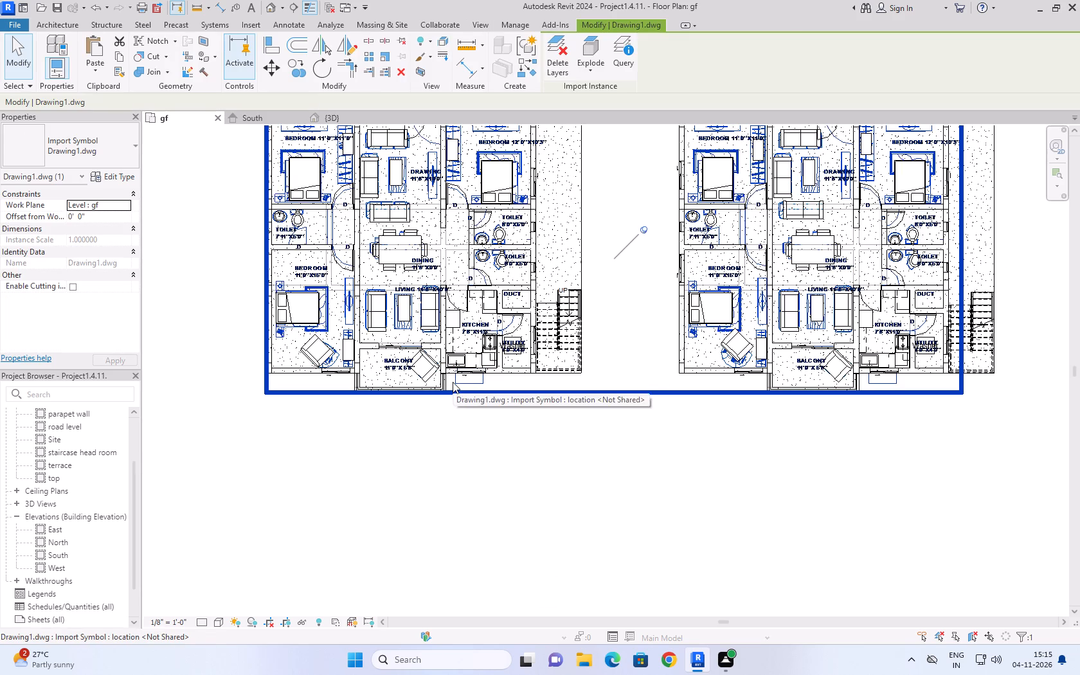
scroll(473, 476, down, 4)
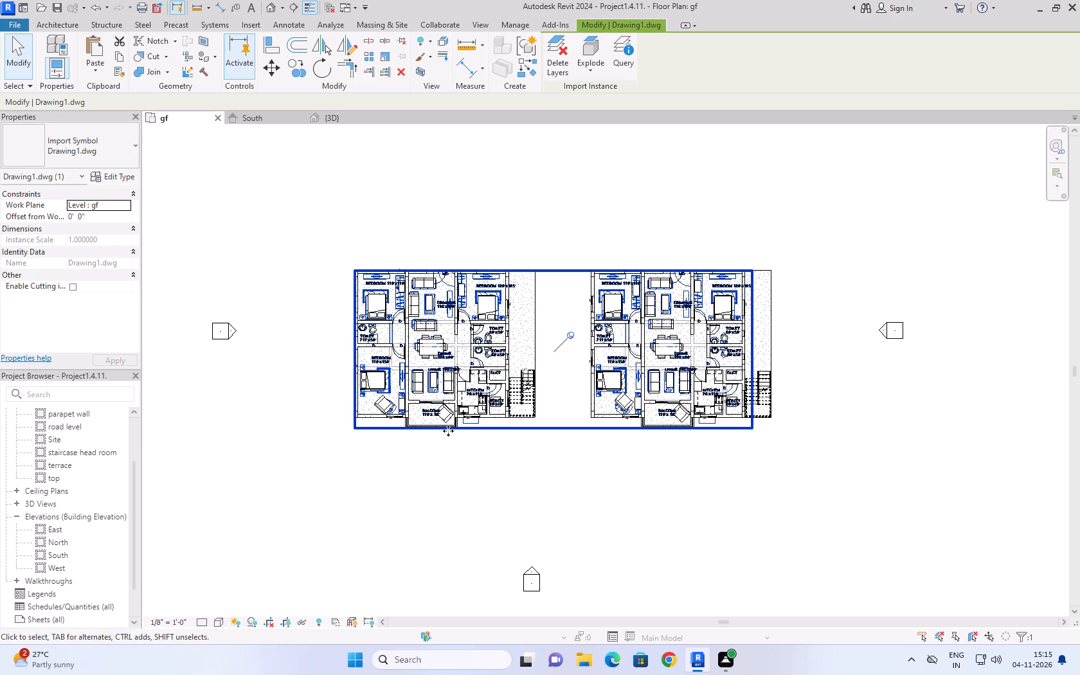
click(448, 431)
click(323, 213)
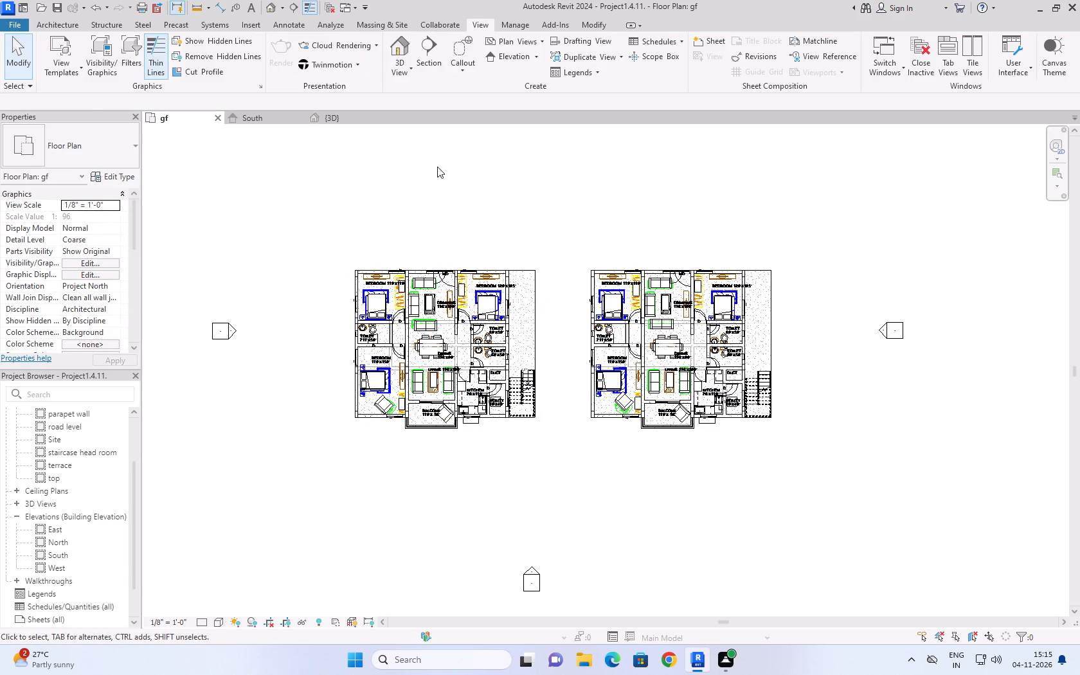
Examine the South elevation, comparing both blocks with the level lines from top to staircase head room.
click(273, 118)
scroll(310, 176, up, 1)
scroll(310, 176, down, 4)
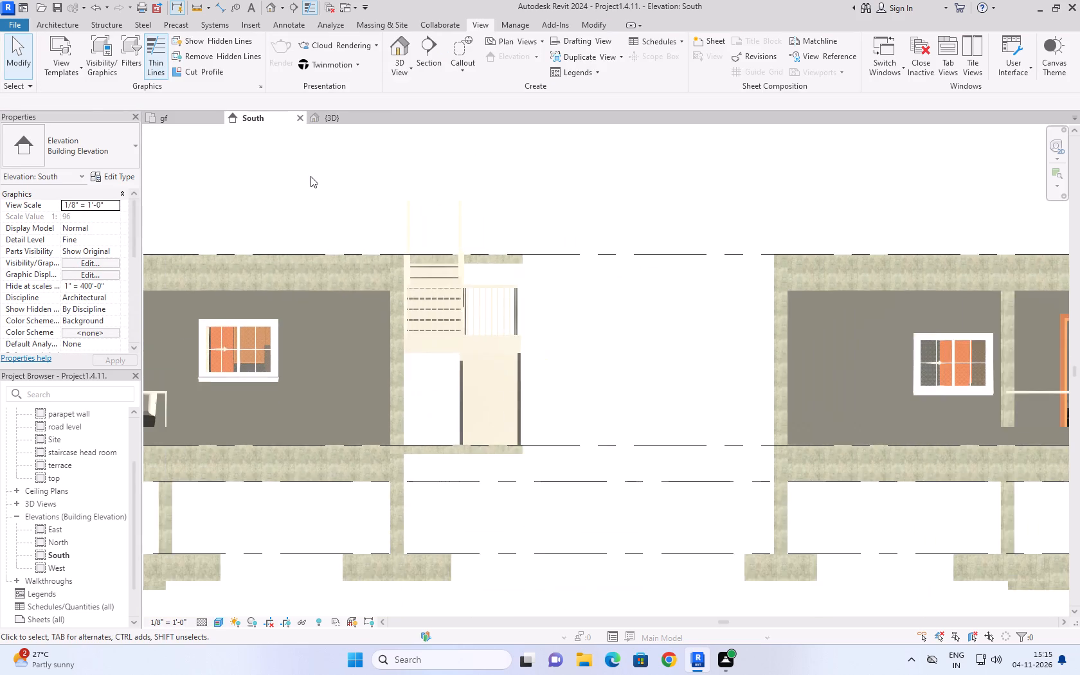
scroll(310, 176, down, 7)
middle_drag(310, 176, 336, 220)
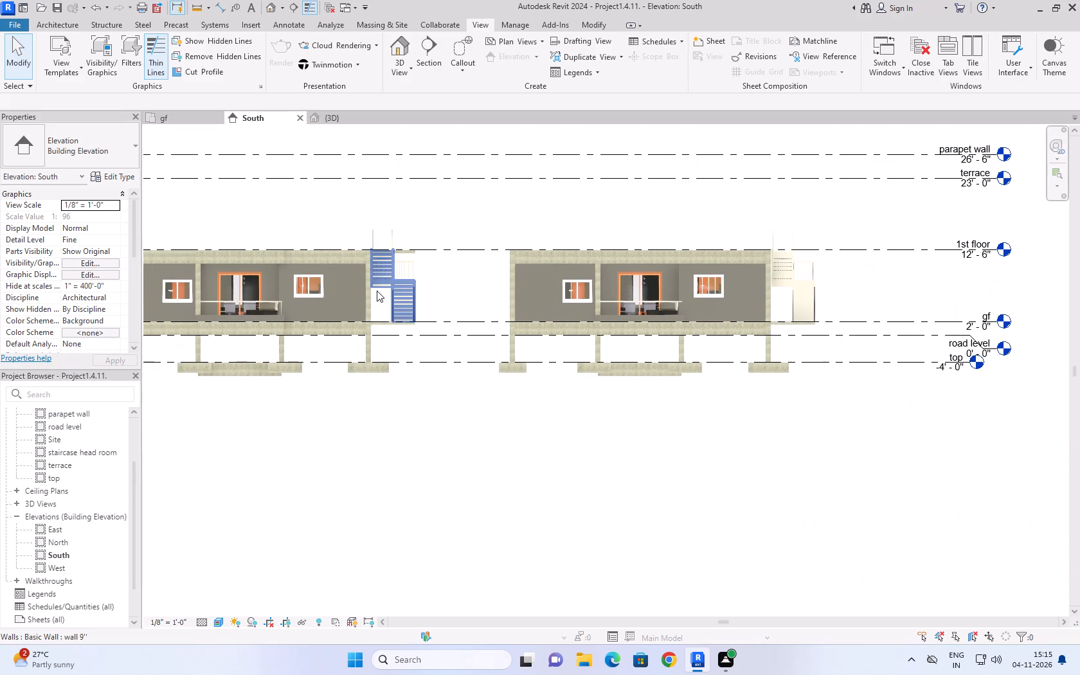
scroll(379, 291, down, 10)
scroll(335, 305, up, 3)
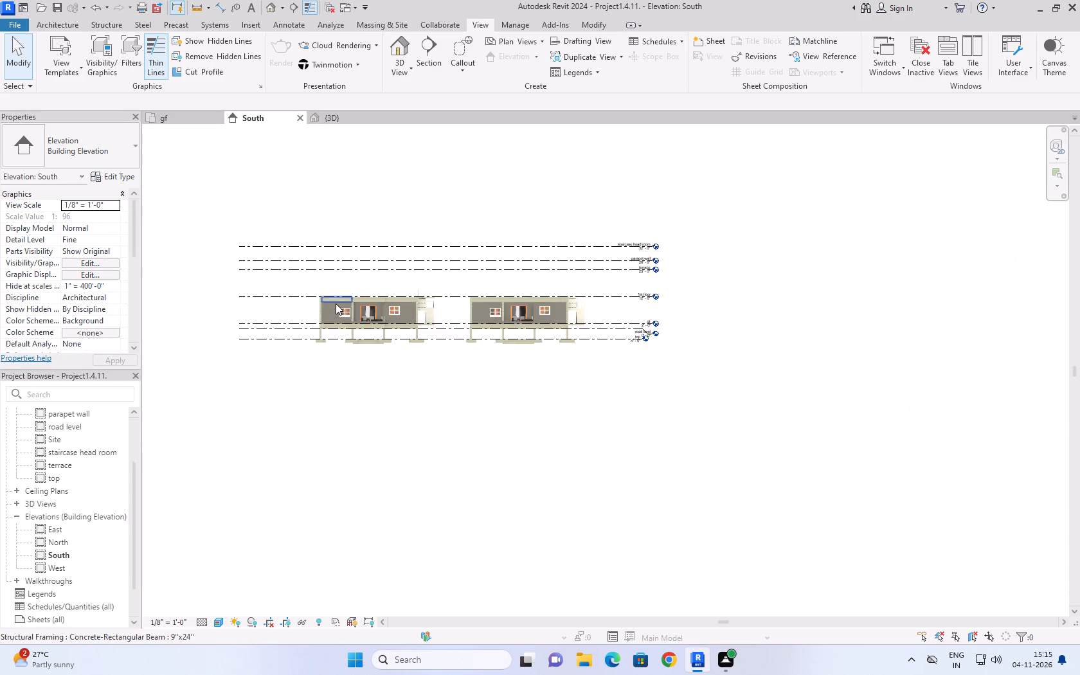
scroll(336, 303, up, 4)
scroll(424, 279, up, 3)
scroll(426, 276, down, 3)
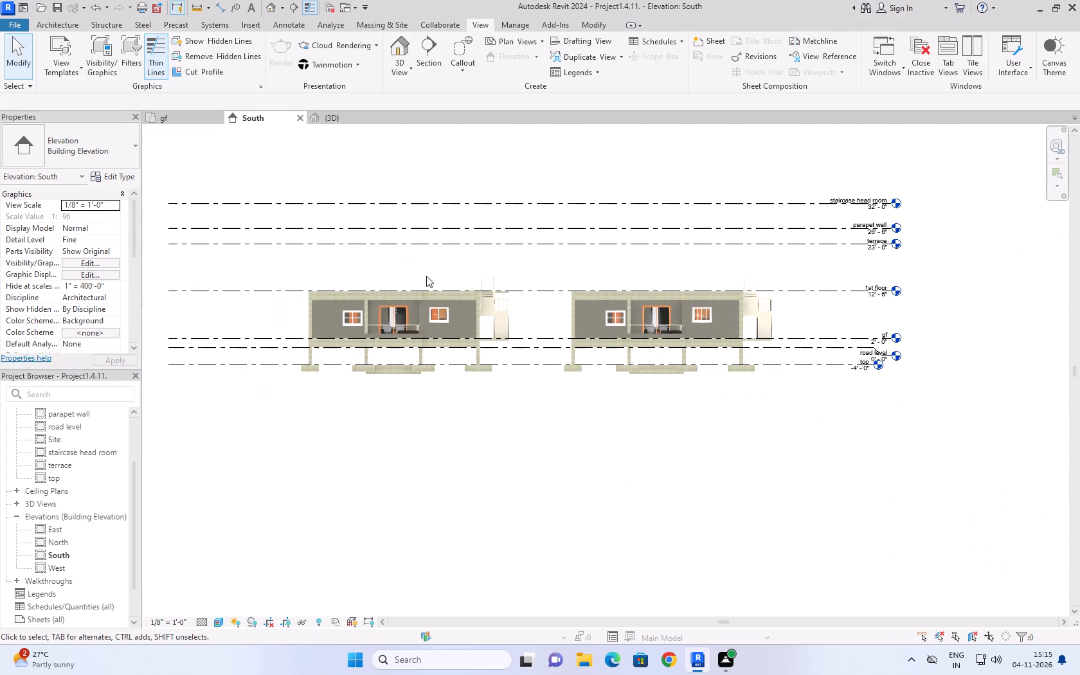
scroll(807, 319, up, 1)
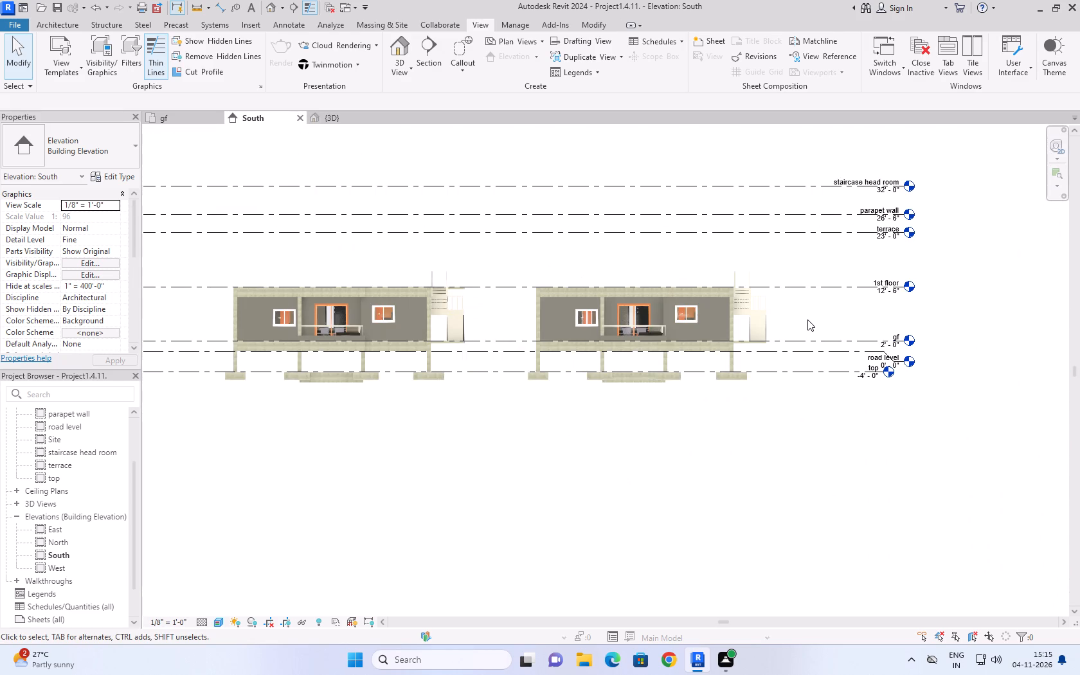
scroll(807, 319, down, 2)
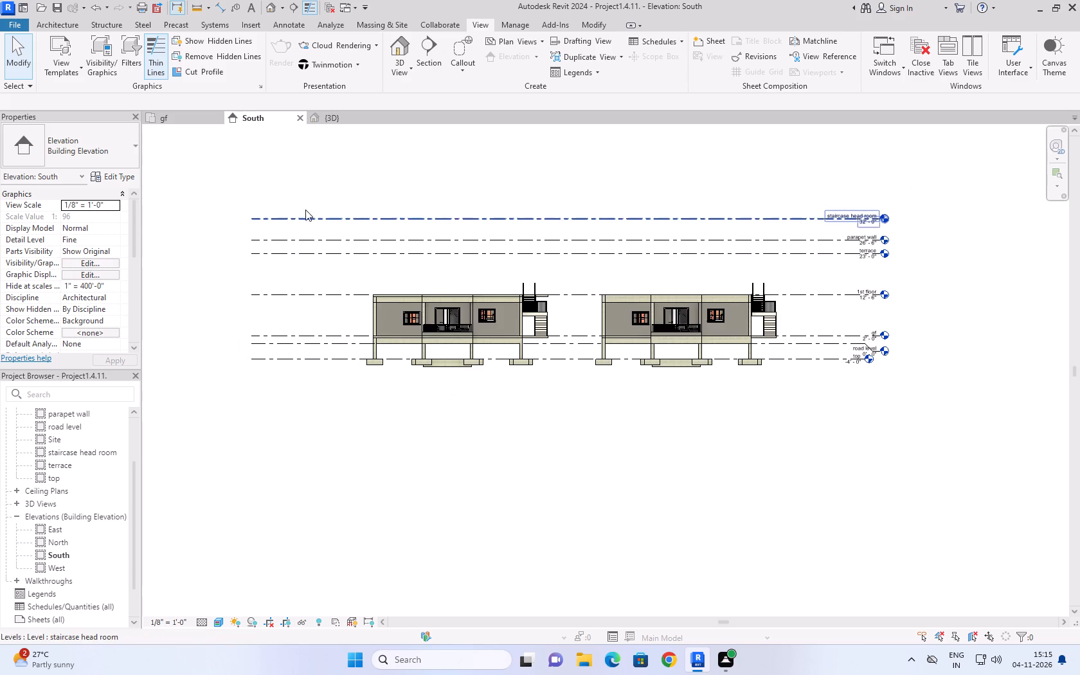
click(305, 186)
In the gf floor plan, select both blocks and review their element categories in the selection filter, leaving everything unselected.
click(174, 116)
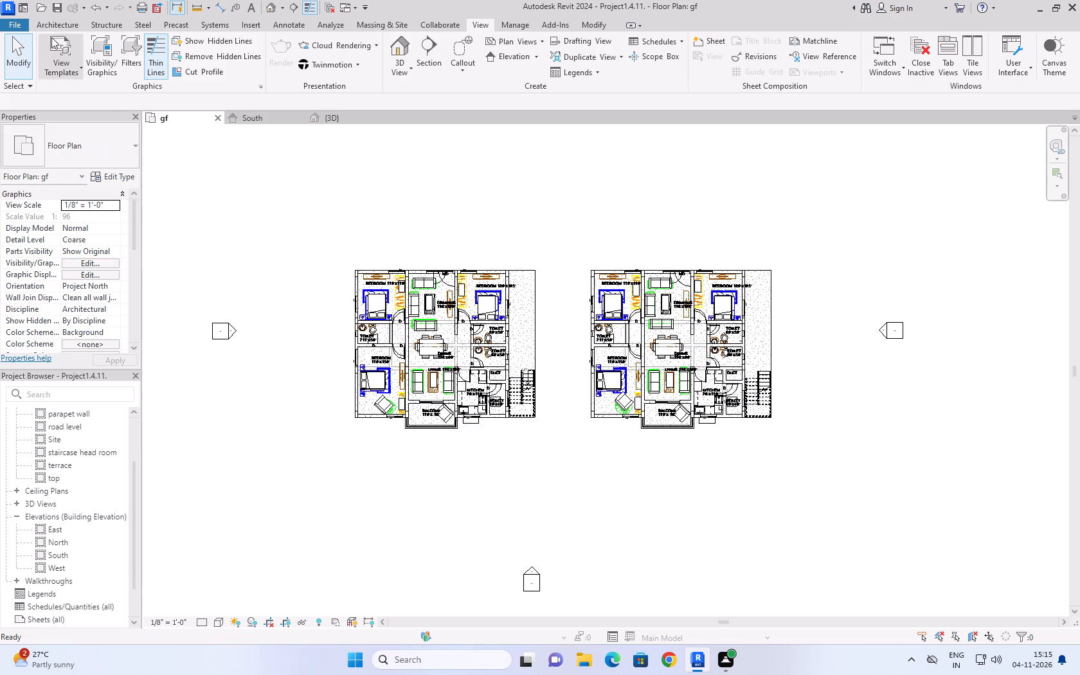
click(20, 46)
drag(292, 220, 488, 575)
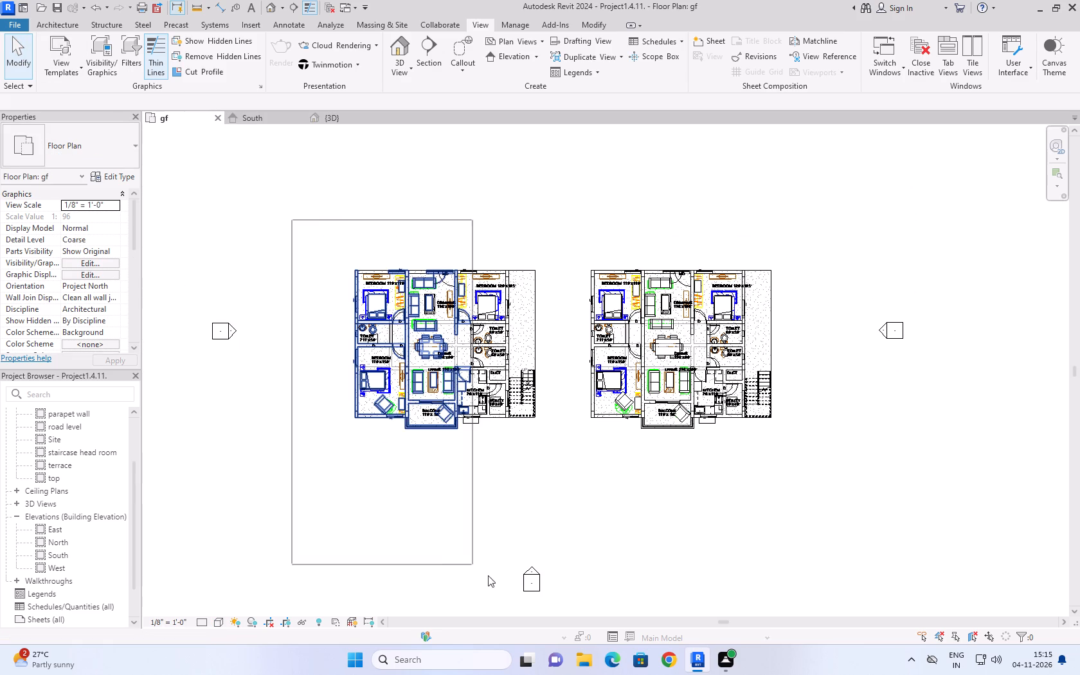
drag(488, 575, 569, 458)
click(580, 503)
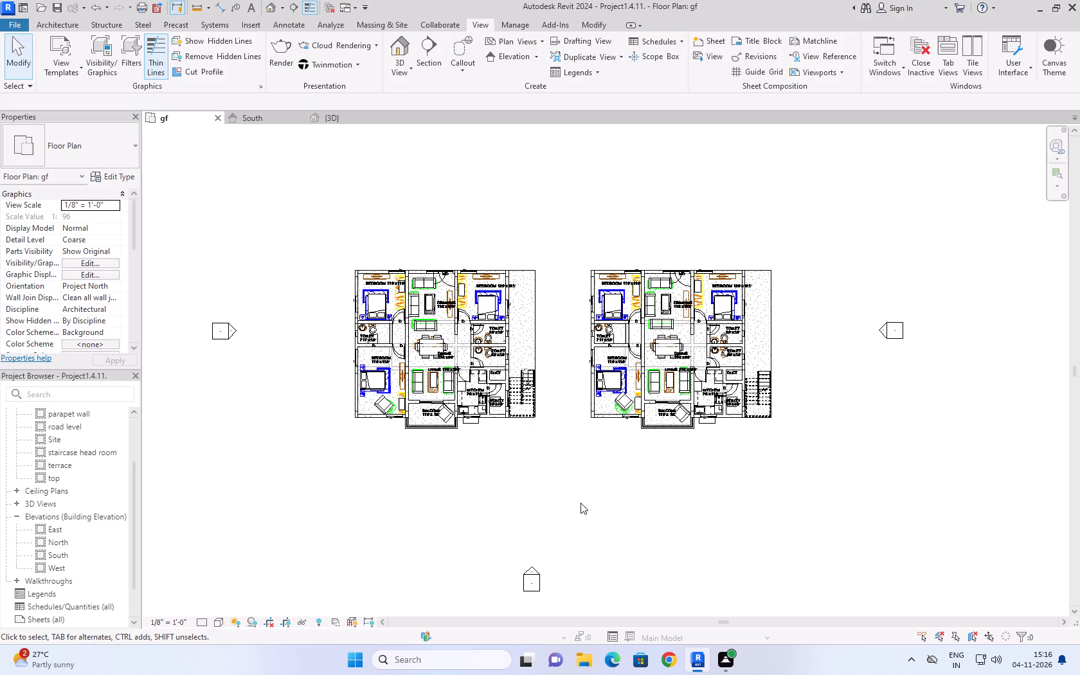
click(26, 55)
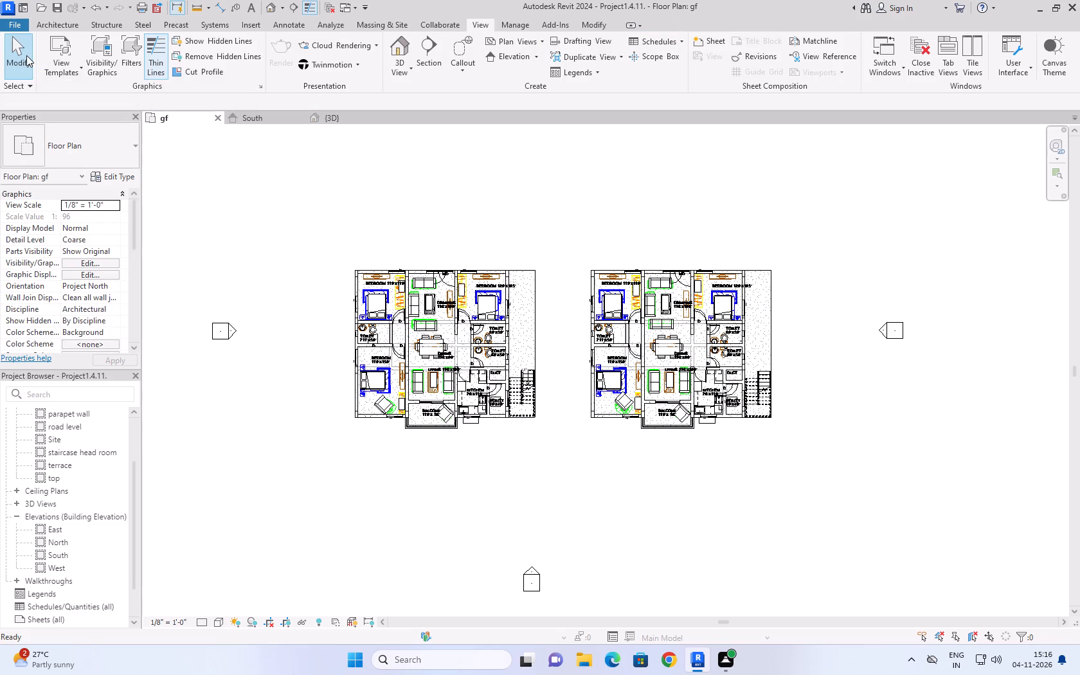
double_click(55, 24)
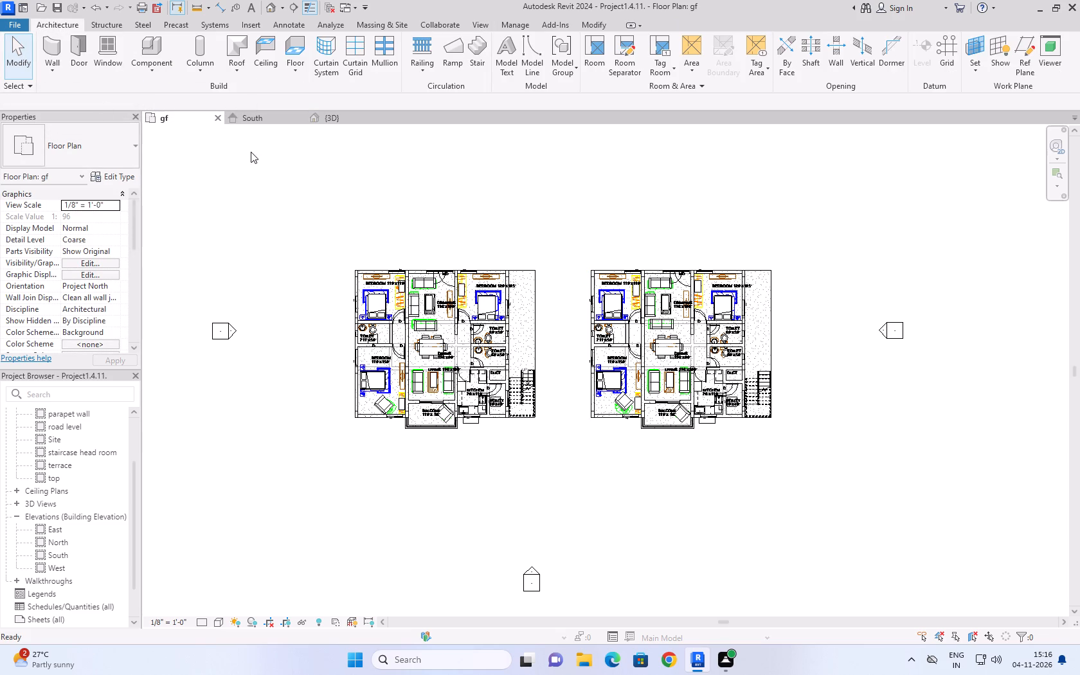
drag(250, 152, 807, 512)
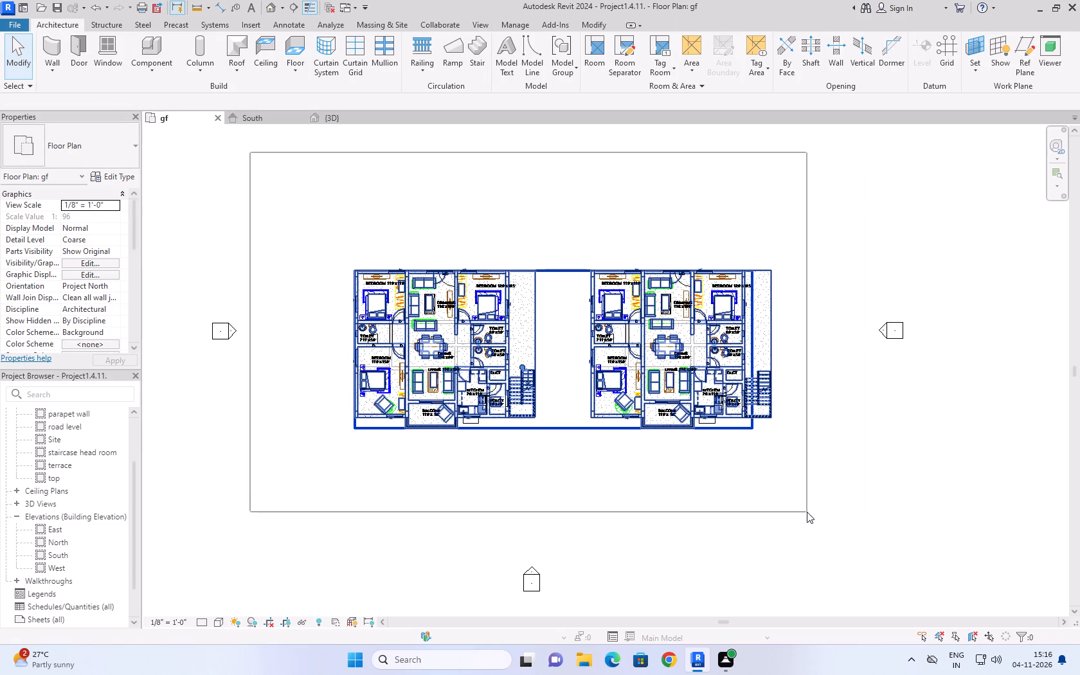
click(607, 64)
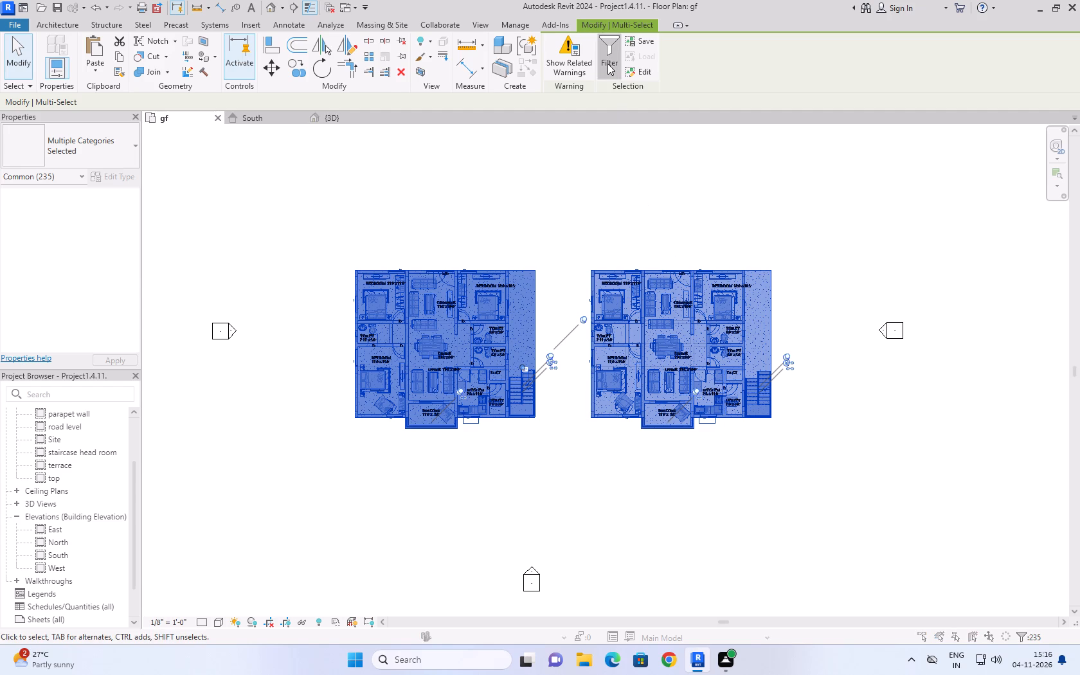
scroll(749, 332, down, 6)
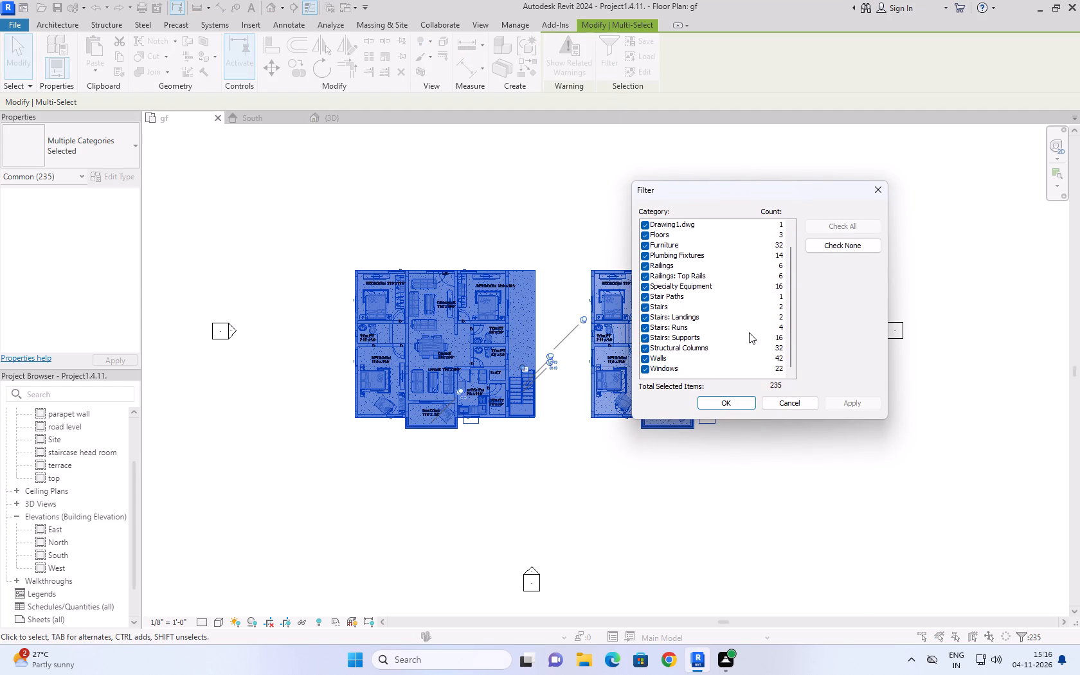
scroll(749, 332, down, 5)
scroll(749, 332, up, 5)
click(789, 402)
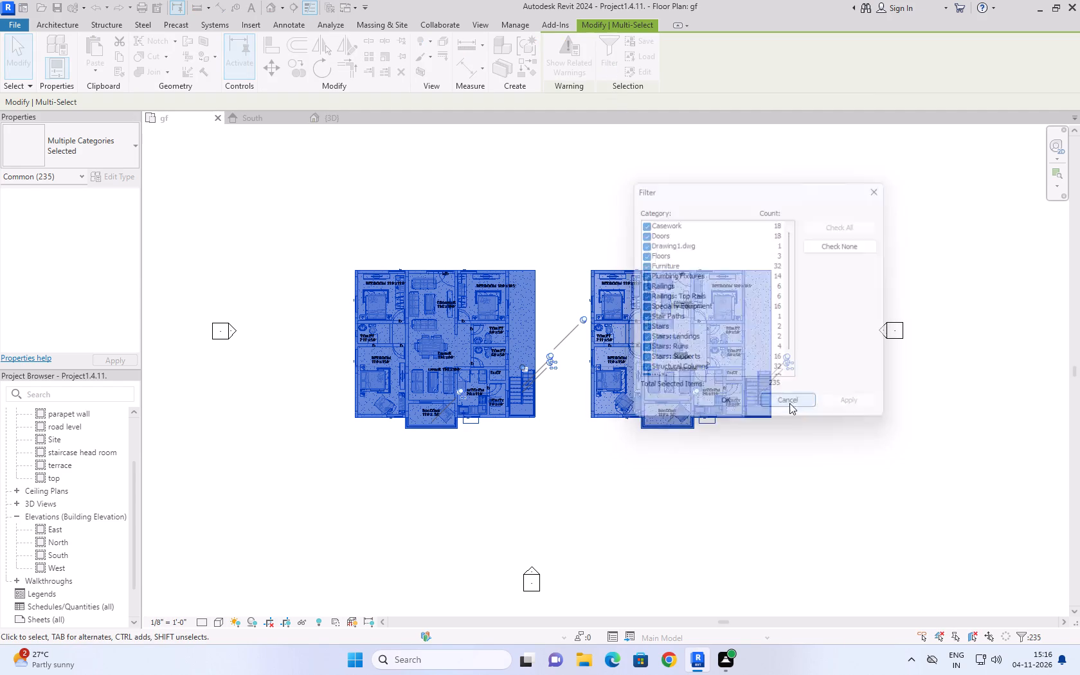
click(744, 484)
click(280, 198)
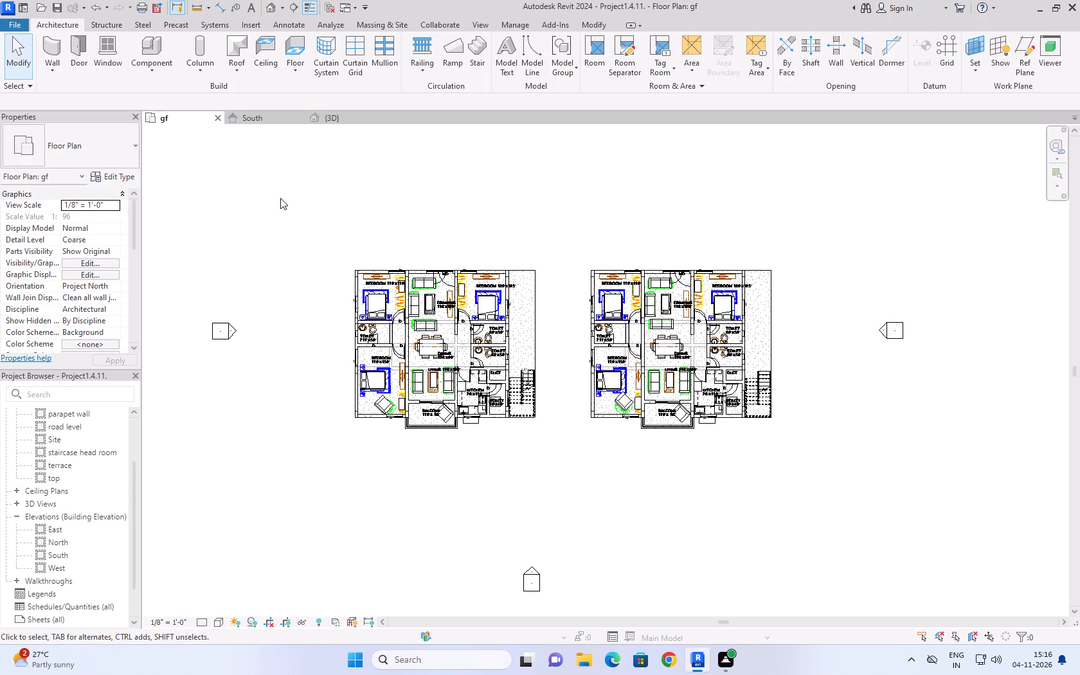
Compare both blocks between the South elevation and the gf floor plan, examining the eastern block's facade closely.
click(265, 124)
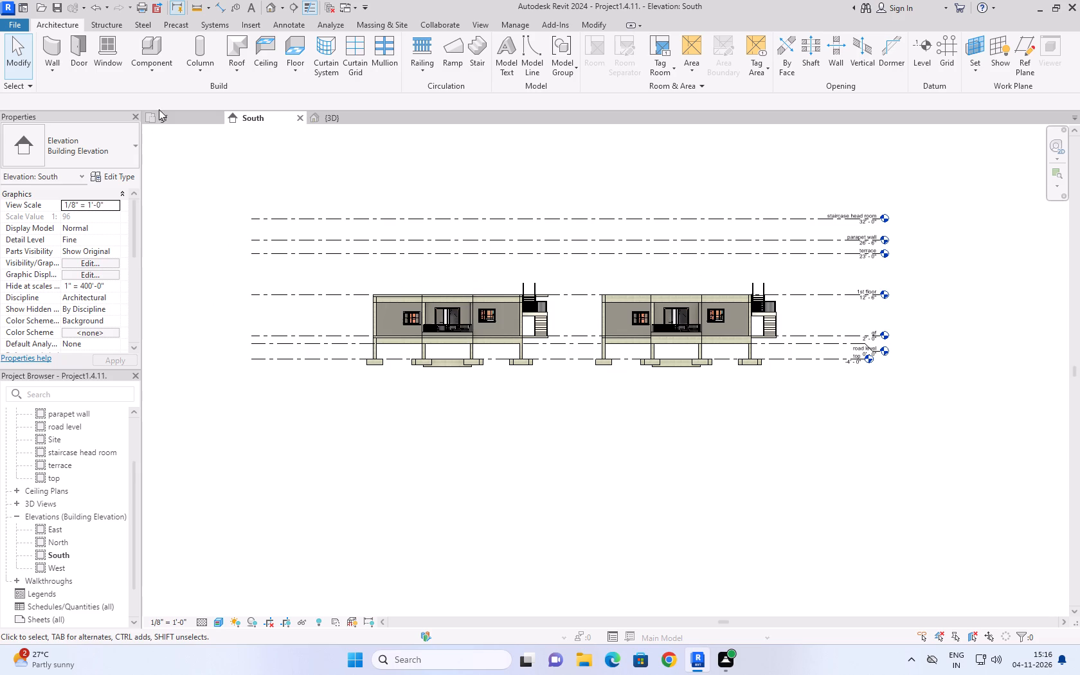
click(170, 116)
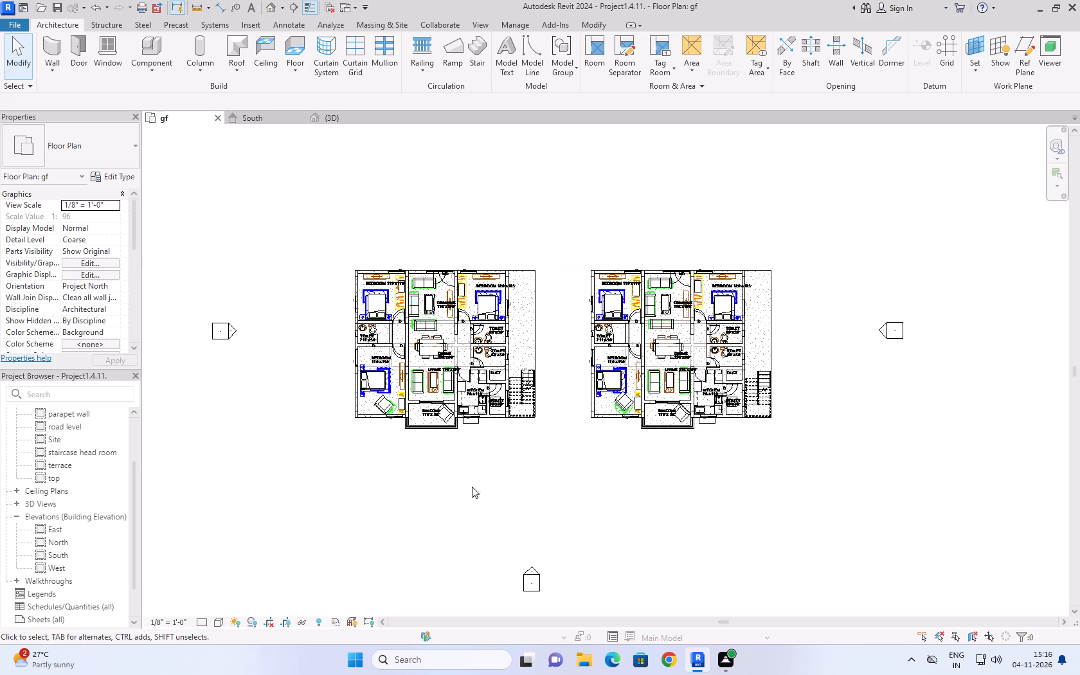
click(316, 183)
click(274, 120)
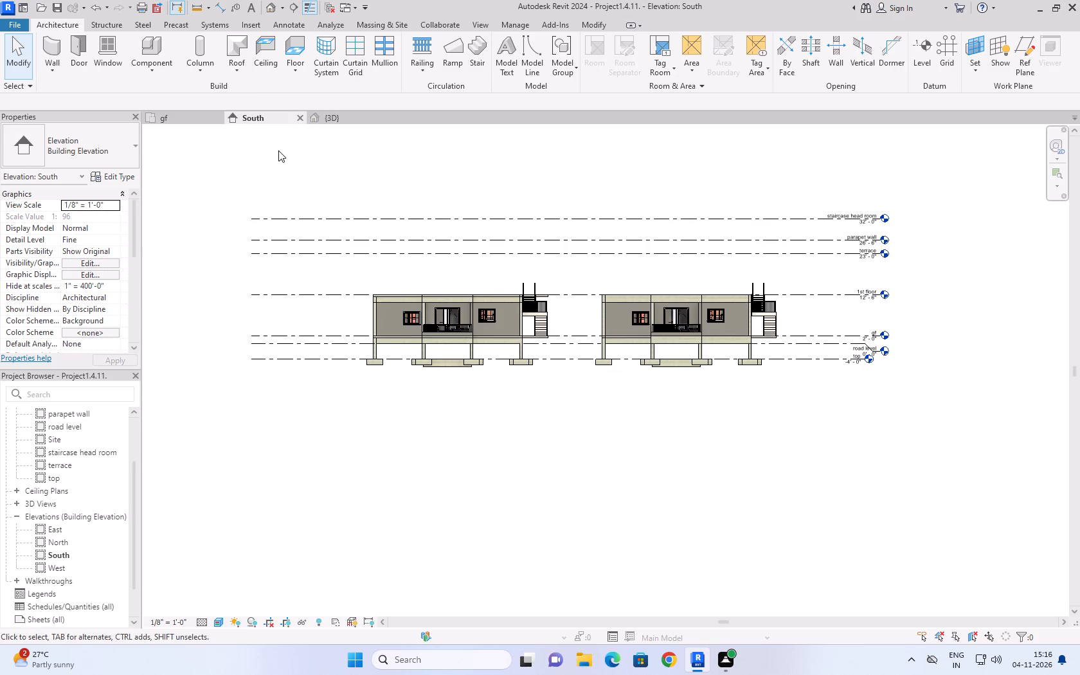
scroll(687, 274, up, 7)
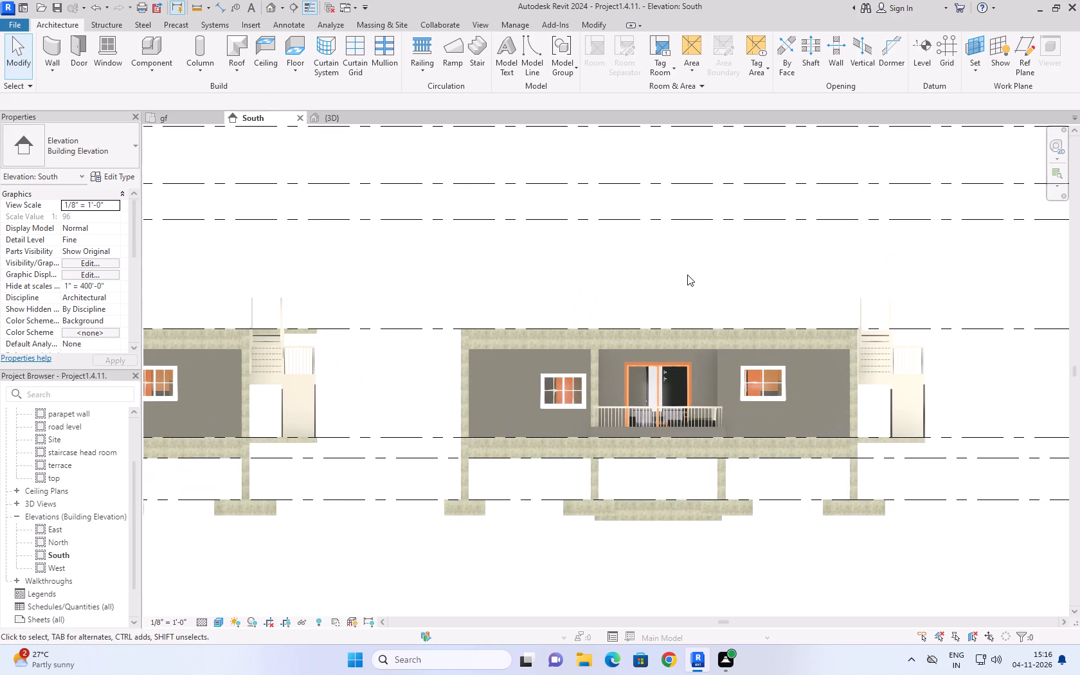
scroll(687, 274, down, 8)
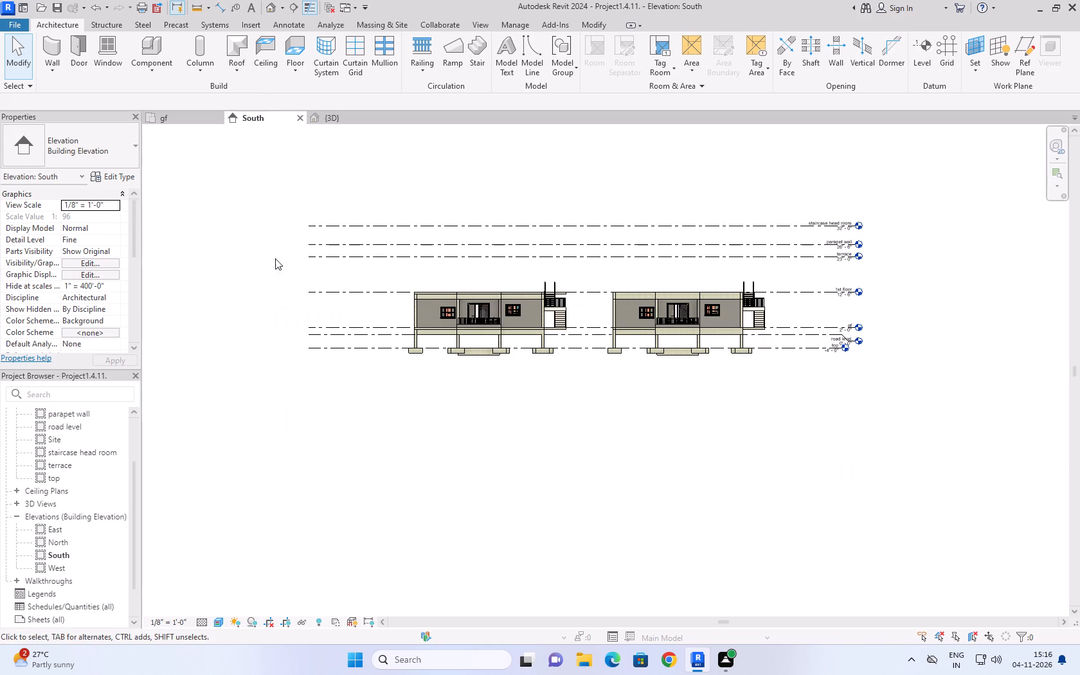
click(175, 118)
Reset the default 3D view to its home orientation and frame both blocks for rendering.
click(335, 120)
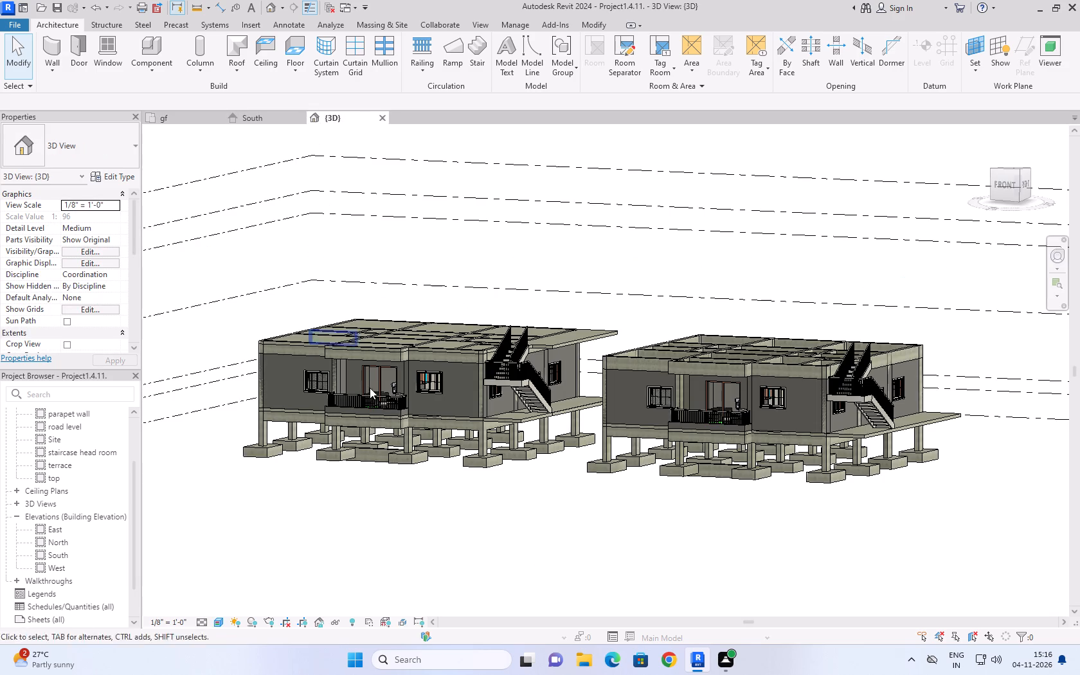
scroll(519, 532, down, 2)
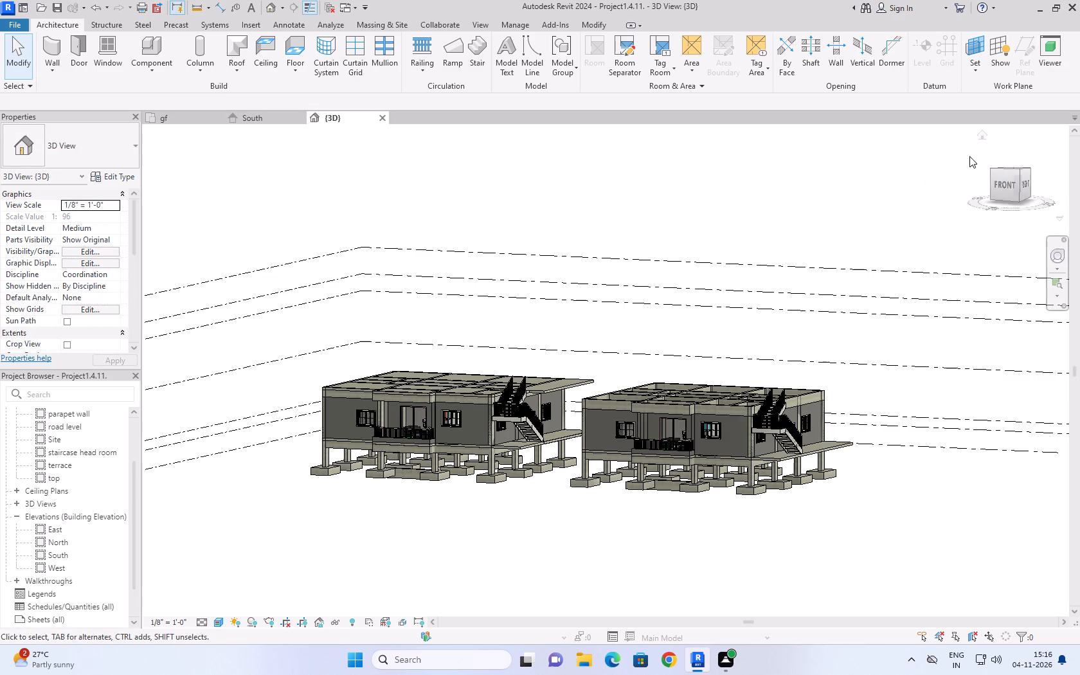
click(981, 131)
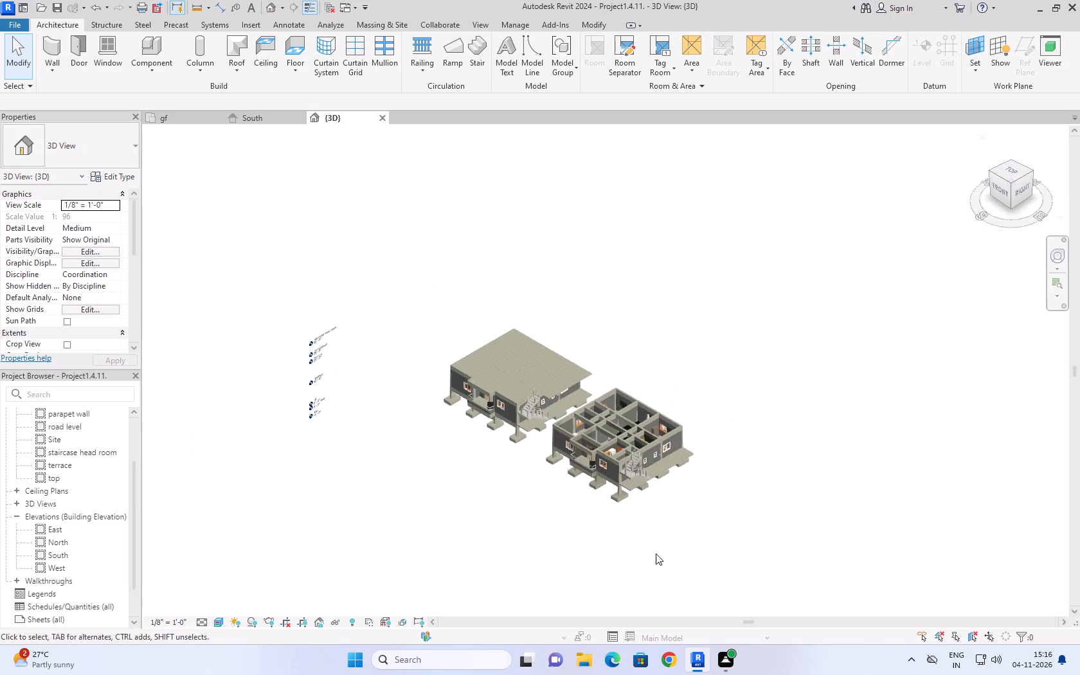
scroll(572, 527, up, 5)
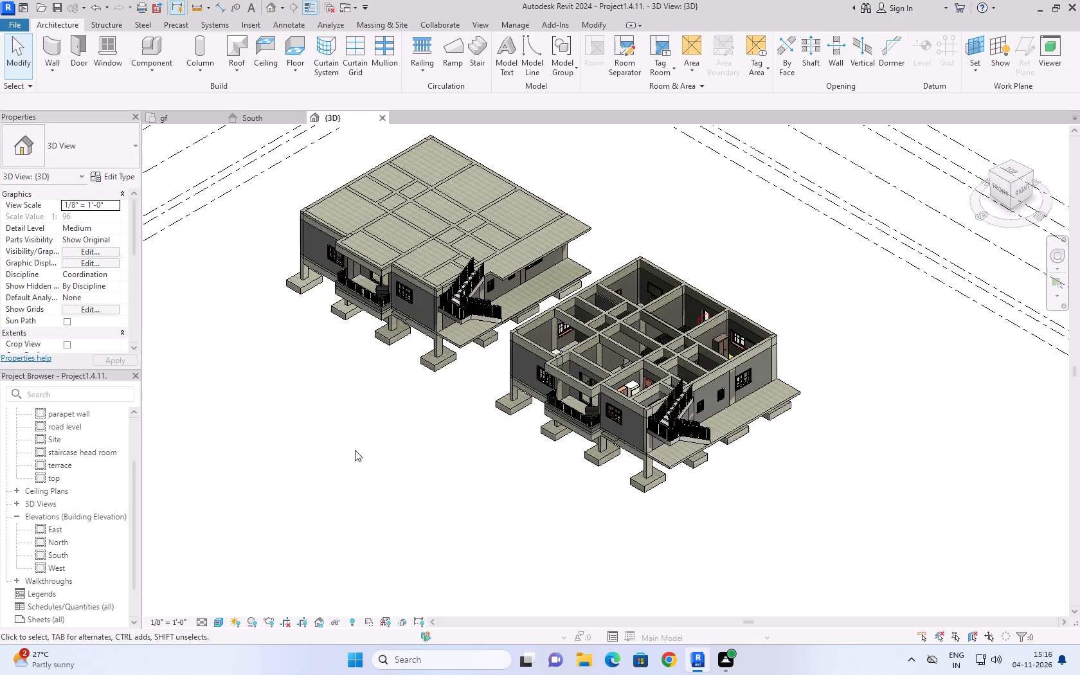
middle_drag(357, 419, 379, 484)
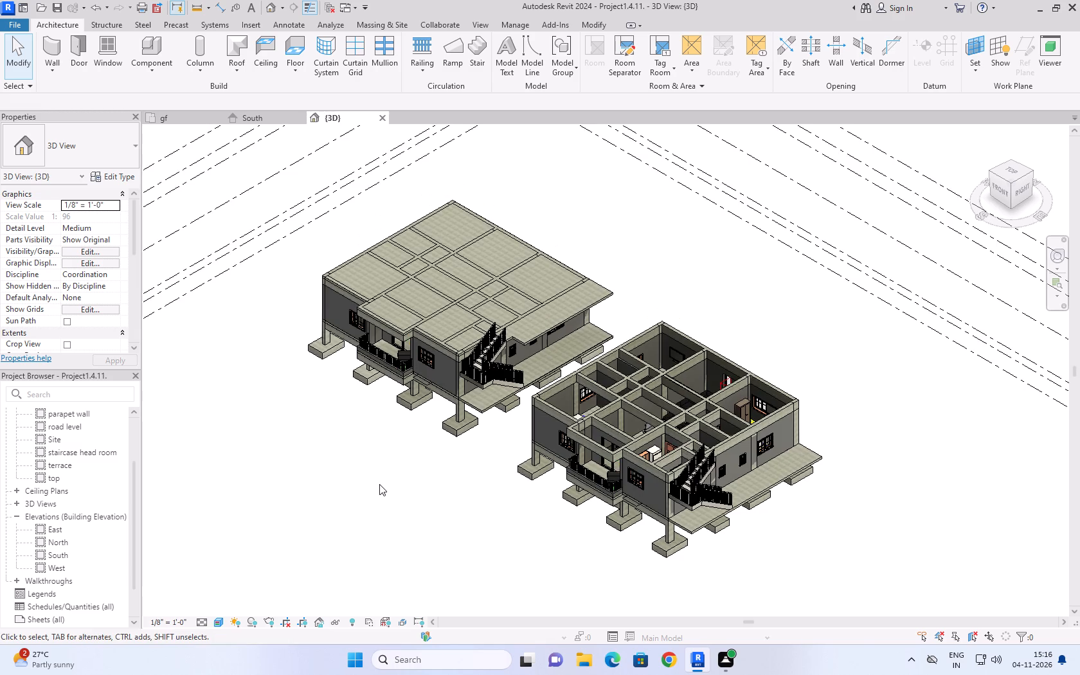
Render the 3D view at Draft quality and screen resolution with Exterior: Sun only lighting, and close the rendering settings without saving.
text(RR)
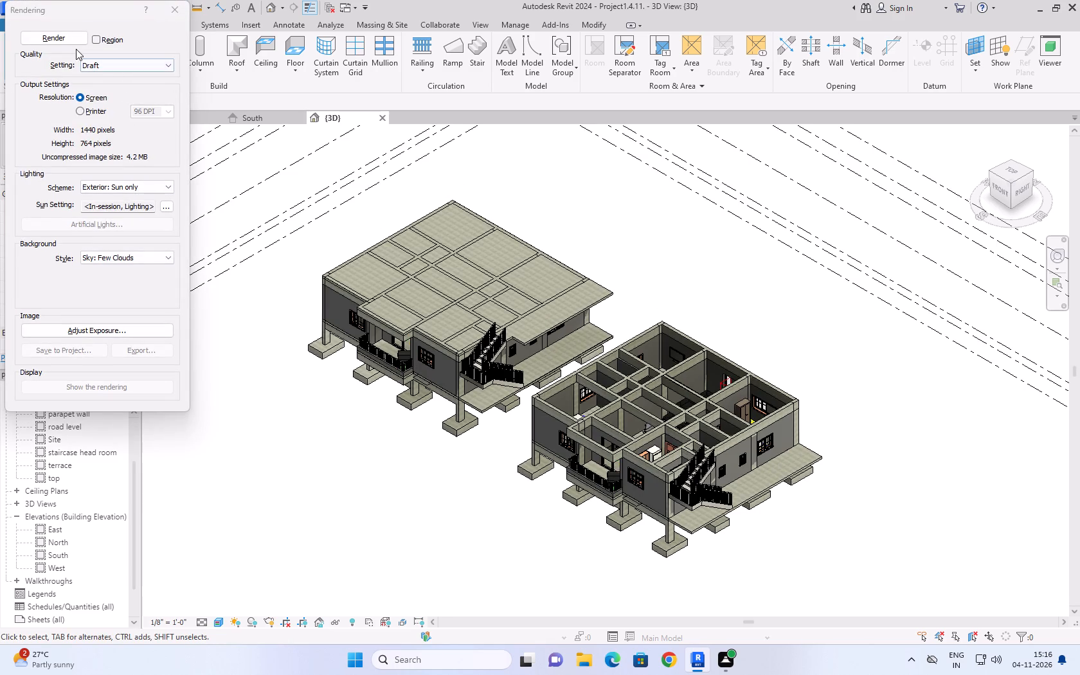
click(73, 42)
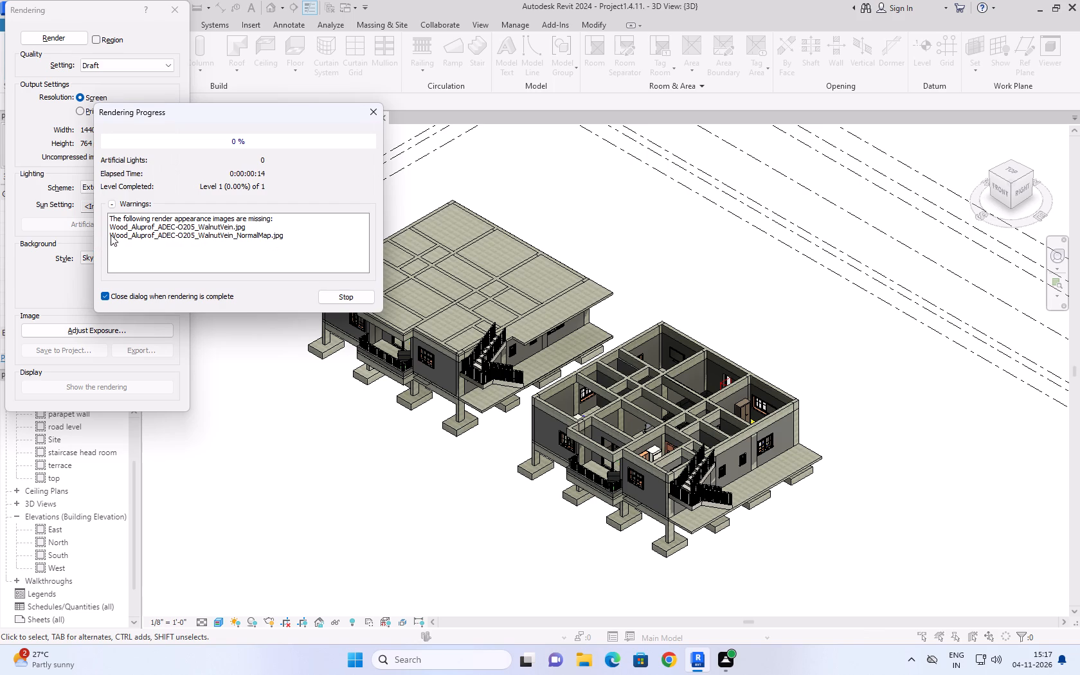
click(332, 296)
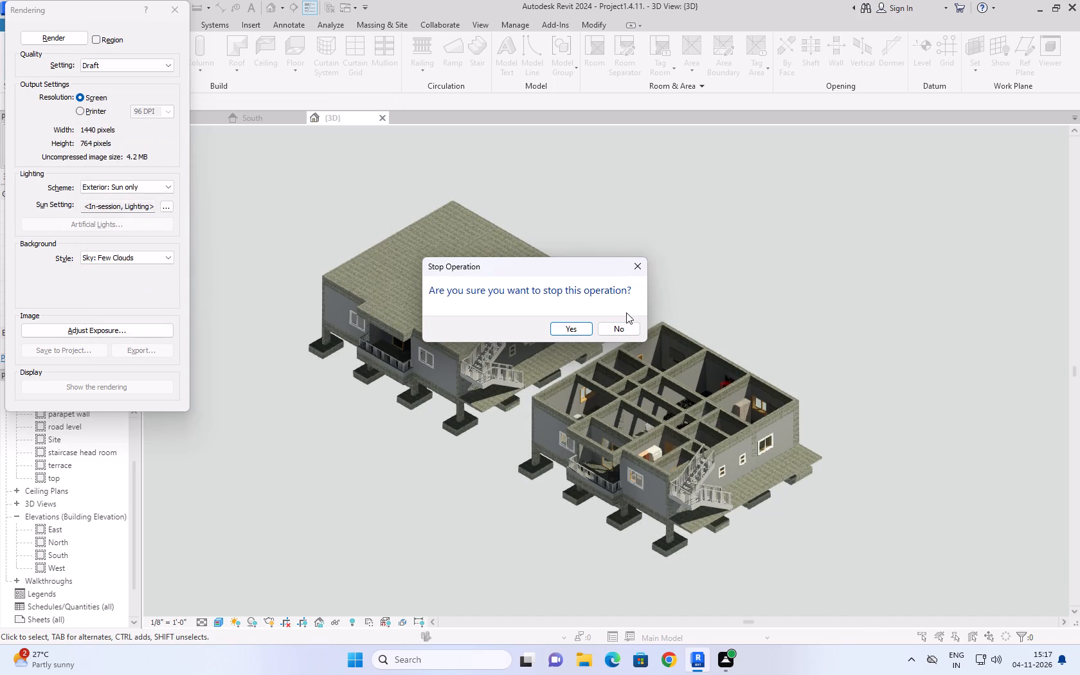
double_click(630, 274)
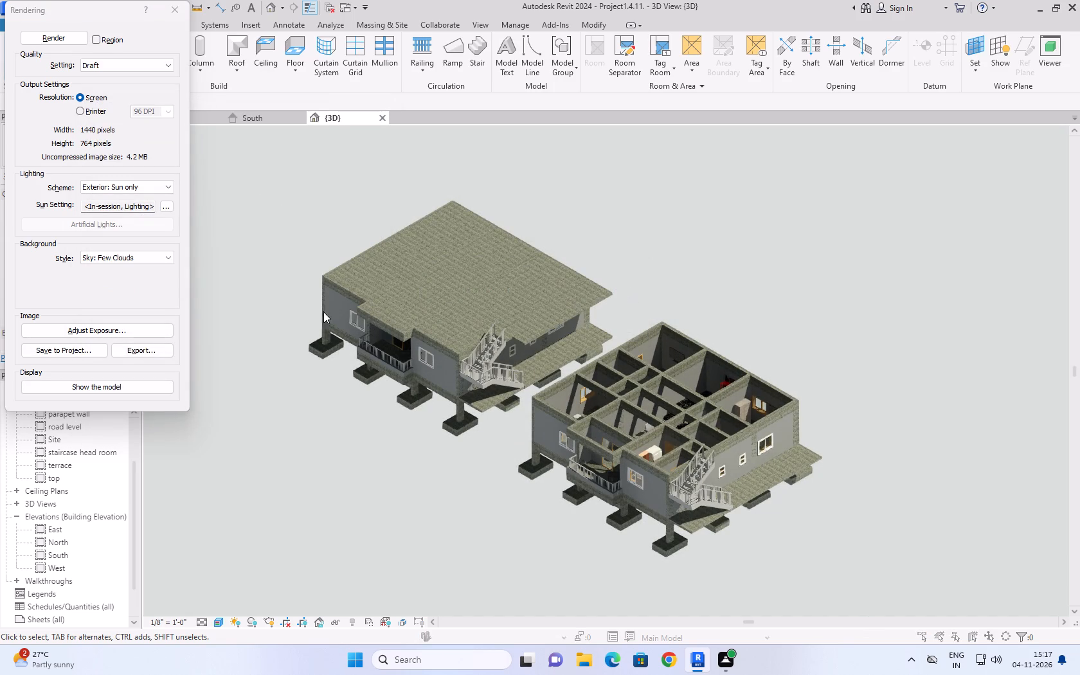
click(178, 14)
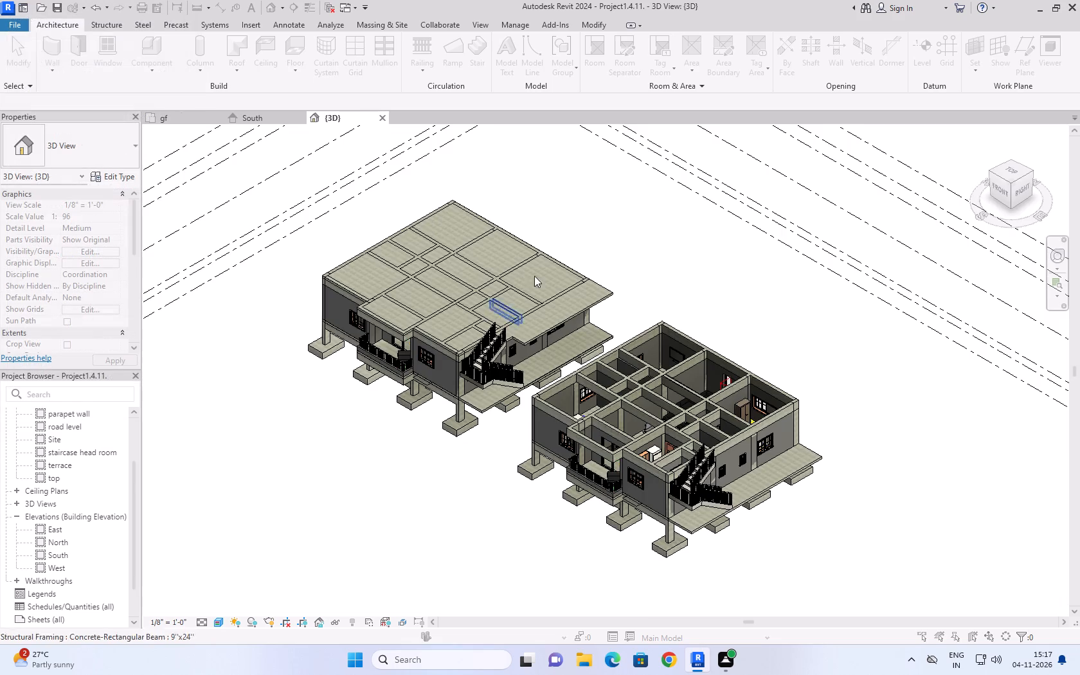
Configure the 3D view's rendering to Medium quality, Printer resolution at 300 DPI, and a Sky: Very Cloudy background.
text(RR)
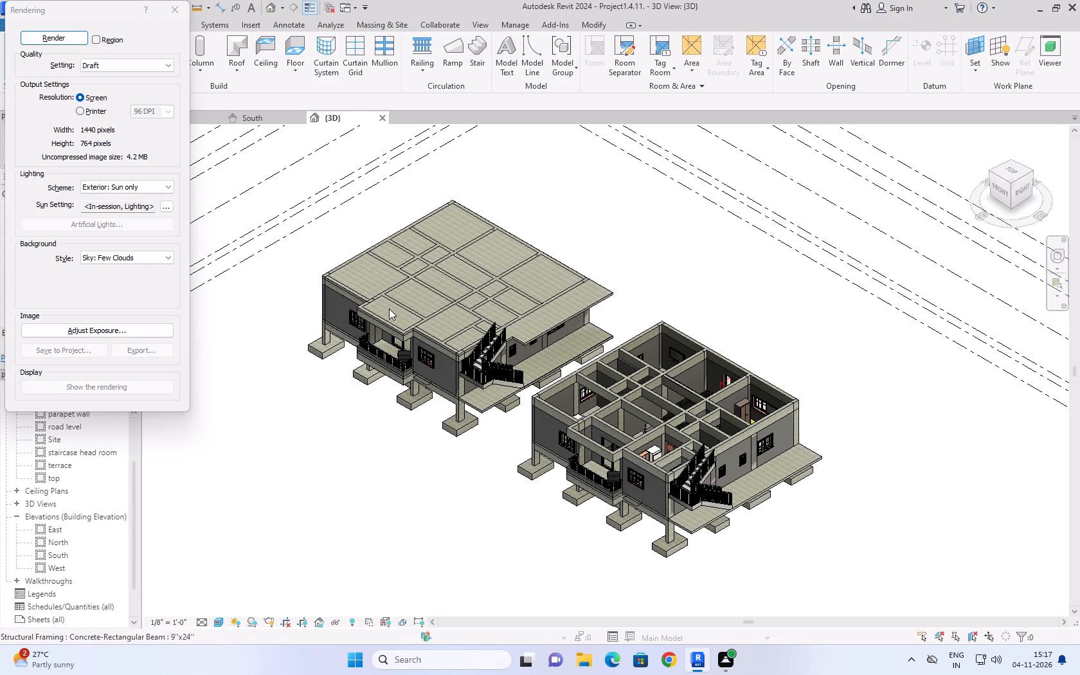
click(145, 60)
click(127, 84)
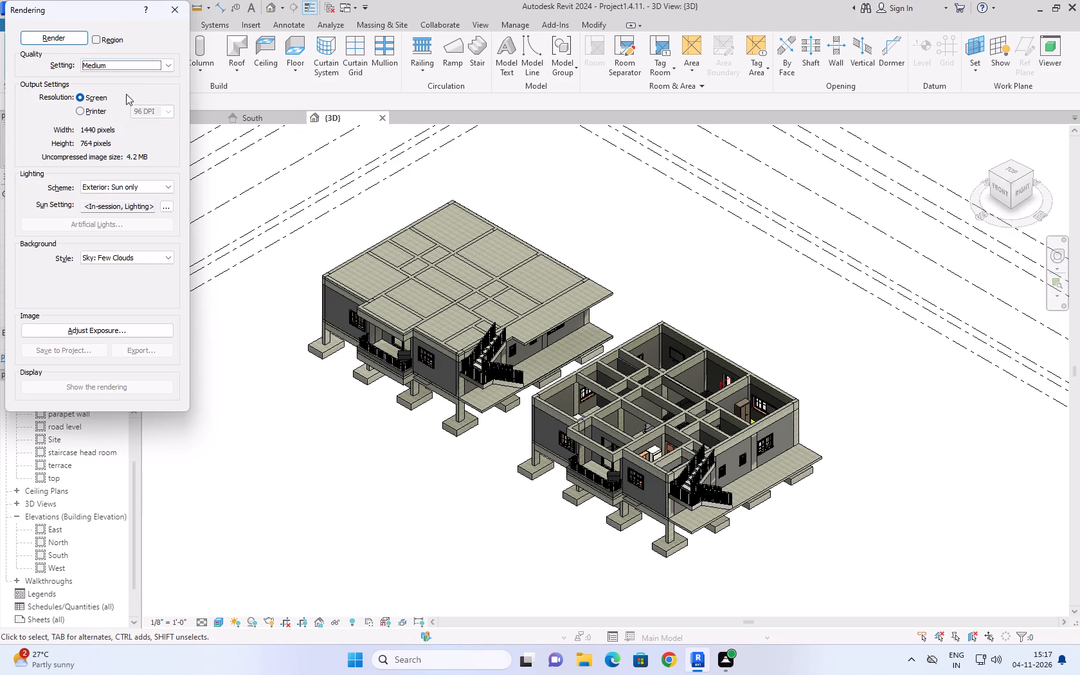
click(100, 112)
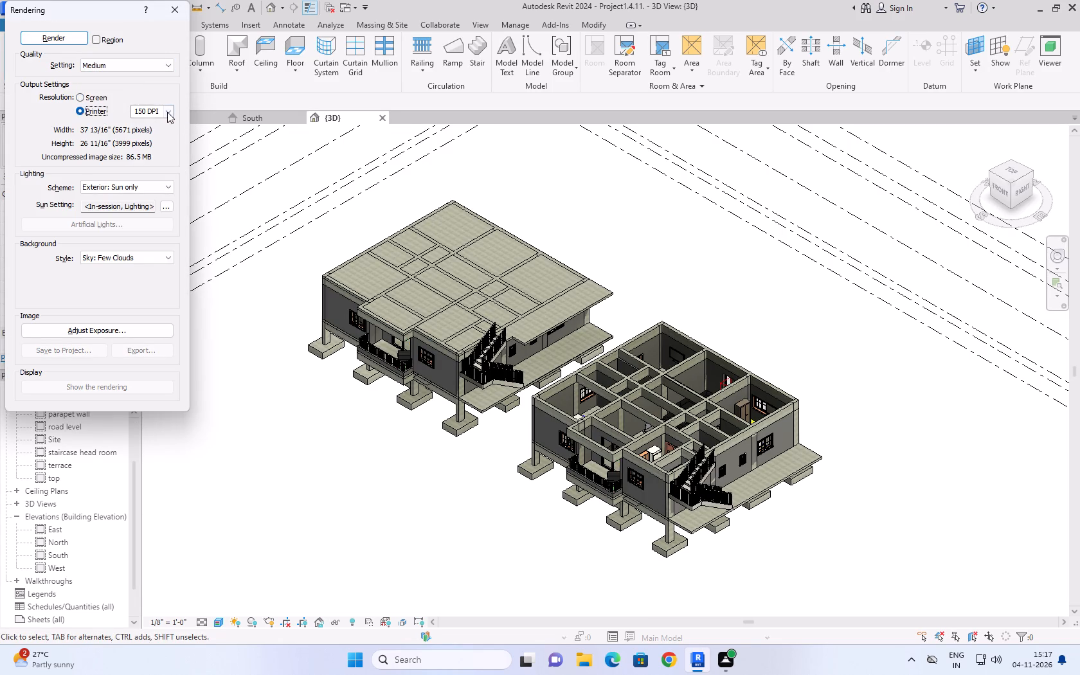
click(167, 112)
click(163, 136)
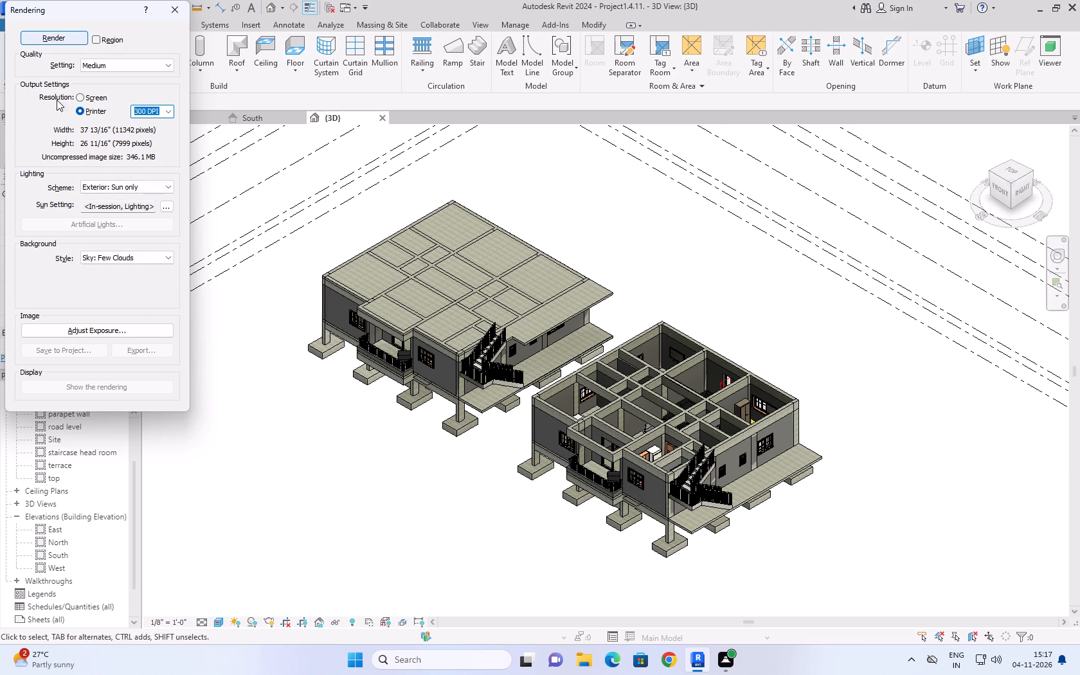
click(137, 253)
drag(136, 296, 136, 303)
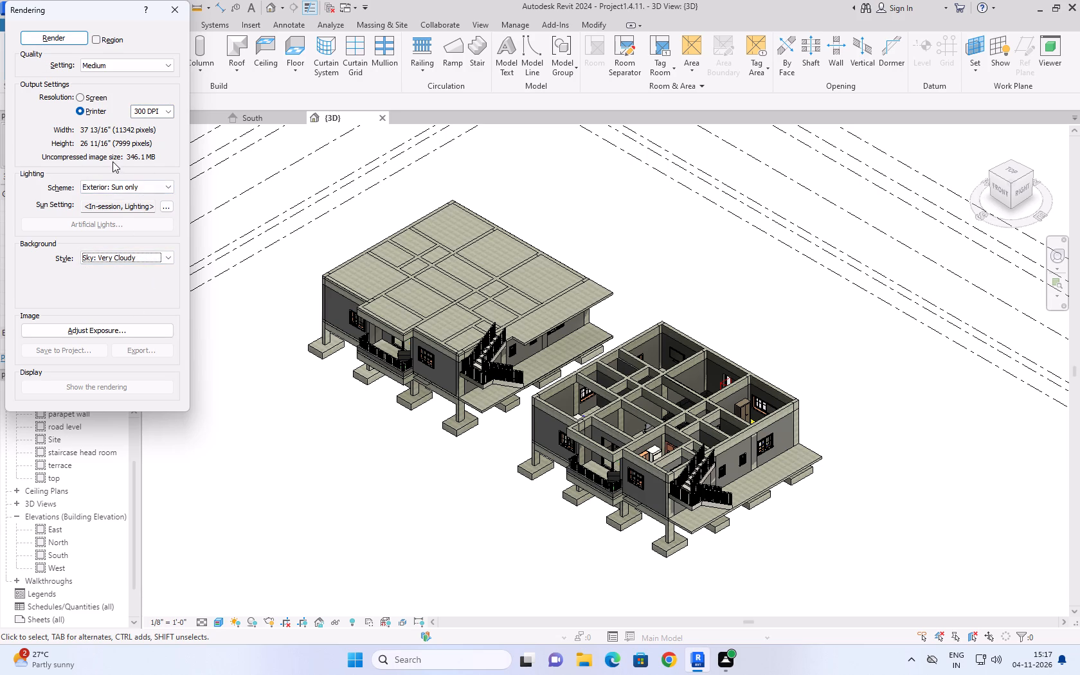
Render the 3D view of both blocks with the configured settings and let the rendering run.
click(50, 42)
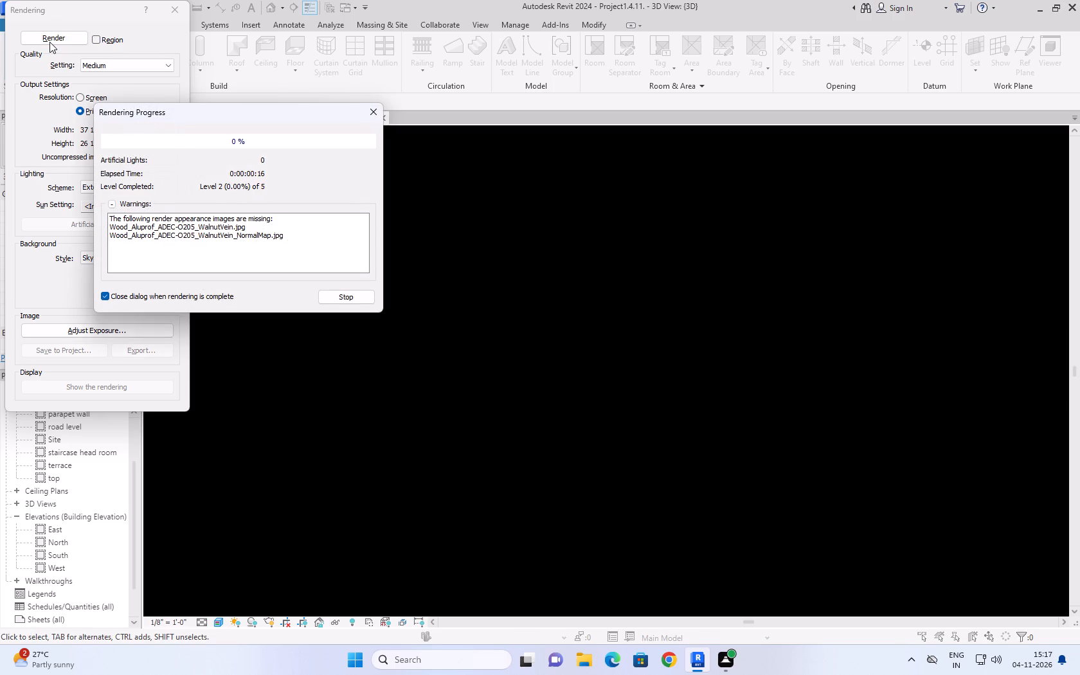
click(181, 109)
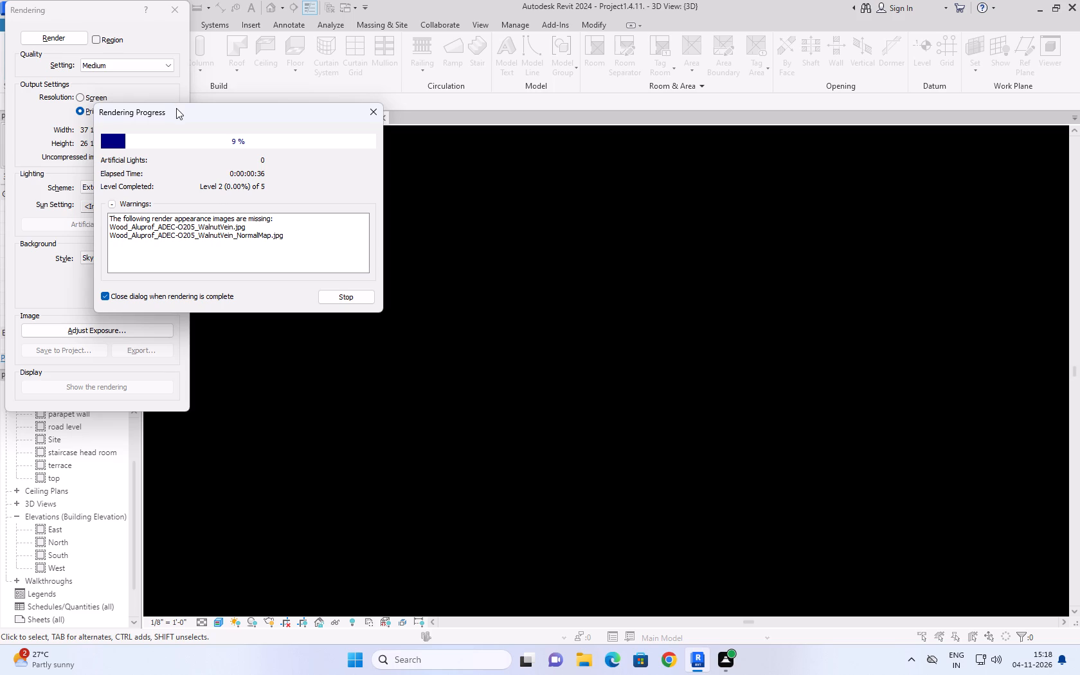
drag(228, 113, 164, 50)
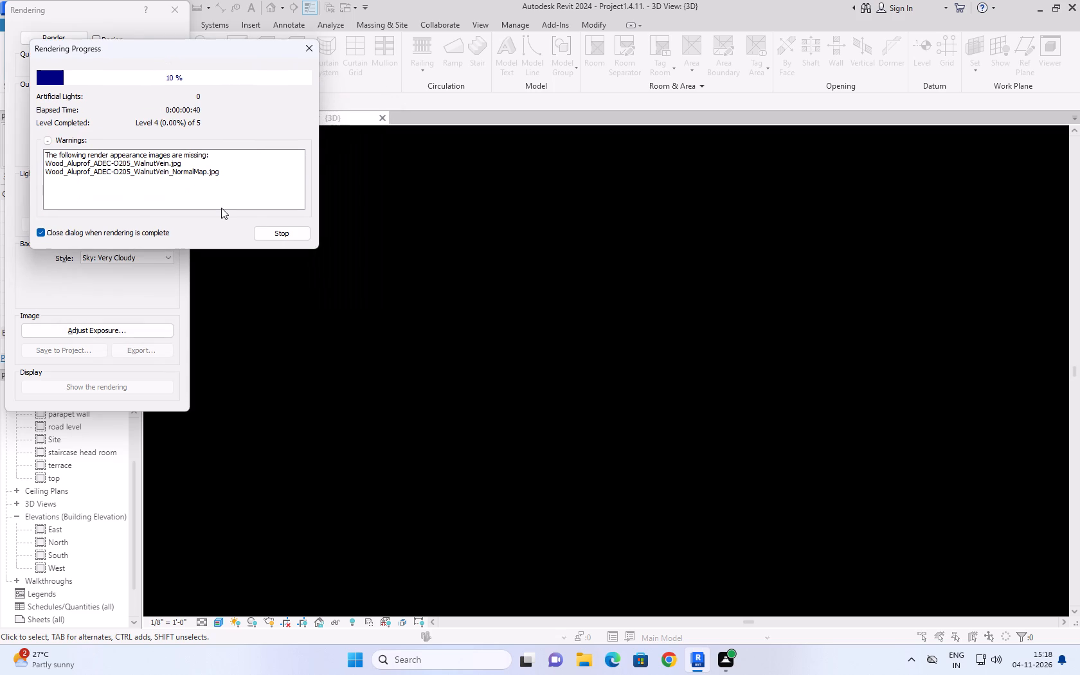
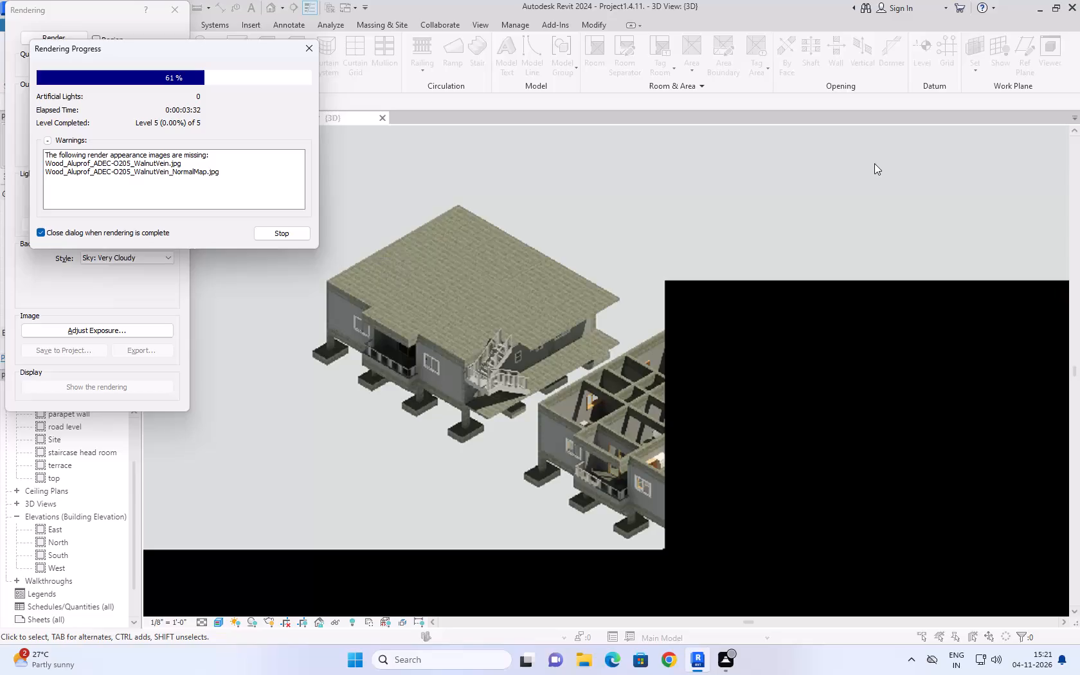
Stop the running rendering of both blocks, then close the rendering settings and the {3D} view.
click(197, 51)
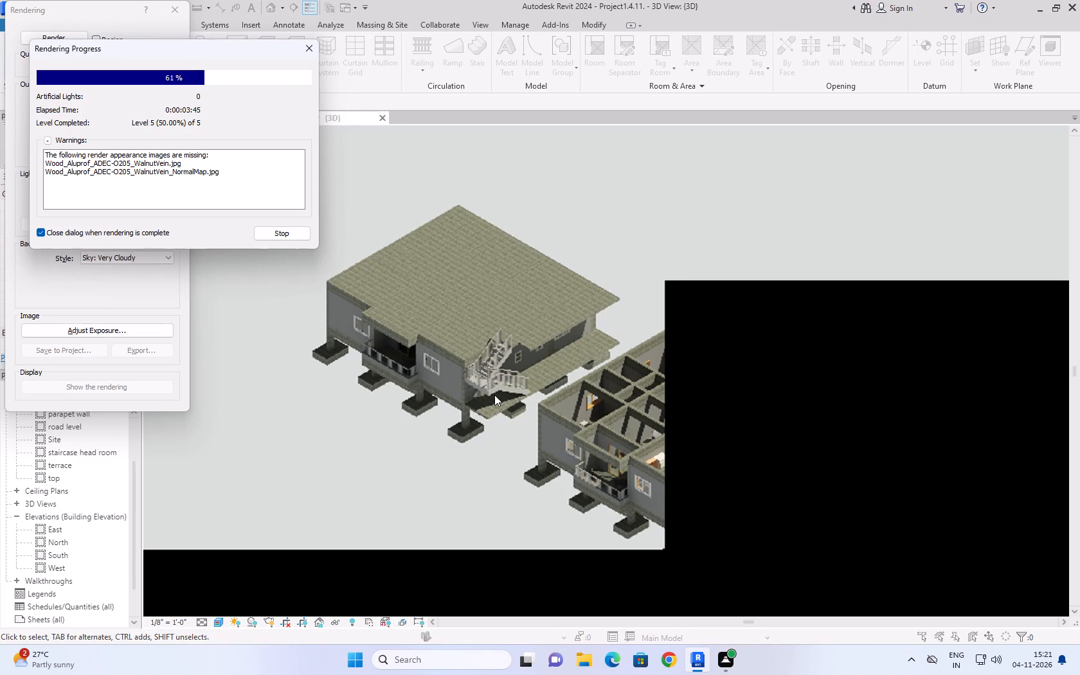
drag(194, 42, 189, 48)
drag(189, 48, 343, 182)
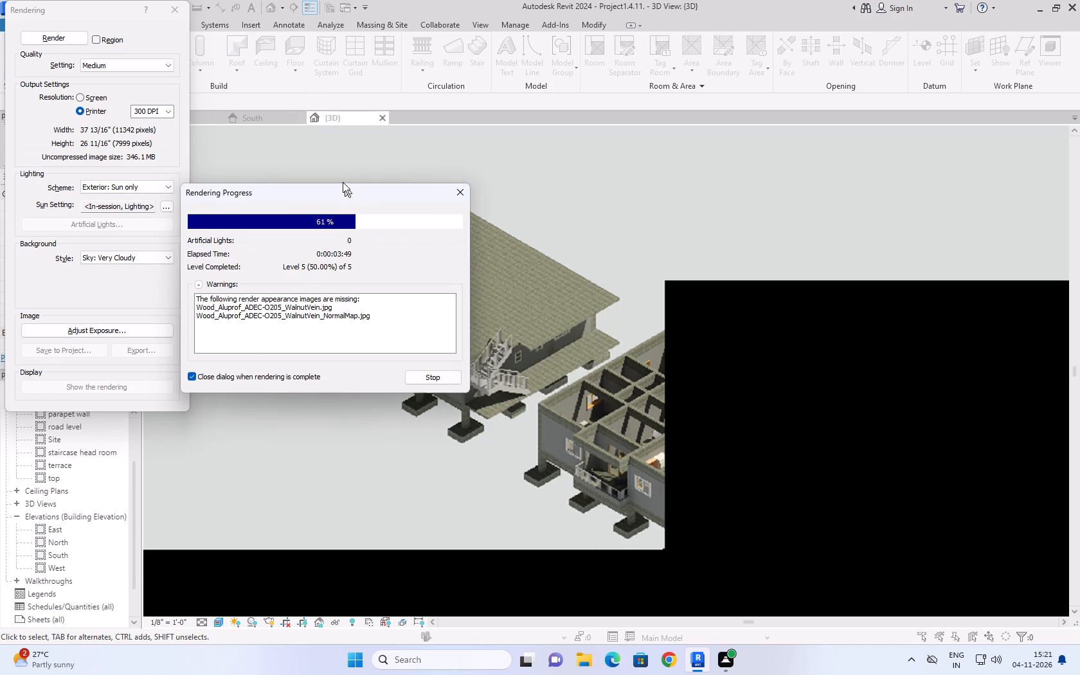
drag(343, 182, 246, 22)
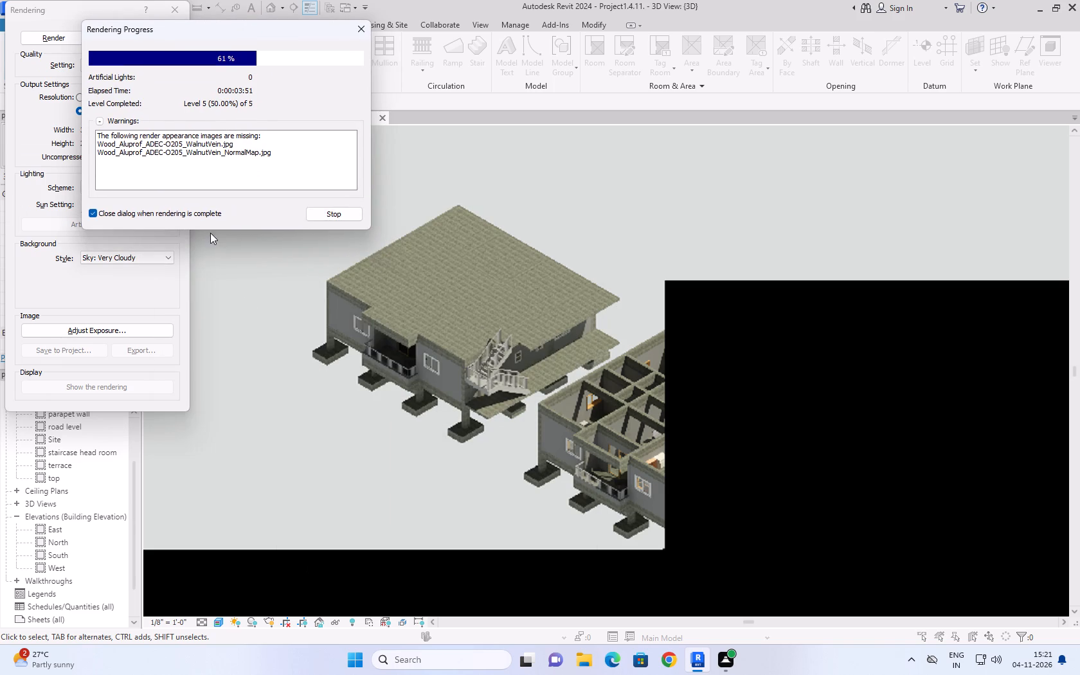
click(359, 23)
click(557, 327)
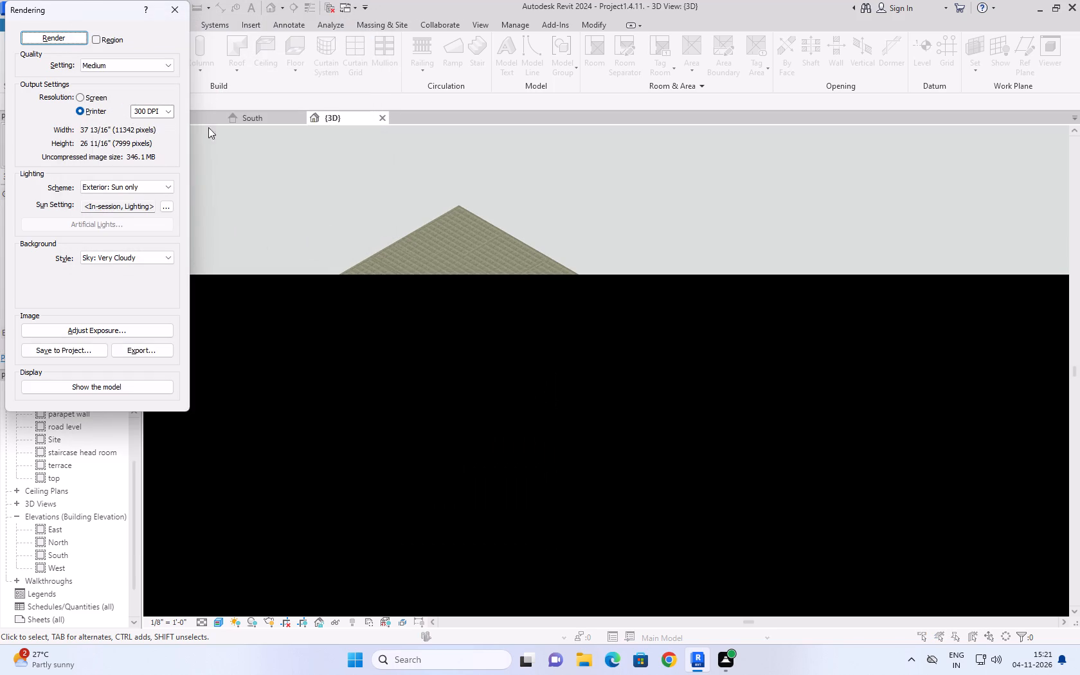
click(172, 8)
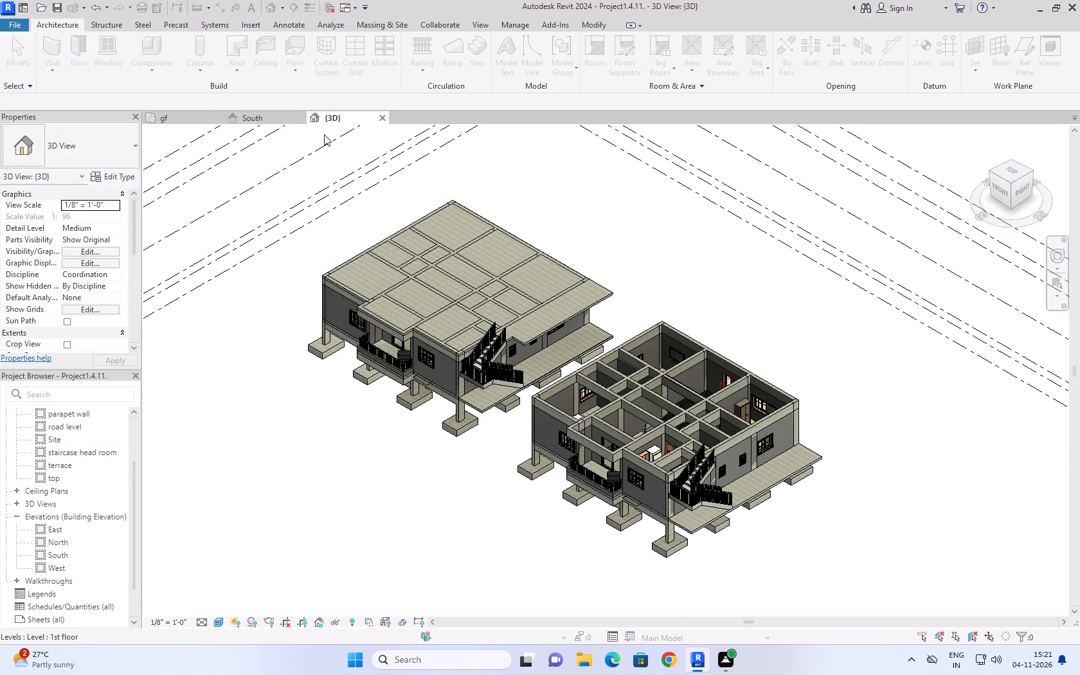
click(381, 115)
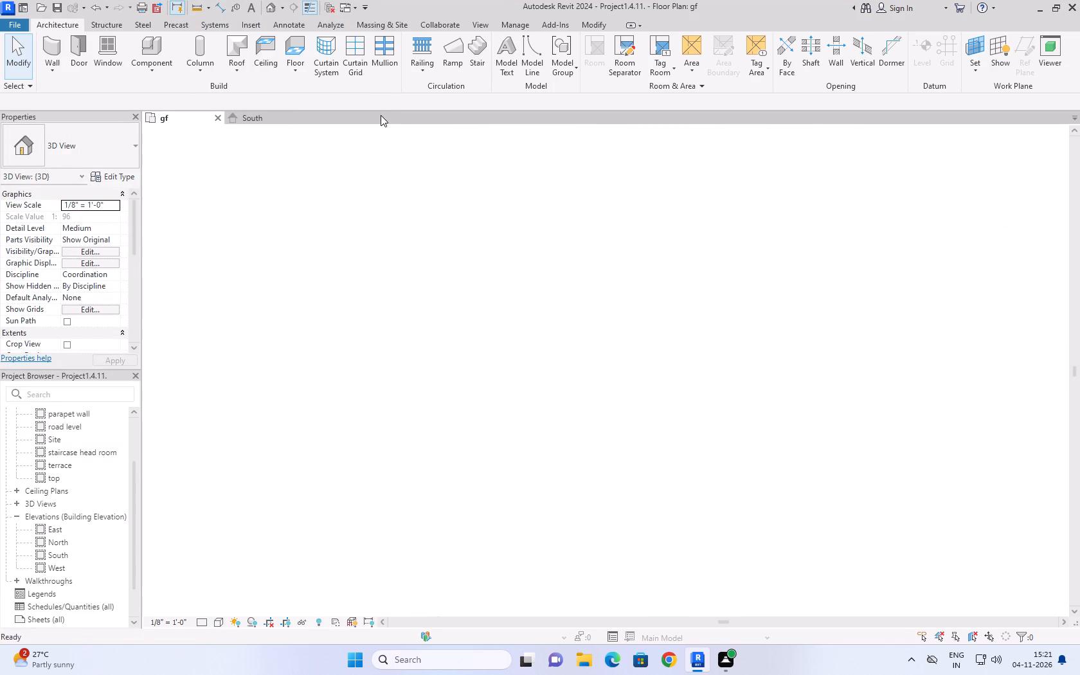
Place a perspective camera in the gf floor plan, north of the gap between the blocks, aimed southwest across the west block.
click(274, 111)
click(193, 123)
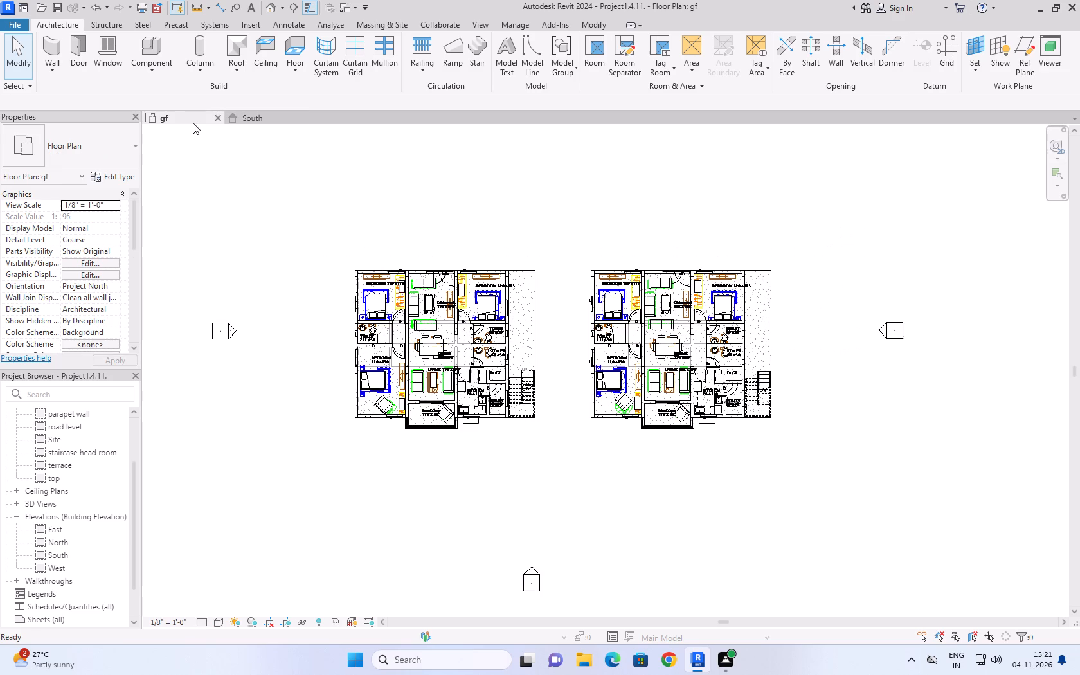
click(481, 22)
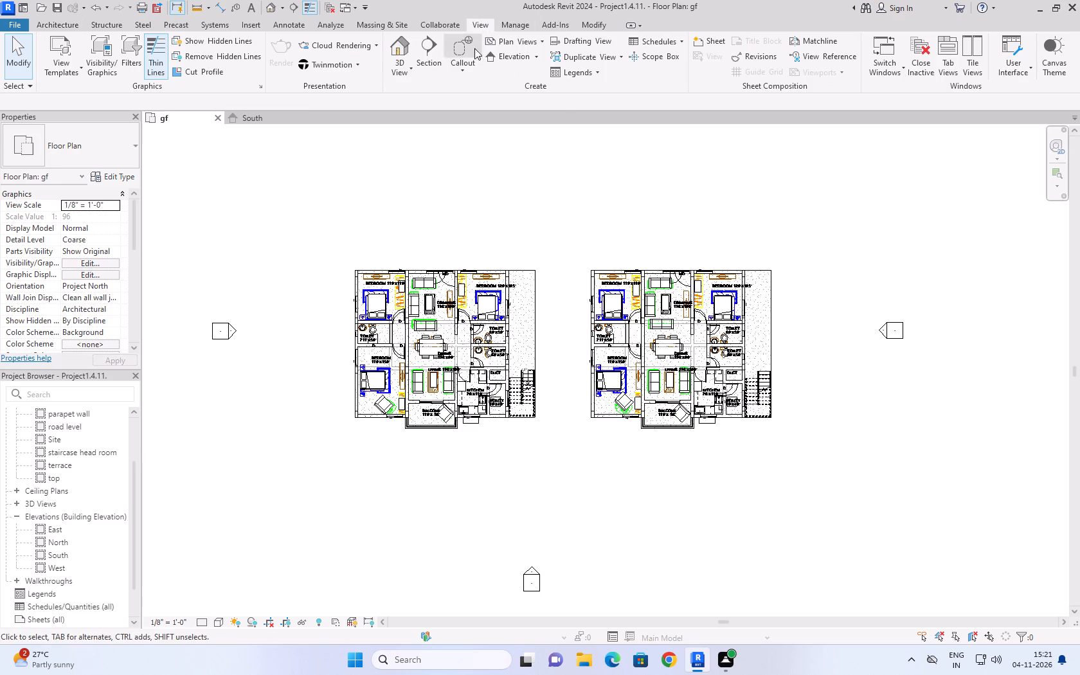
click(391, 81)
click(415, 71)
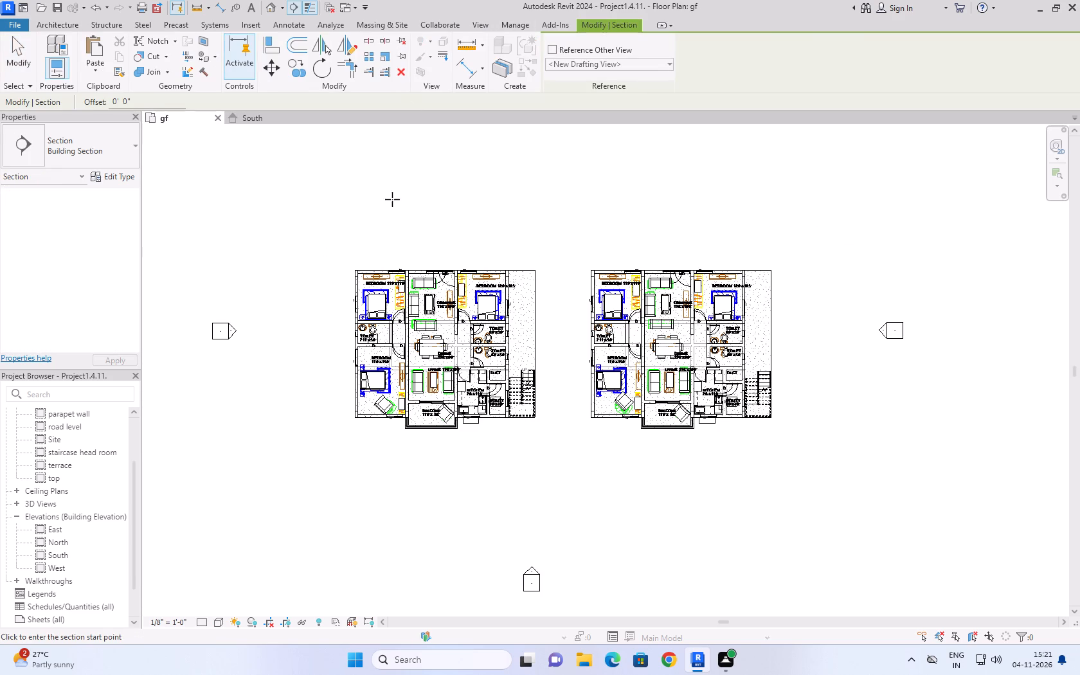
click(20, 61)
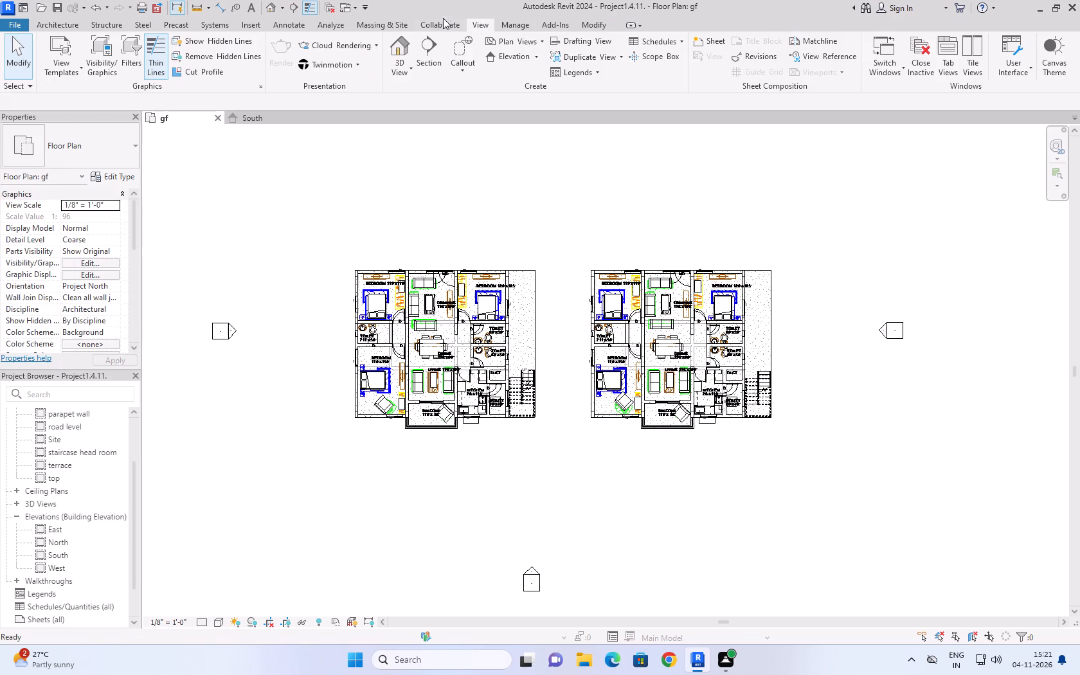
click(410, 69)
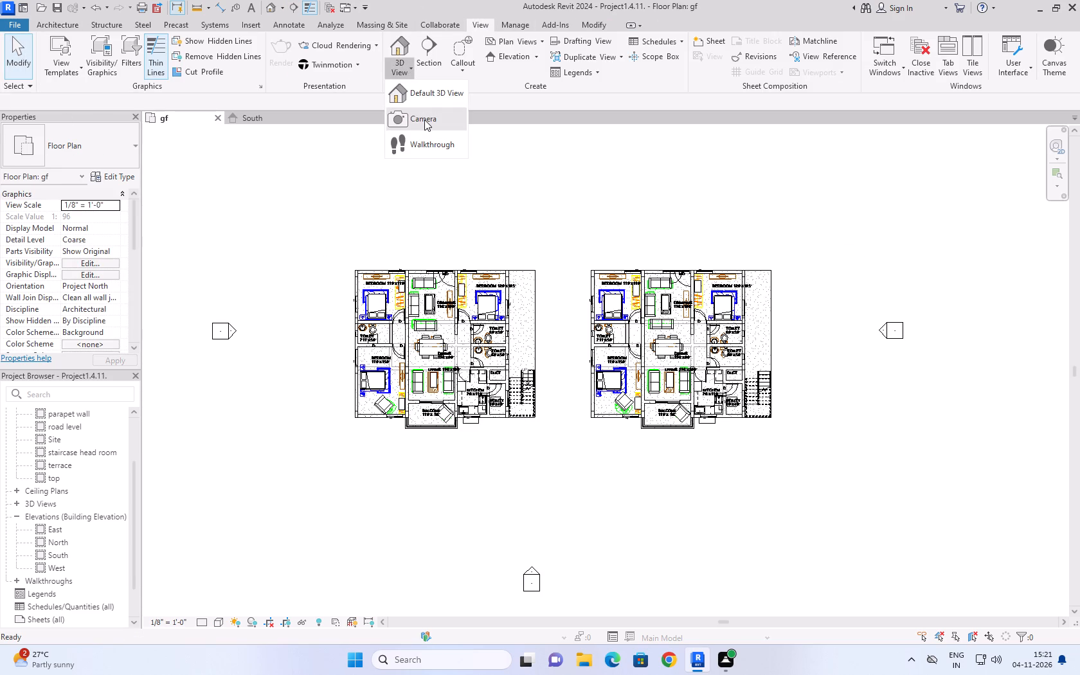
click(424, 120)
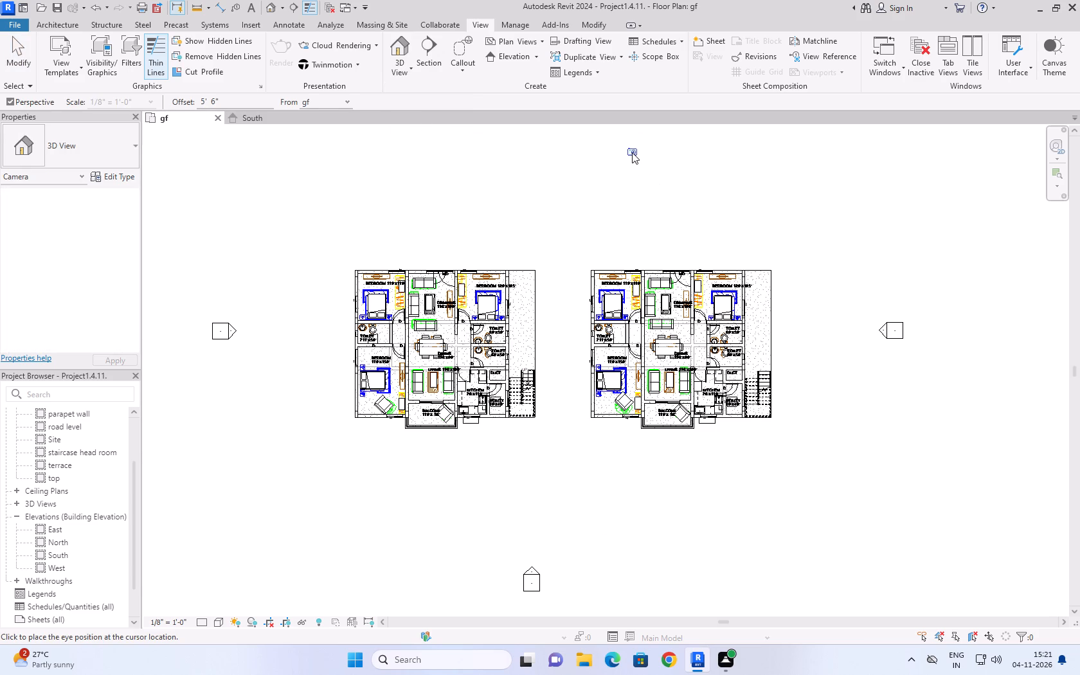
click(632, 152)
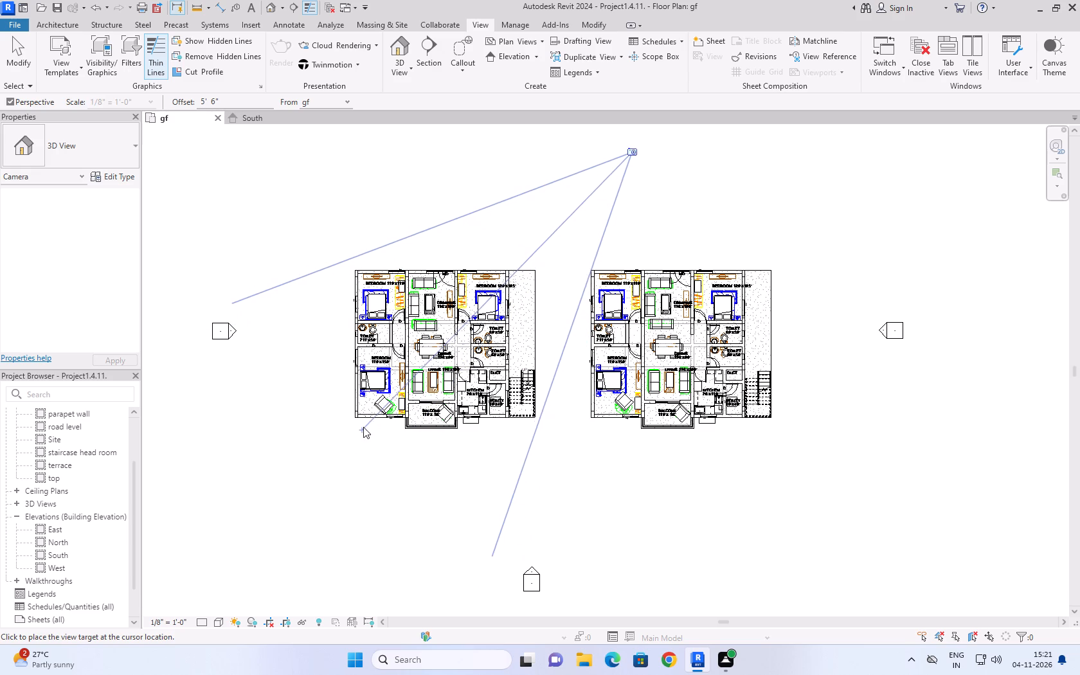
click(337, 456)
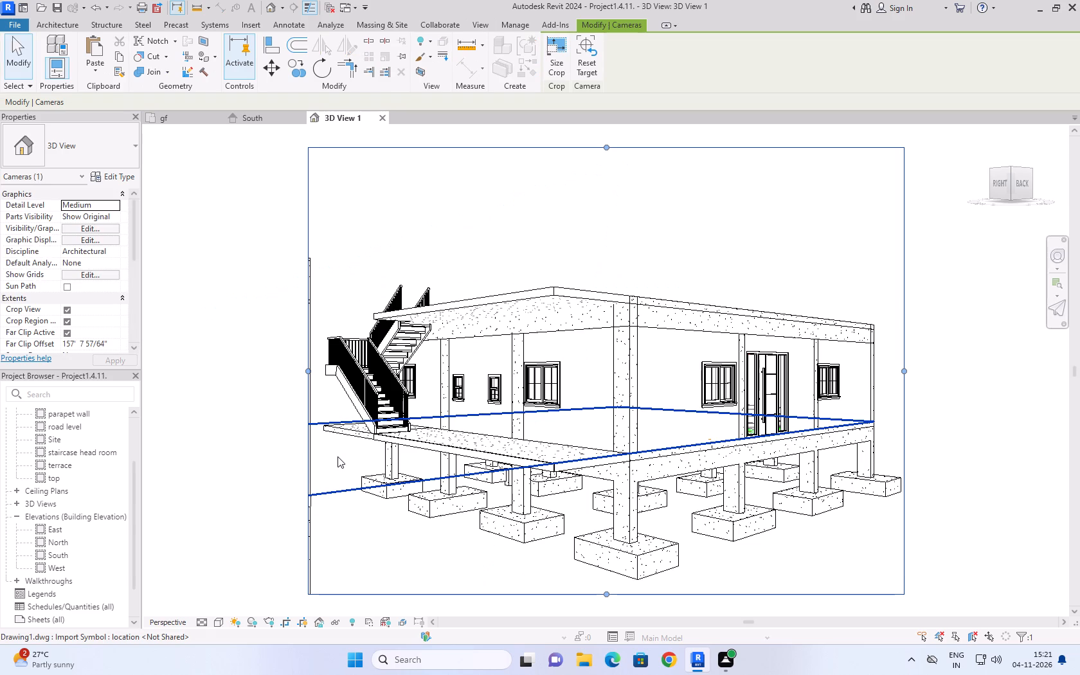
Orbit the new camera view to look slightly down on the block's corner, framing the external stair and the rear door.
shift+right_drag(517, 207, 523, 253)
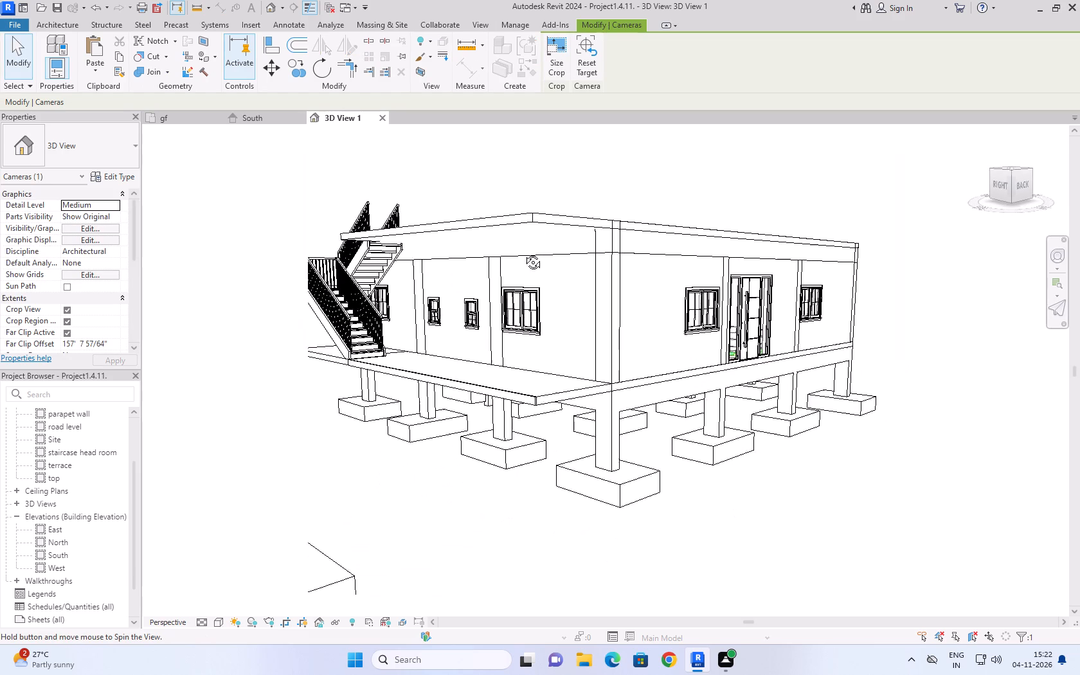
shift+right_drag(523, 253, 500, 256)
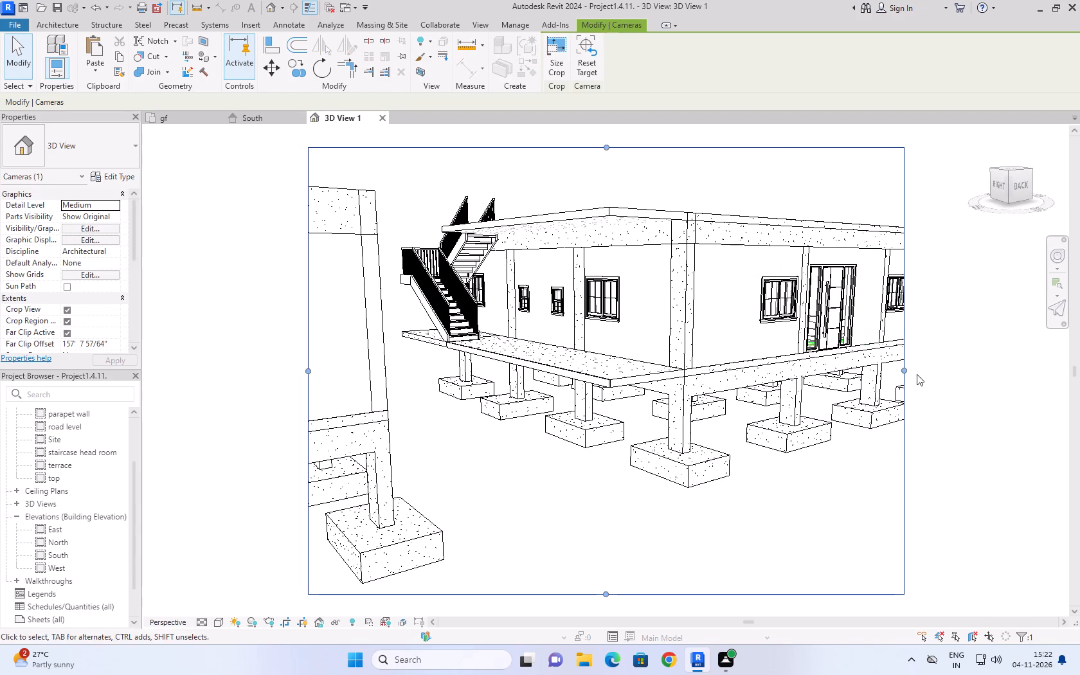
shift+right_drag(681, 366, 700, 380)
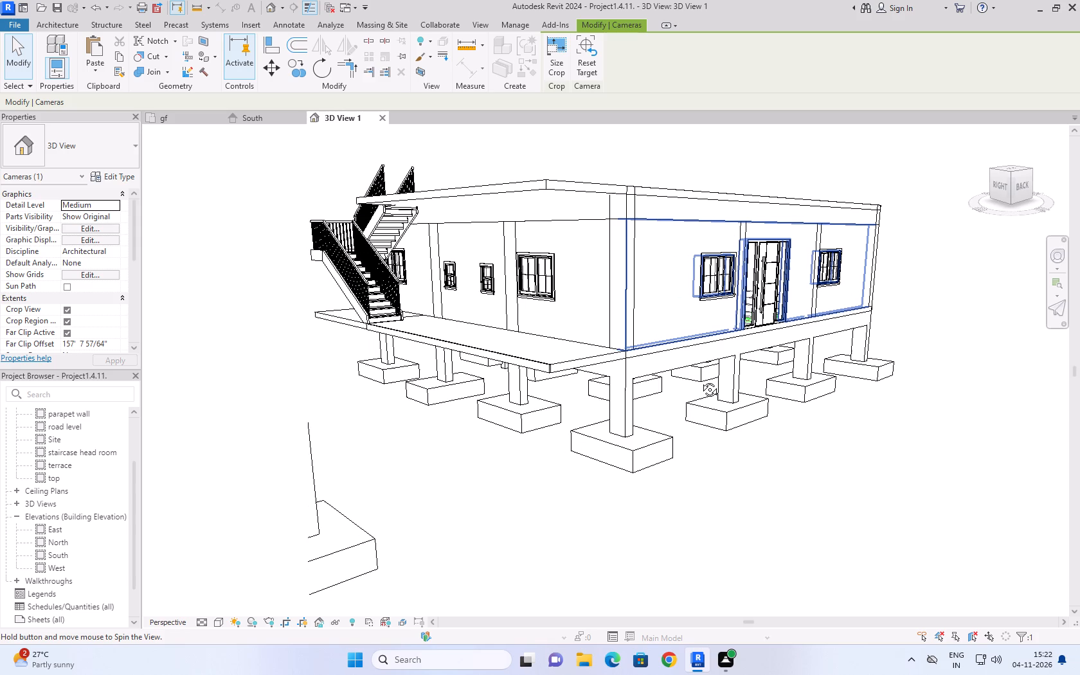
shift+right_drag(700, 380, 703, 366)
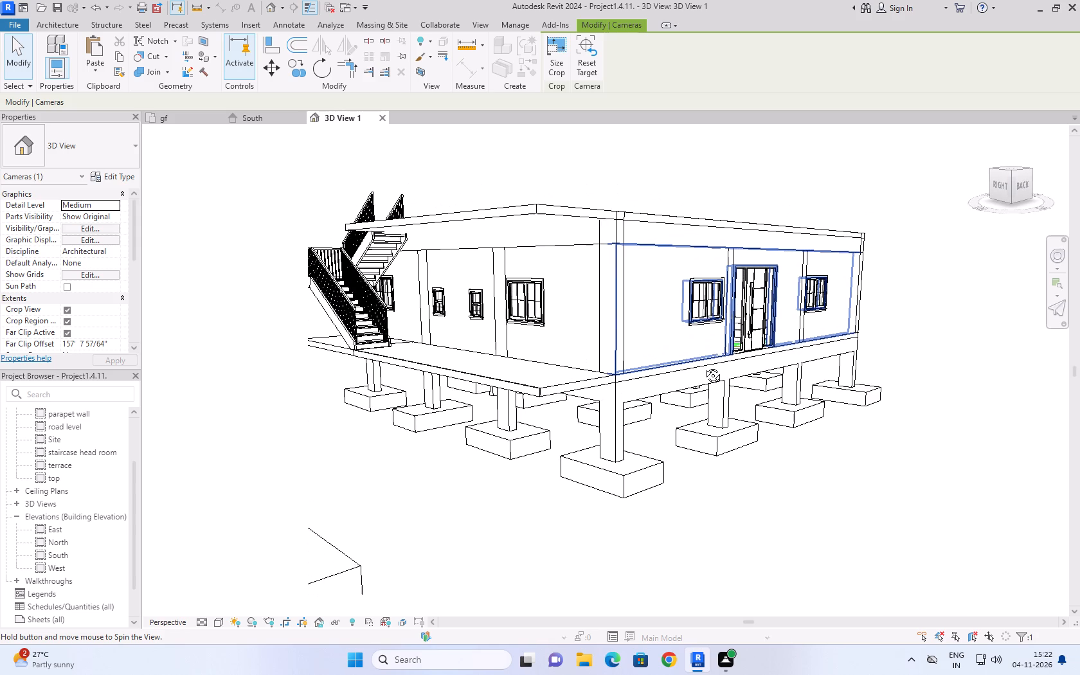
shift+right_drag(703, 366, 698, 363)
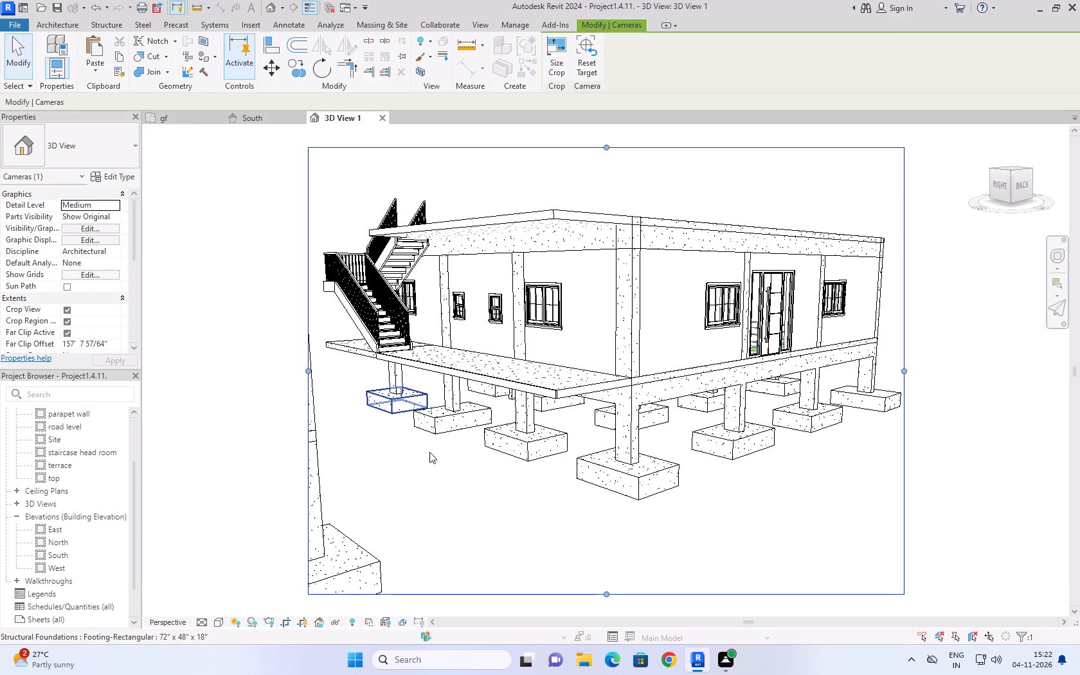
Render the camera view at Medium quality with Printer resolution at 300 DPI.
text(RR)
click(145, 65)
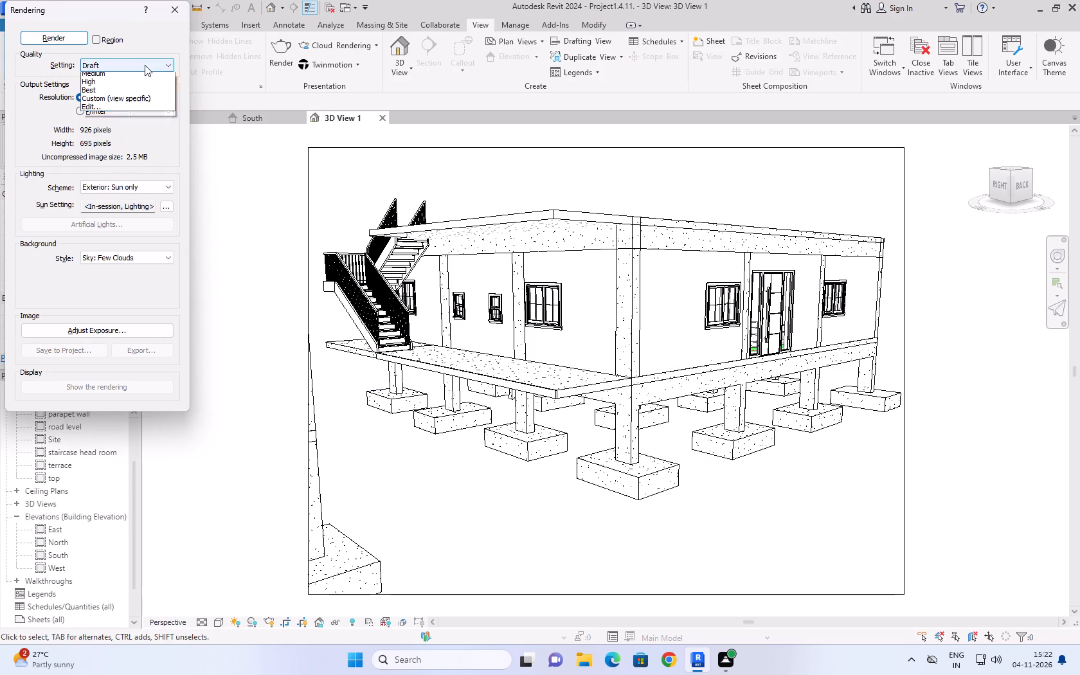
click(134, 88)
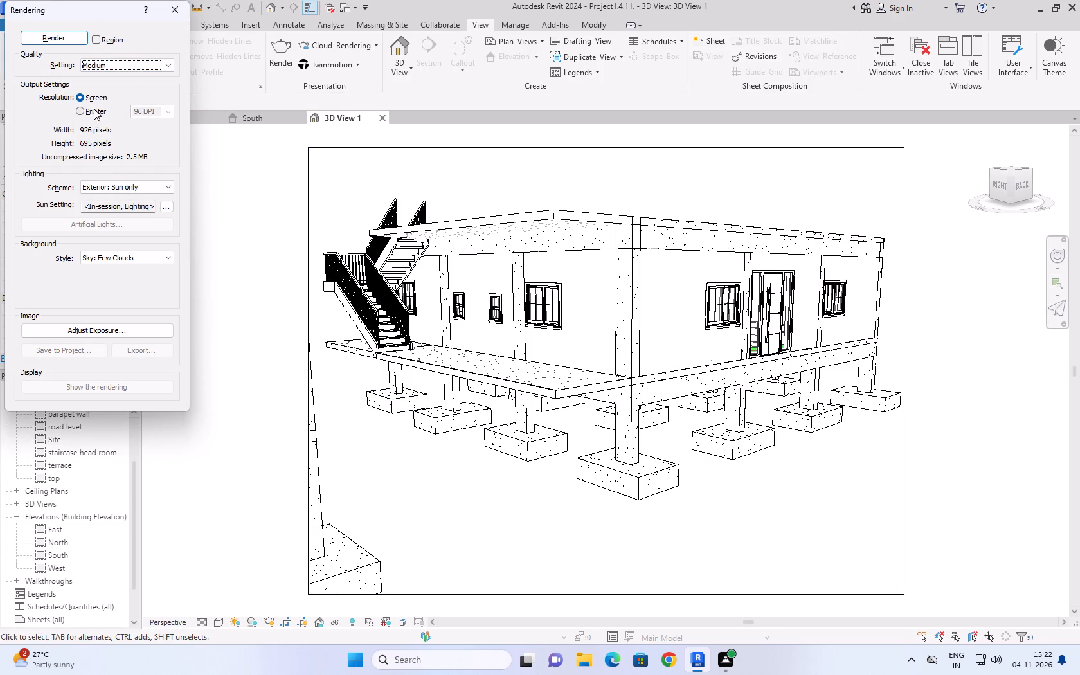
click(82, 109)
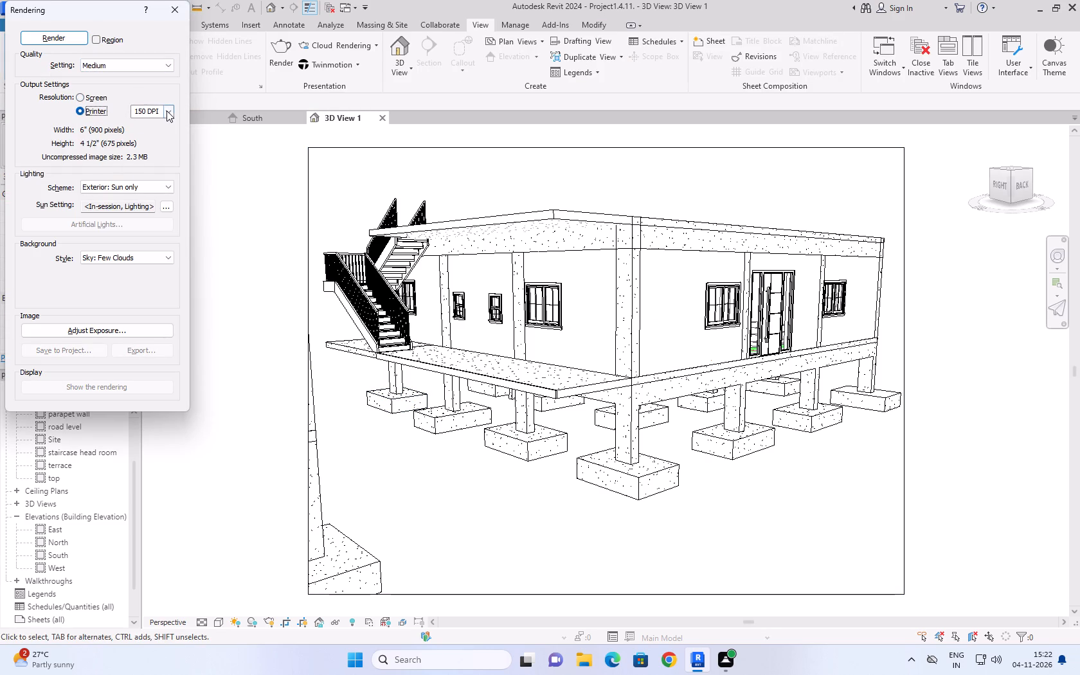
click(166, 111)
click(157, 136)
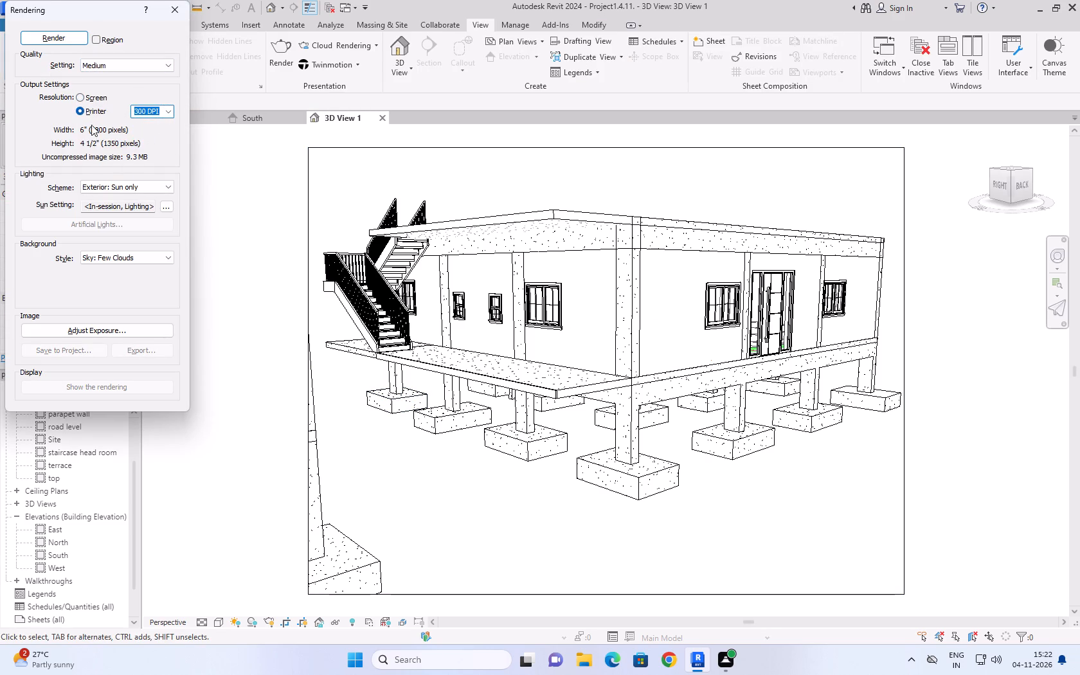
click(63, 34)
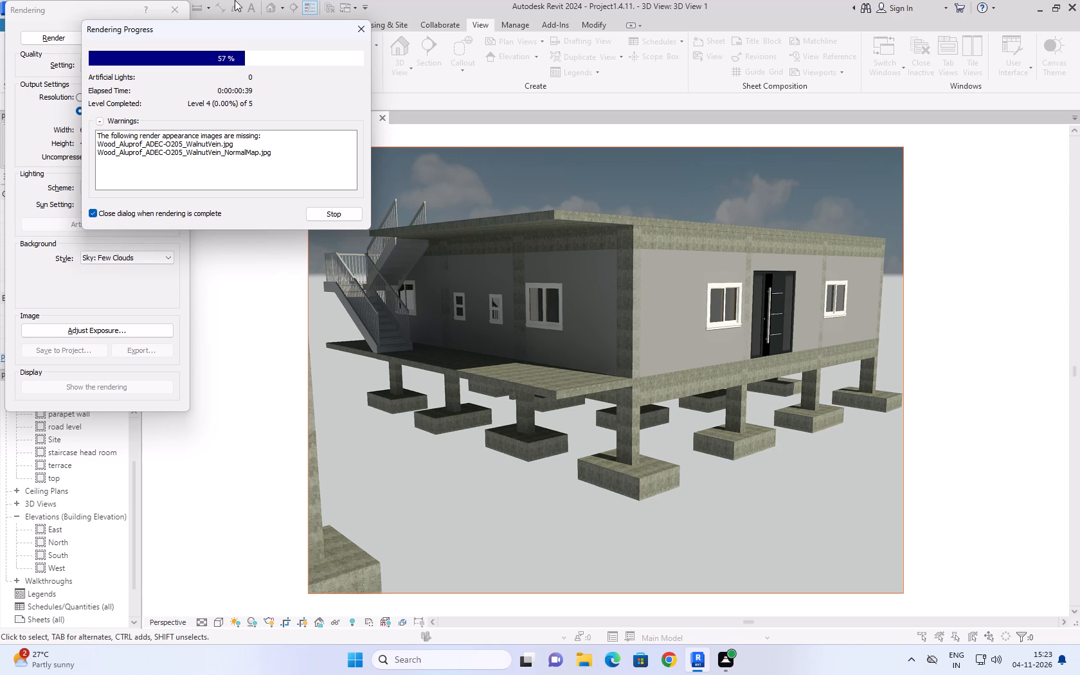
click(218, 32)
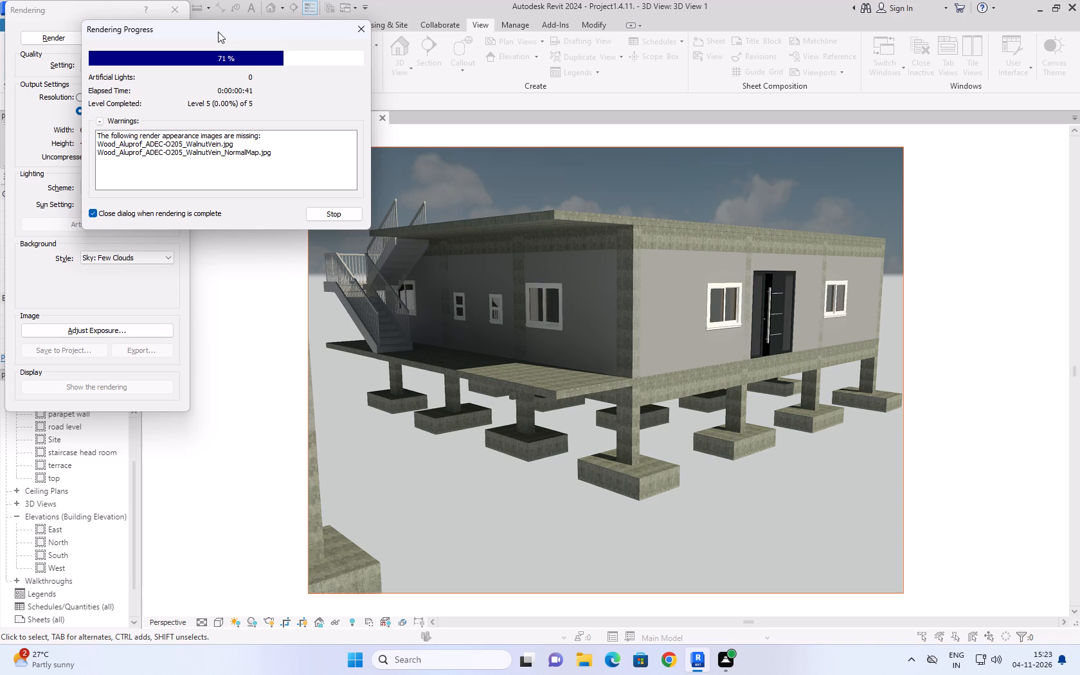
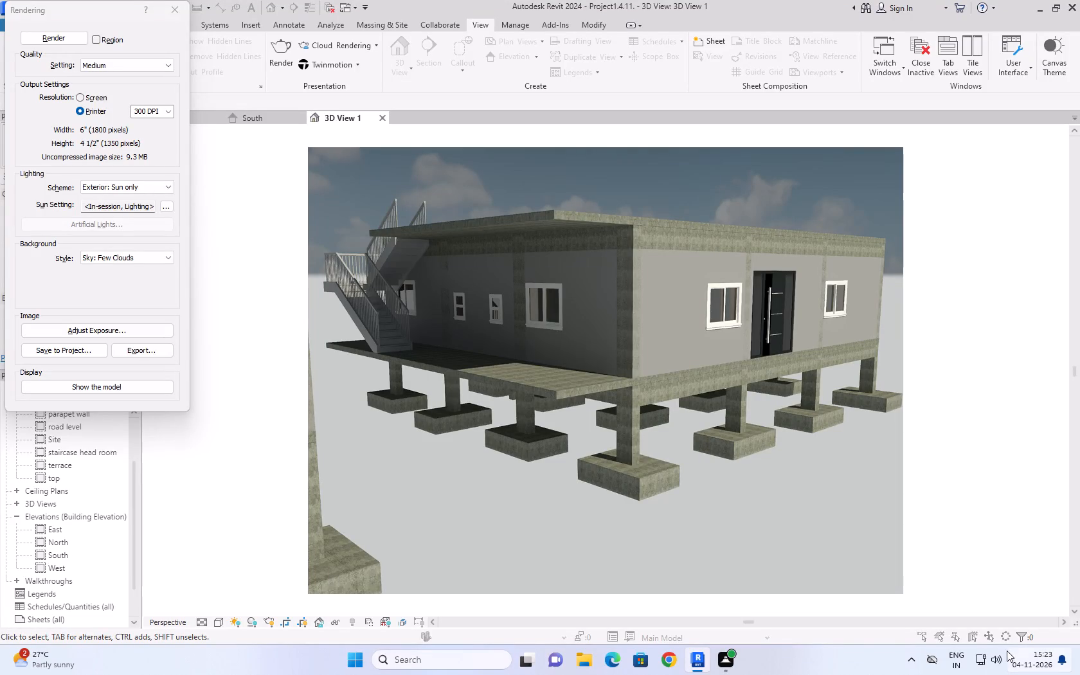
Export the rendered camera image to the Desktop as a JPEG named 3D View 1, and close the rendering settings.
click(90, 9)
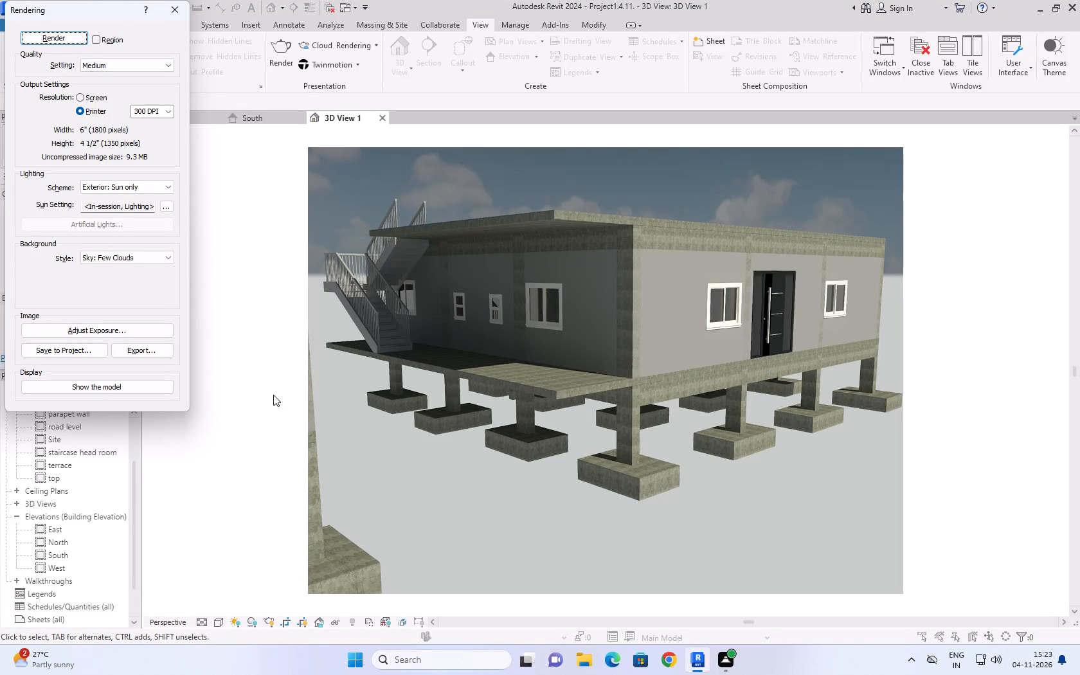
click(141, 354)
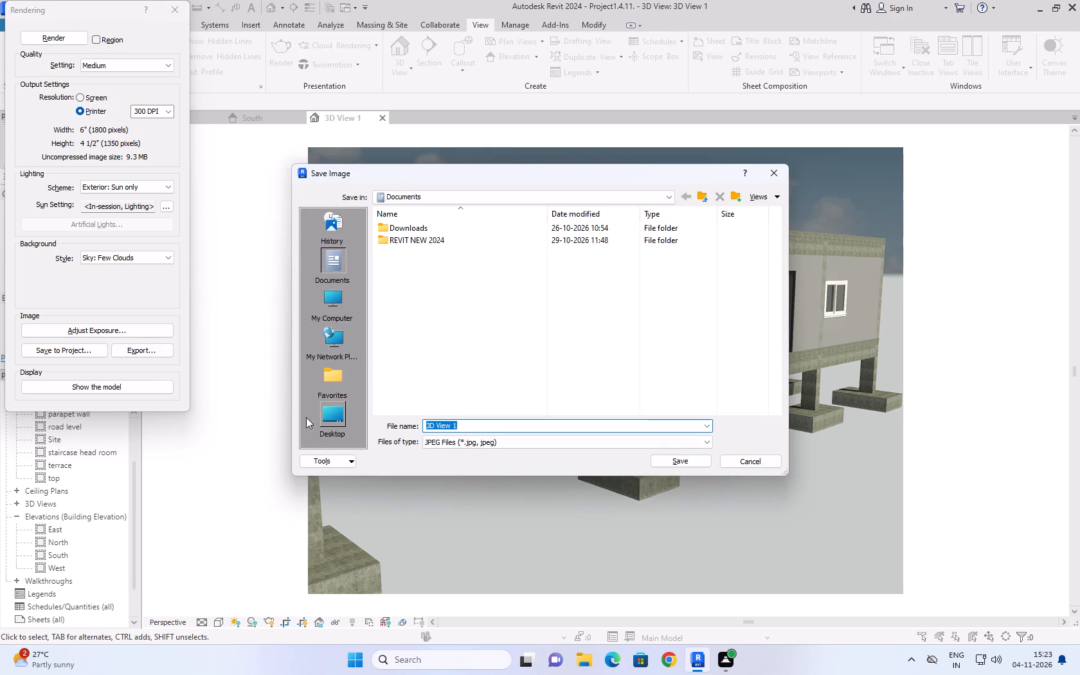
double_click(334, 407)
scroll(595, 372, up, 1)
scroll(595, 372, down, 1)
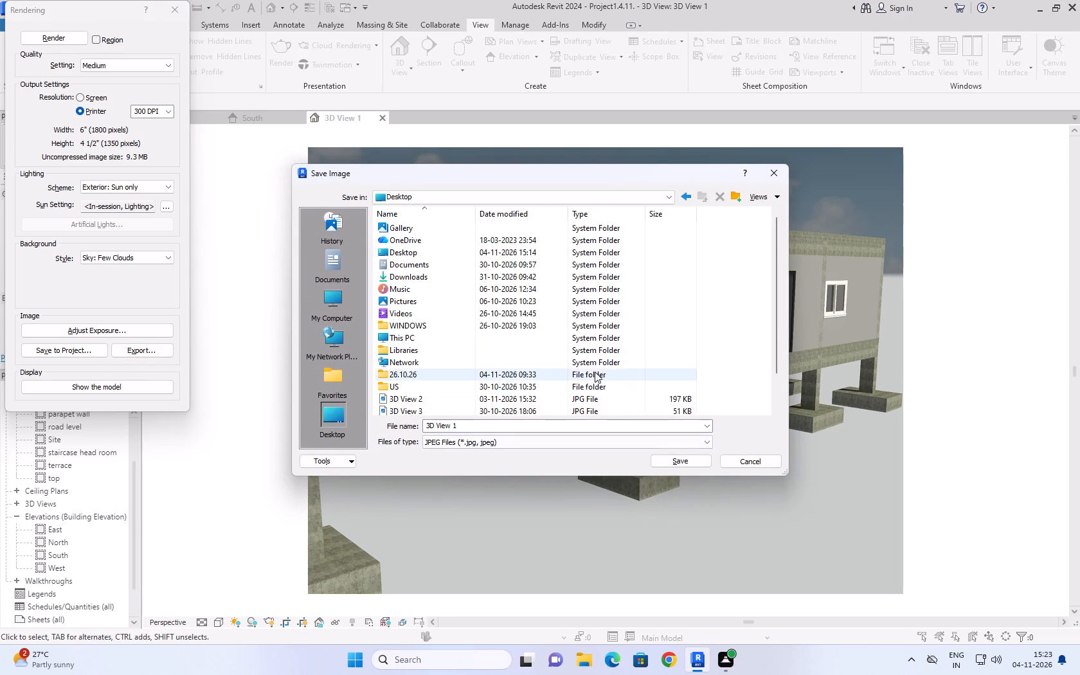
scroll(595, 372, down, 7)
click(503, 423)
click(503, 423)
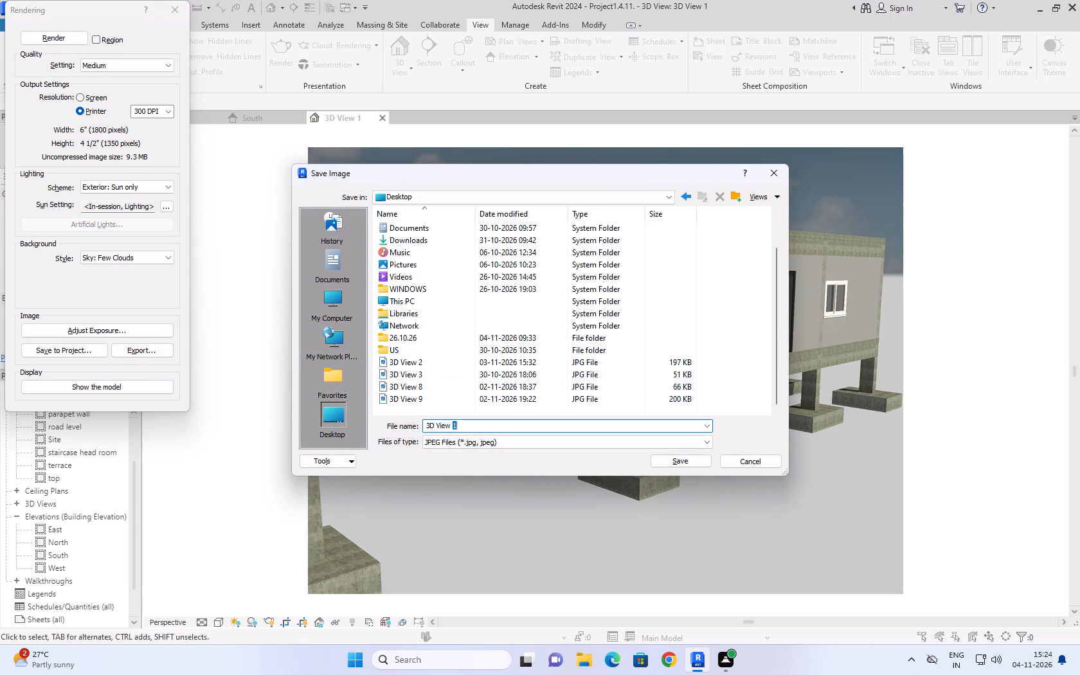
click(501, 424)
click(678, 458)
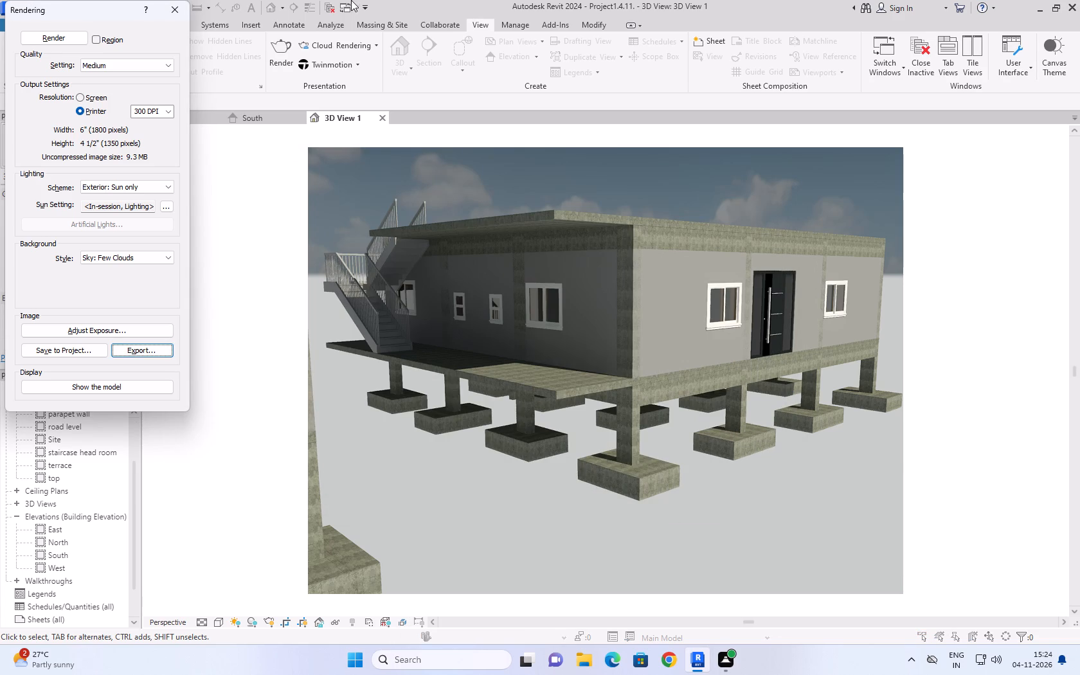
click(178, 8)
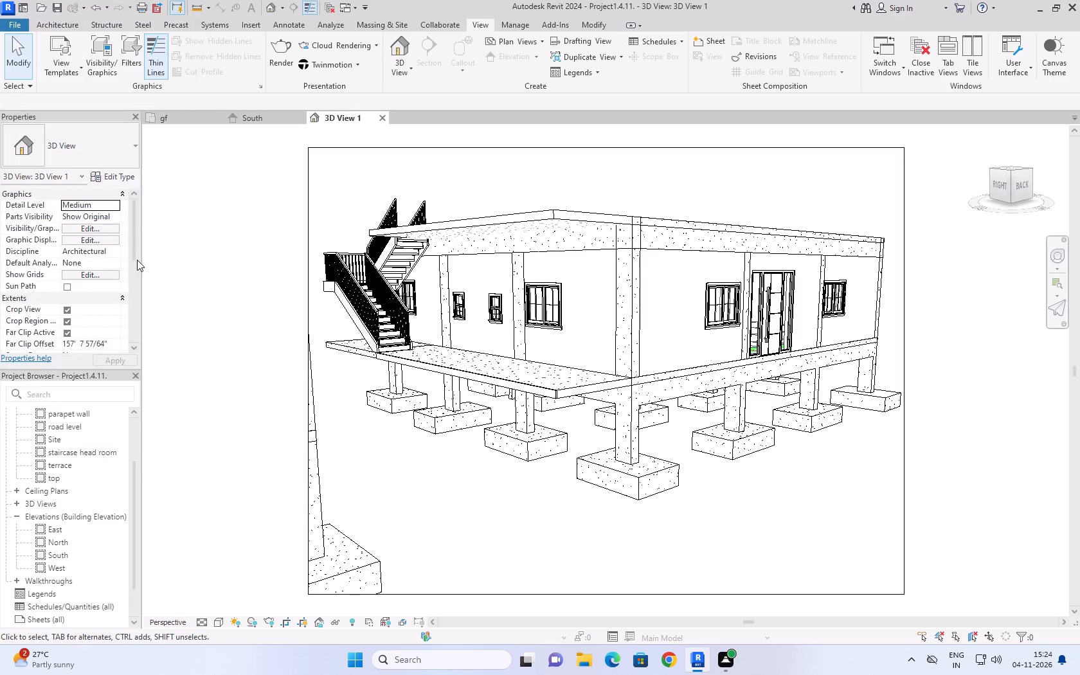
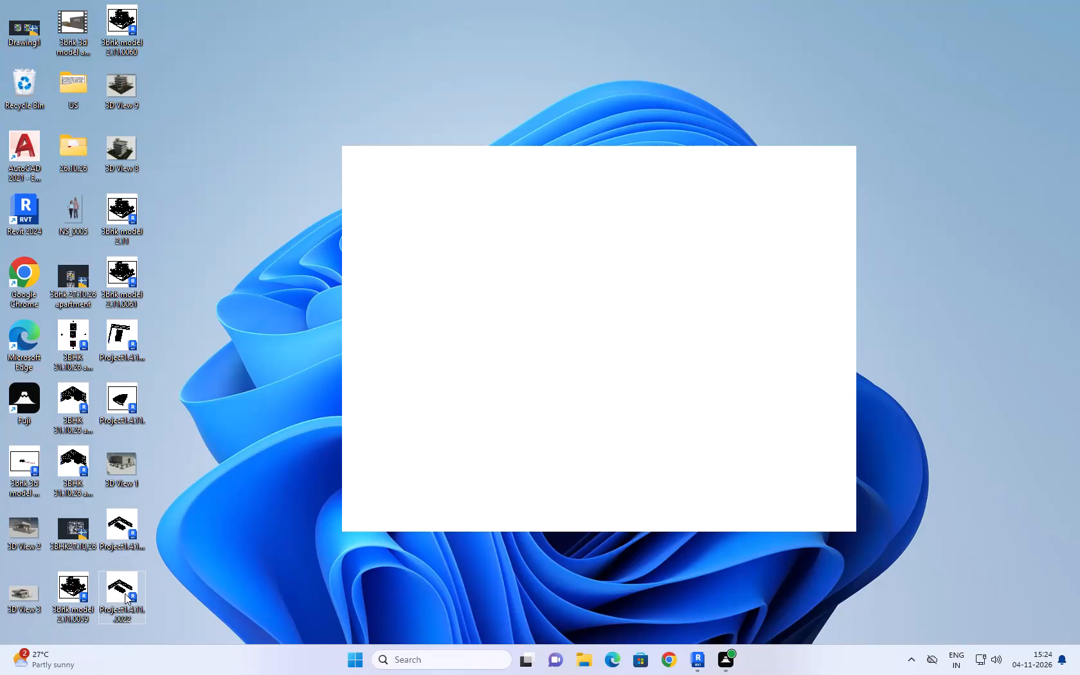
Open the exported 3D View 1 image from the desktop, examine the staircase, windows, door and footings in the rendering, and close it.
triple_click(123, 473)
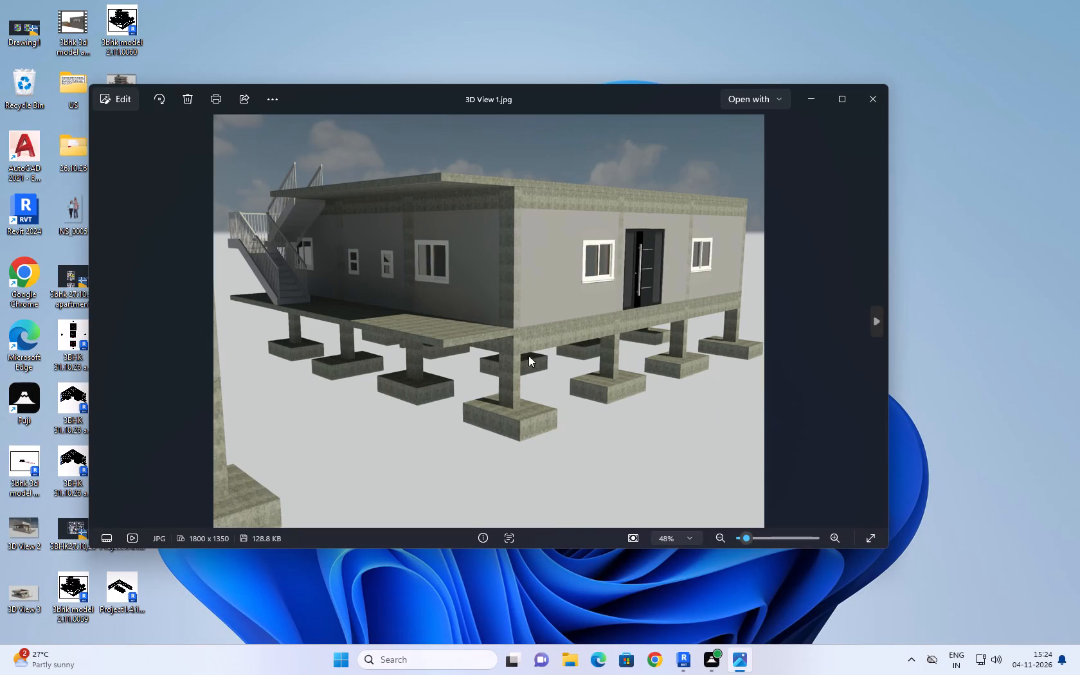
scroll(509, 287, up, 4)
scroll(215, 285, up, 8)
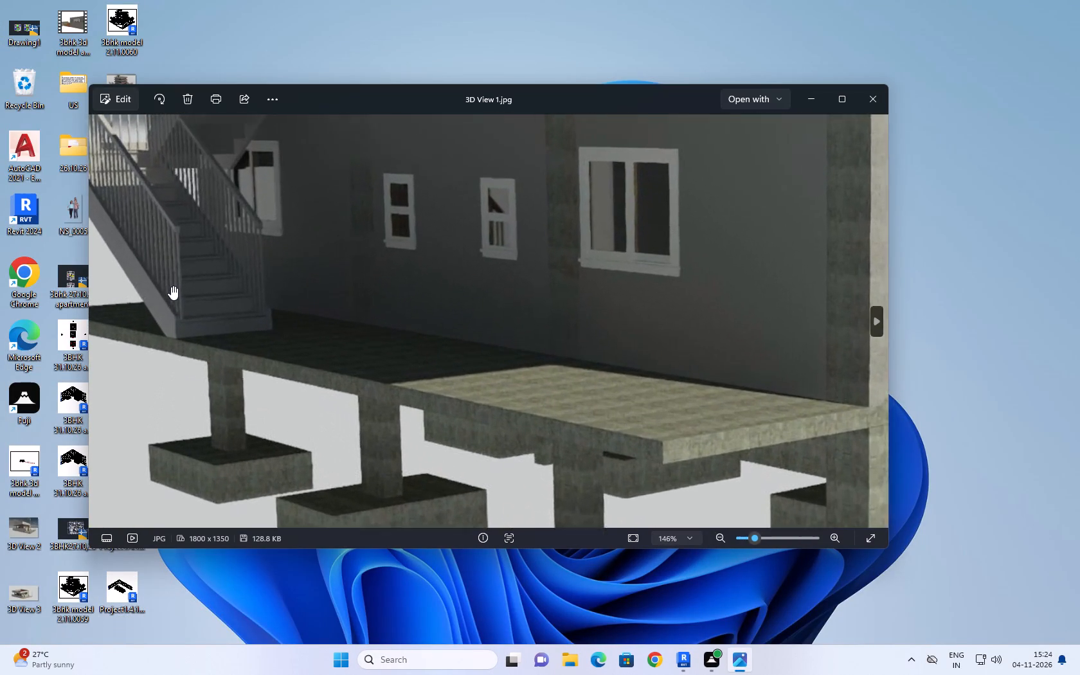
scroll(188, 312, down, 9)
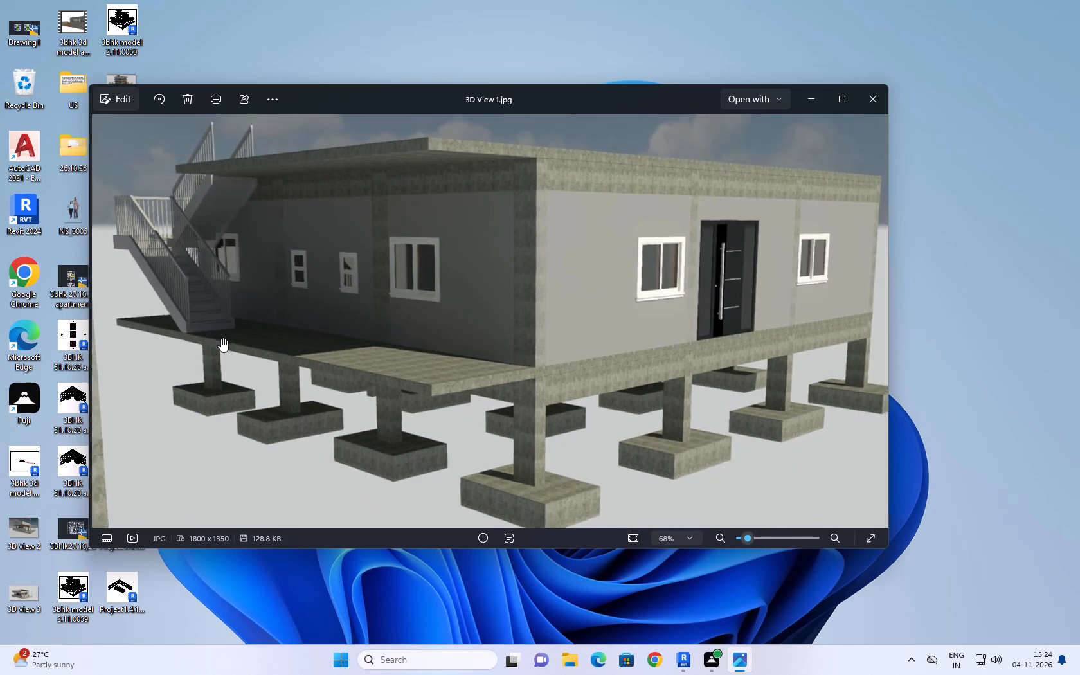
scroll(221, 338, down, 2)
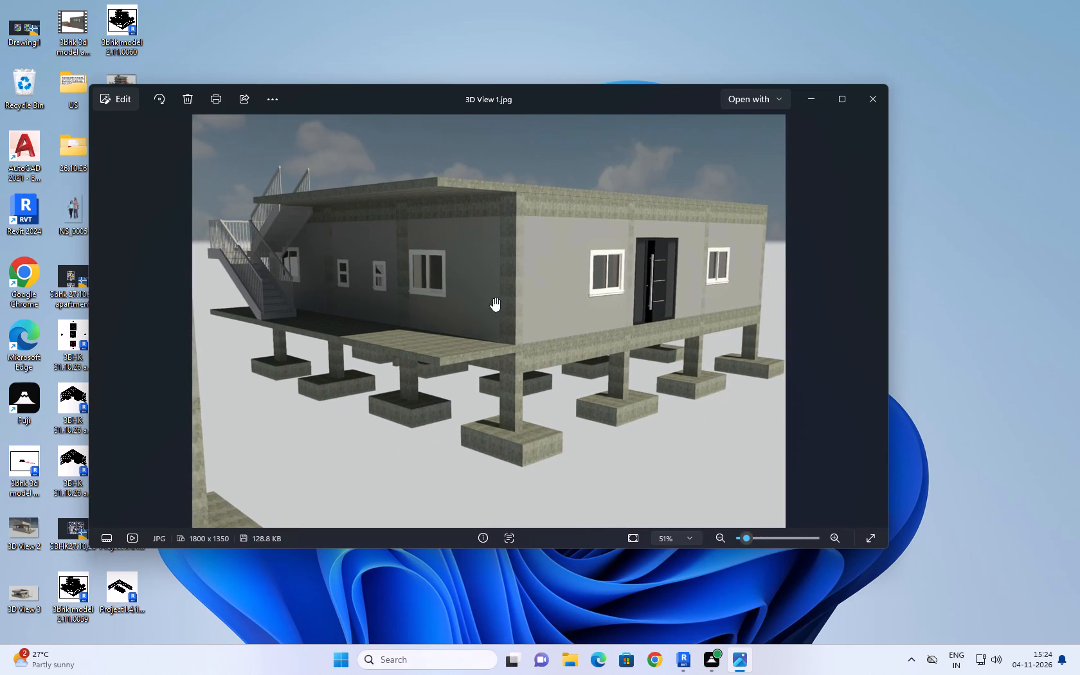
scroll(691, 292, up, 7)
middle_drag(739, 282, 611, 337)
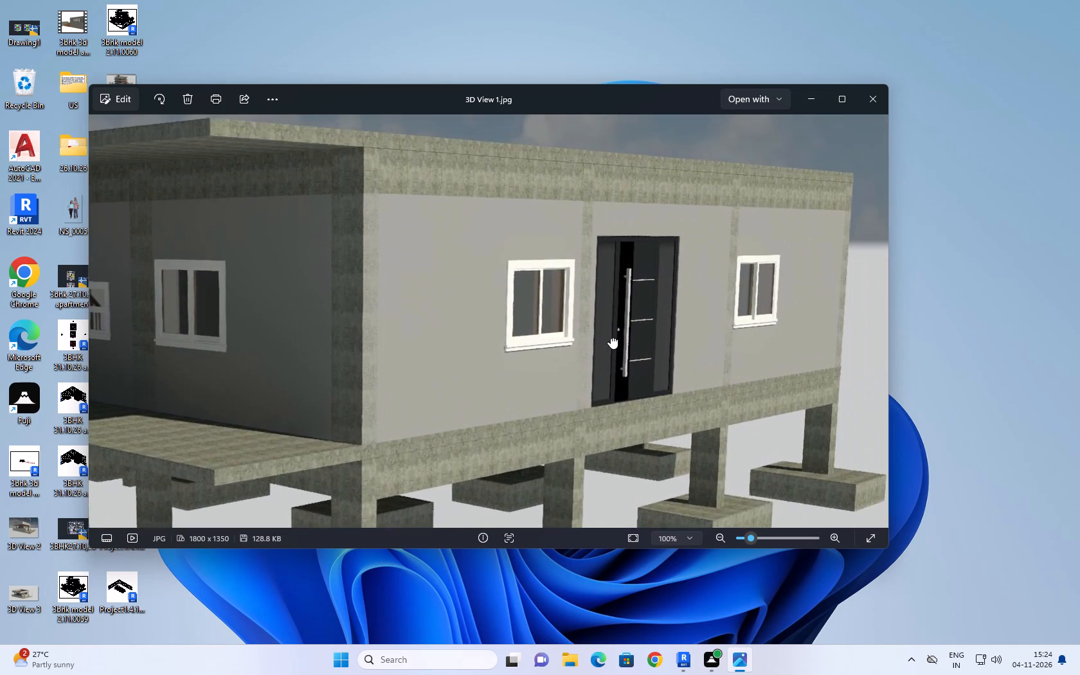
middle_drag(611, 337, 604, 341)
scroll(631, 385, down, 8)
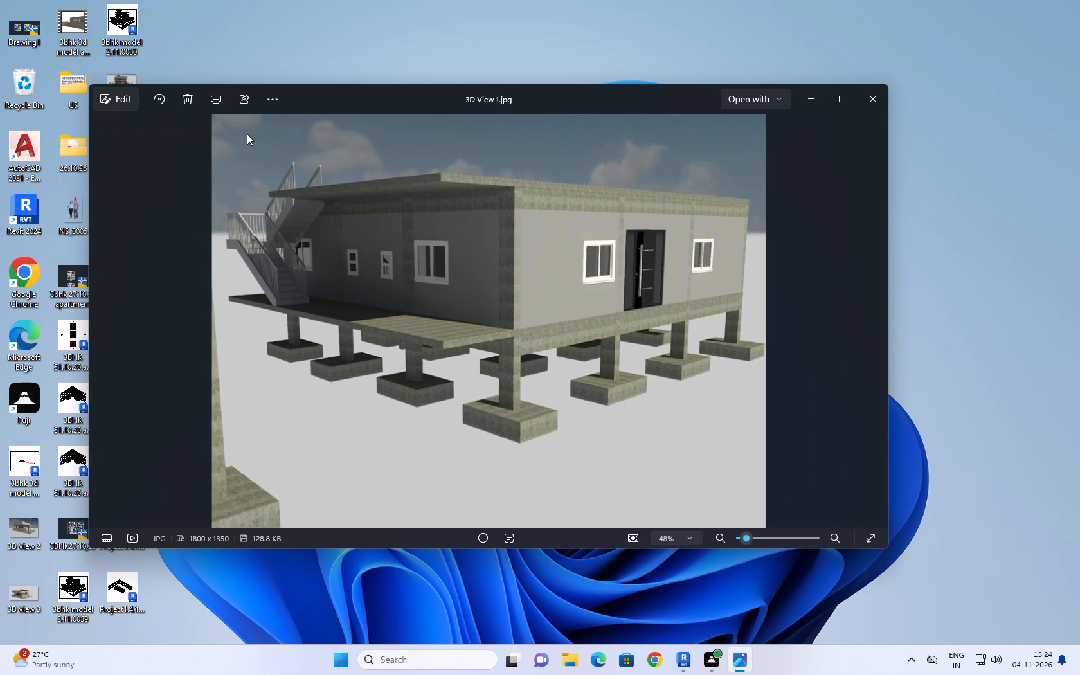
click(867, 107)
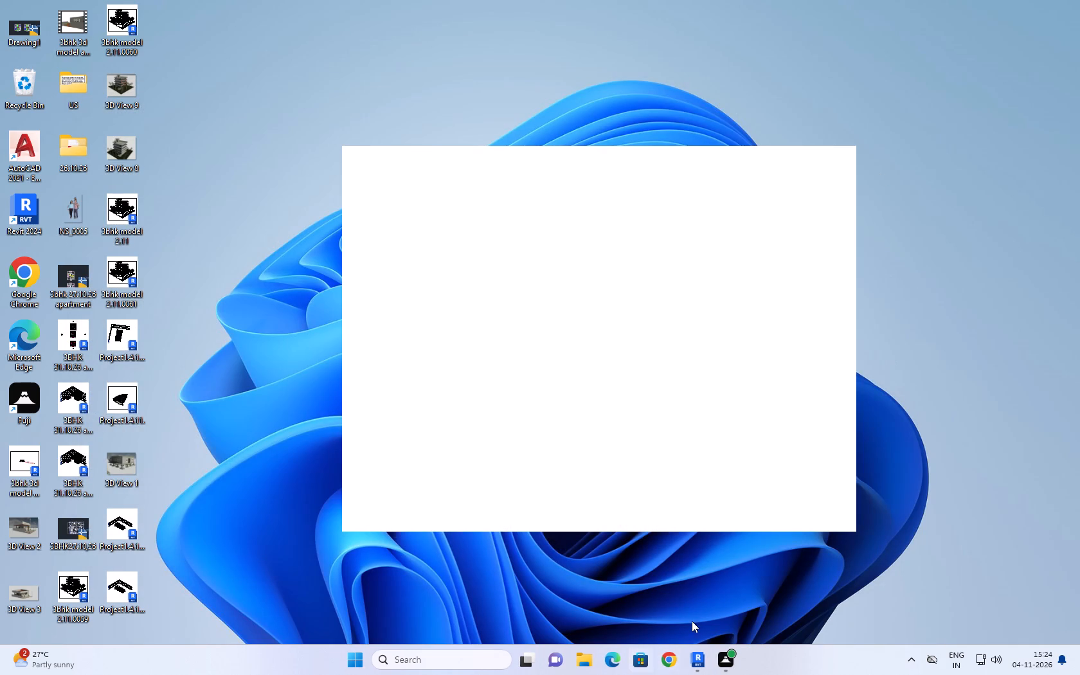
Switch back to Revit and look over the building's foundations in the 3D View 1 camera view.
click(690, 663)
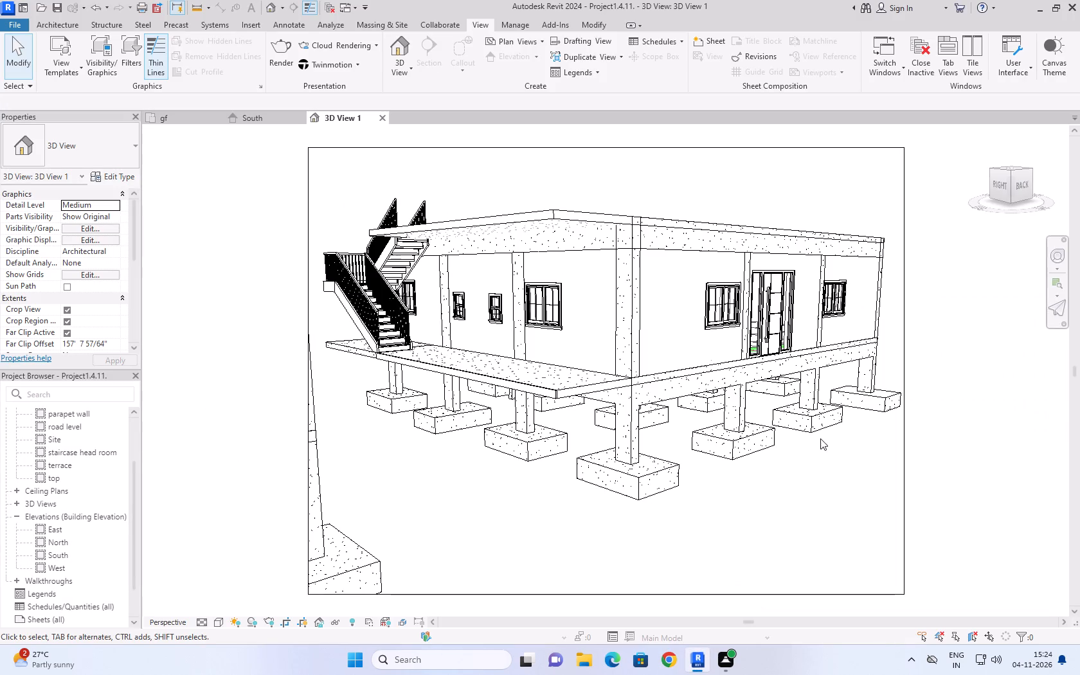
scroll(777, 535, down, 3)
scroll(780, 535, up, 6)
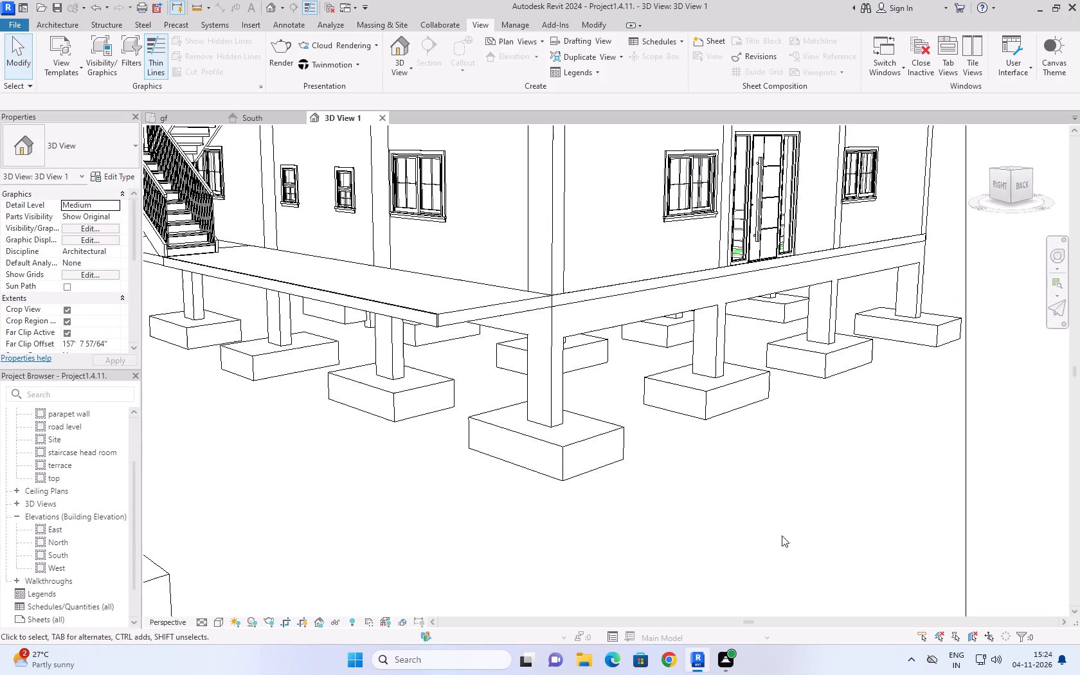
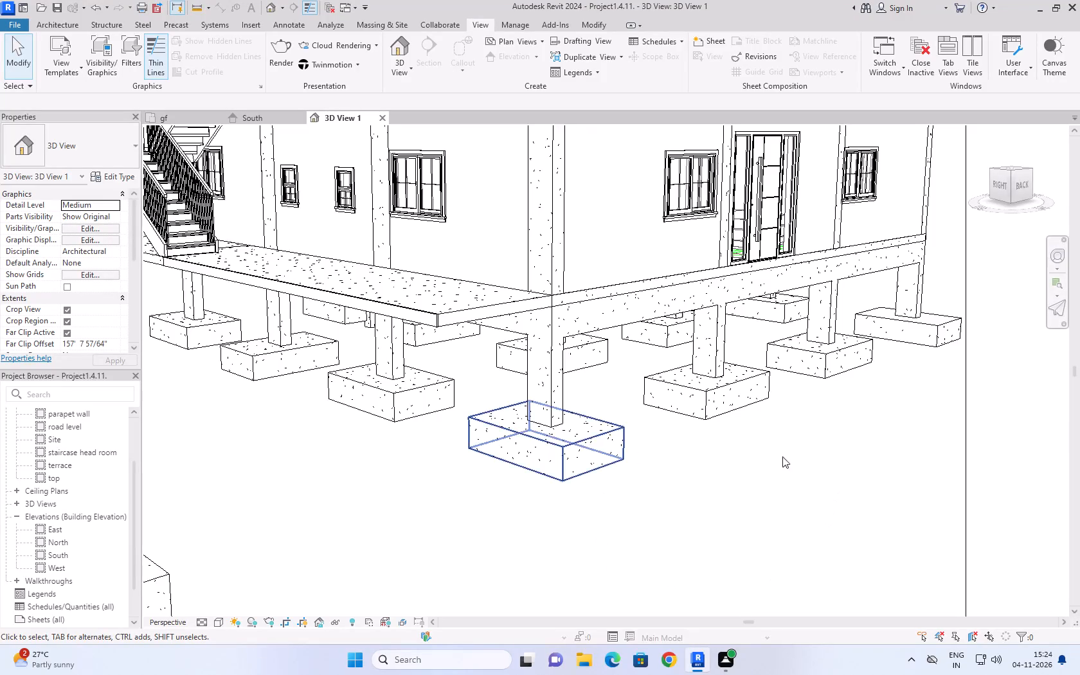
Check the South elevation and gf floor plan, and close the 3D View 1 camera view to return to the gf plan.
scroll(795, 460, down, 7)
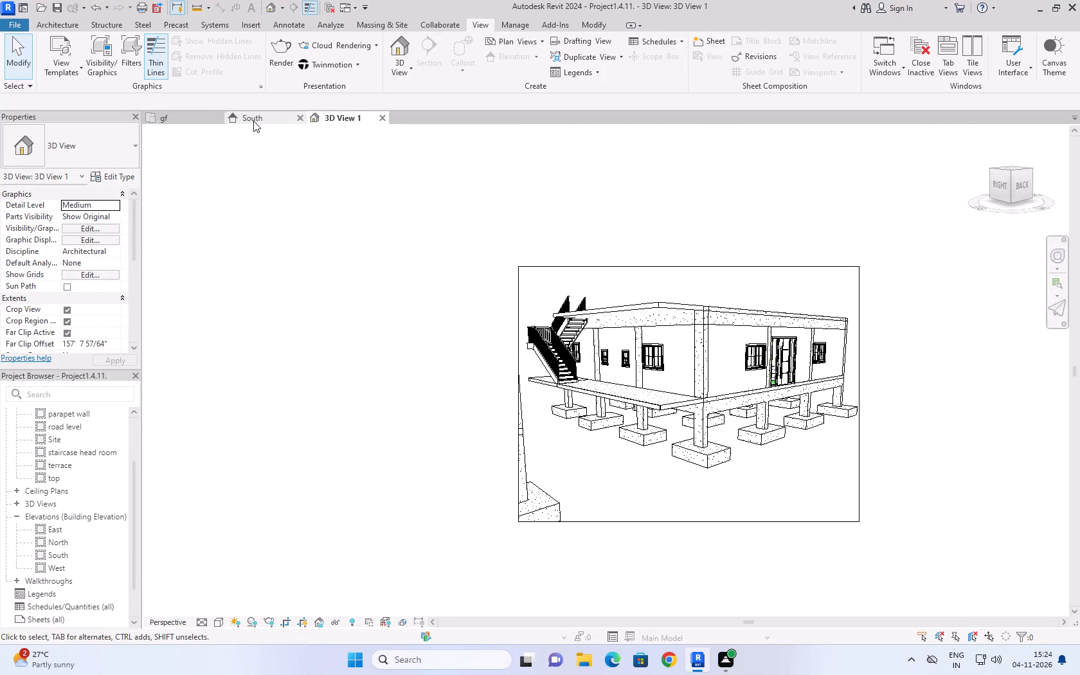
click(253, 120)
click(179, 119)
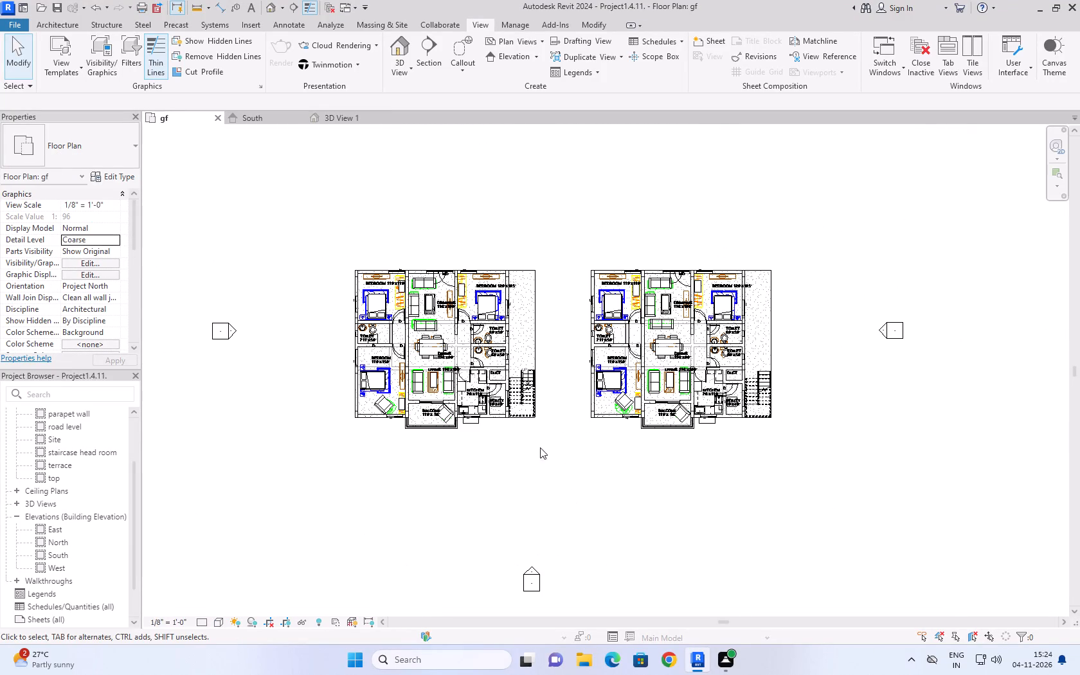
scroll(460, 443, up, 3)
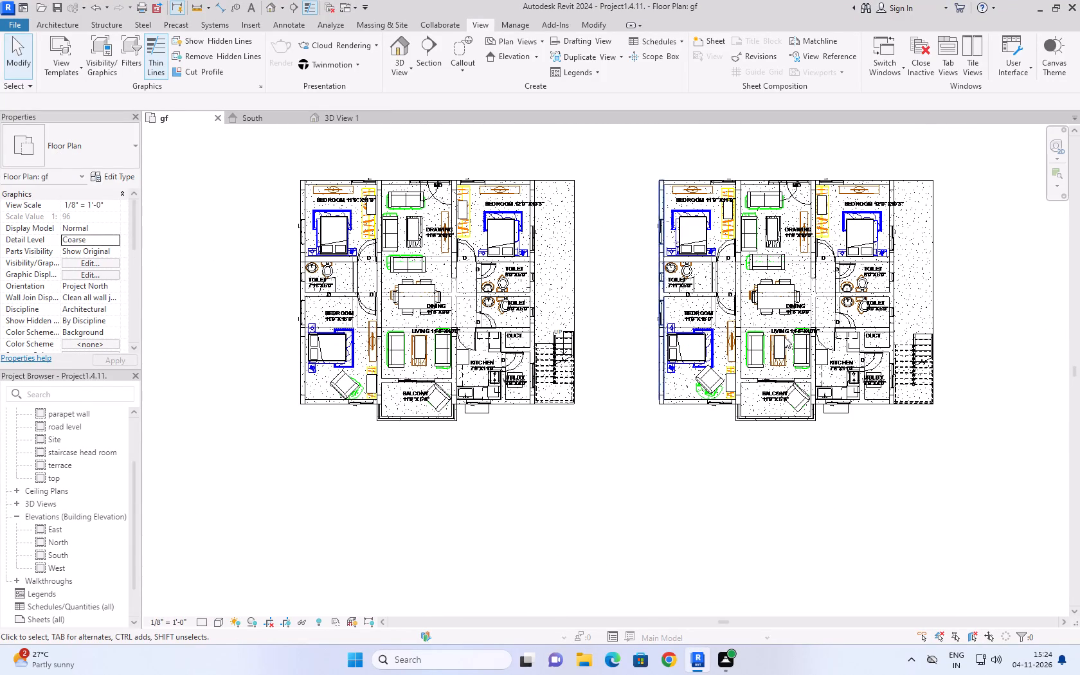
click(334, 119)
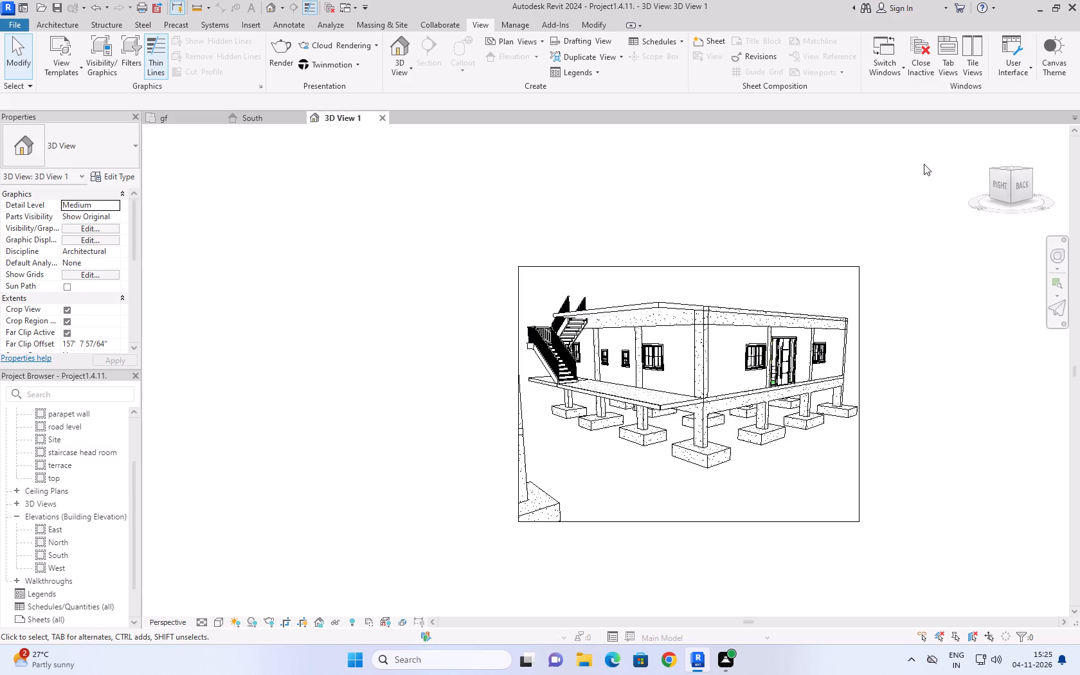
click(382, 120)
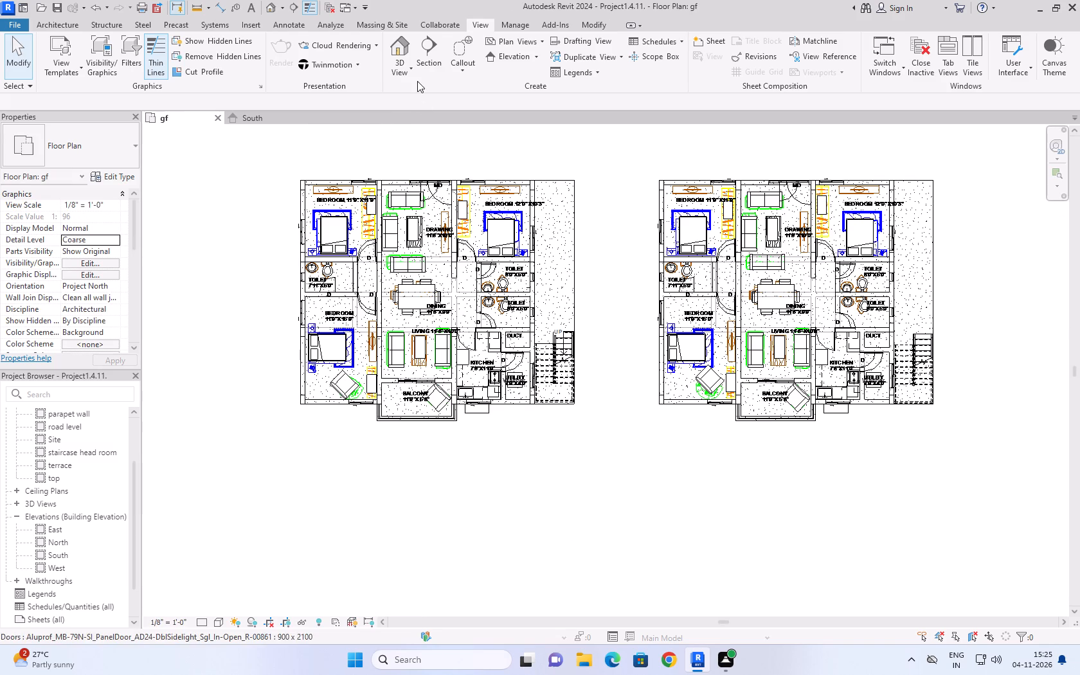
Draw a north-south building section through the west block's drawing, dining, living and balcony areas.
click(416, 76)
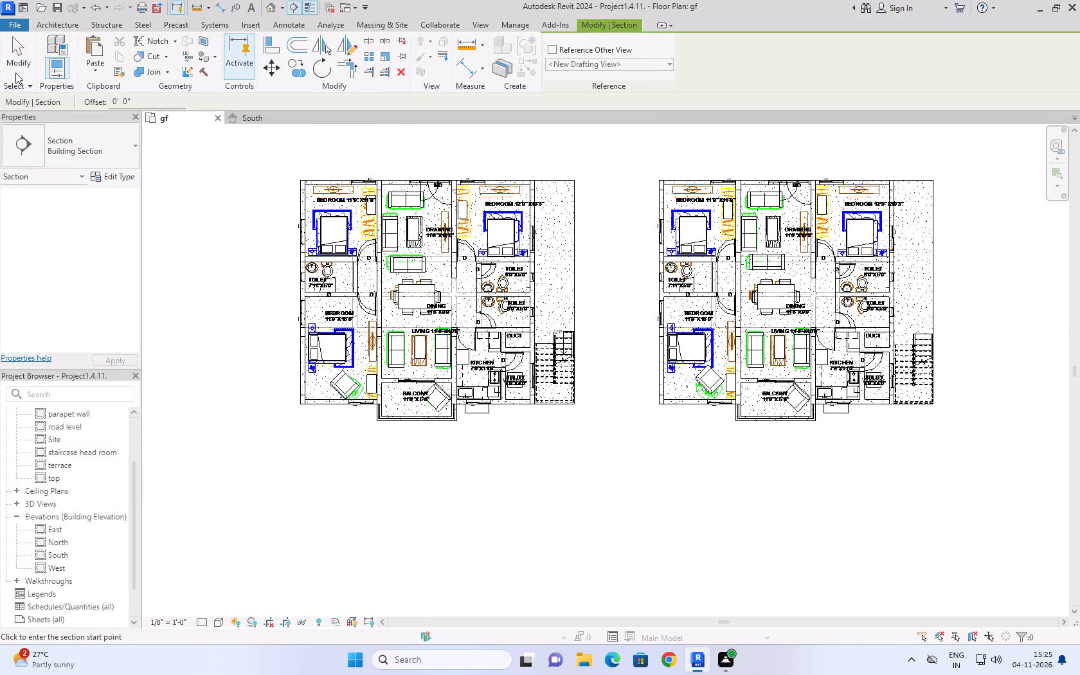
click(6, 53)
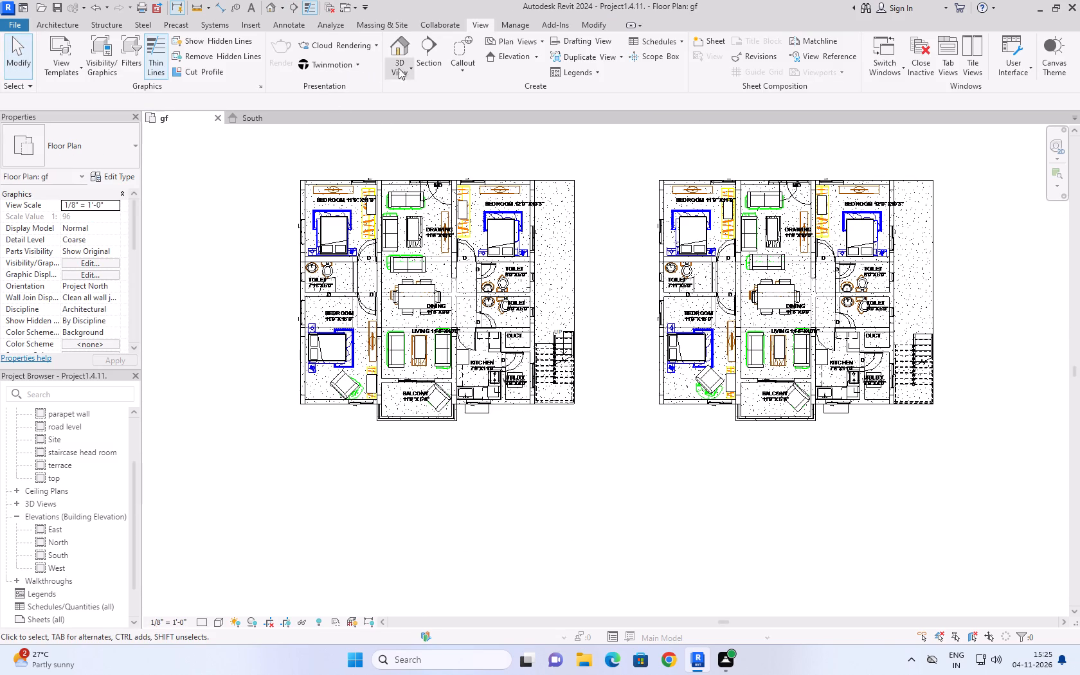
click(440, 60)
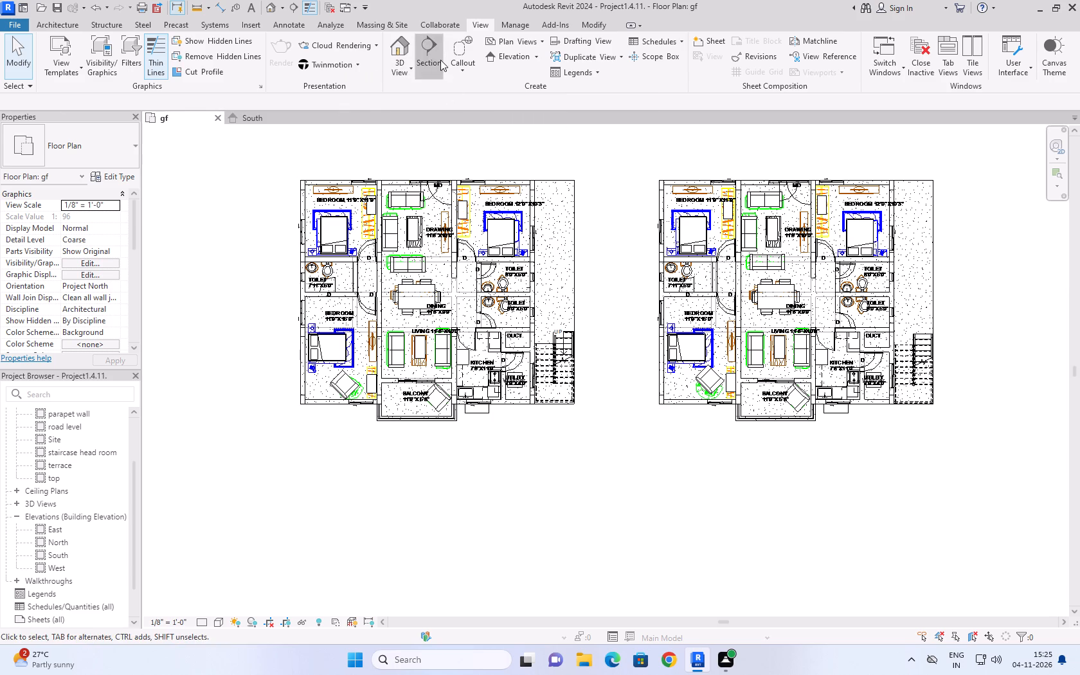
click(414, 148)
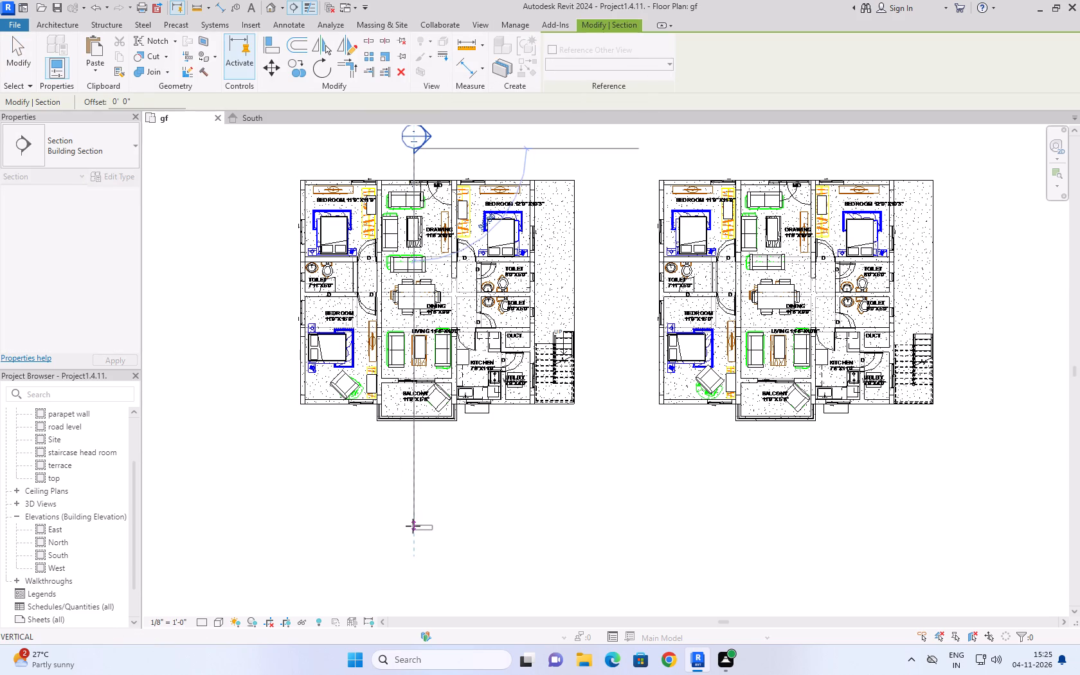
shift+click(341, 505)
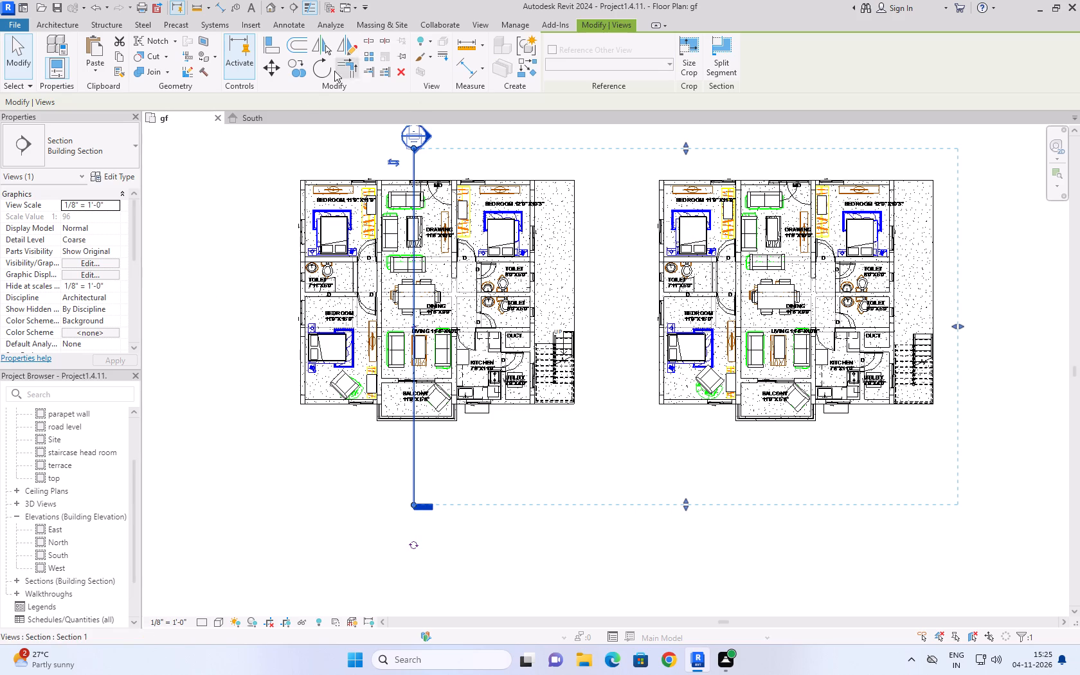
Draw an east-west building section across the west block through the bedroom, living room, kitchen and utility, looking north.
click(480, 19)
click(432, 48)
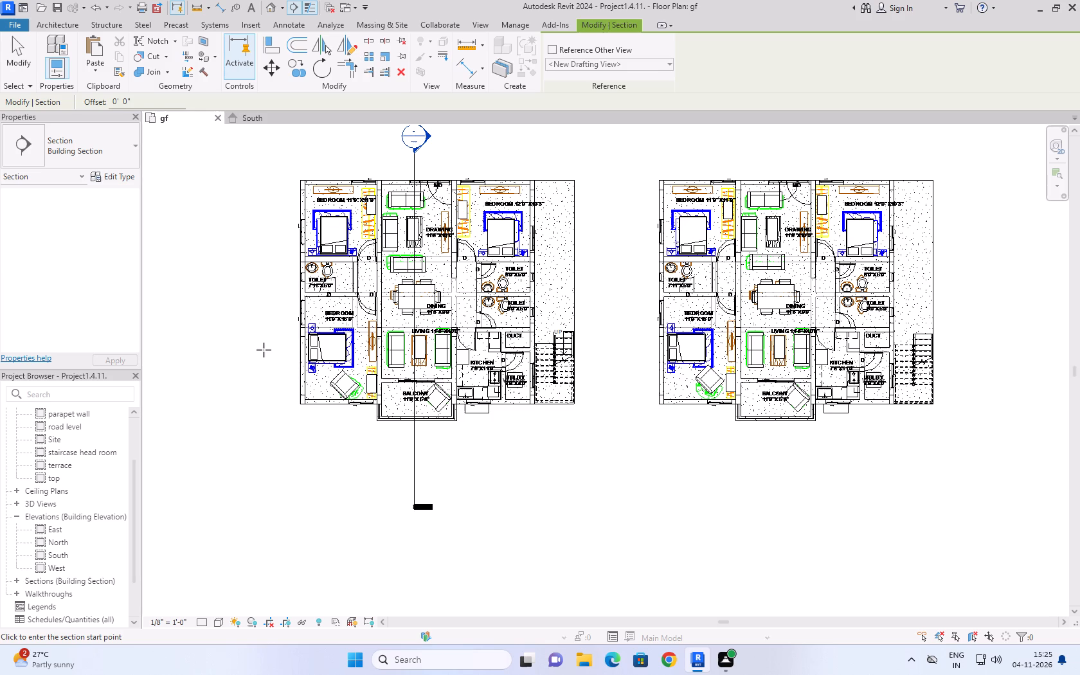
click(260, 374)
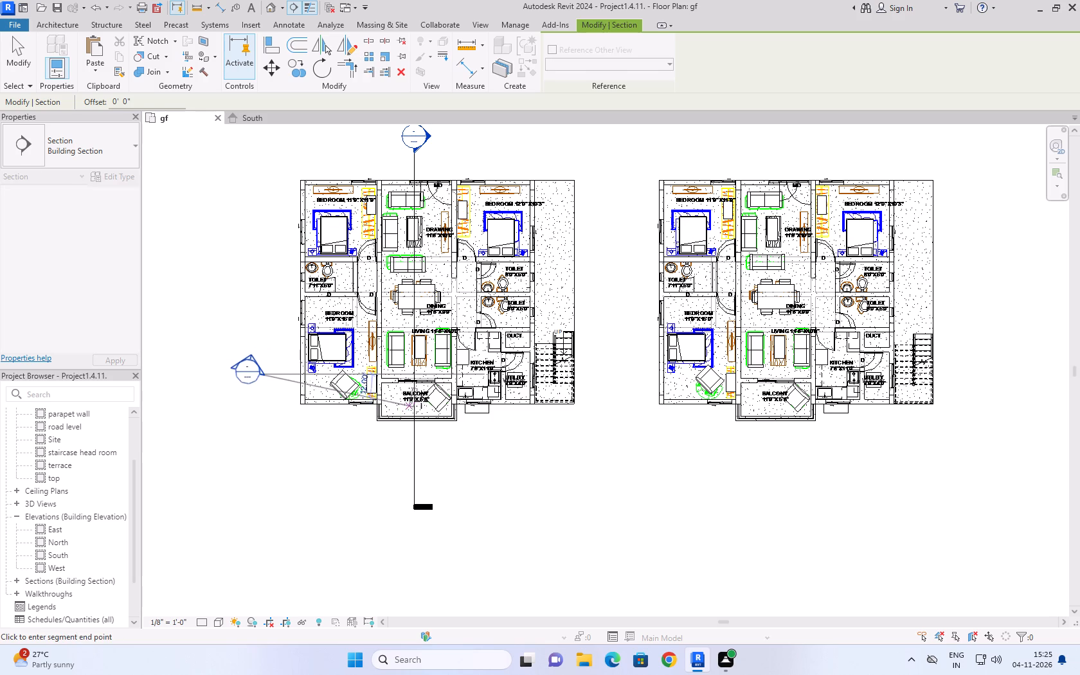
click(610, 372)
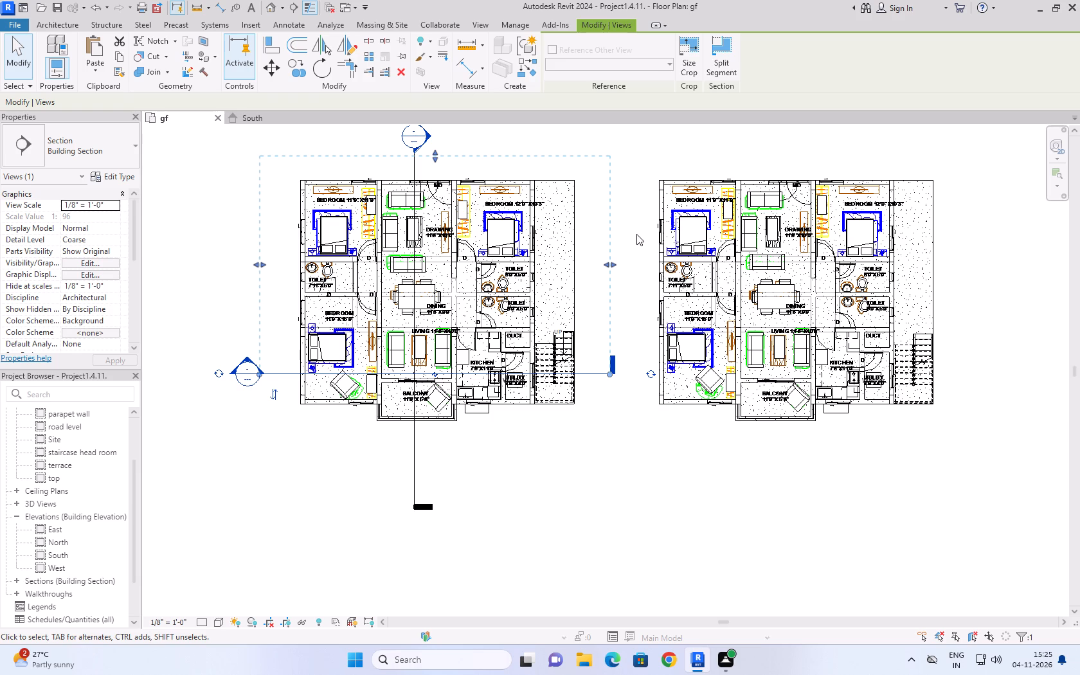
Open the Section 2 view from the building sections and set its visual style to Realistic.
click(15, 516)
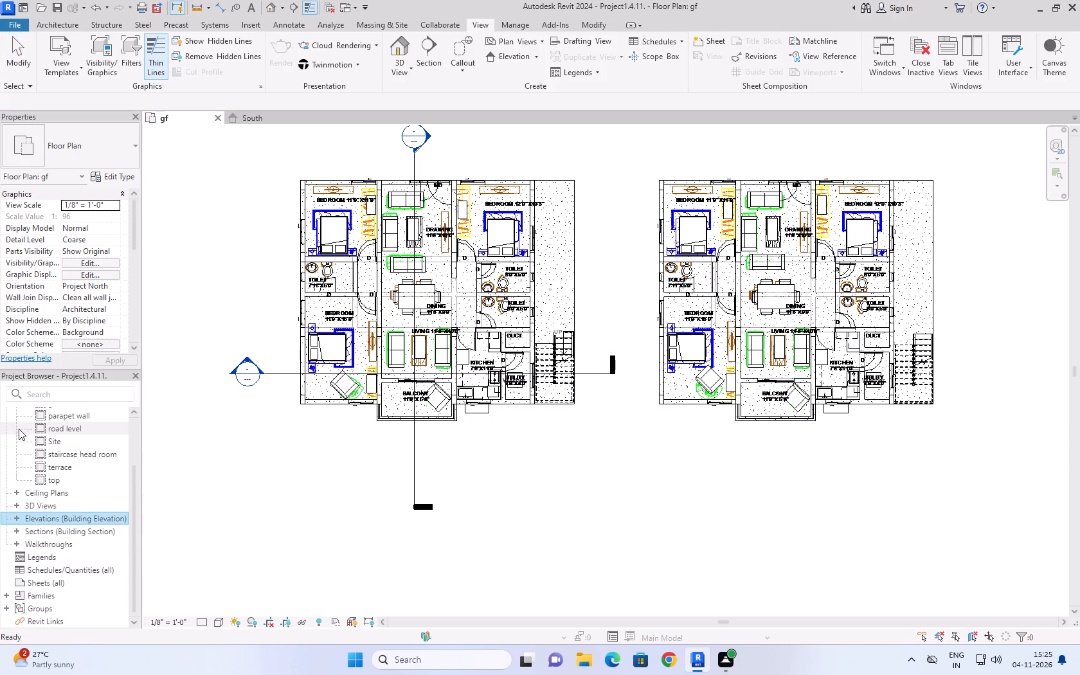
click(50, 535)
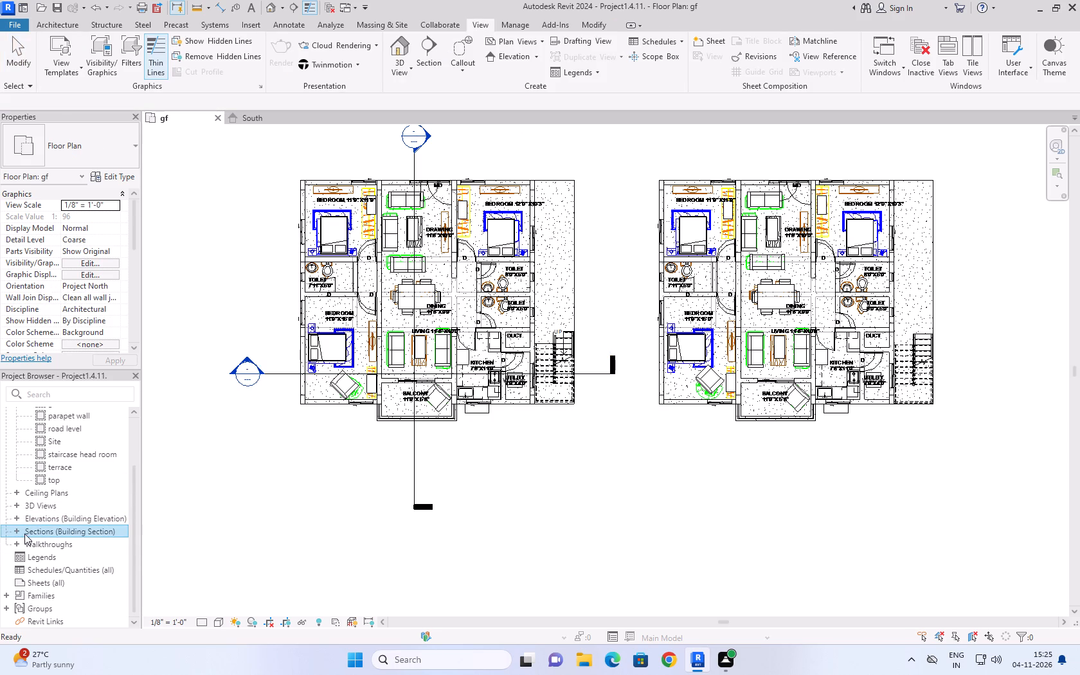
click(16, 532)
click(80, 559)
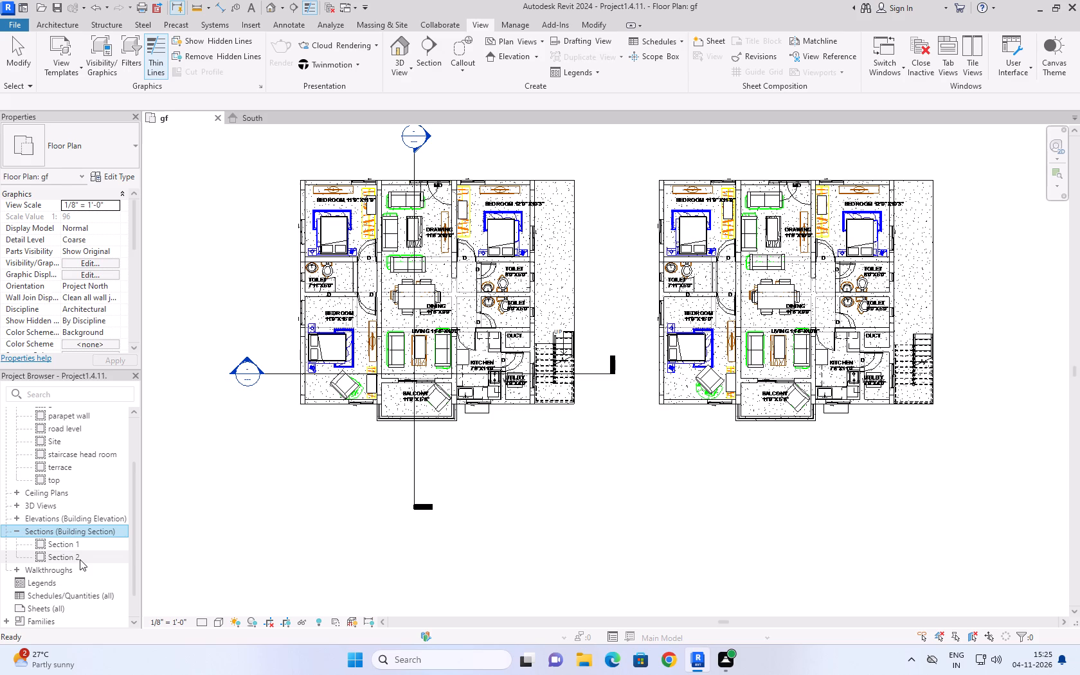
double_click(80, 559)
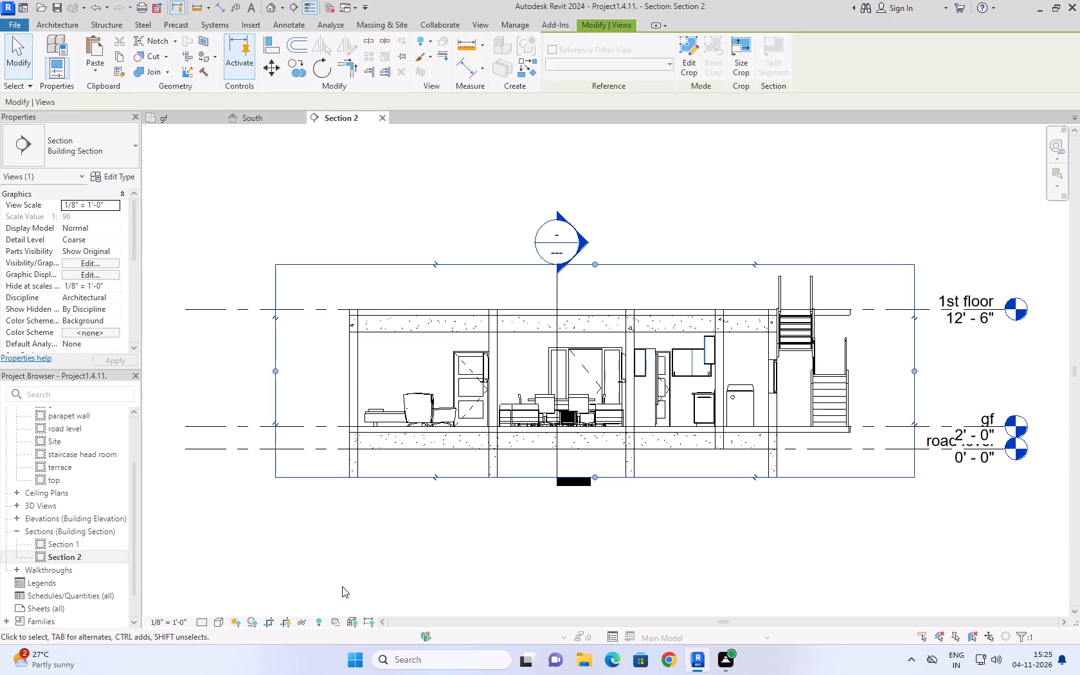
click(659, 557)
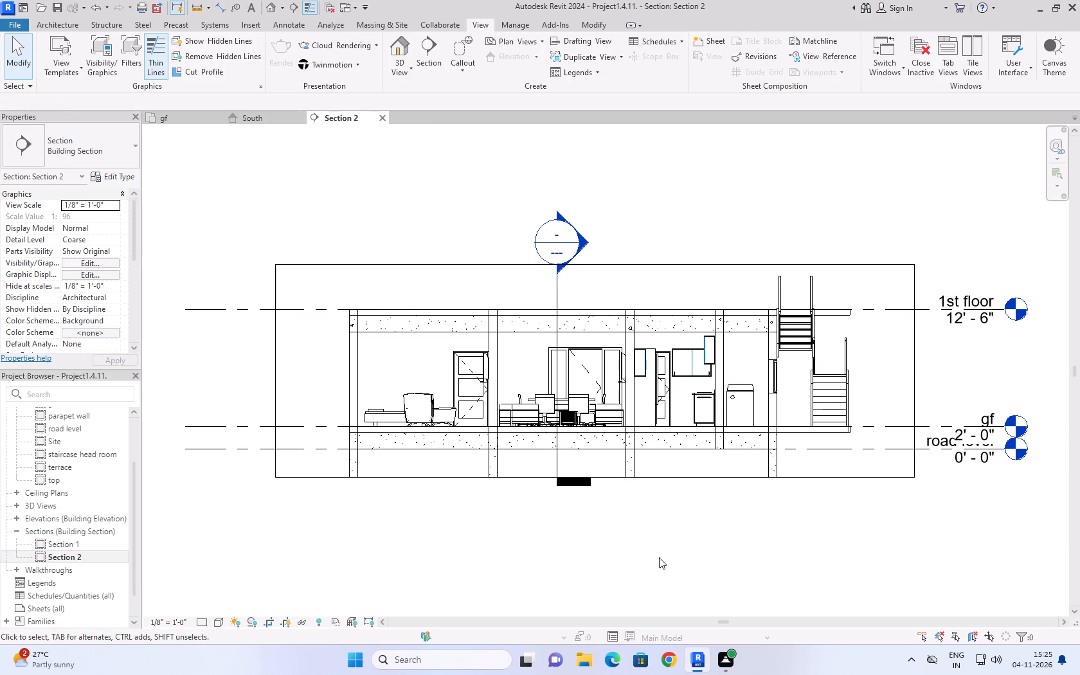
click(219, 620)
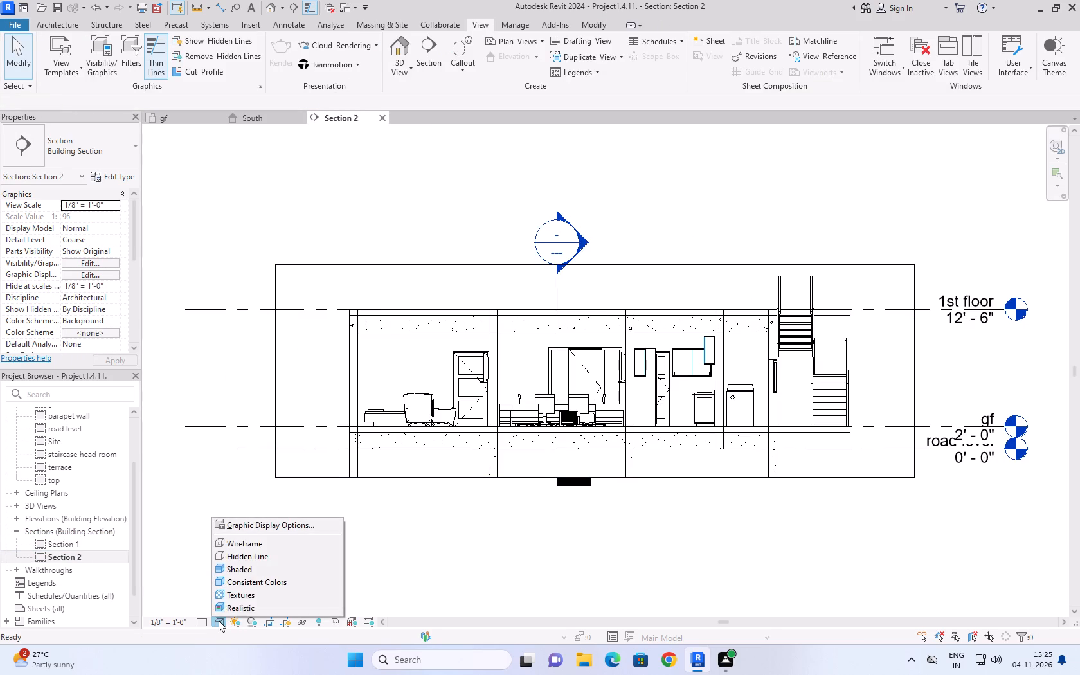
click(228, 604)
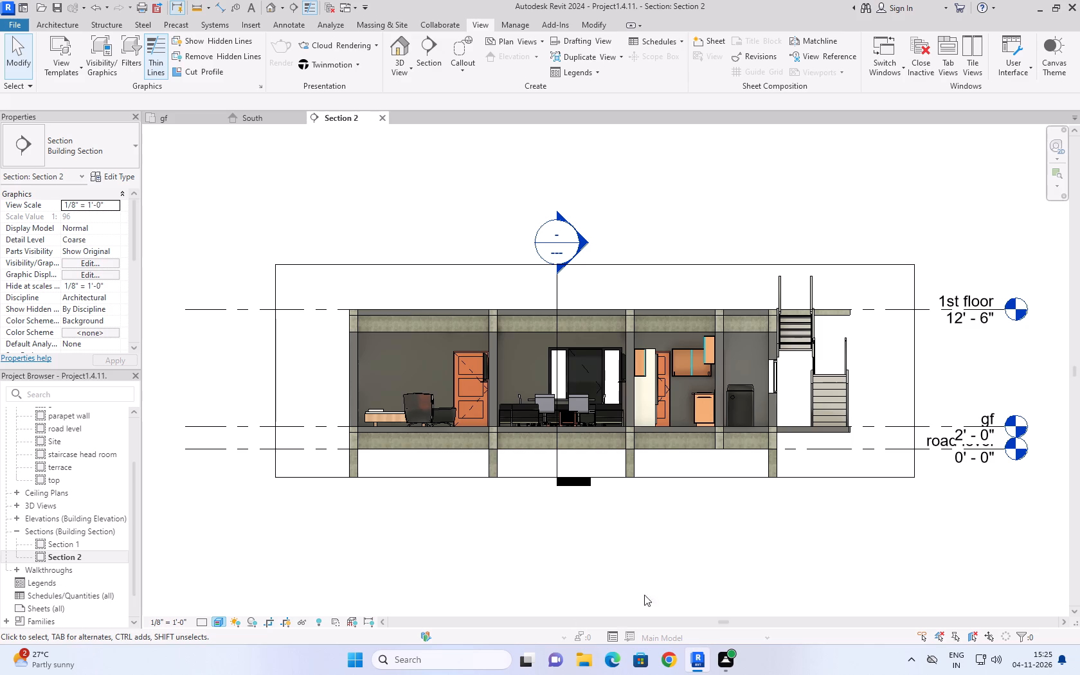
Examine the rooms, furniture, doors and kitchen in Section 2, and reopen it from its marker on the gf plan.
scroll(647, 333, up, 4)
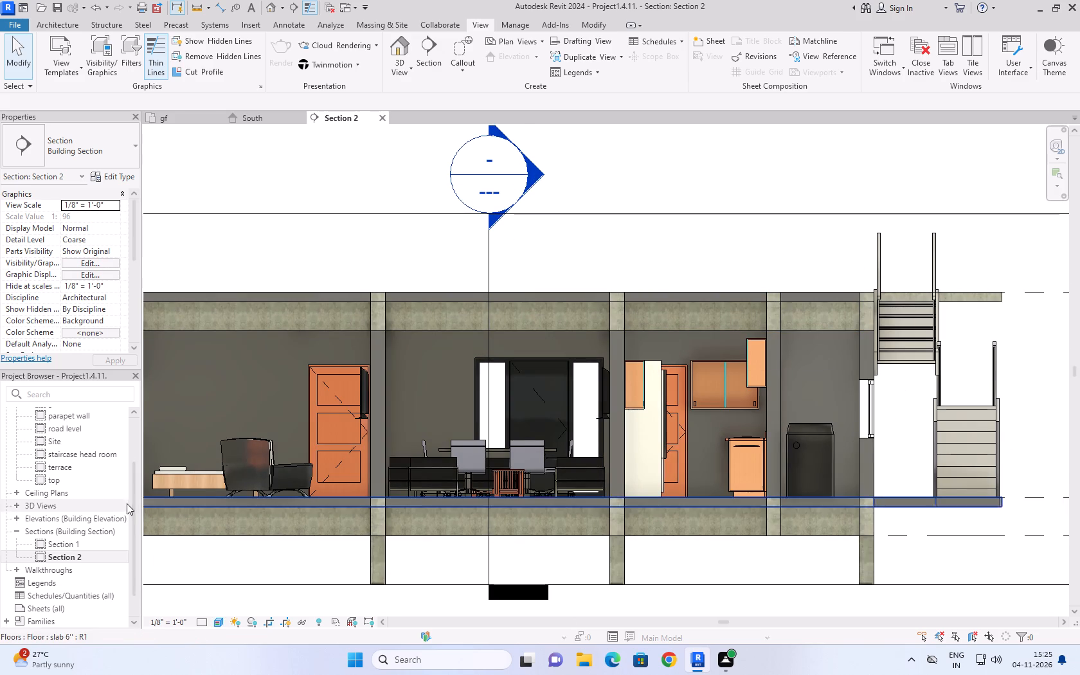
scroll(188, 404, up, 5)
scroll(352, 389, down, 5)
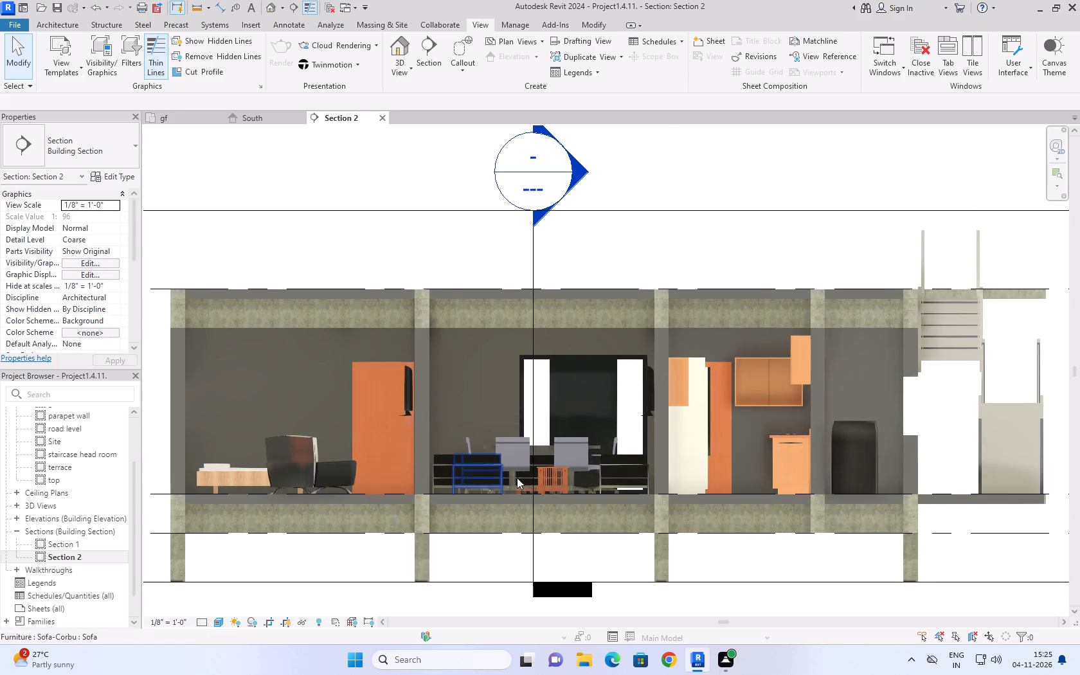
scroll(870, 553, up, 5)
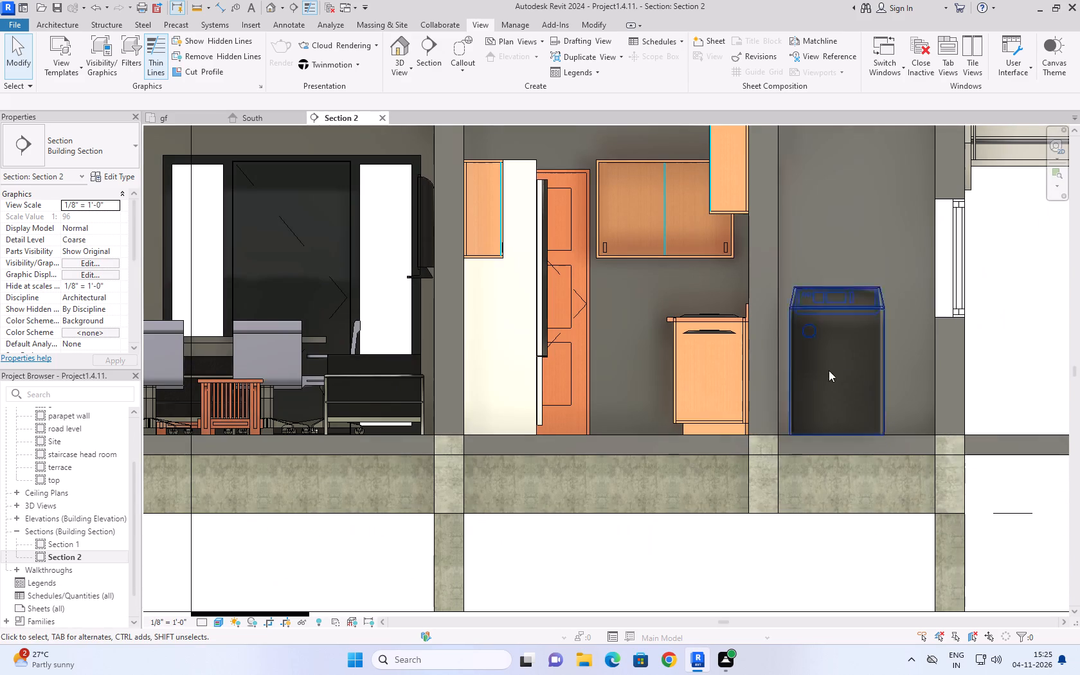
scroll(691, 347, down, 12)
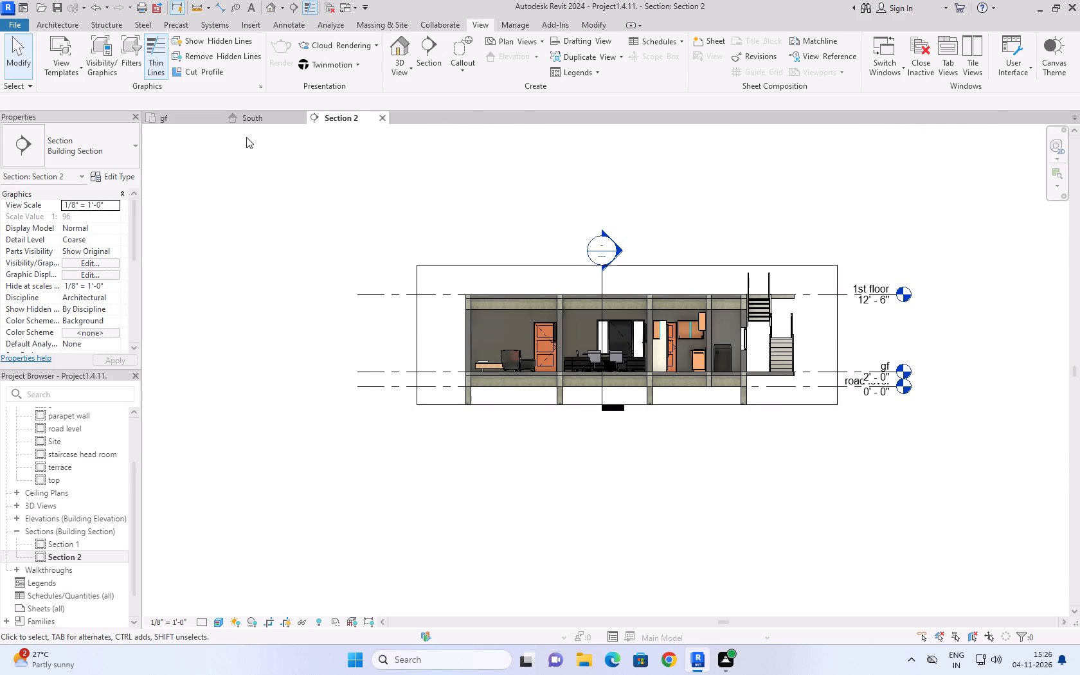
click(165, 122)
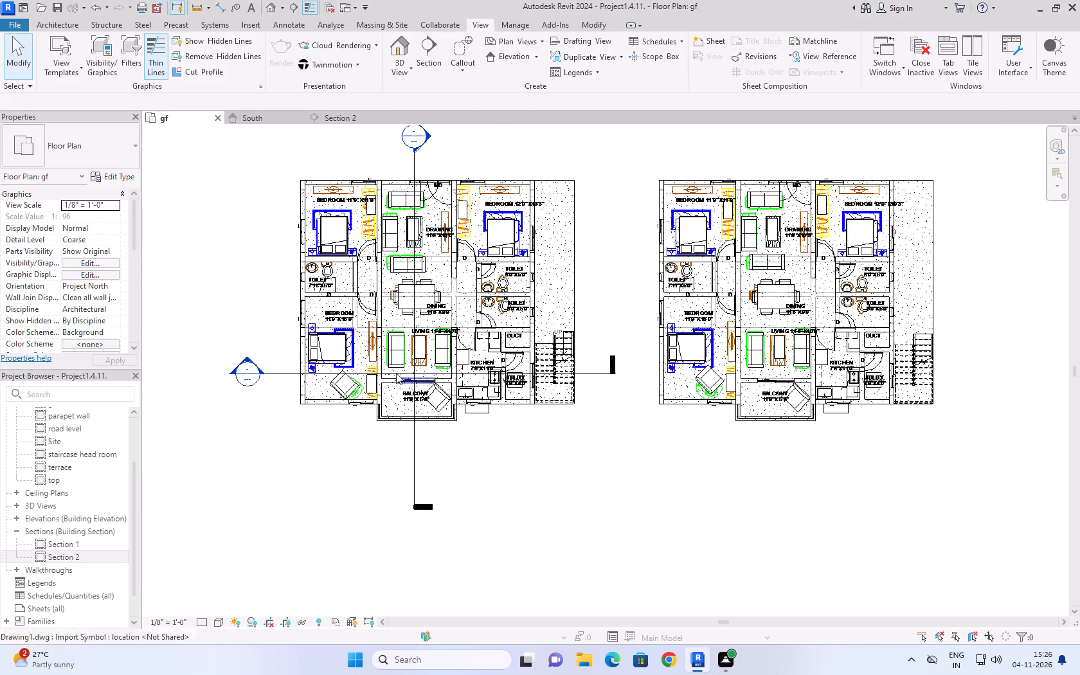
double_click(254, 372)
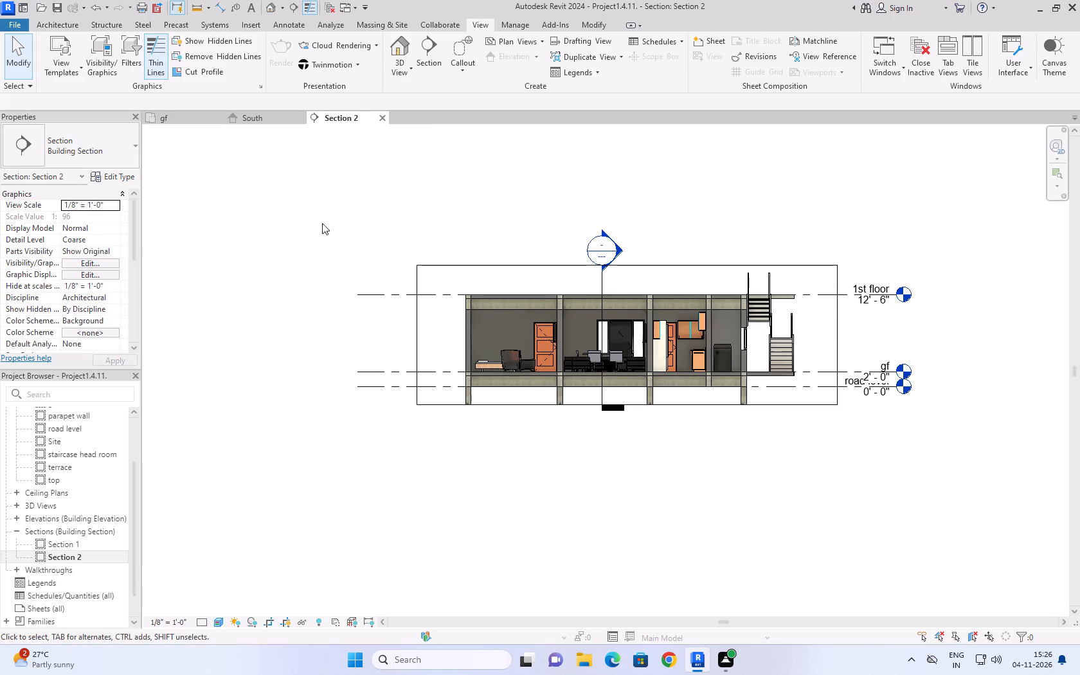
Open the Section 1 view from the South elevation, set its visual style to Realistic and look over its furnished rooms.
click(252, 116)
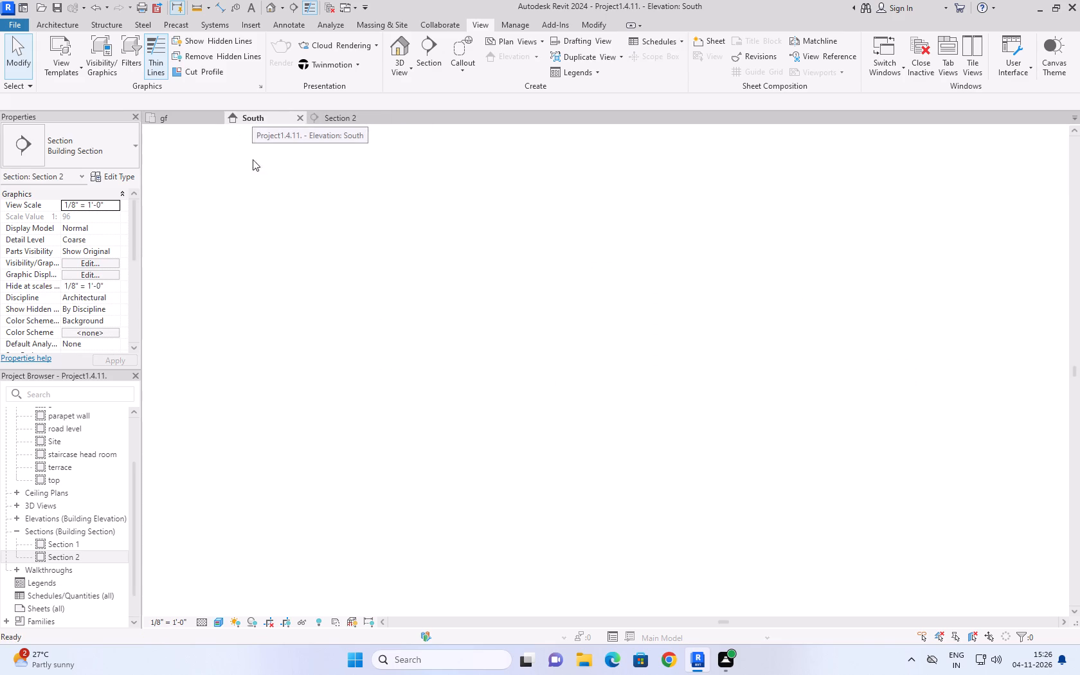
double_click(478, 271)
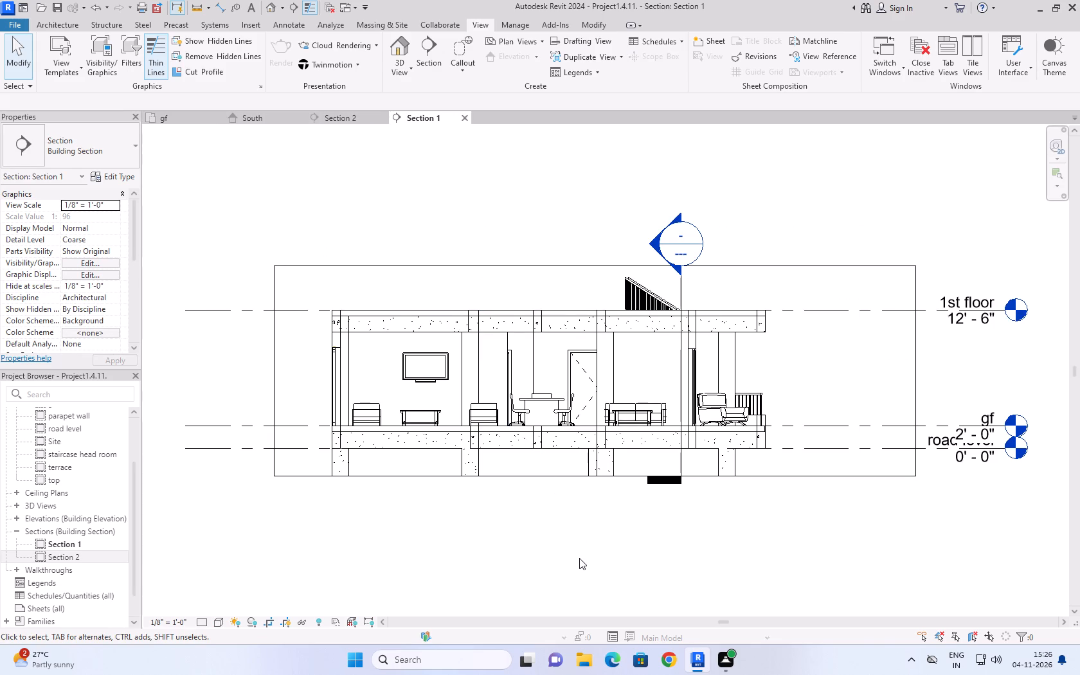
scroll(579, 558, up, 3)
click(219, 622)
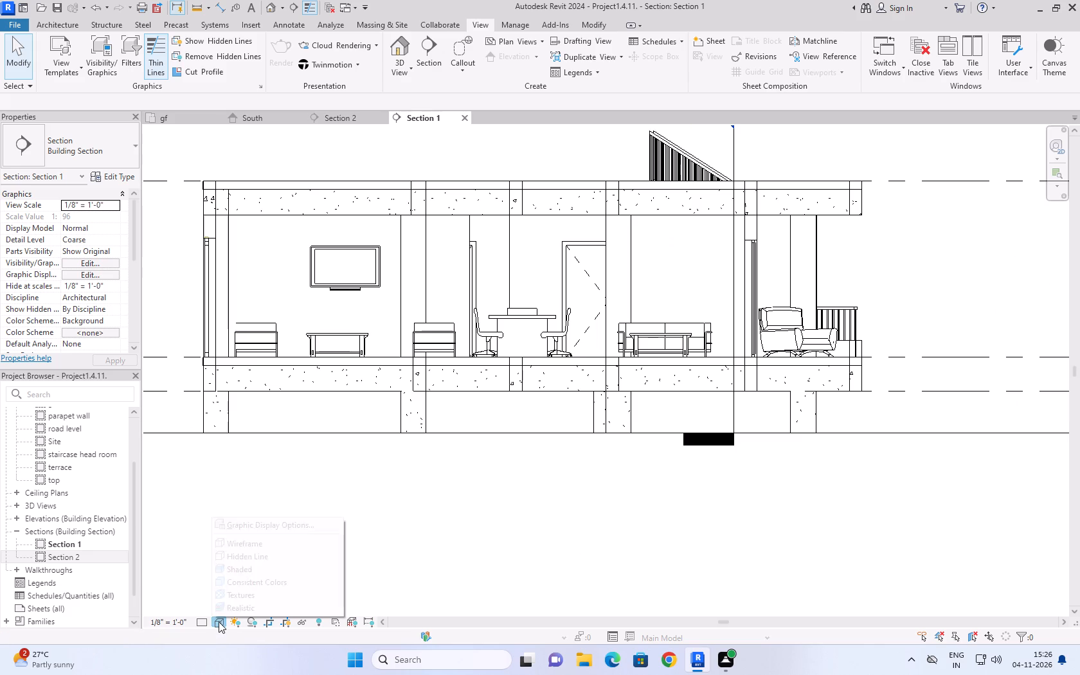
click(238, 607)
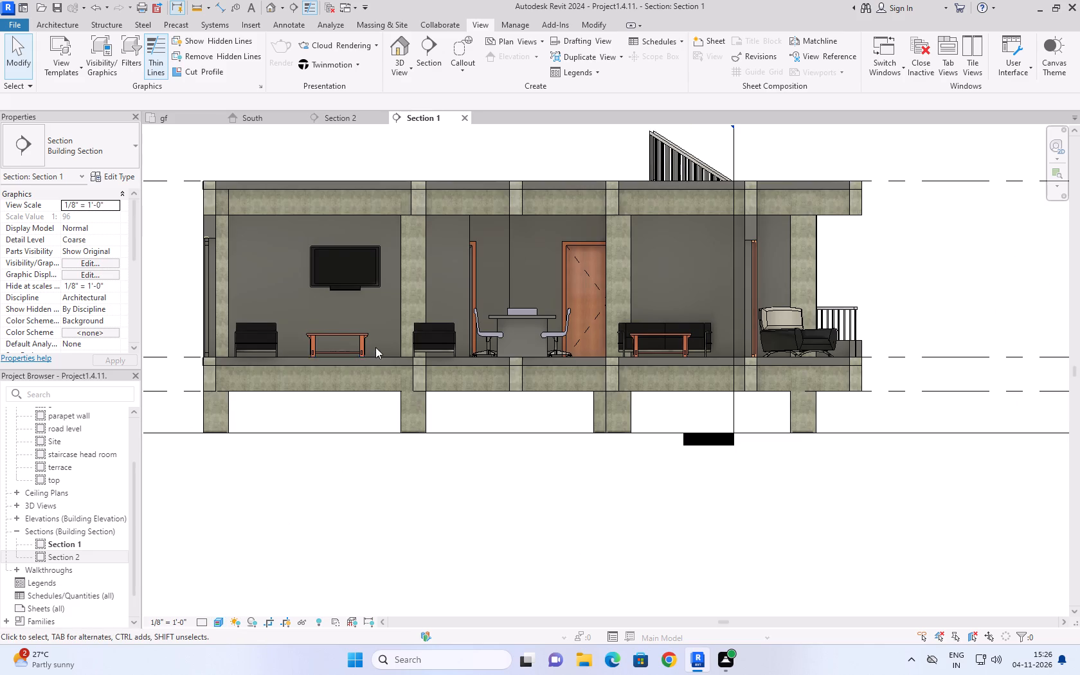
scroll(375, 347, up, 7)
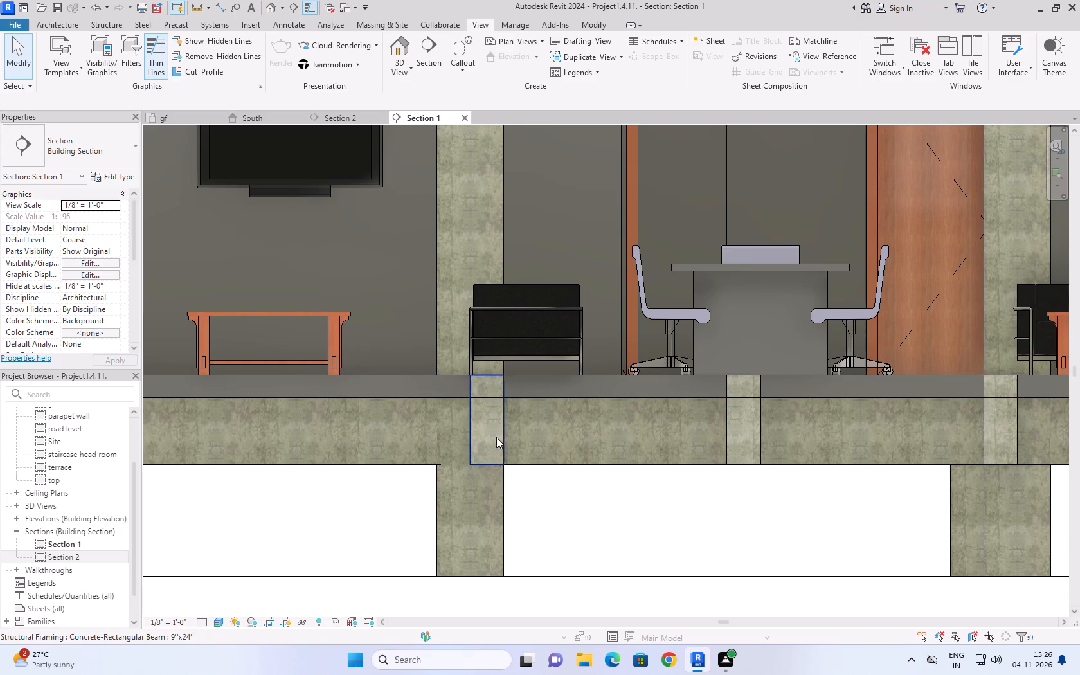
scroll(580, 474, down, 7)
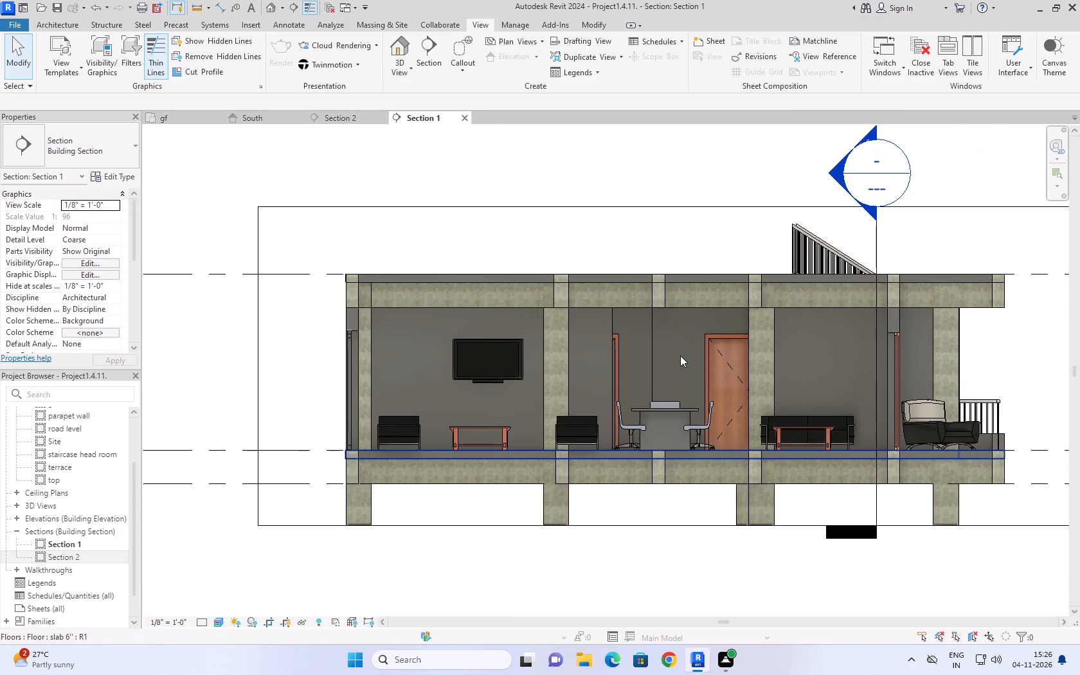
Delete the east-west Section 2 line and its view from the west block in the gf plan.
click(179, 123)
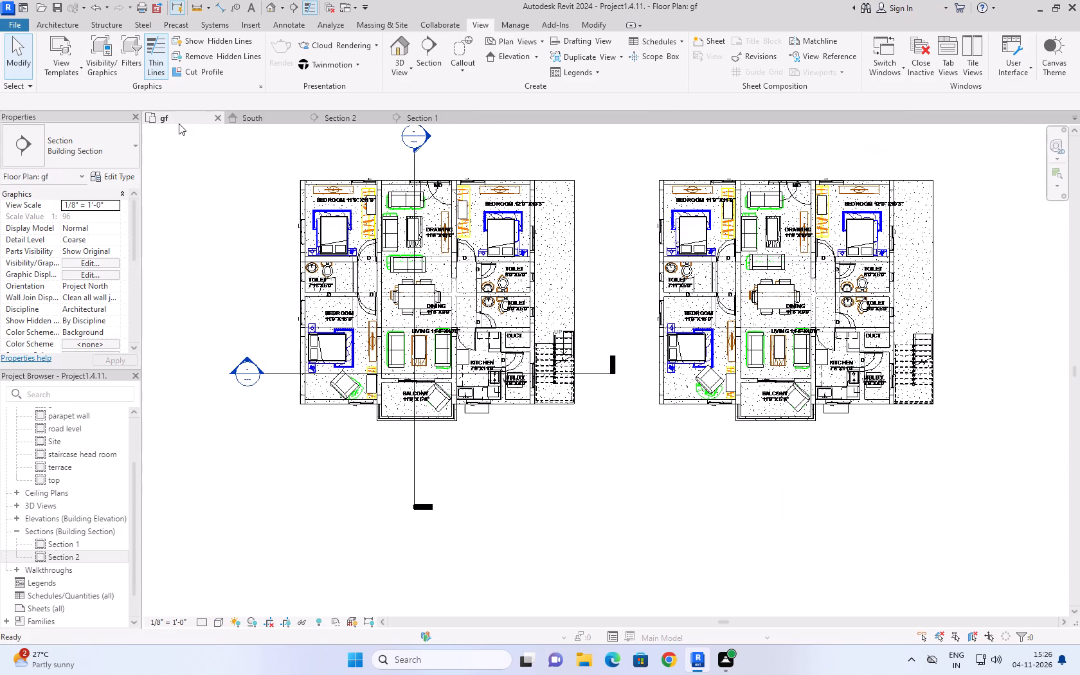
click(580, 556)
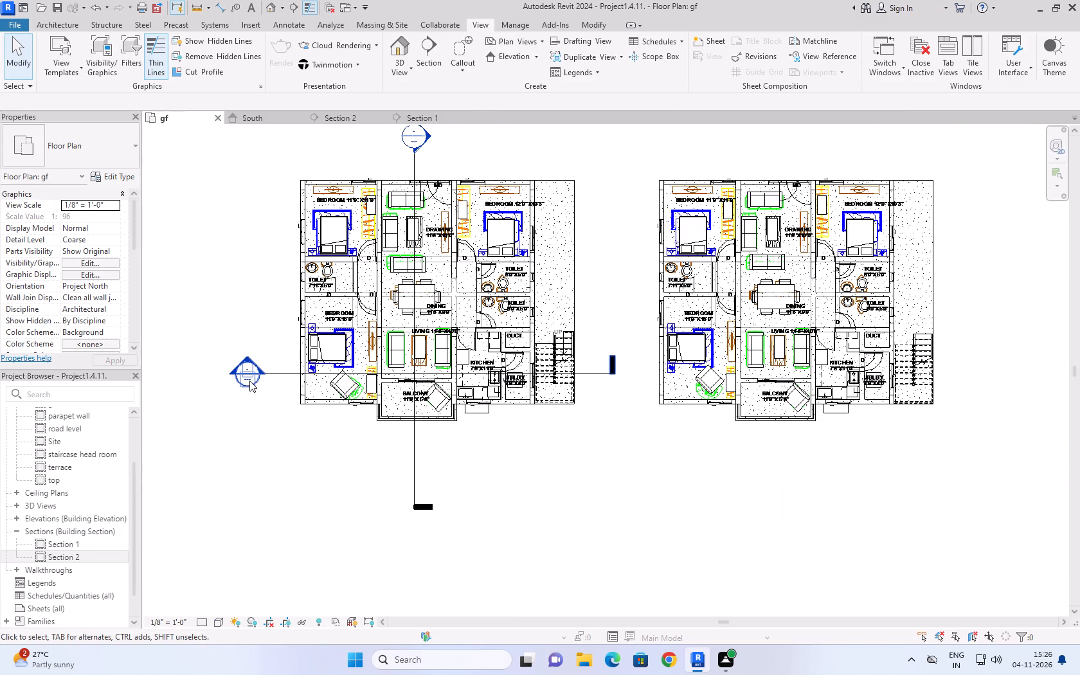
right_click(246, 372)
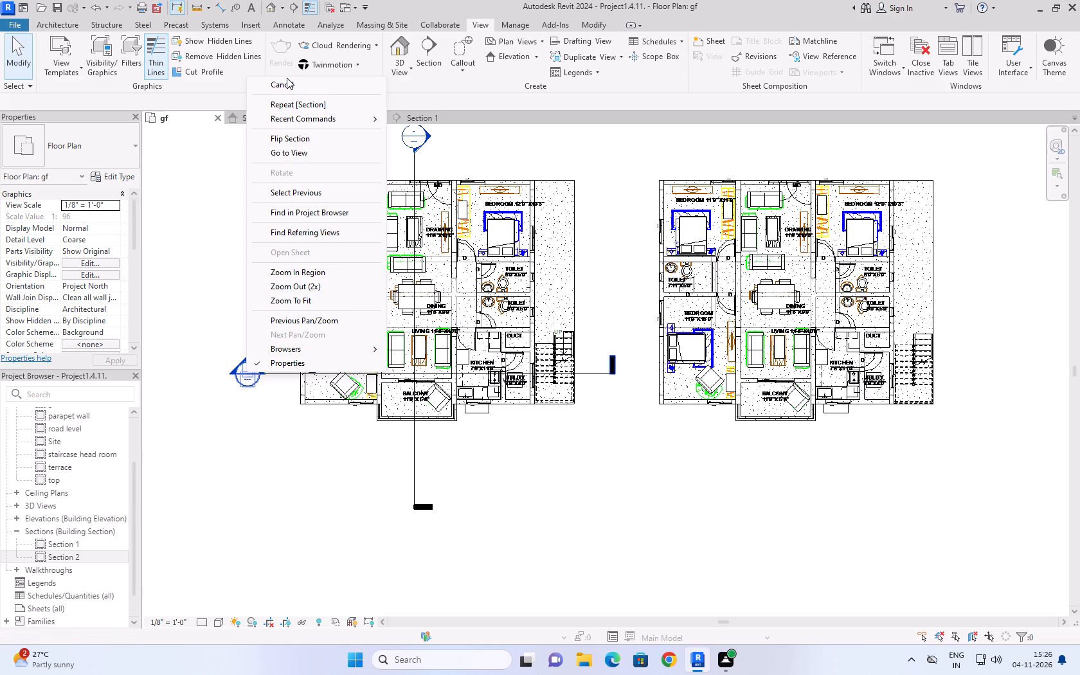
click(287, 78)
right_click(249, 380)
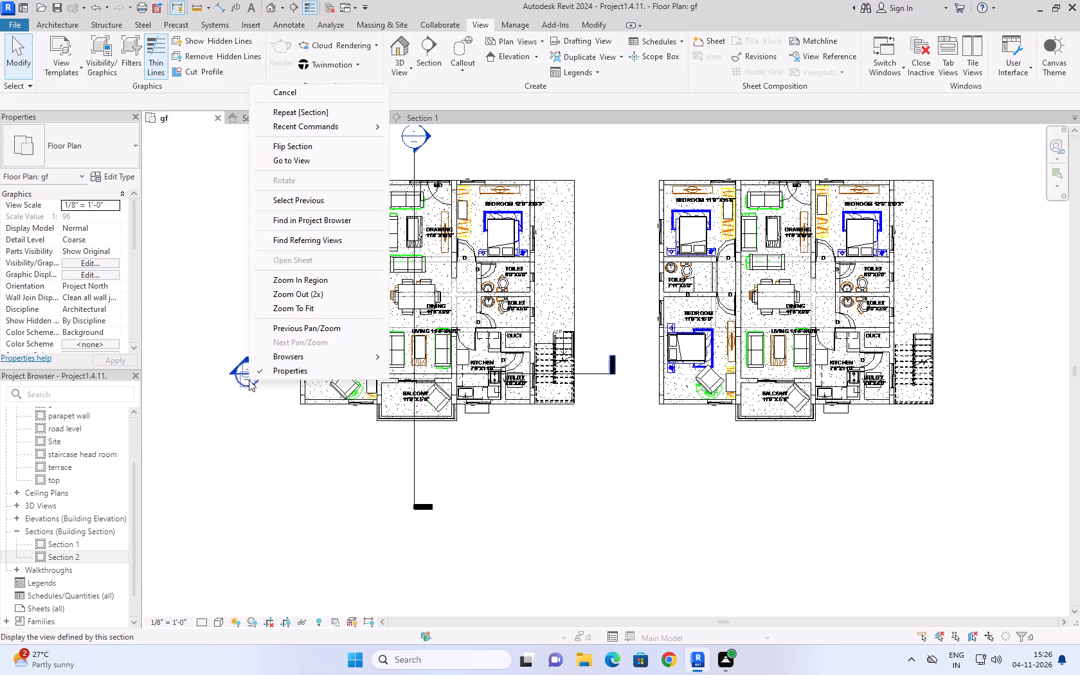
click(317, 94)
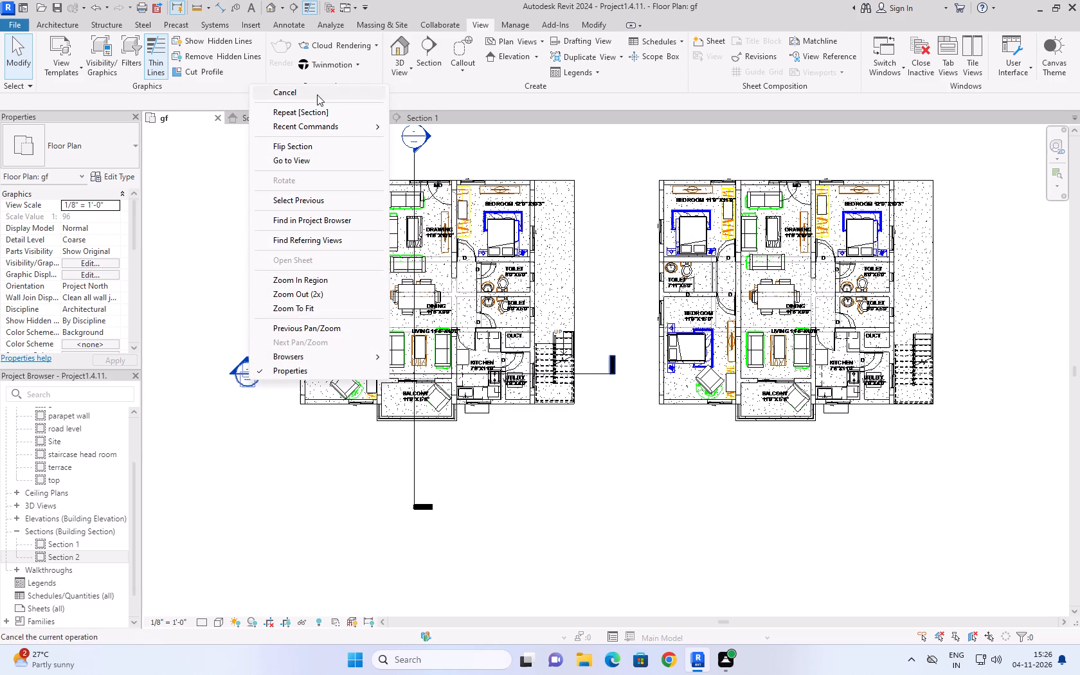
drag(244, 317, 255, 426)
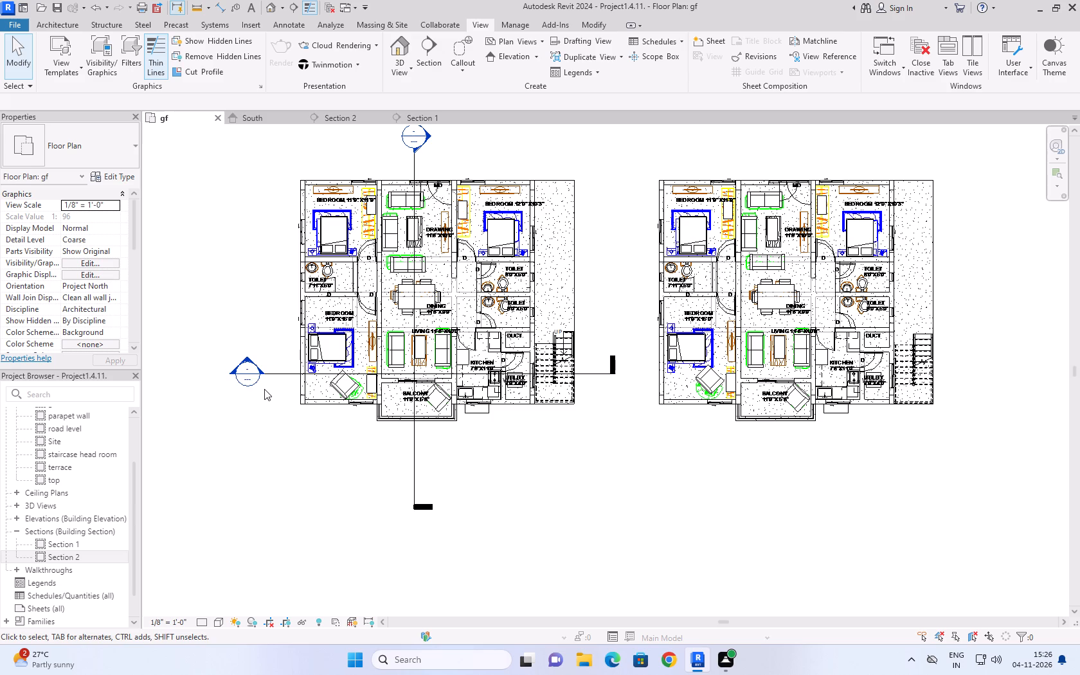
click(266, 373)
click(278, 374)
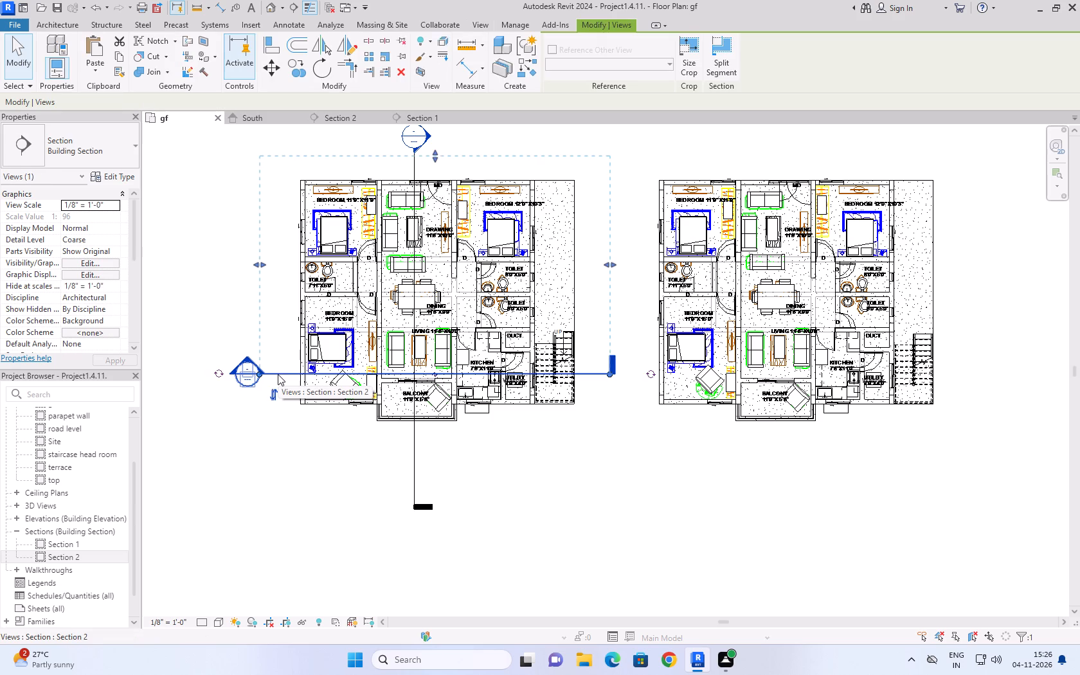
key(Delete)
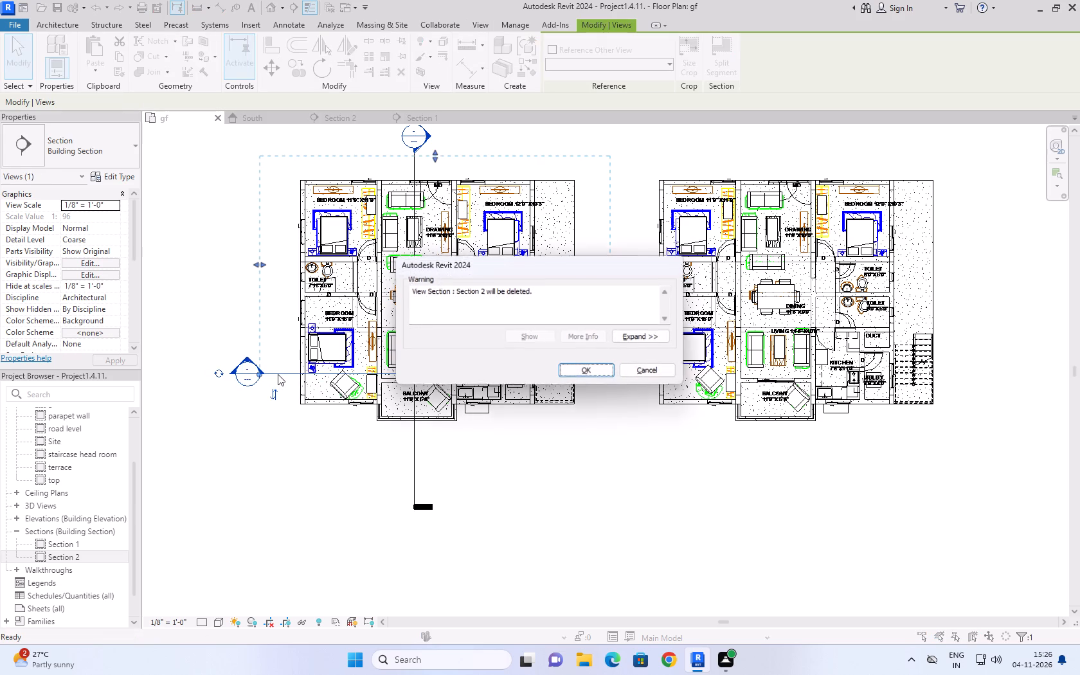
click(603, 368)
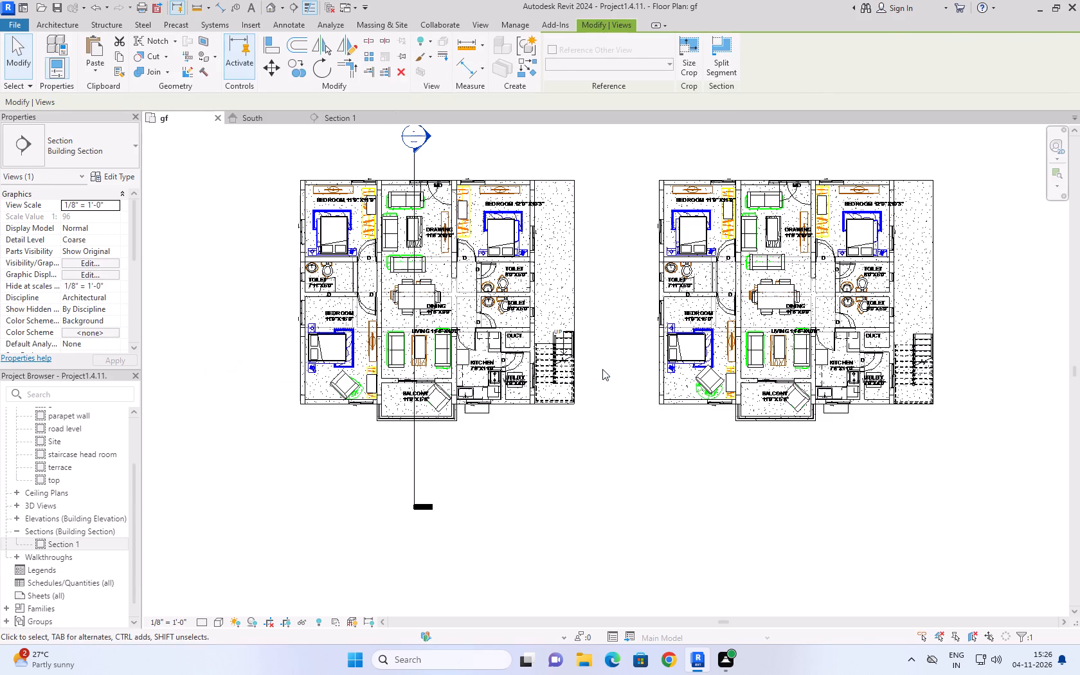
Delete the north-south Section 1 line and its view from the gf plan.
right_click(411, 161)
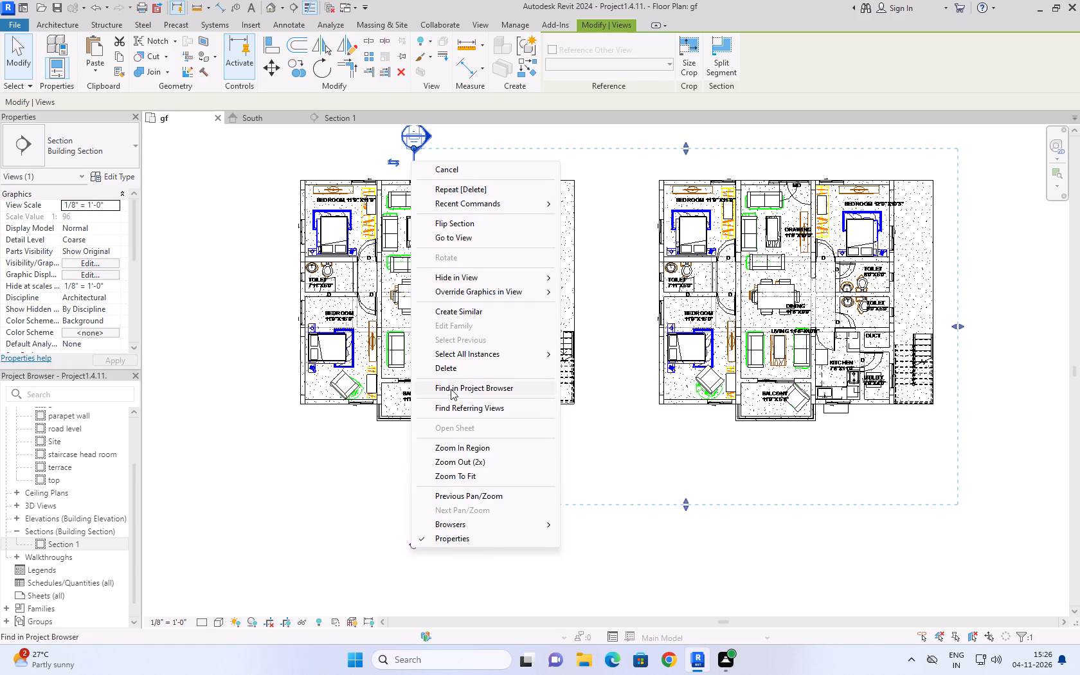
click(453, 368)
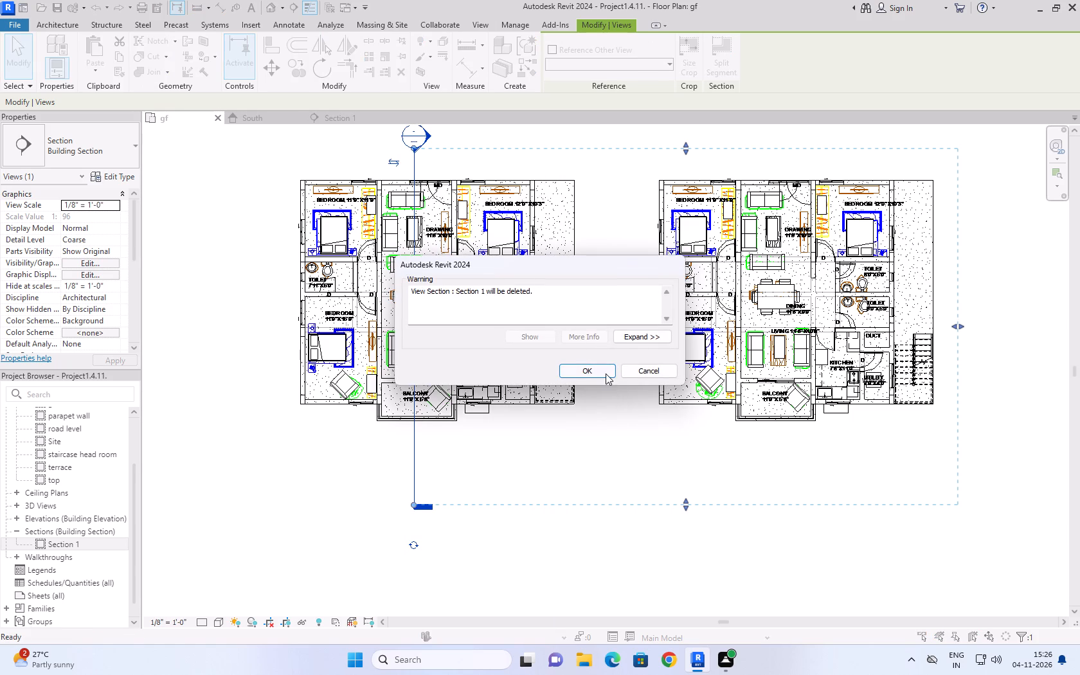
click(605, 372)
click(604, 507)
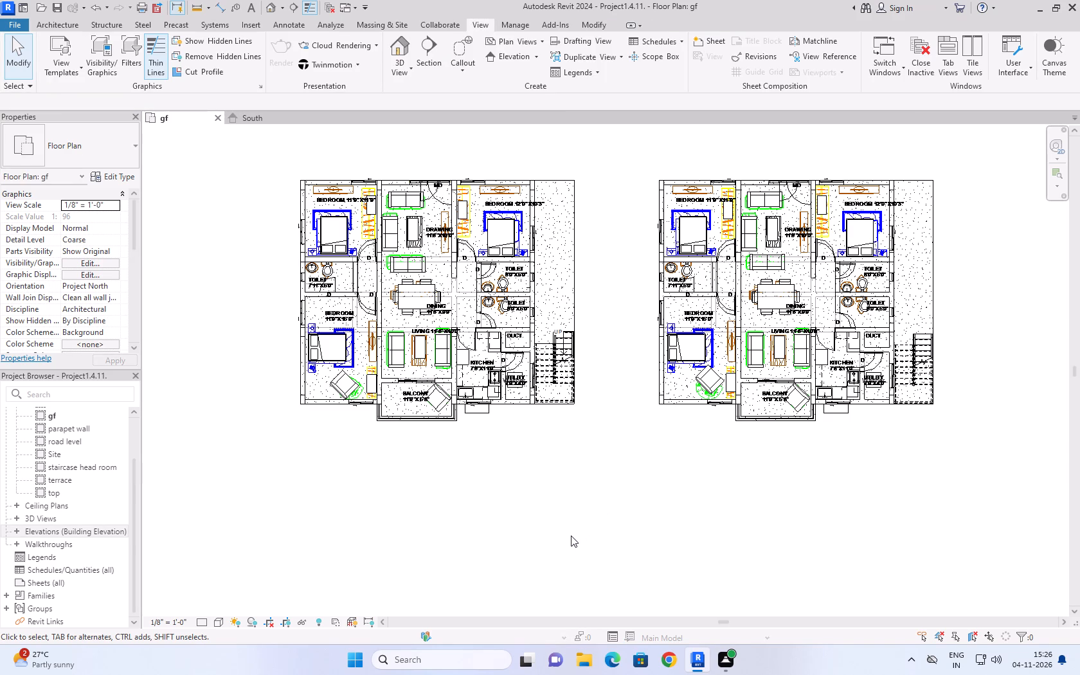
Open the default 3D view from the South elevation and look over the two blocks.
click(278, 113)
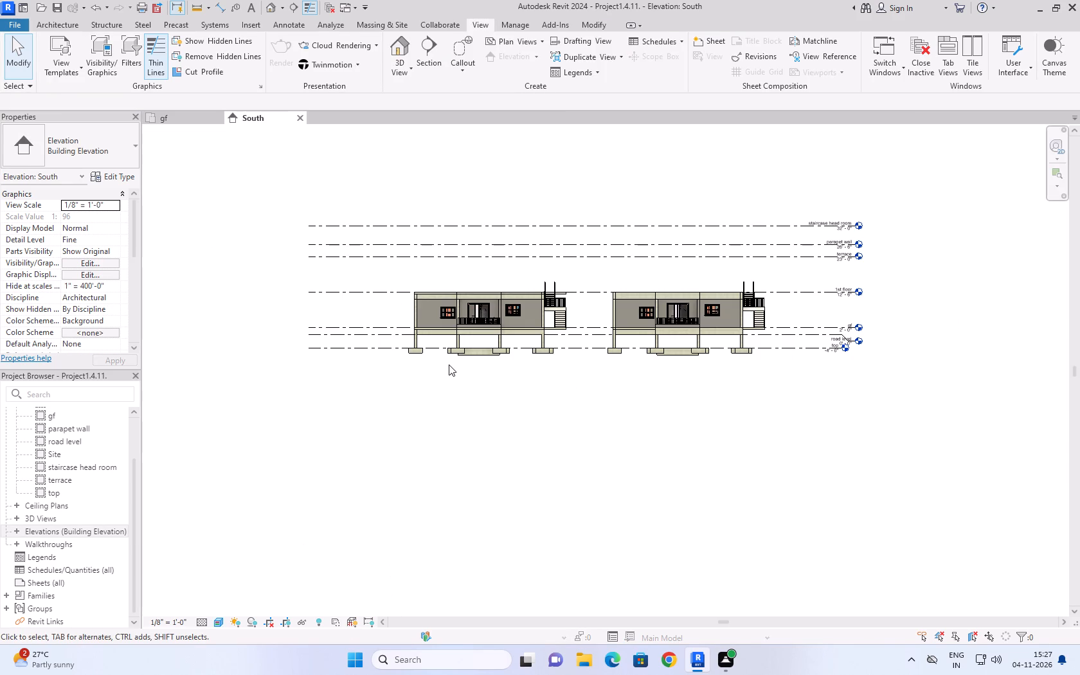
click(406, 67)
click(411, 85)
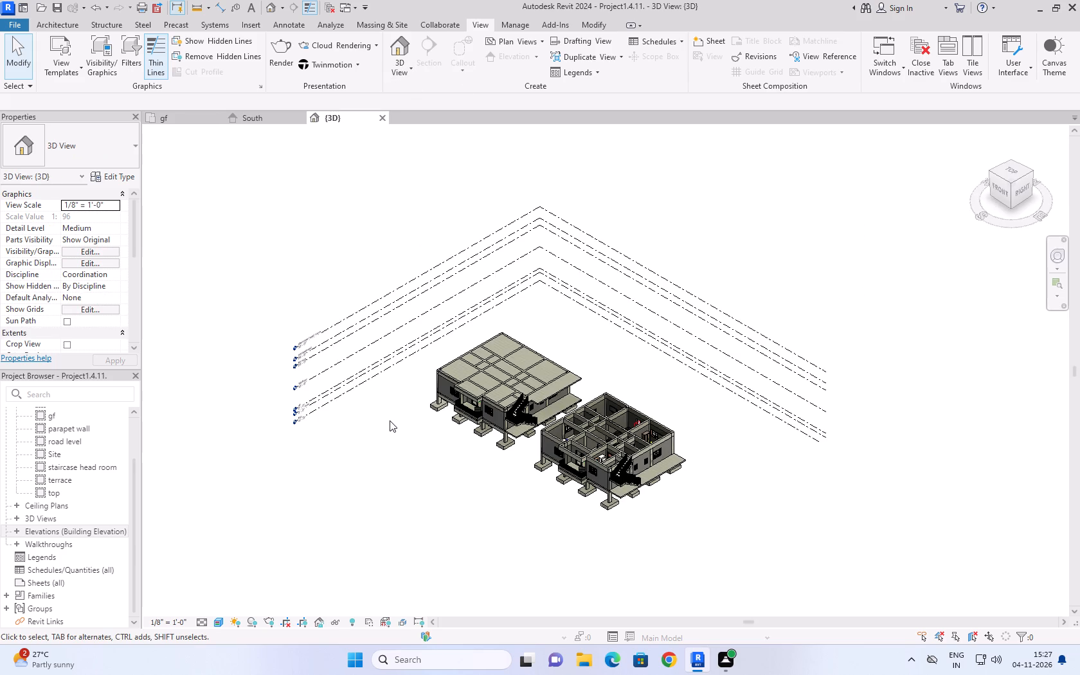
scroll(407, 372, up, 4)
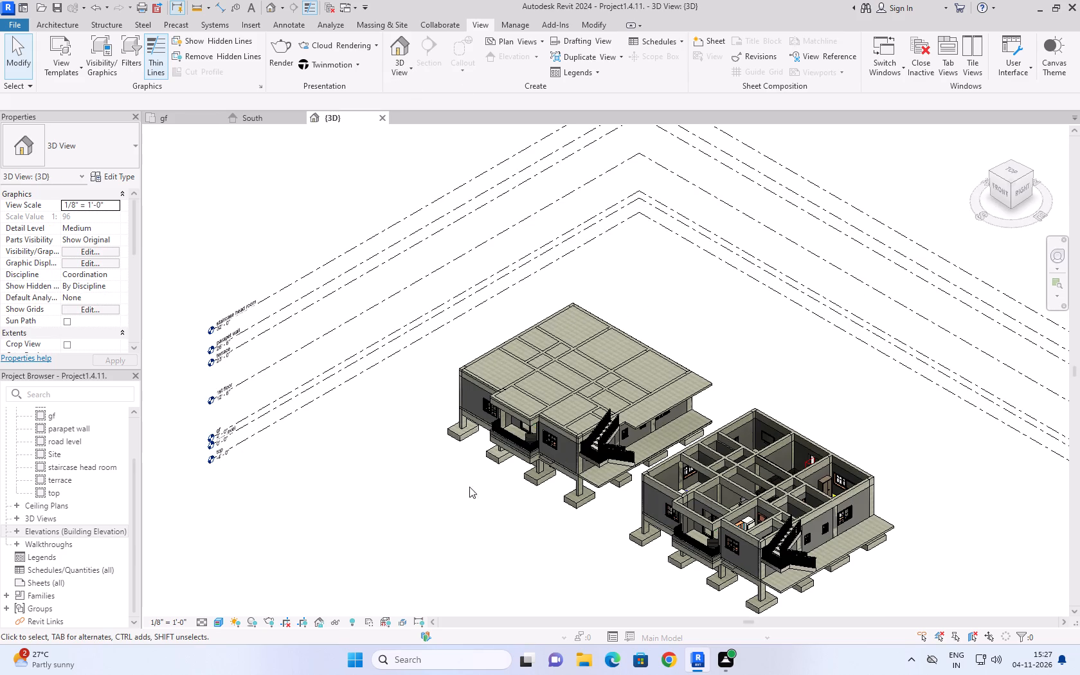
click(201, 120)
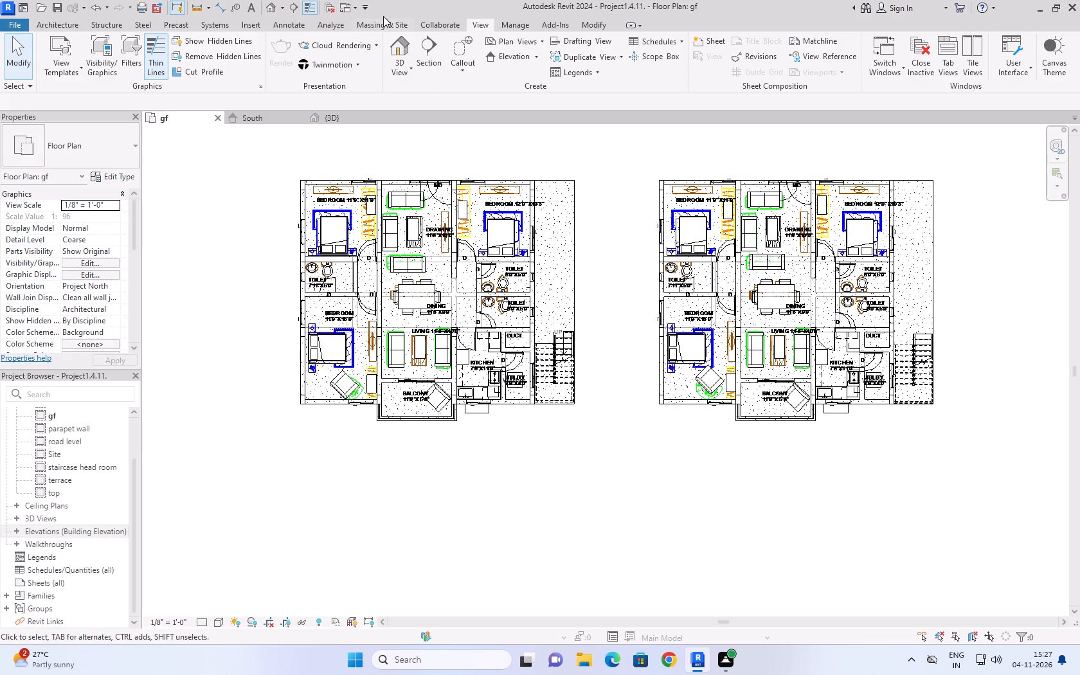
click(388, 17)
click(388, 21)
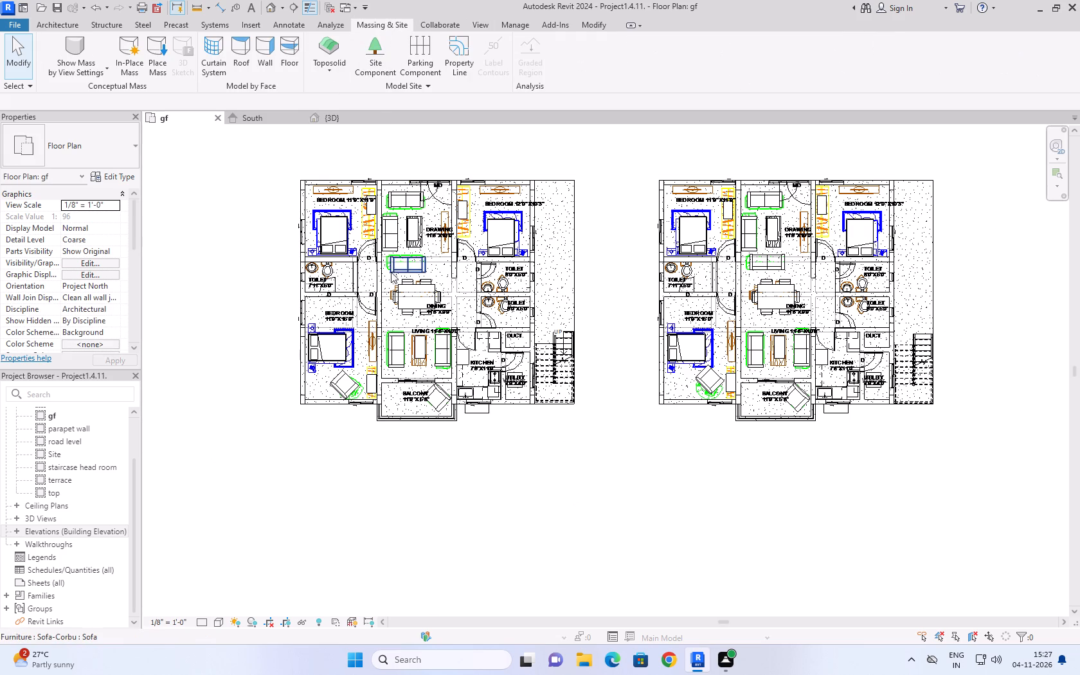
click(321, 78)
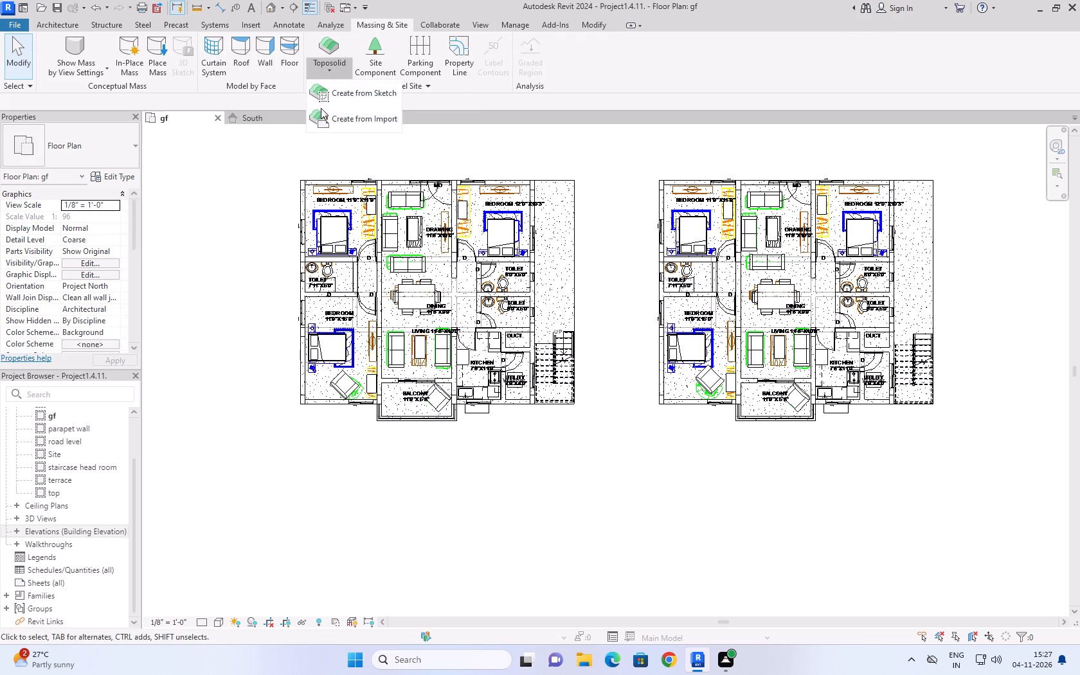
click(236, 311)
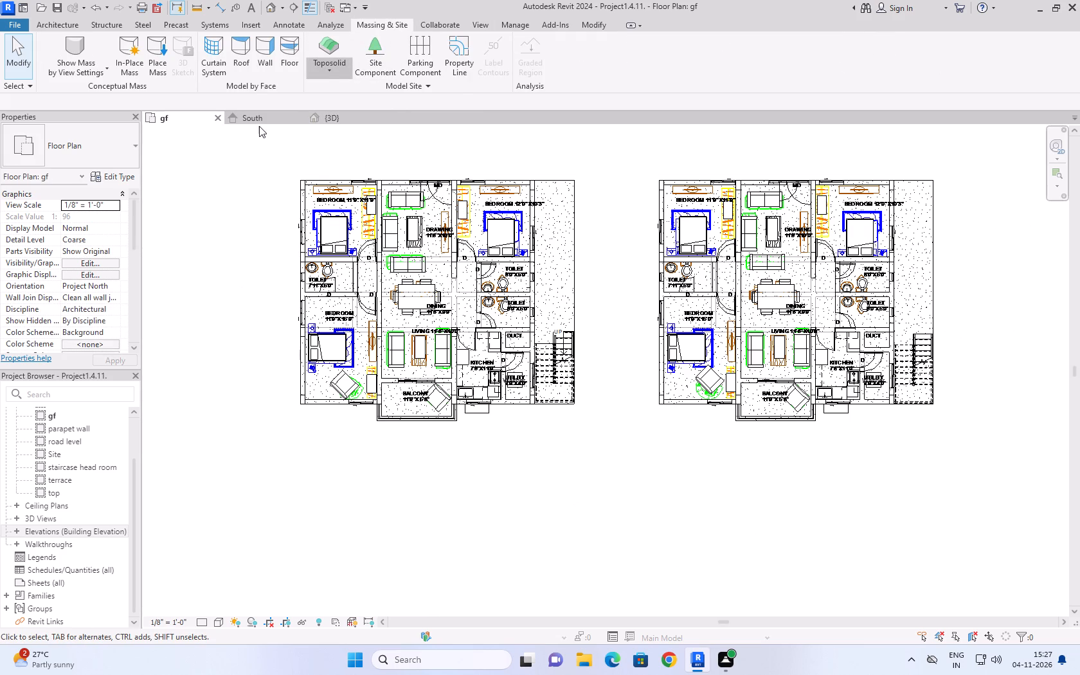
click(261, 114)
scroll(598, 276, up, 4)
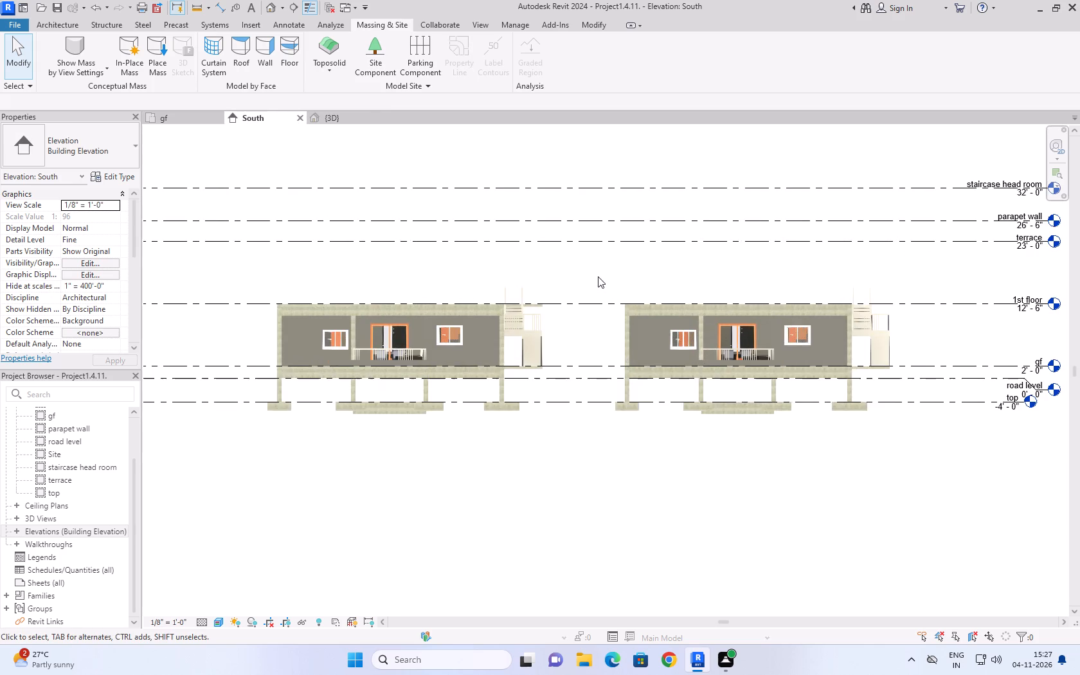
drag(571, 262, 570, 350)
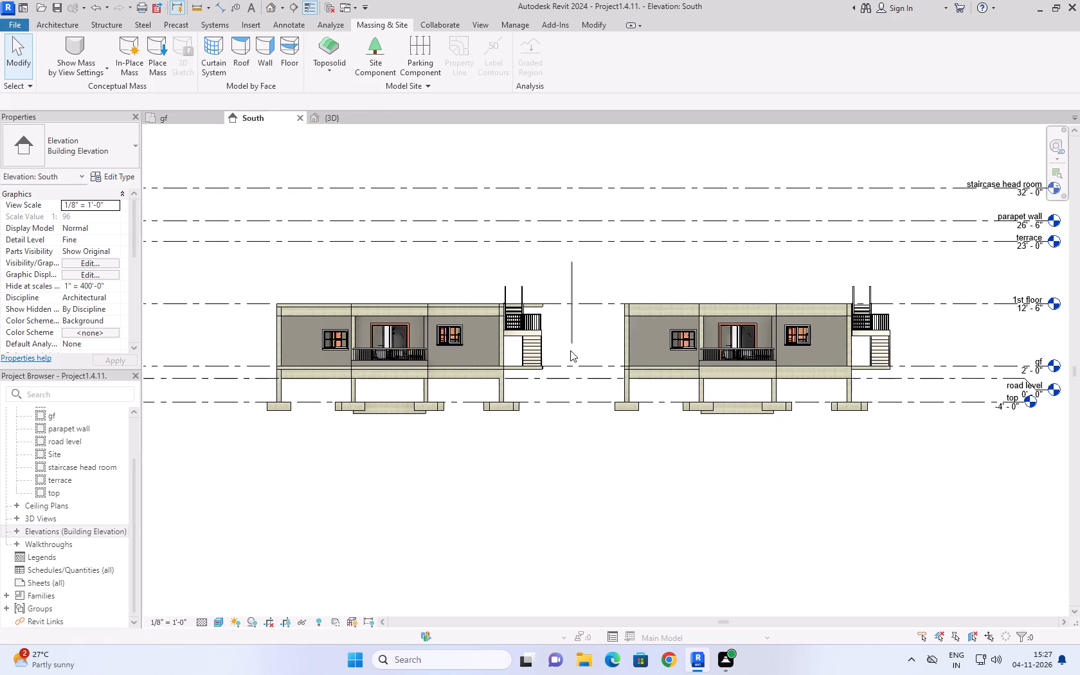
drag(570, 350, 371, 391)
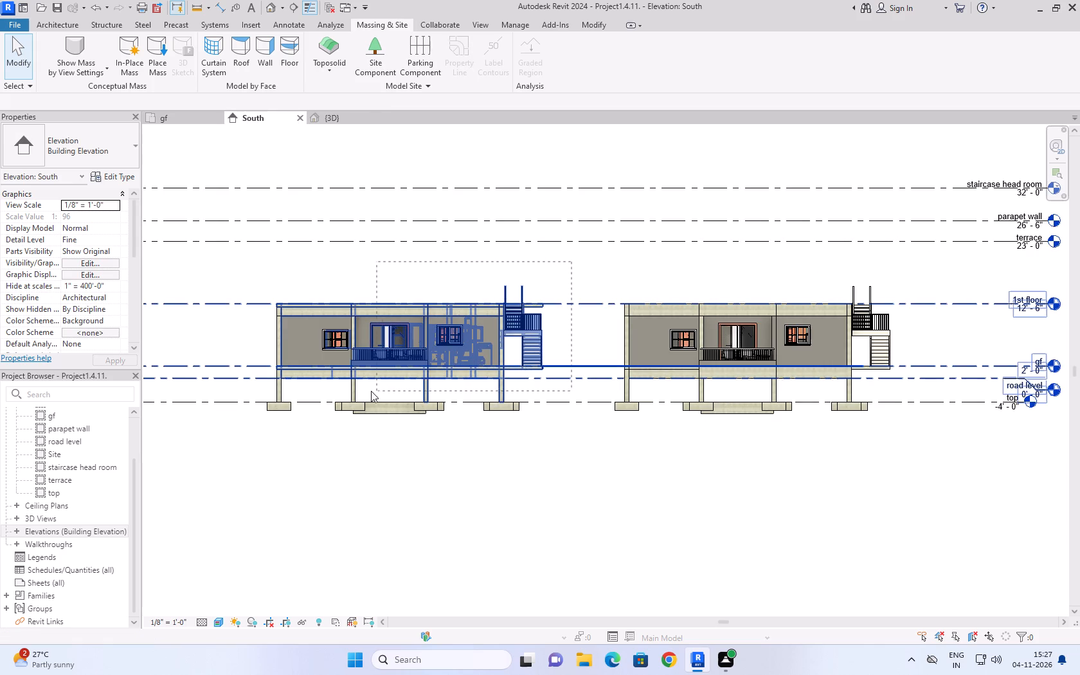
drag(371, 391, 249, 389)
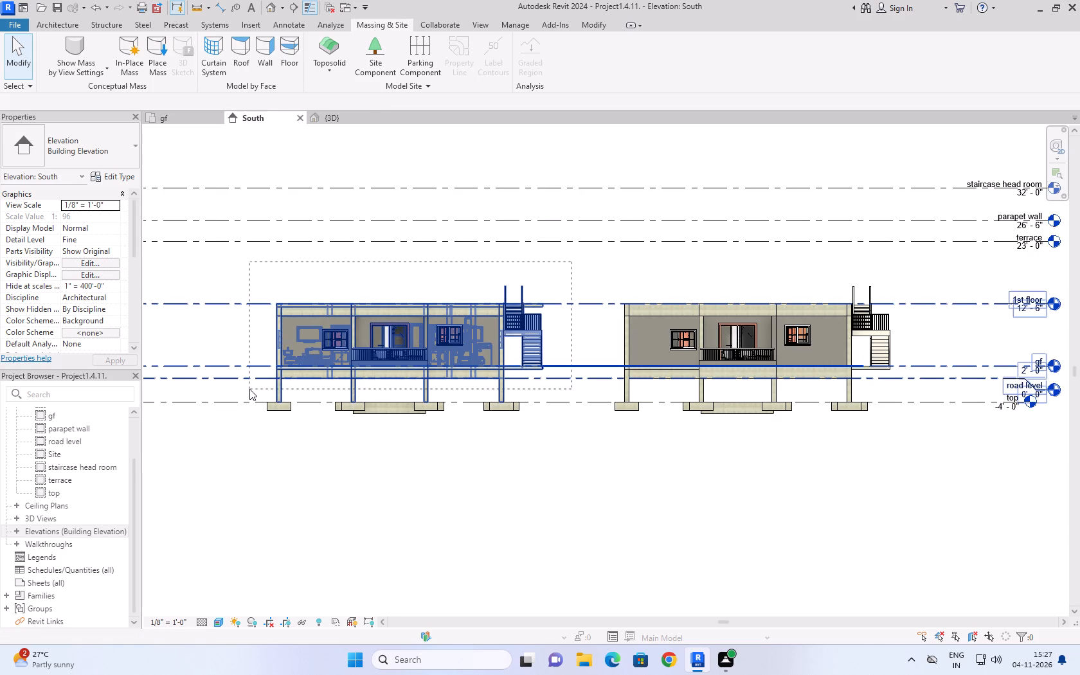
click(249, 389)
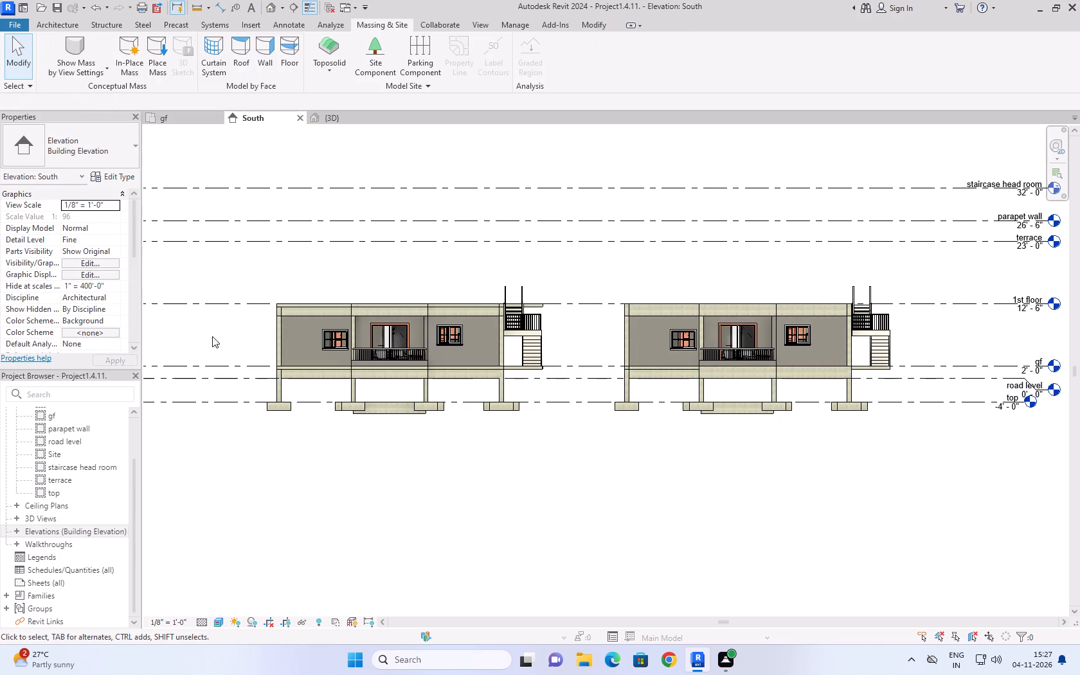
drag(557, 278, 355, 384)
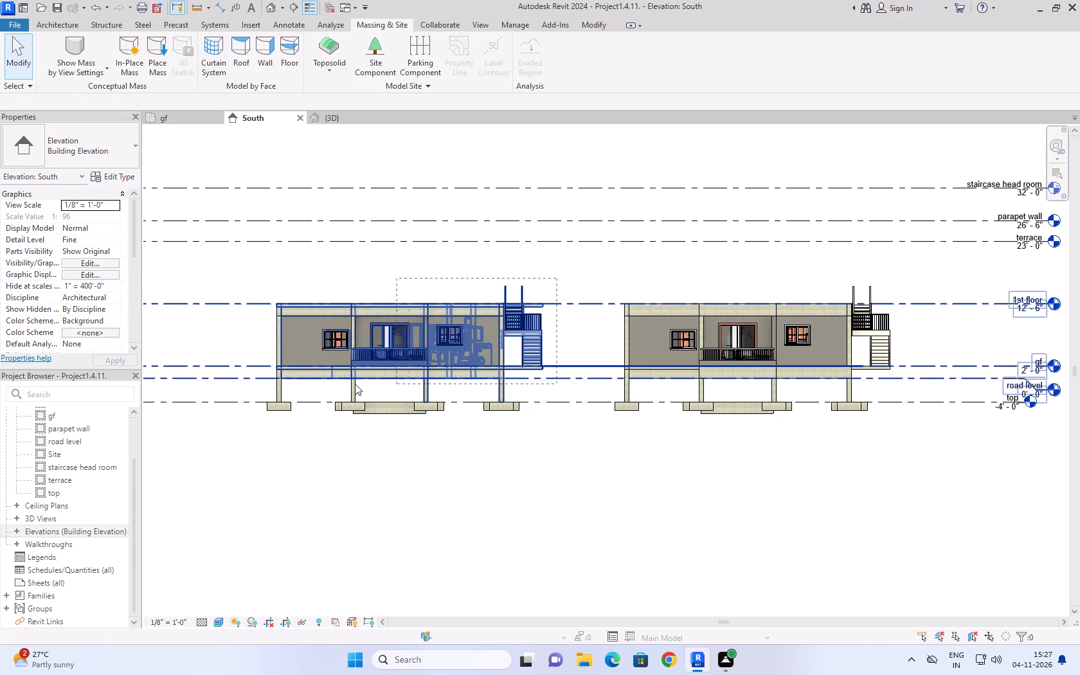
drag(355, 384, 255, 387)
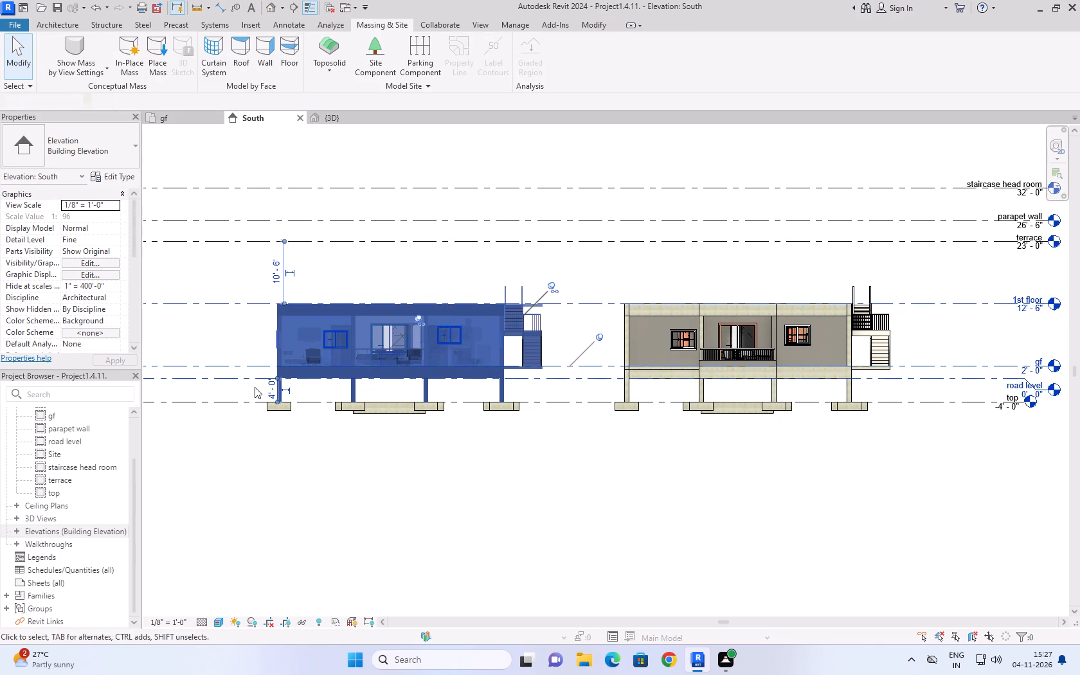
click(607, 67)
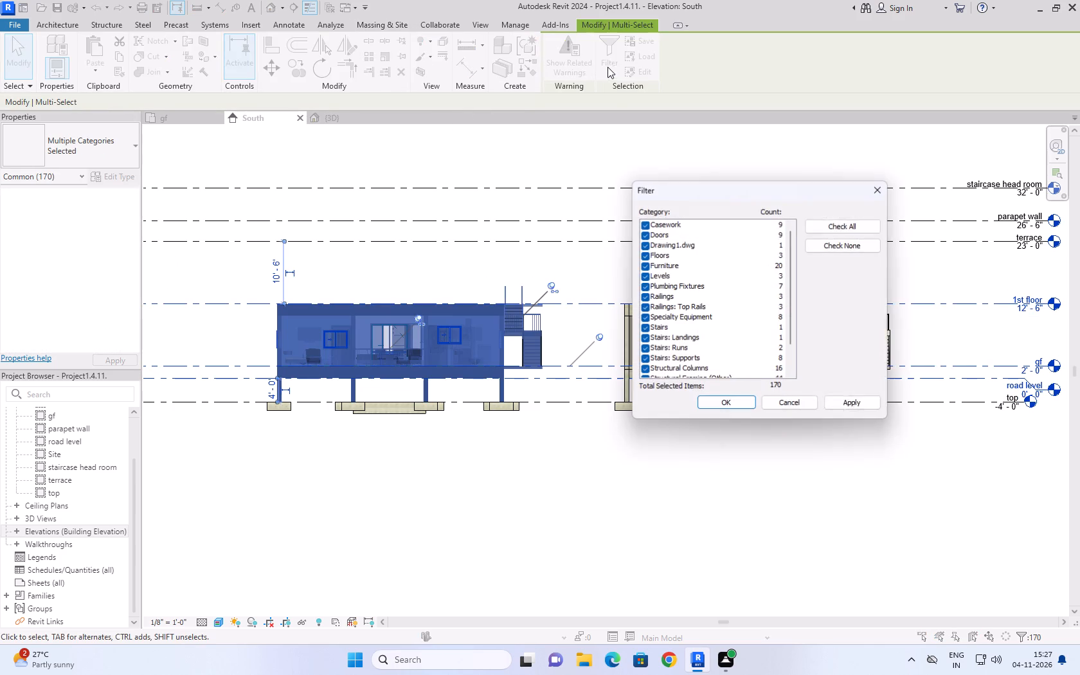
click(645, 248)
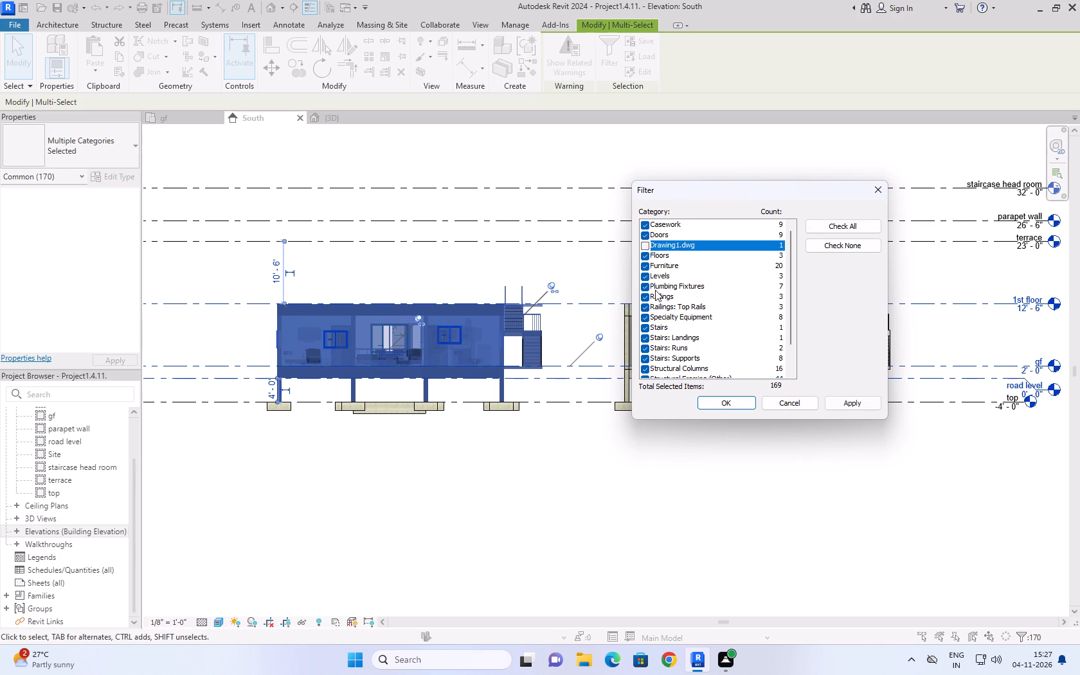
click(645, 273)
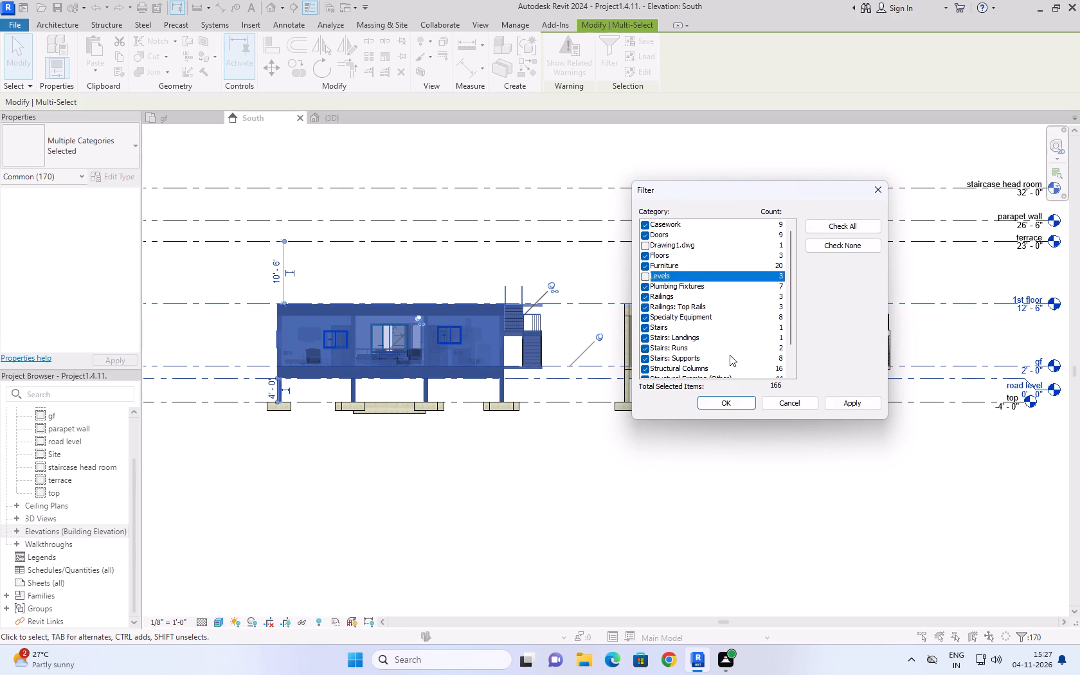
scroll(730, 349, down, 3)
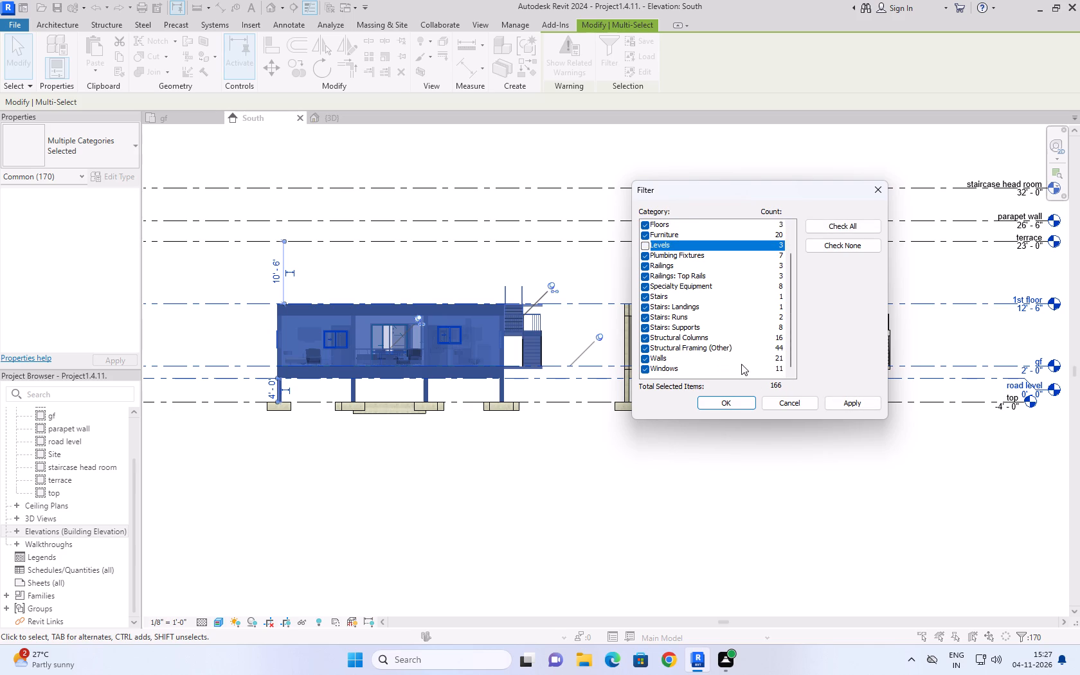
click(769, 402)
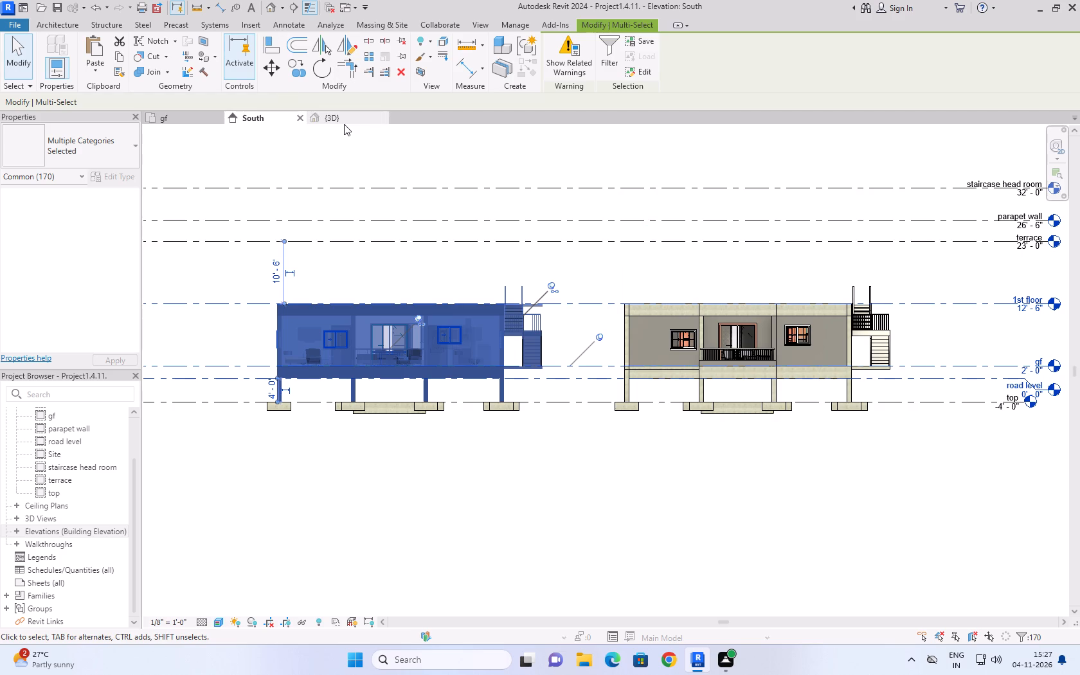
Select both whole blocks in the 3D view with all filter categories kept, copy them and paste aligned to the 1st floor level.
click(344, 124)
click(345, 121)
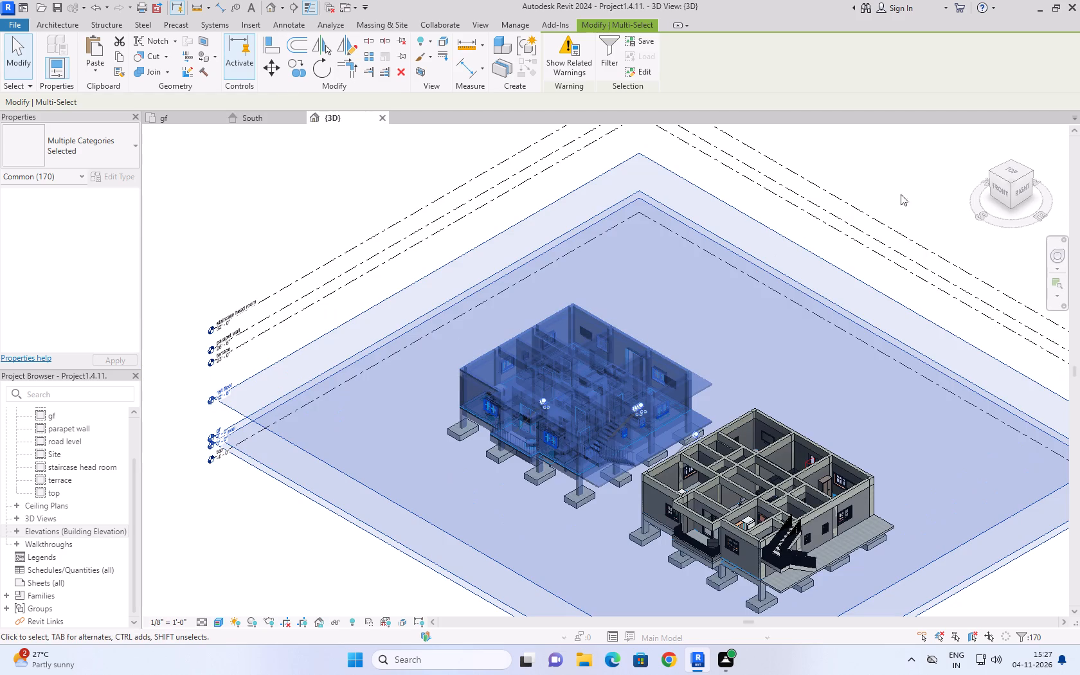
click(901, 165)
click(1015, 172)
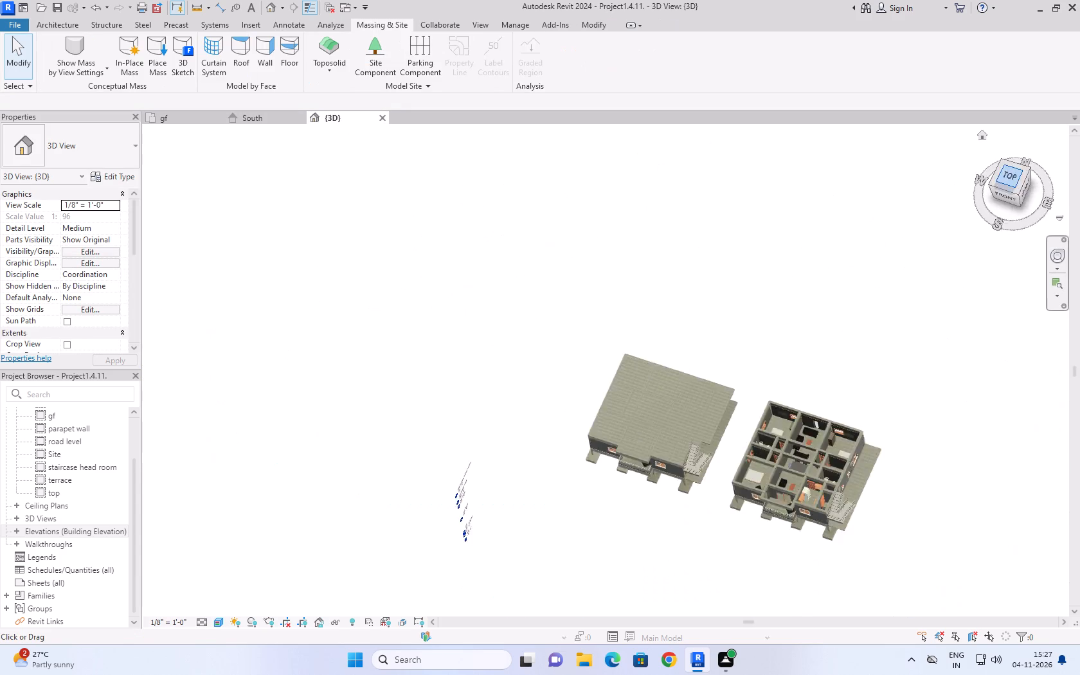
scroll(665, 463, up, 6)
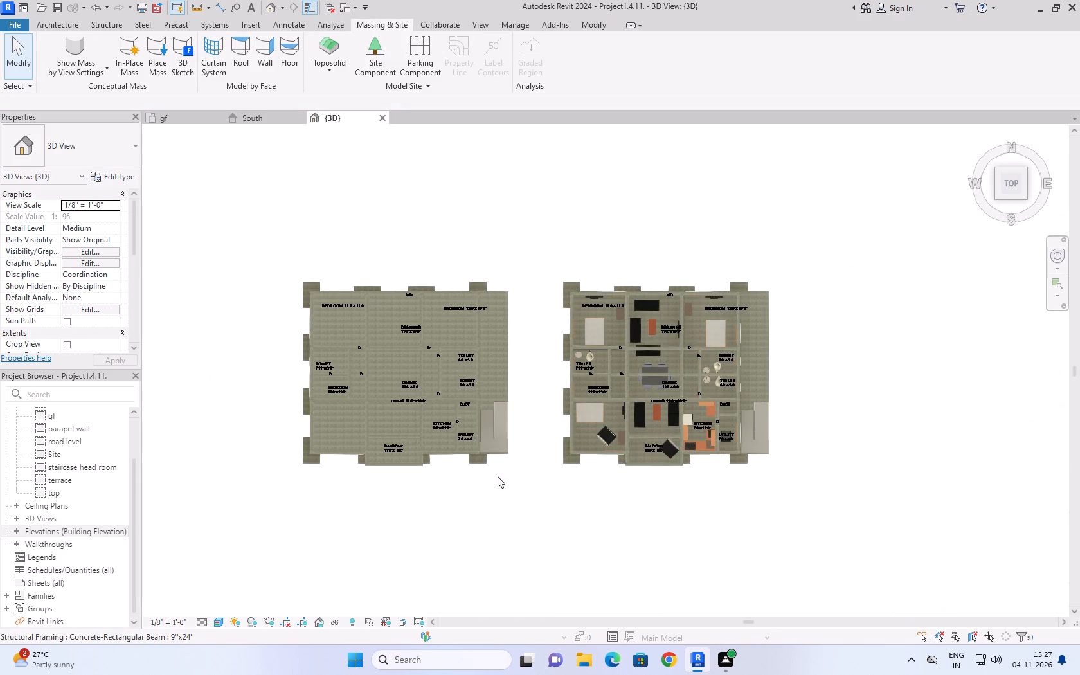
drag(263, 184, 856, 528)
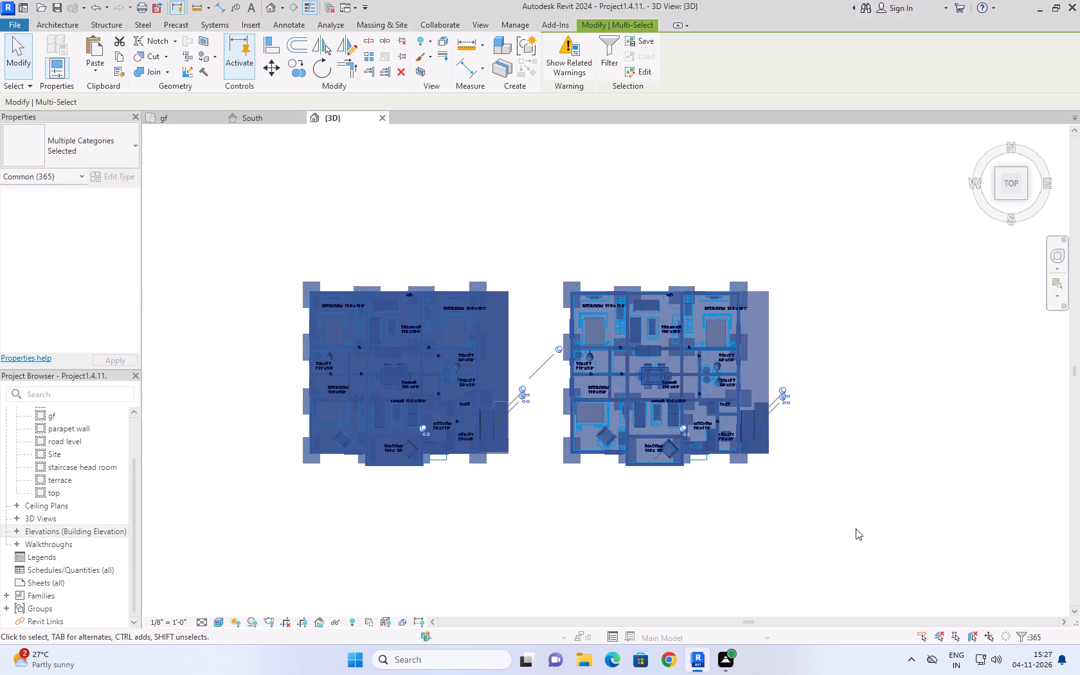
click(595, 59)
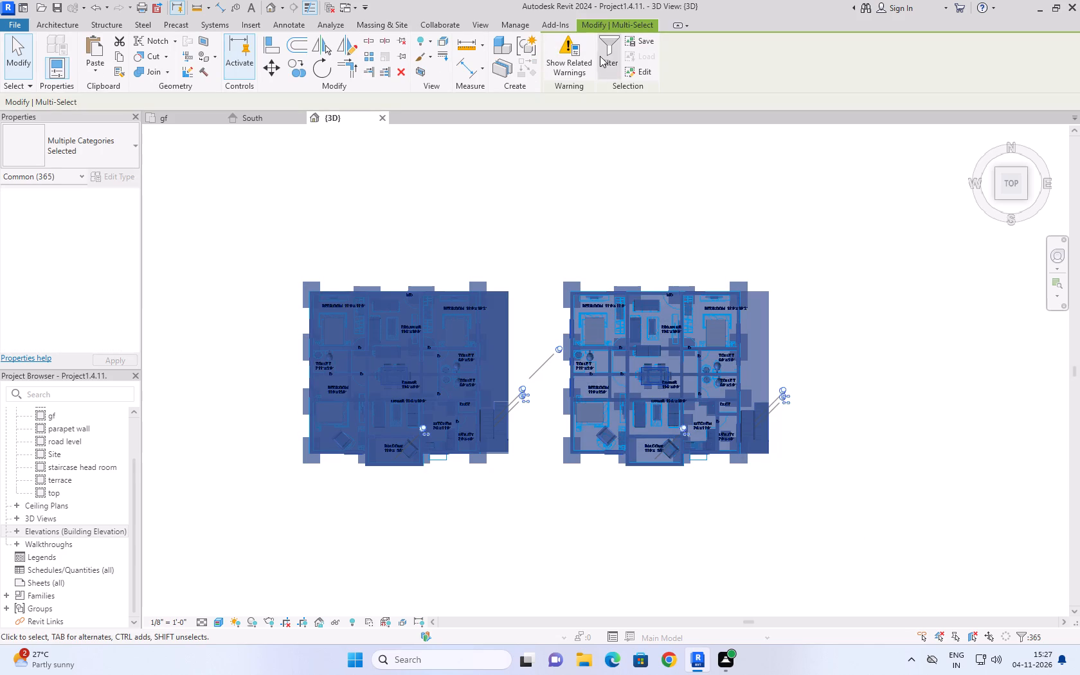
click(602, 54)
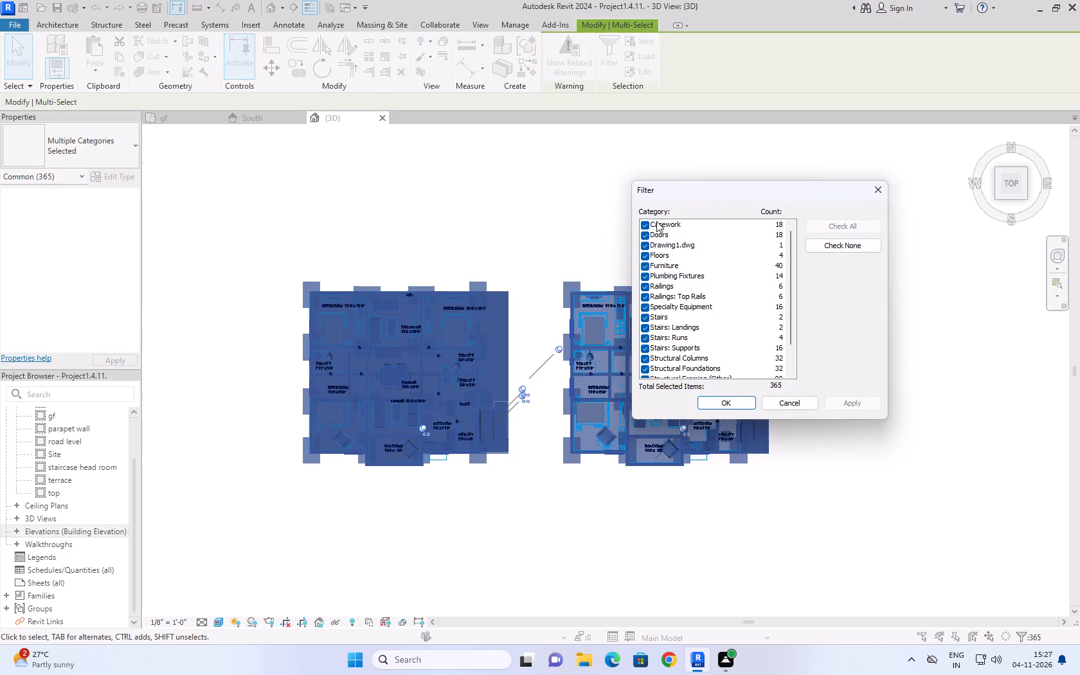
scroll(659, 330, down, 1)
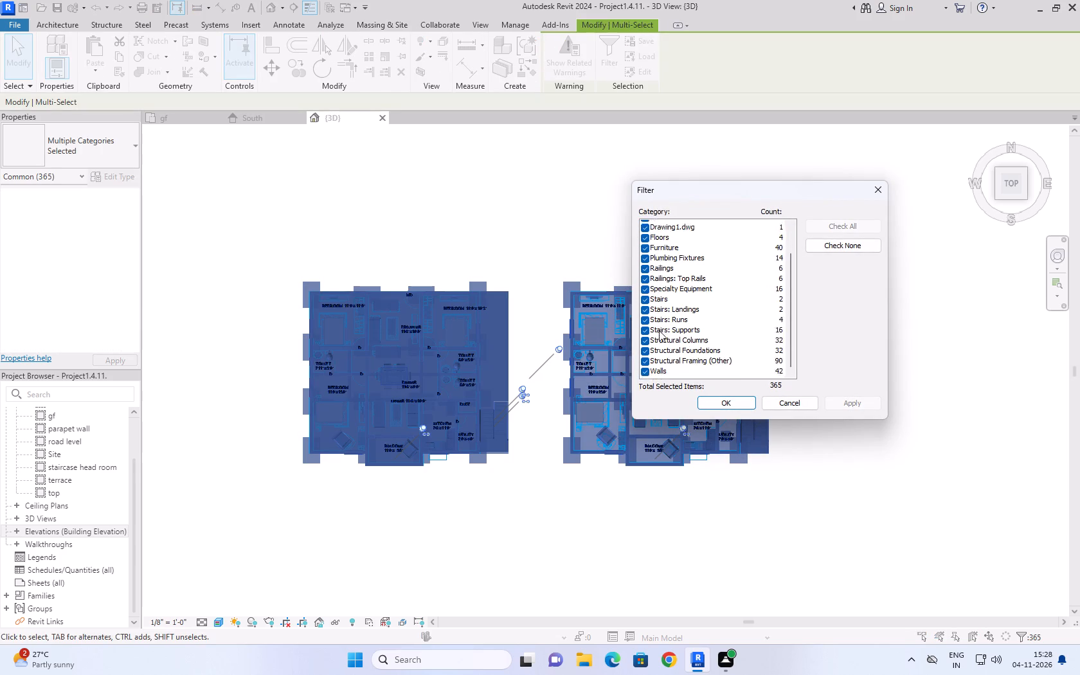
scroll(659, 330, down, 3)
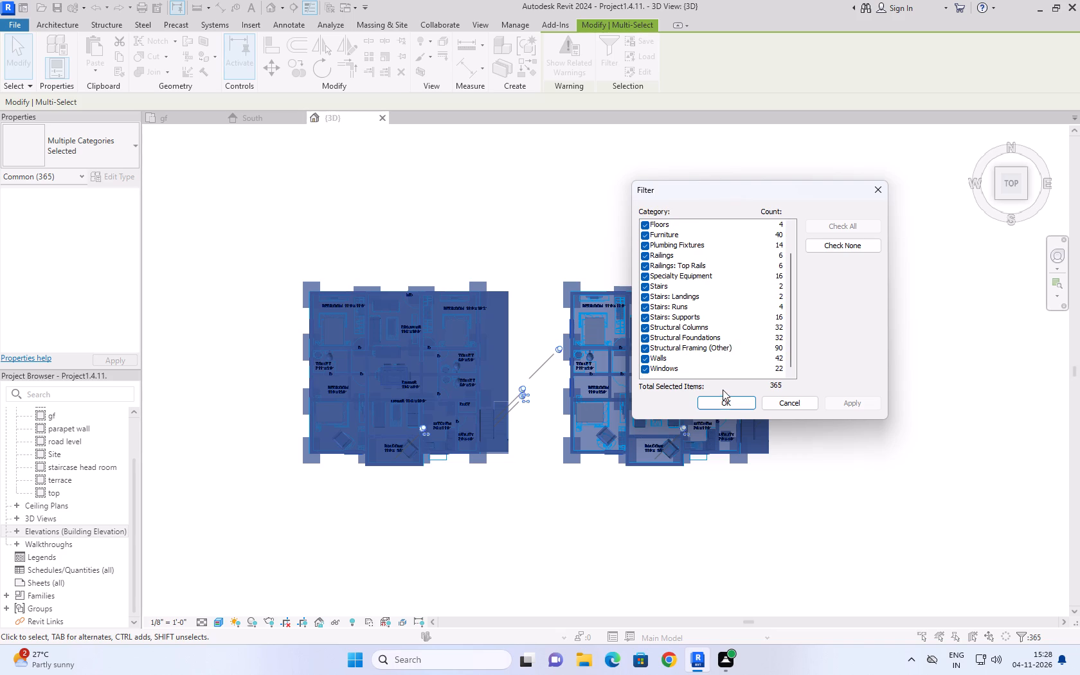
click(724, 395)
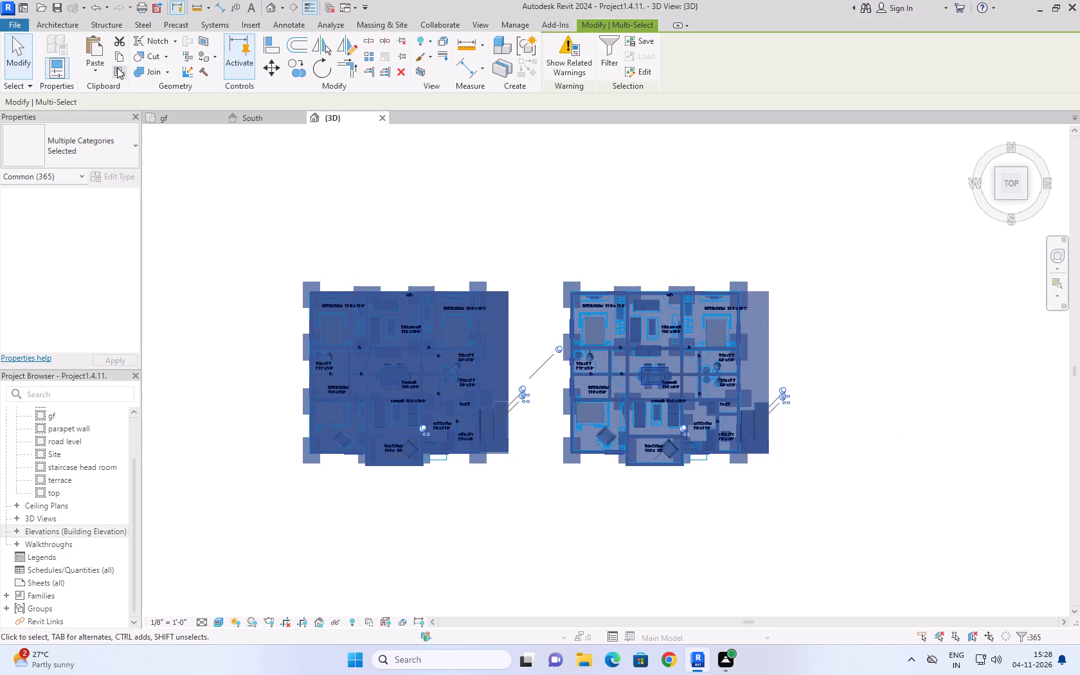
click(120, 62)
click(104, 65)
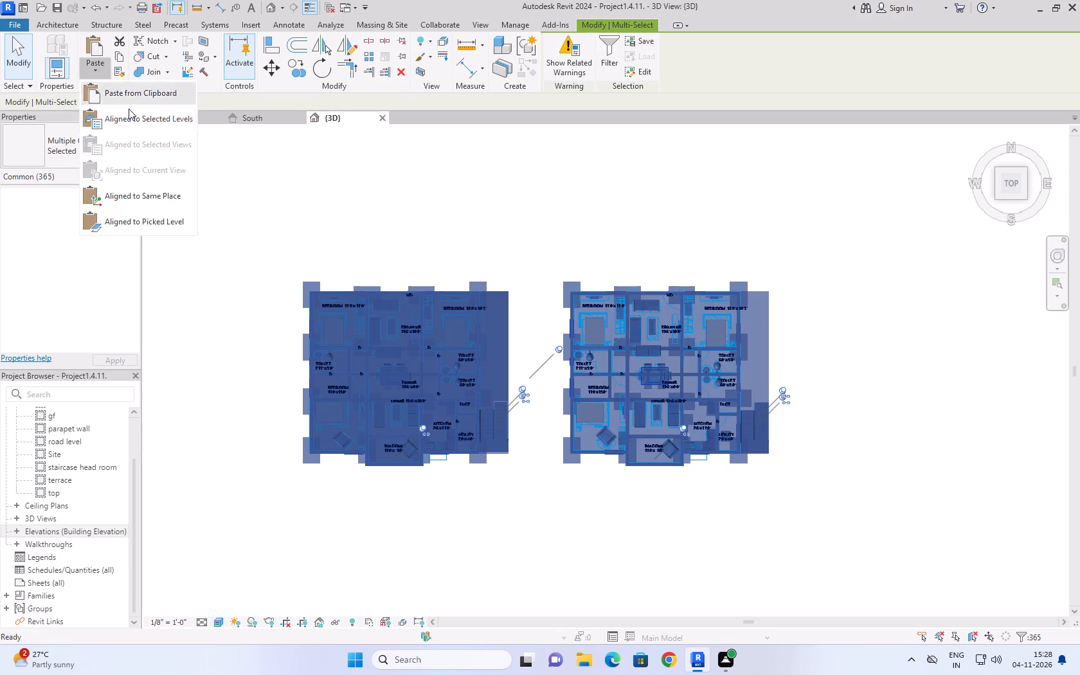
click(135, 114)
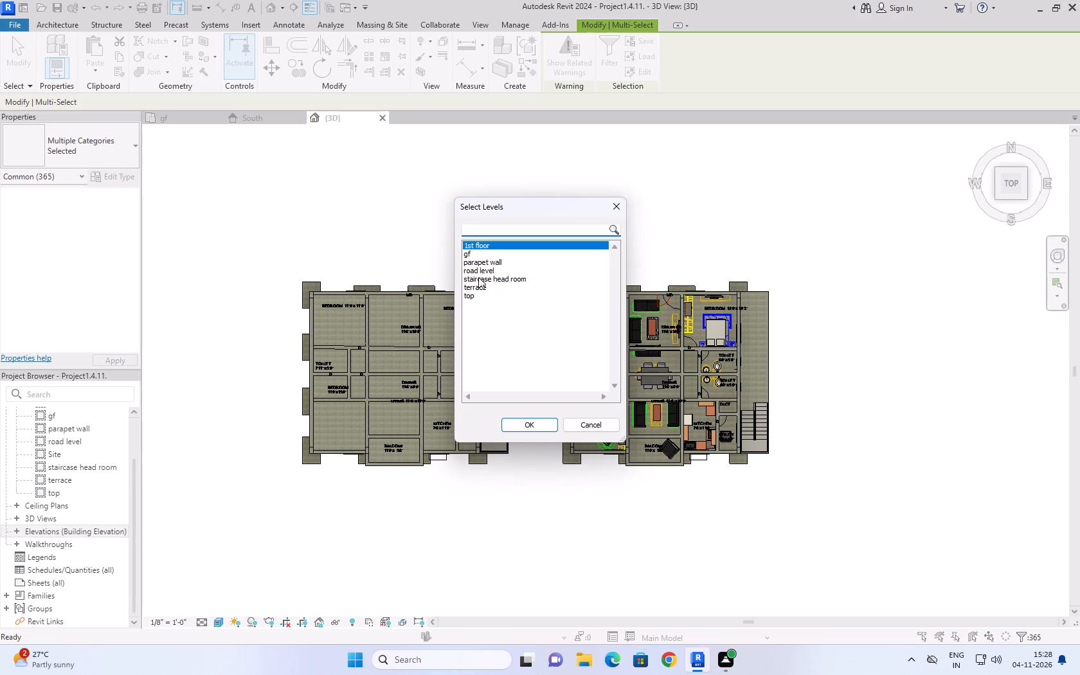
click(521, 422)
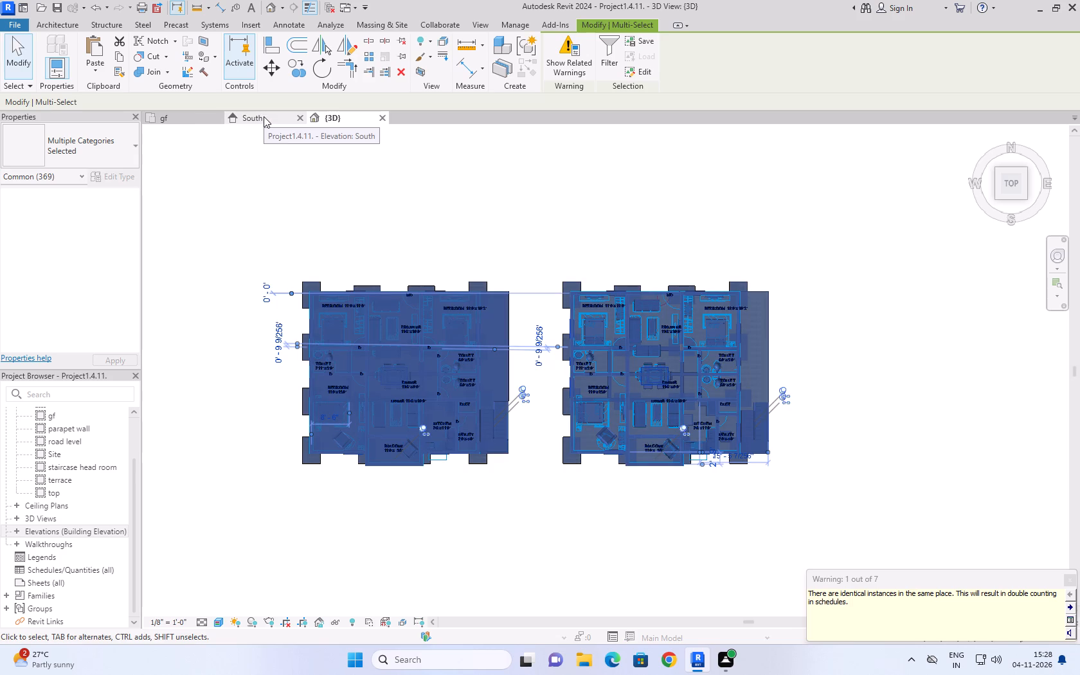
click(982, 138)
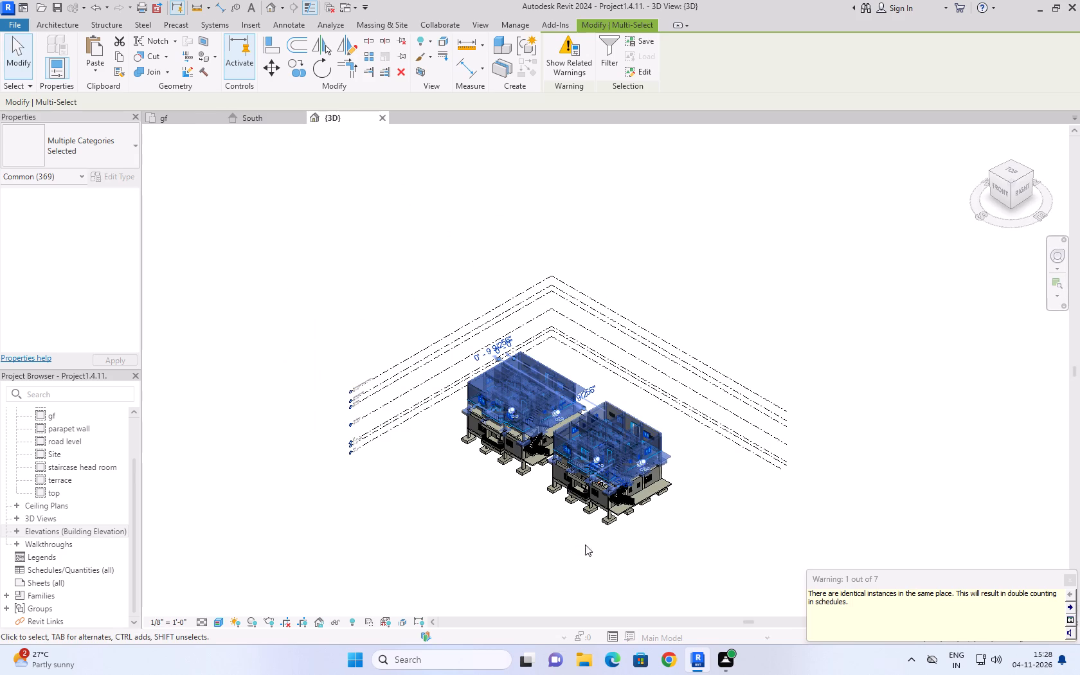
scroll(603, 538, up, 8)
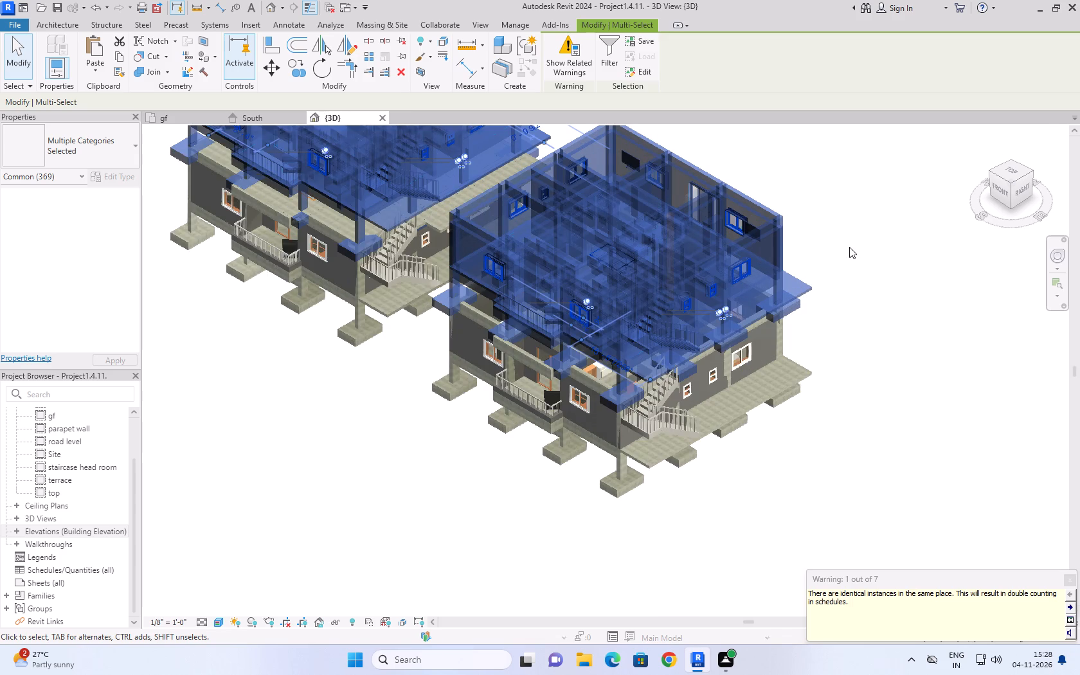
click(851, 247)
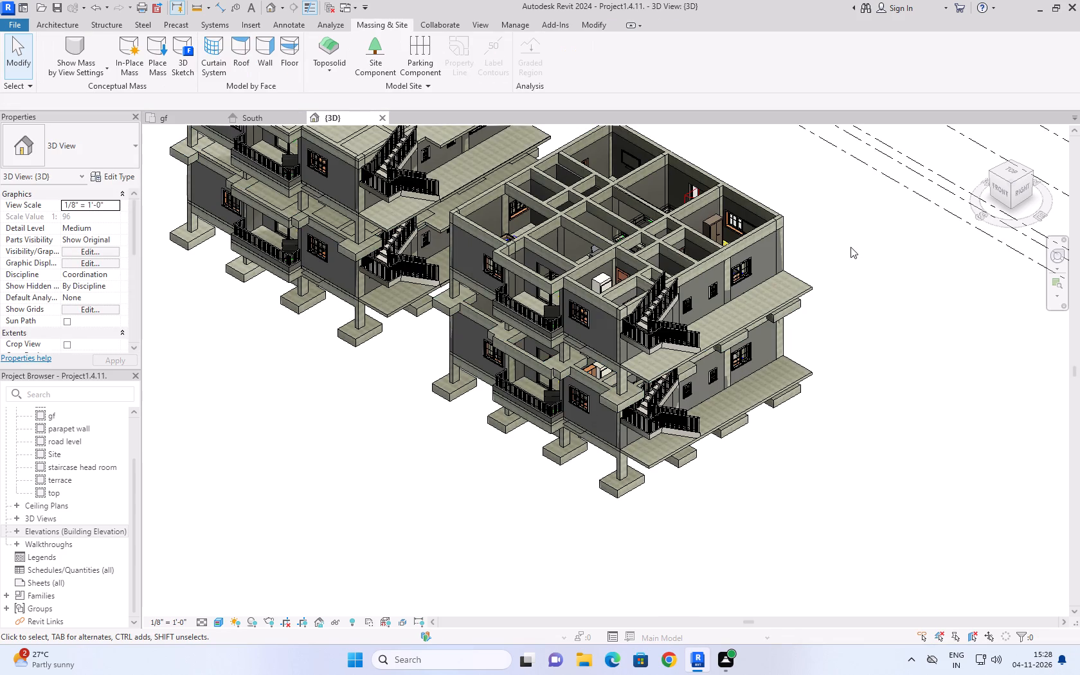
Copy the west block's top 6" slab onto the east block, from its corner beside the staircase to the matching wall corner.
middle_drag(860, 209, 833, 332)
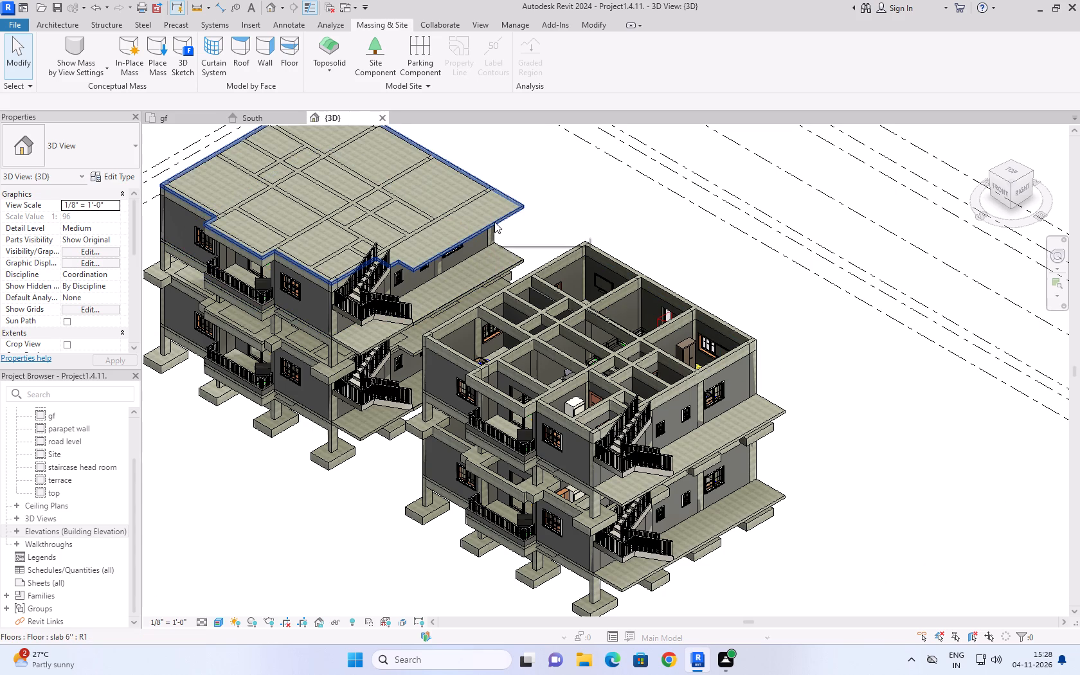
click(1013, 168)
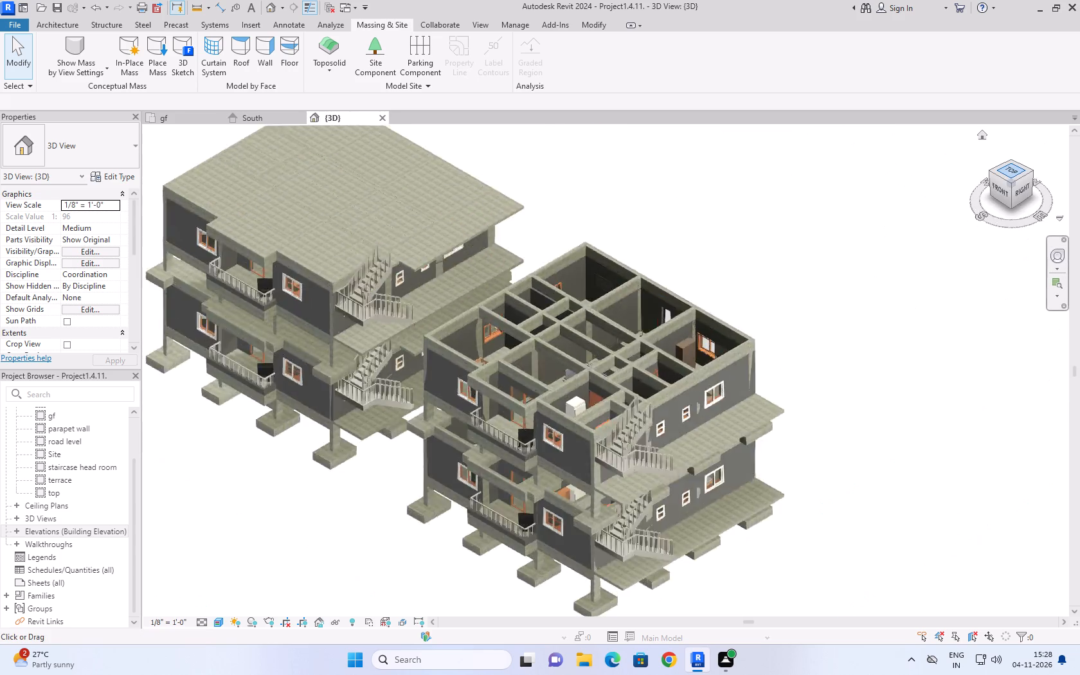
scroll(712, 488, up, 4)
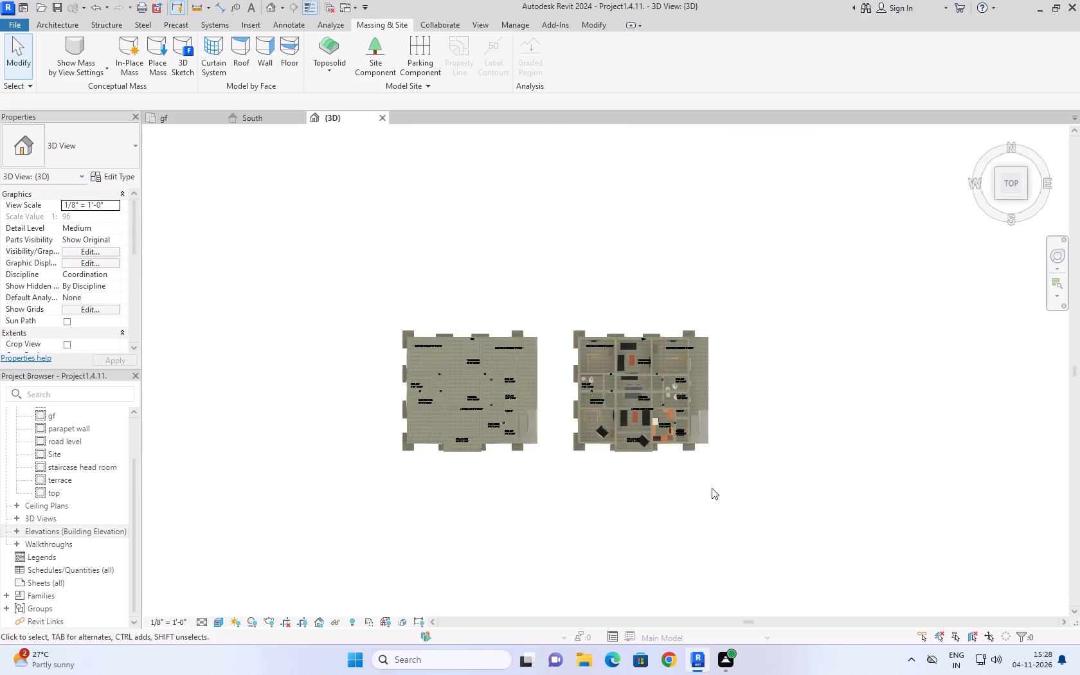
scroll(712, 488, up, 4)
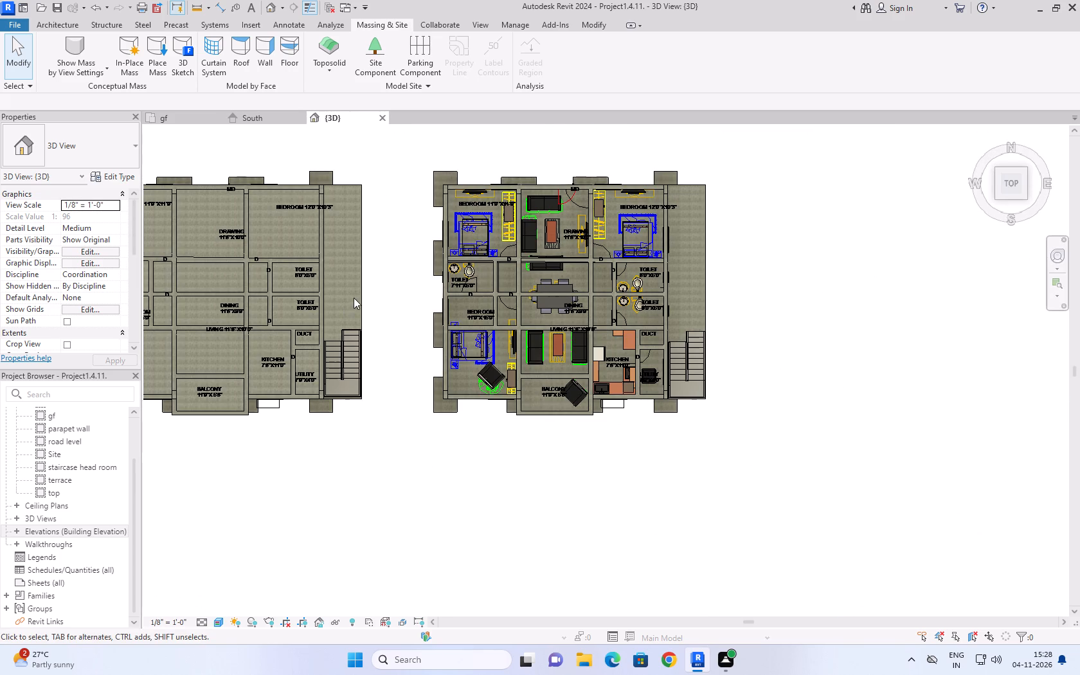
click(359, 289)
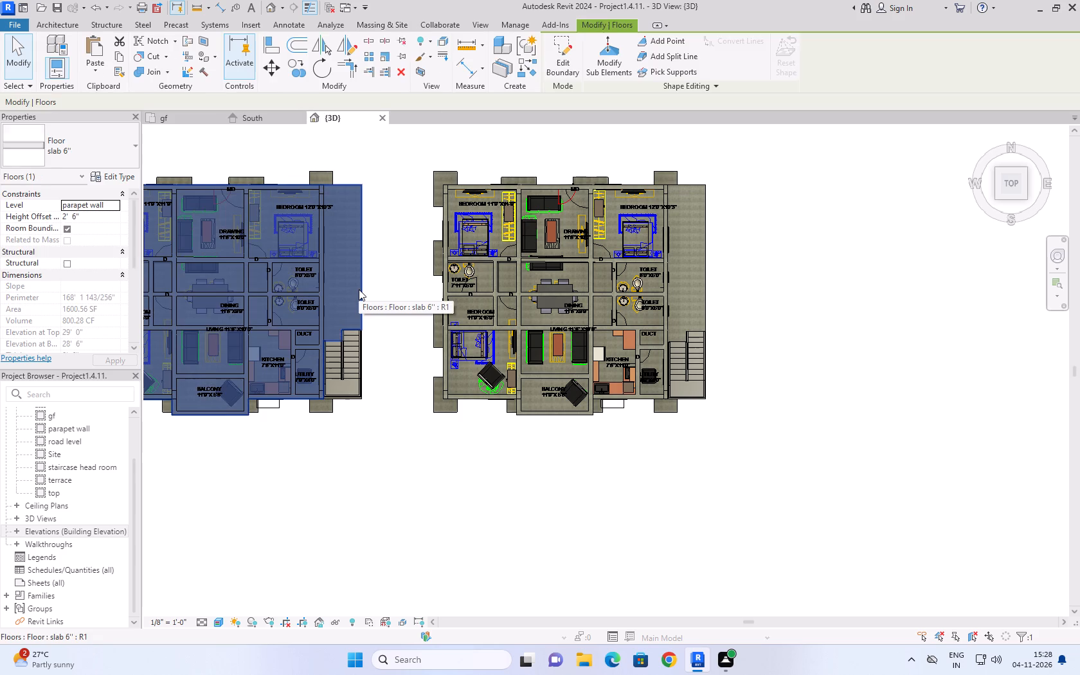
click(295, 76)
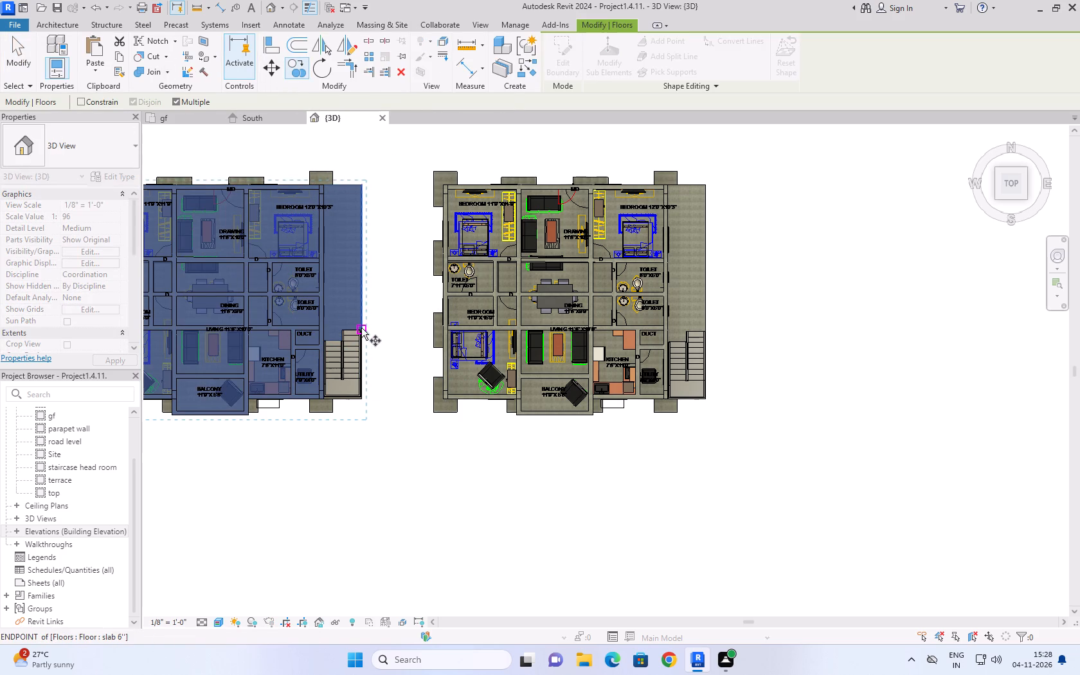
scroll(326, 418, up, 6)
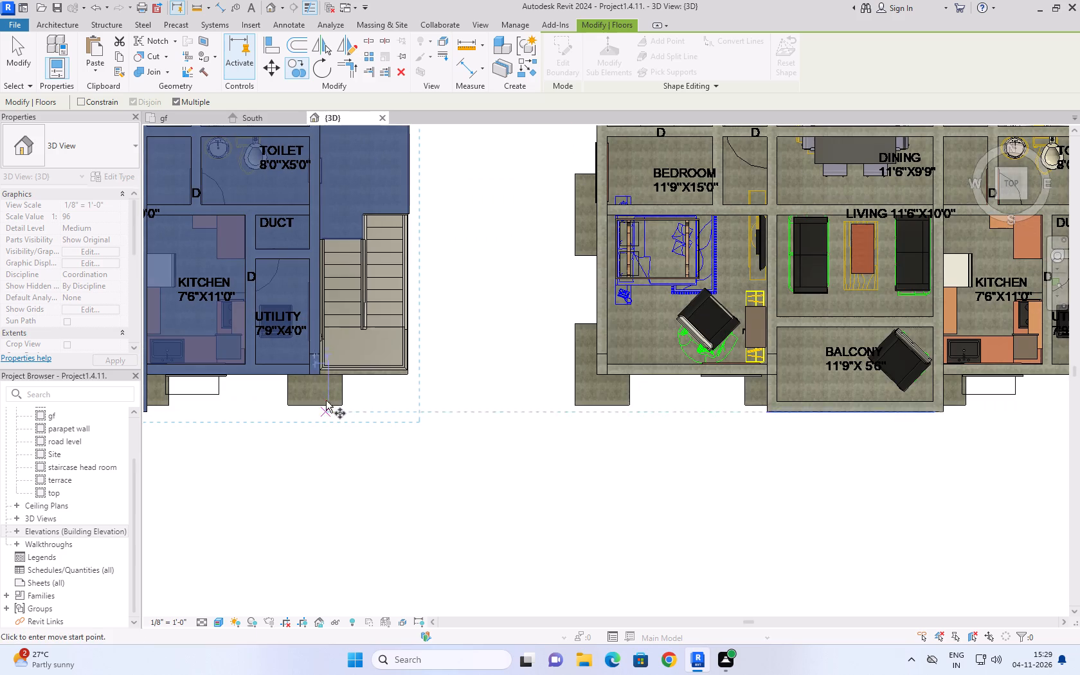
click(318, 374)
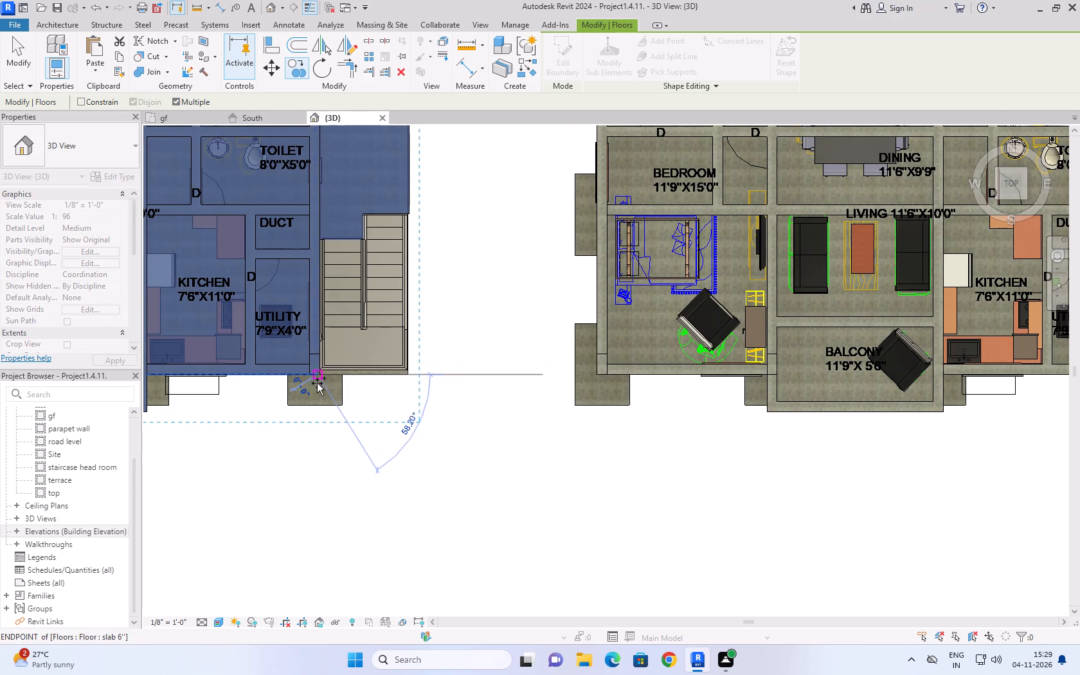
scroll(411, 435, down, 10)
scroll(554, 417, up, 7)
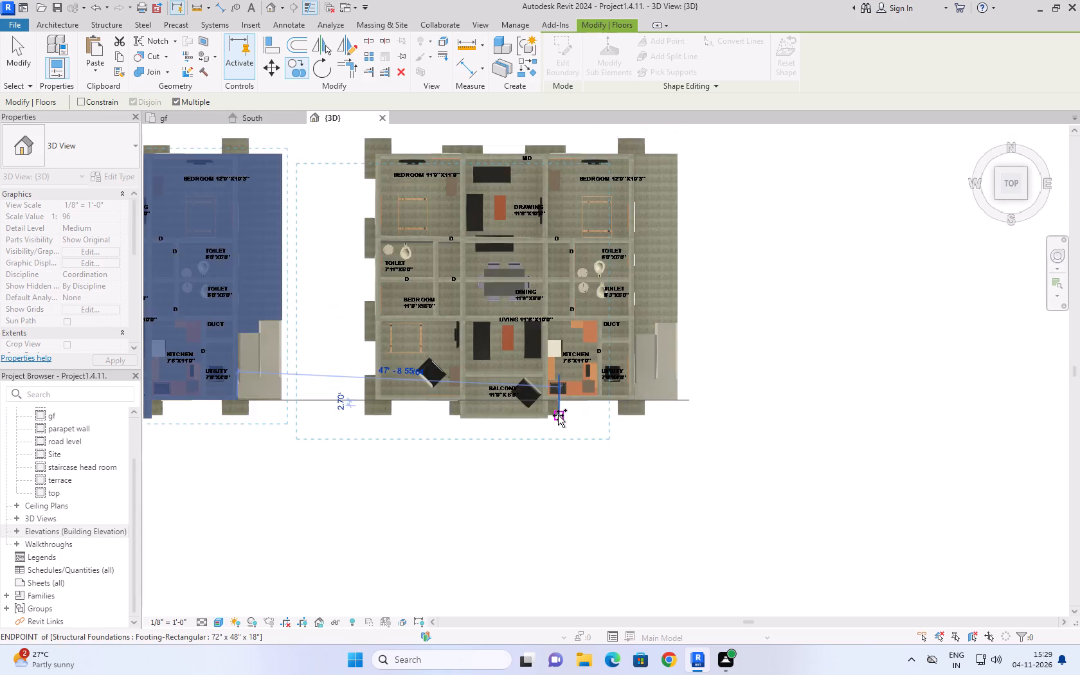
scroll(558, 415, up, 2)
scroll(706, 407, up, 8)
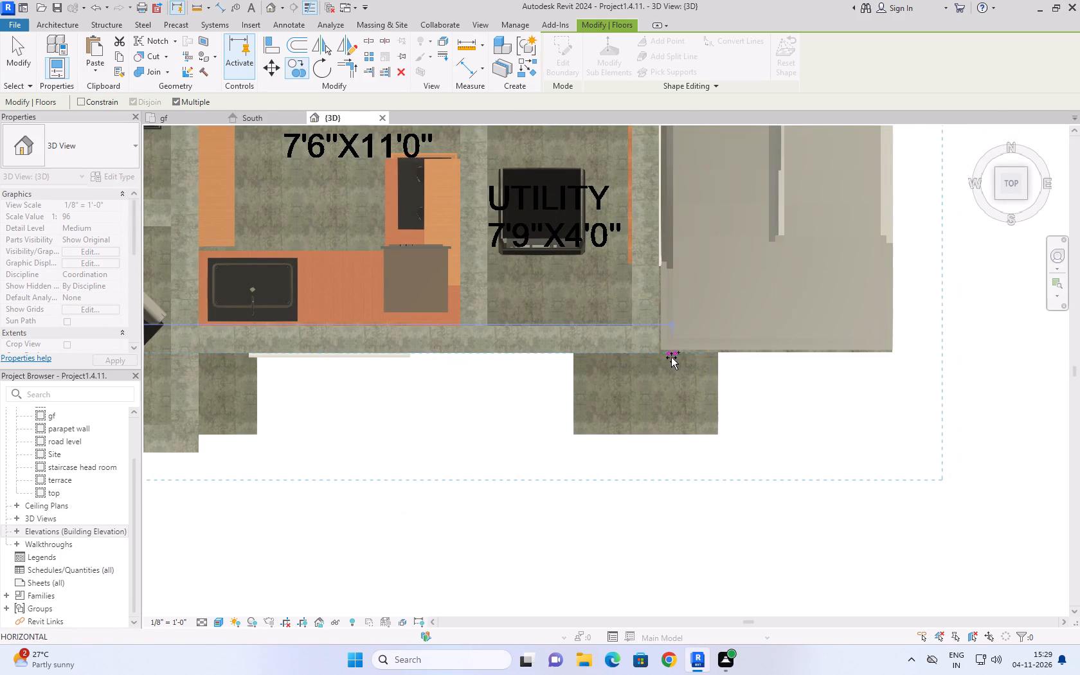
scroll(659, 350, up, 6)
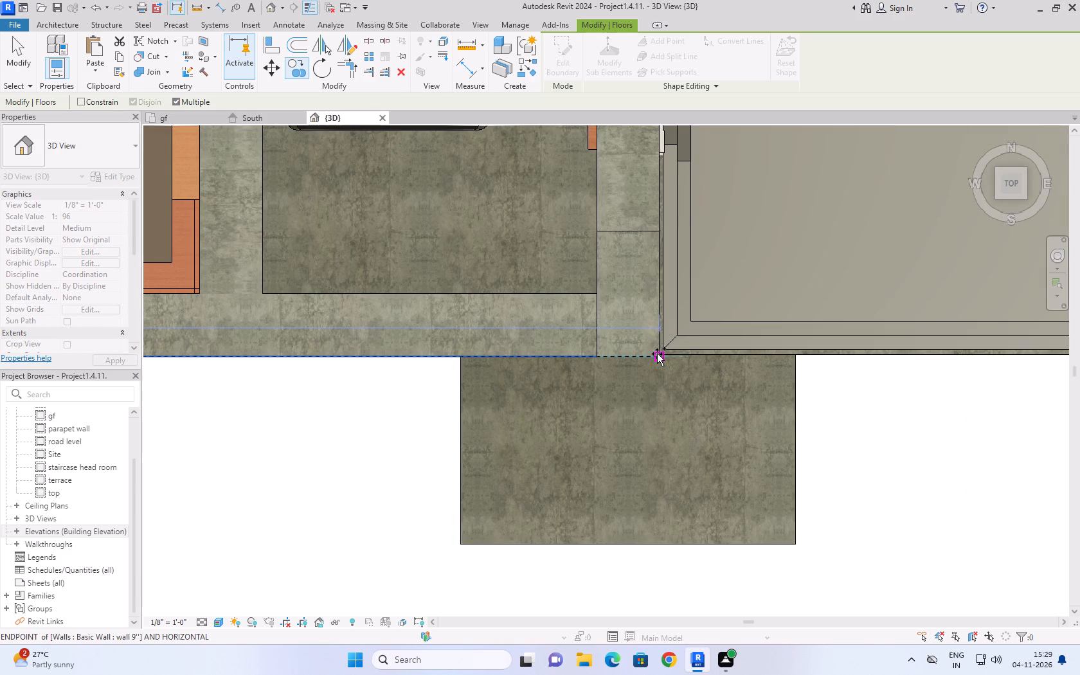
click(657, 354)
scroll(657, 354, down, 5)
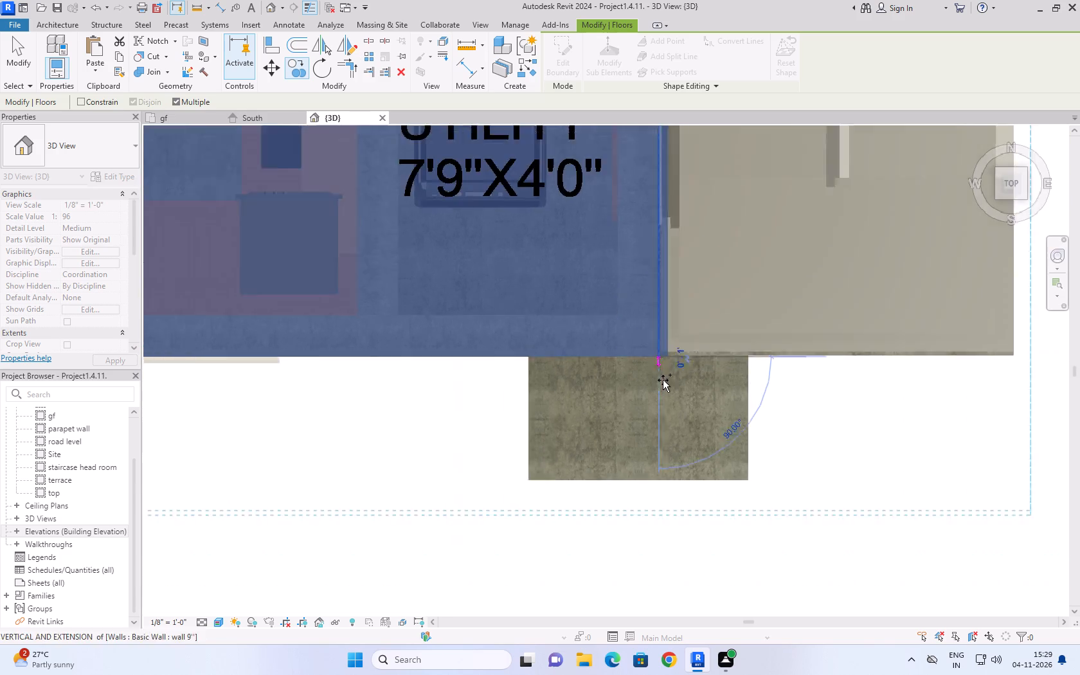
scroll(663, 380, down, 14)
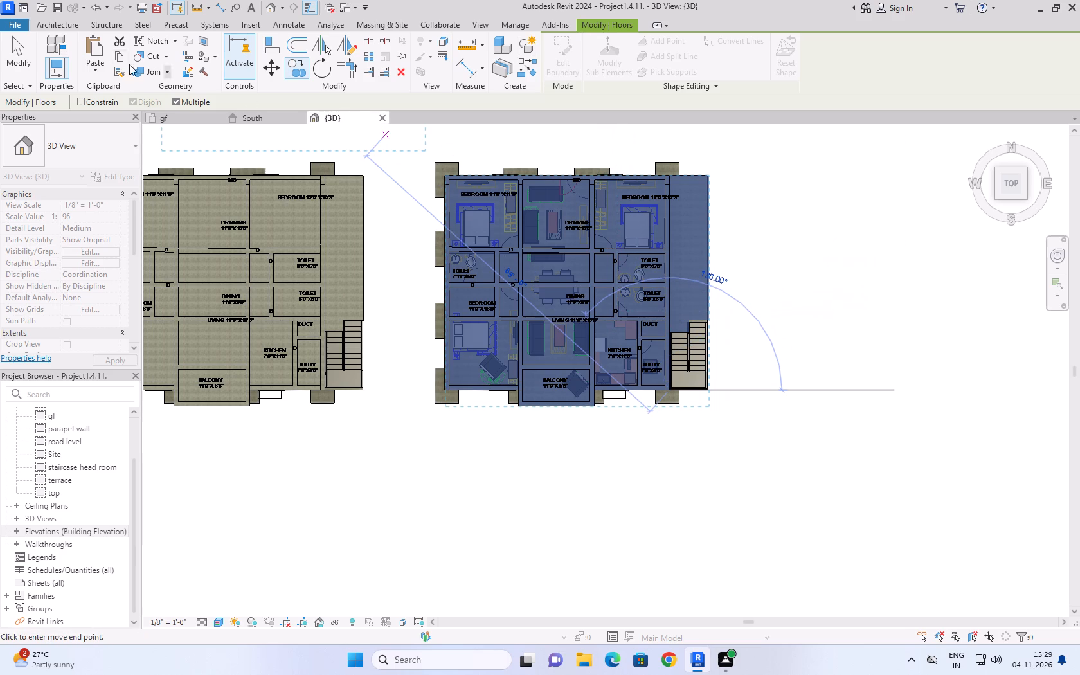
click(28, 58)
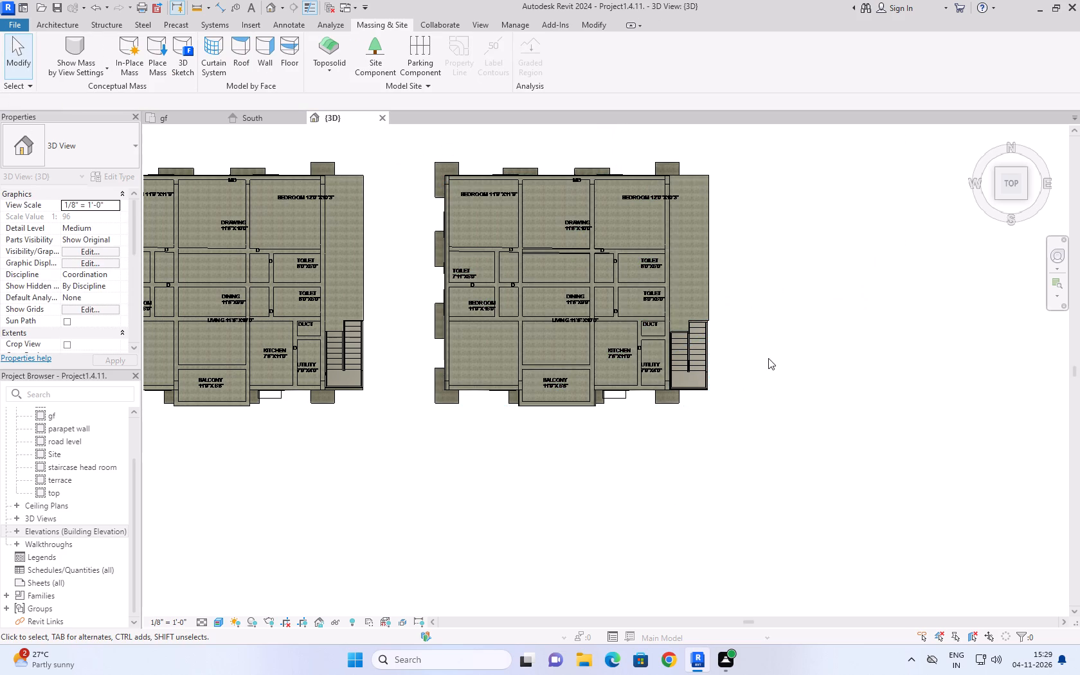
Nudge the east block's copied top 6" slab slightly west and south beside the staircase.
scroll(768, 358, up, 7)
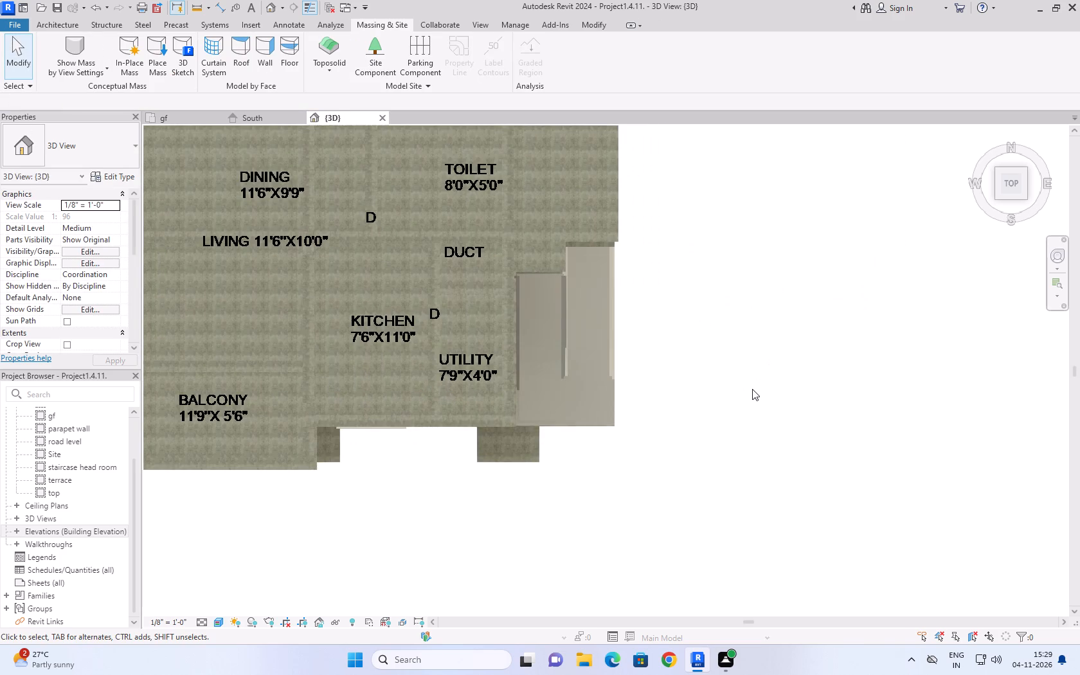
click(617, 235)
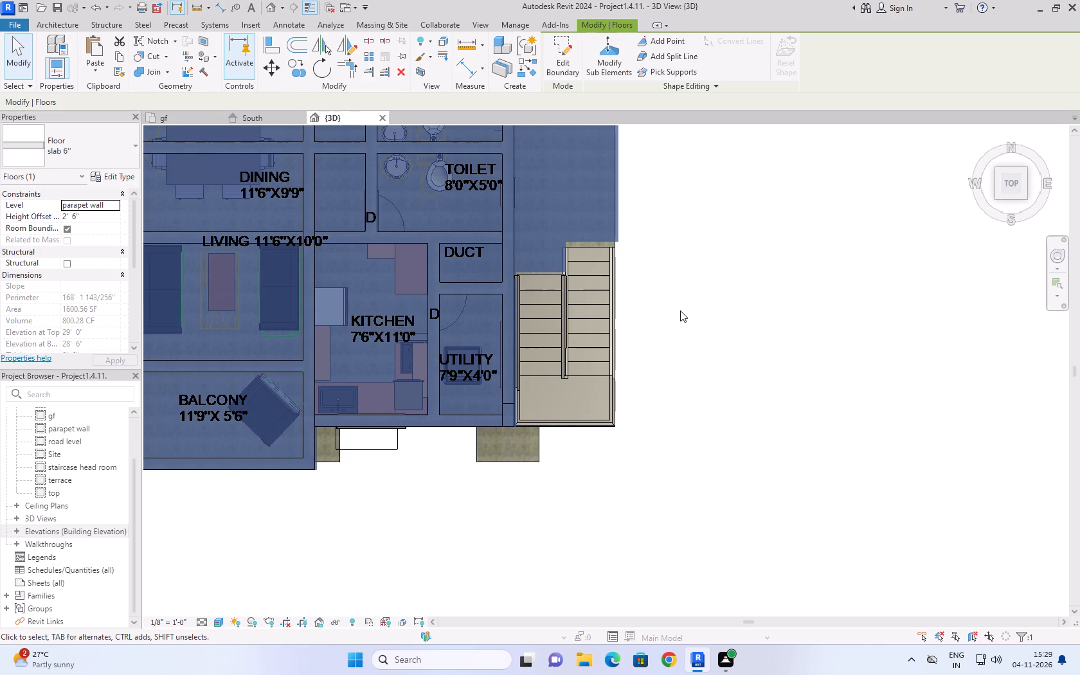
key(Left)
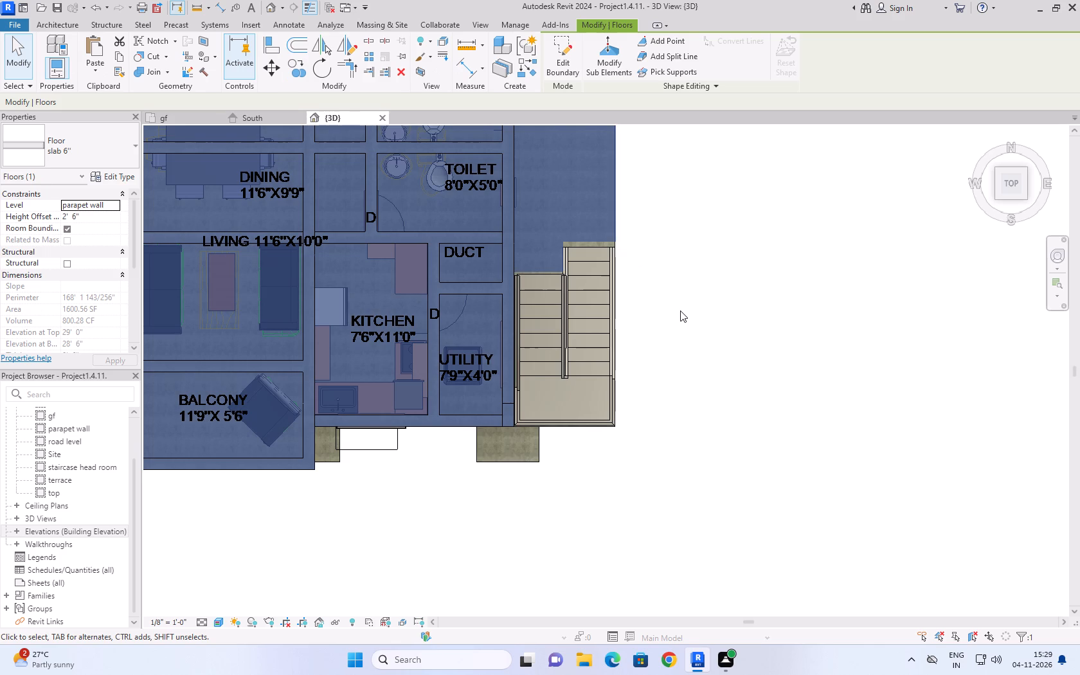
key(Down)
key(Down)
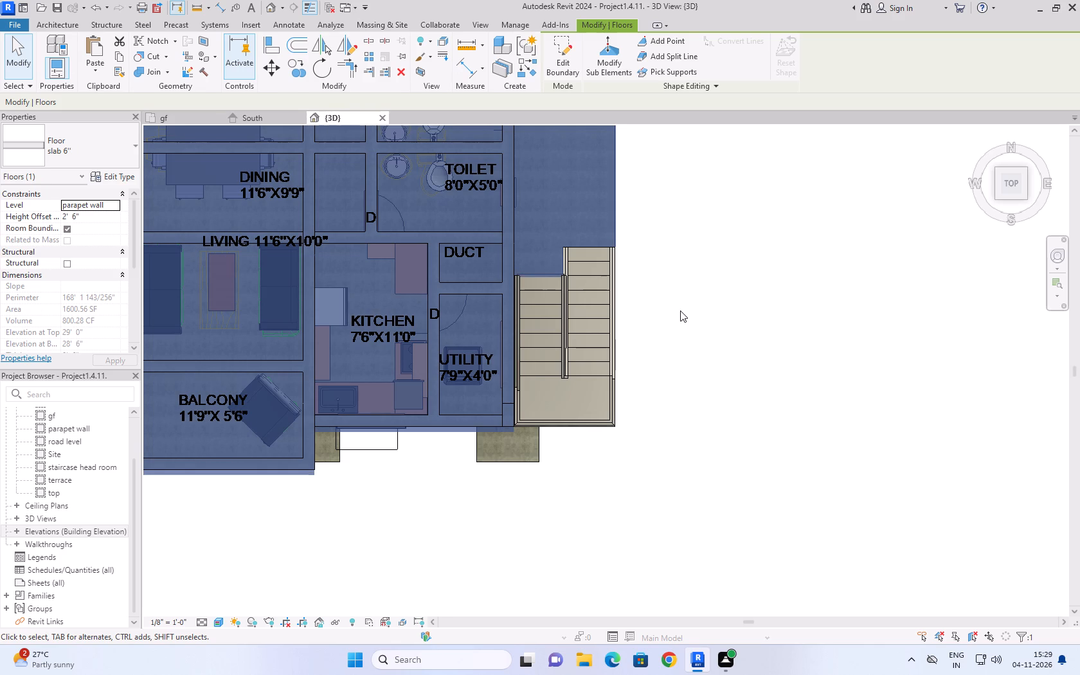
key(Left)
key(Left)
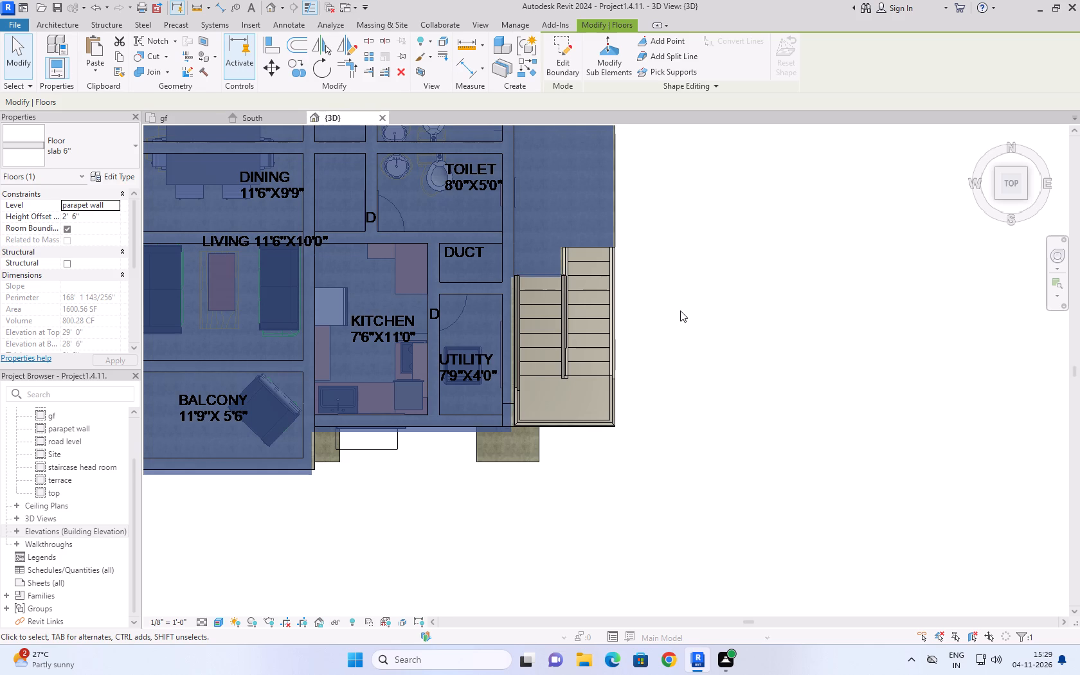
scroll(680, 310, up, 1)
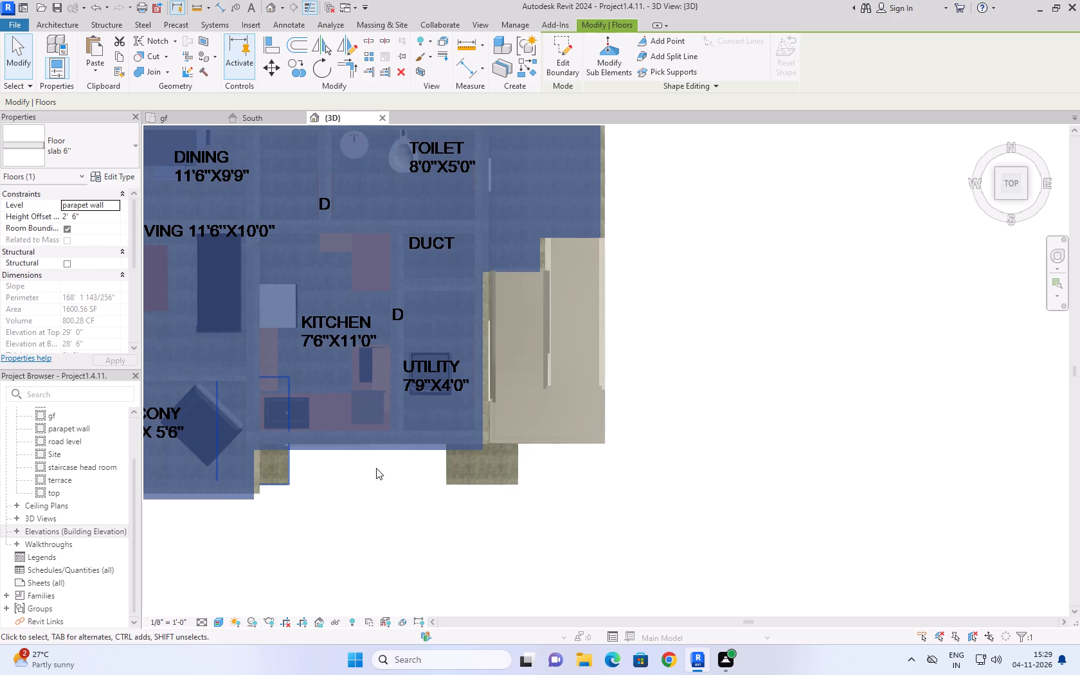
scroll(397, 457, up, 8)
click(859, 519)
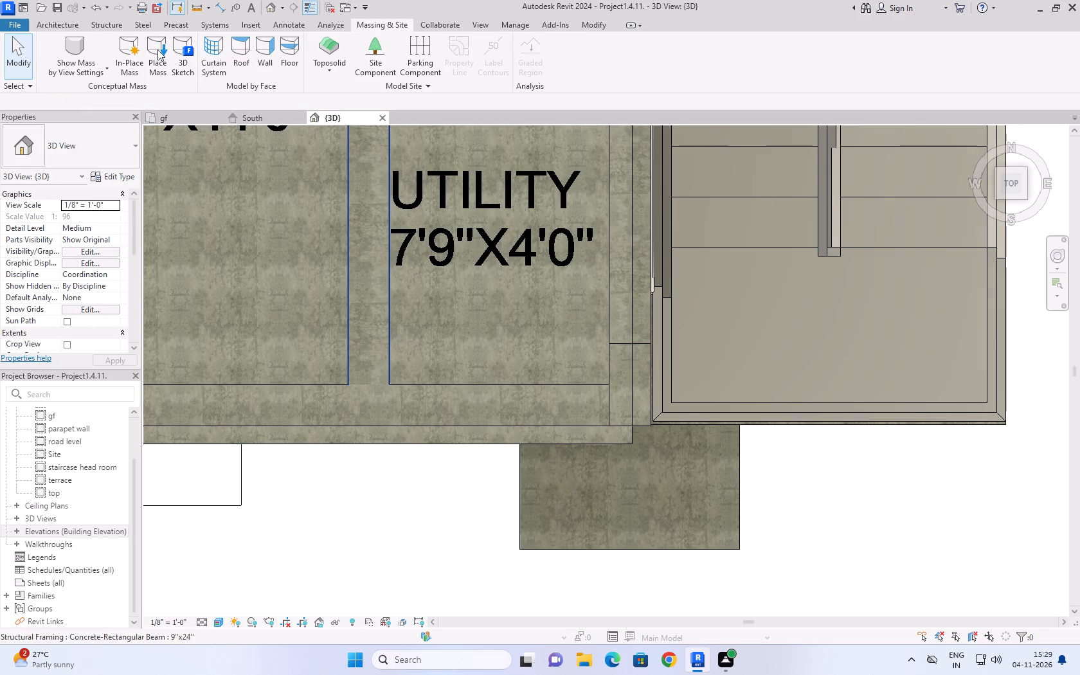
Align the east slab's edge beside the staircase with the outer face of the 9"x24" concrete beam.
click(27, 52)
click(75, 24)
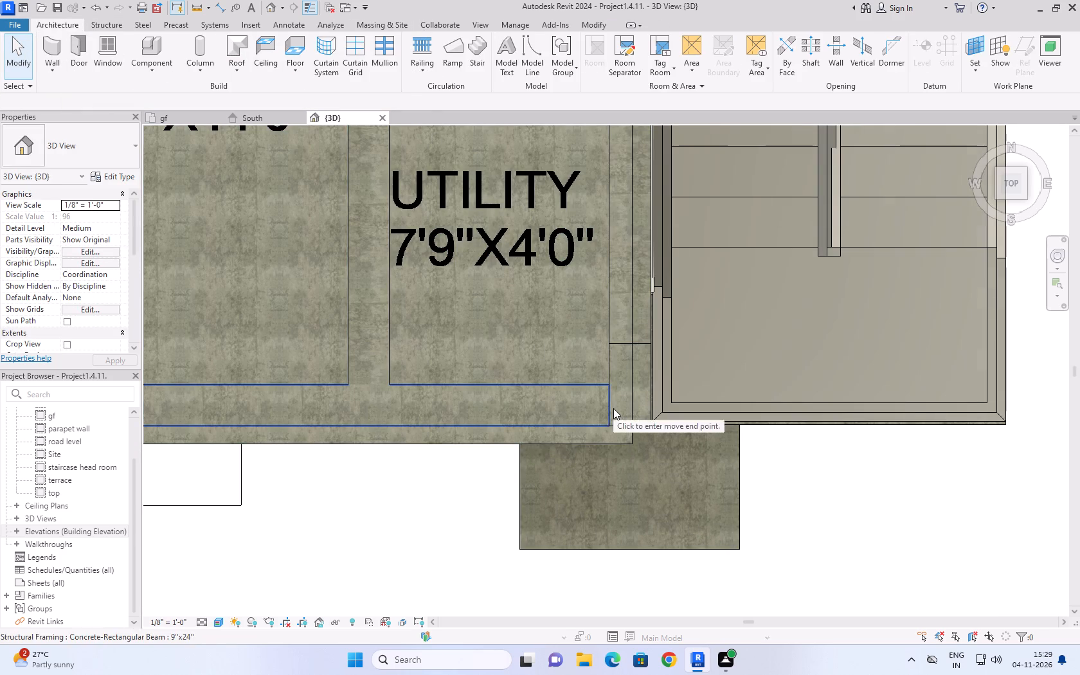
text(AL)
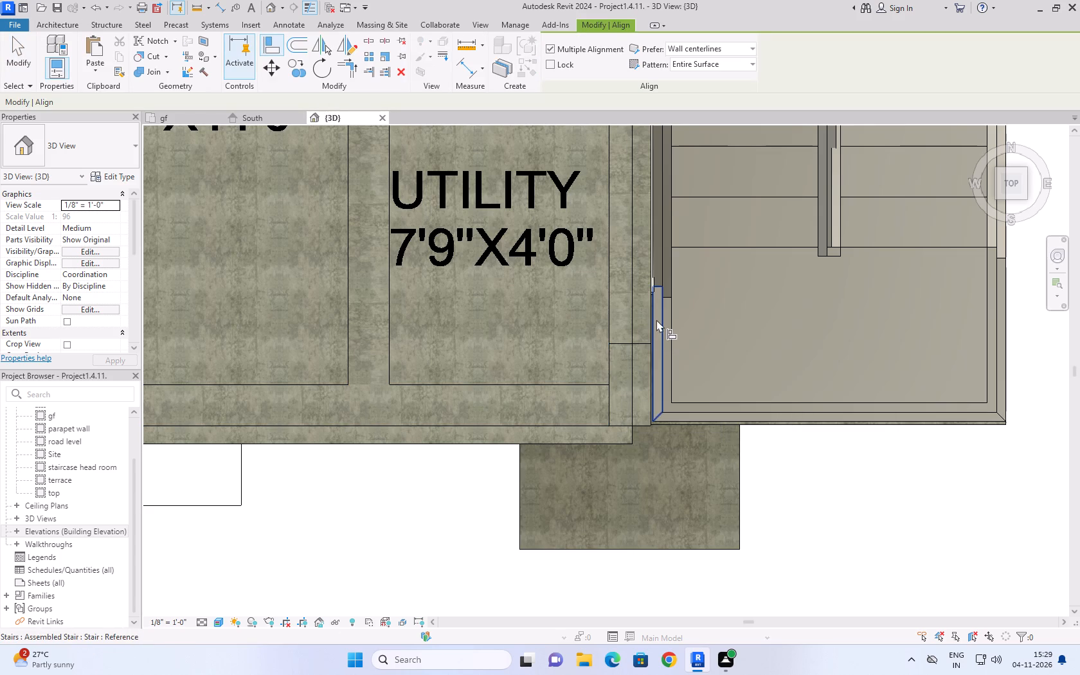
scroll(651, 305, up, 5)
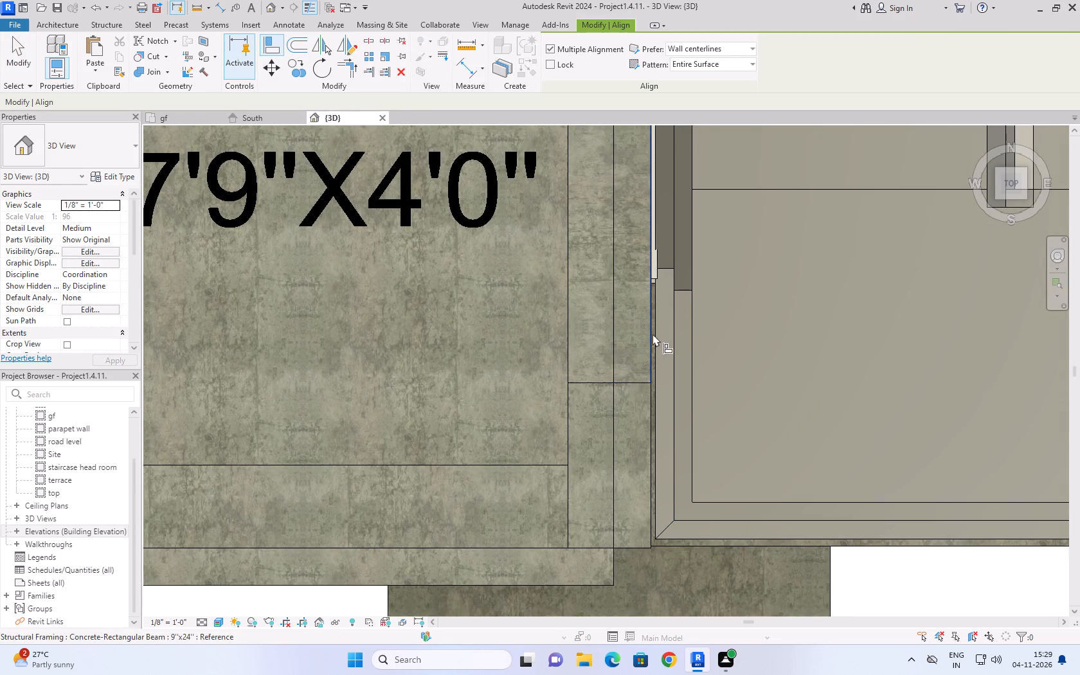
click(649, 406)
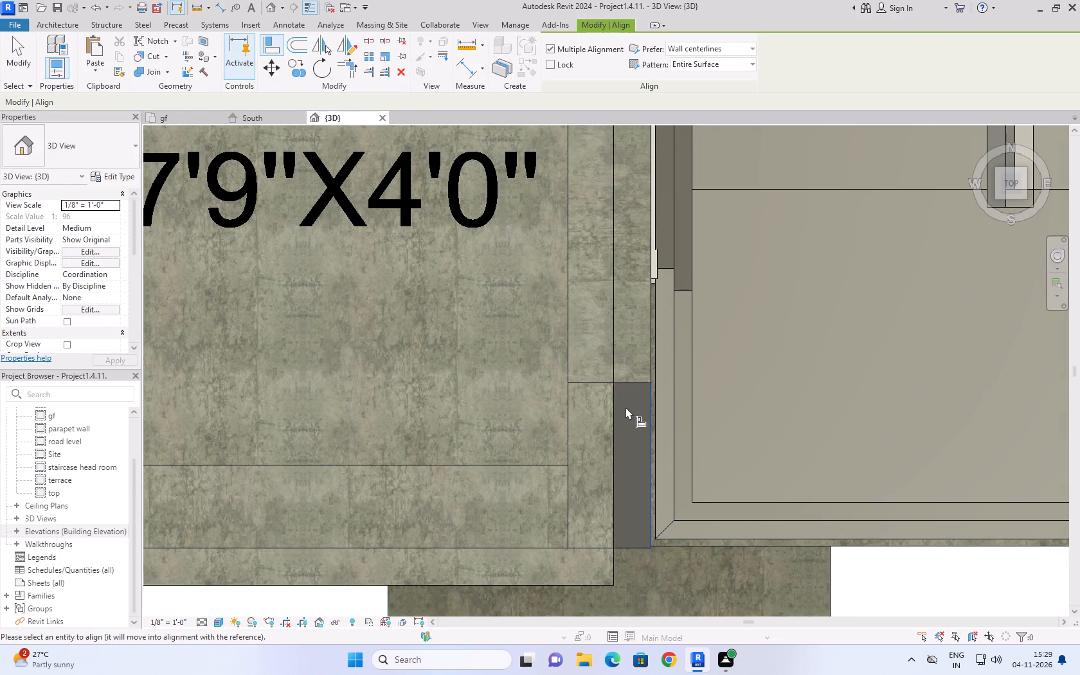
click(615, 409)
scroll(661, 351, down, 4)
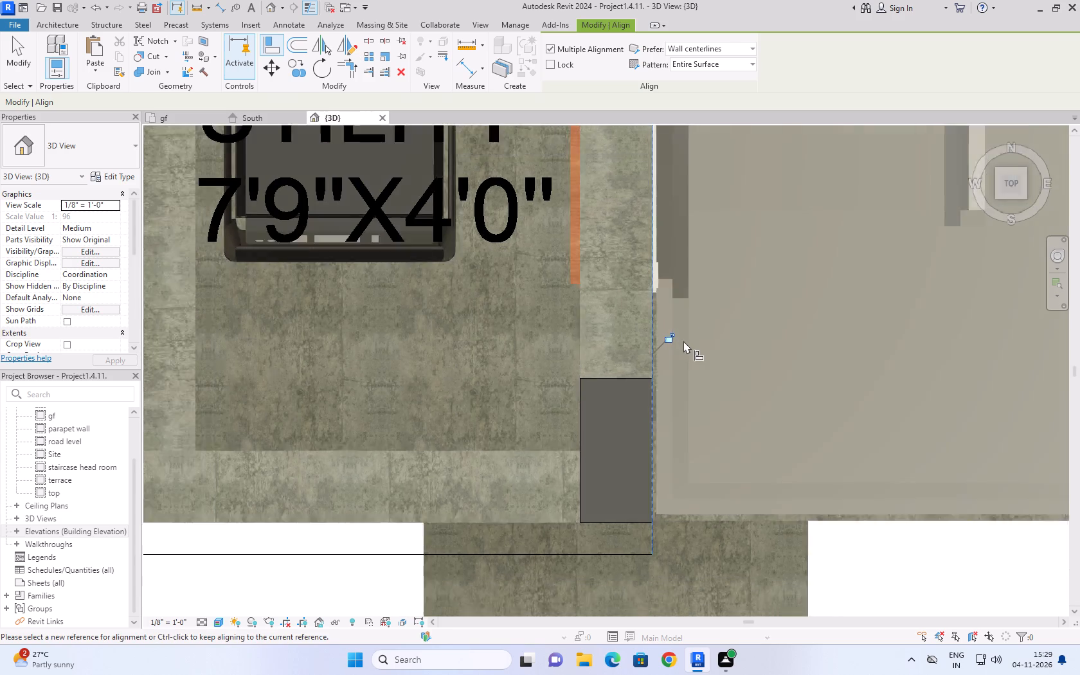
scroll(683, 341, down, 7)
scroll(770, 356, down, 4)
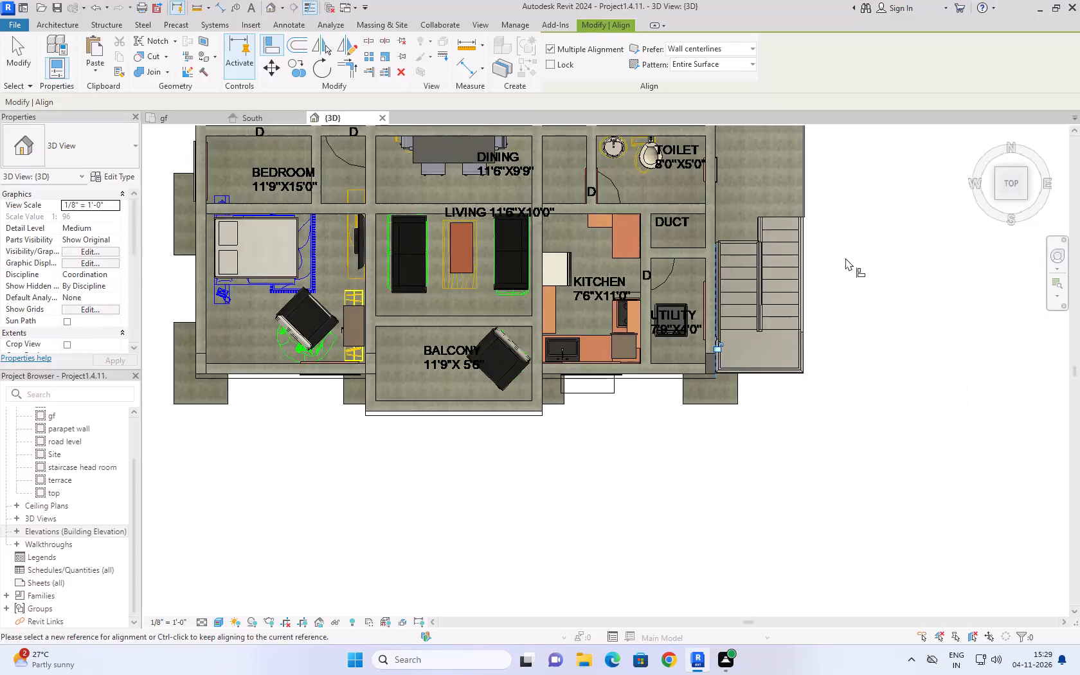
scroll(845, 258, down, 3)
click(22, 55)
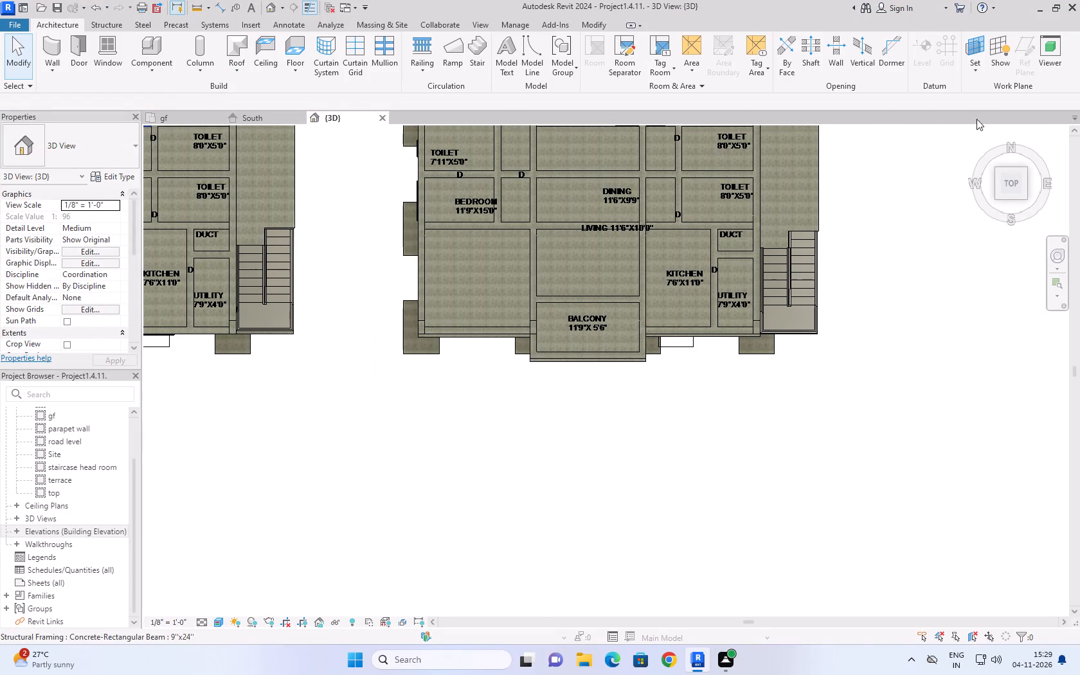
Examine both two-storey blocks and their top slabs from an isometric 3D corner view.
click(986, 140)
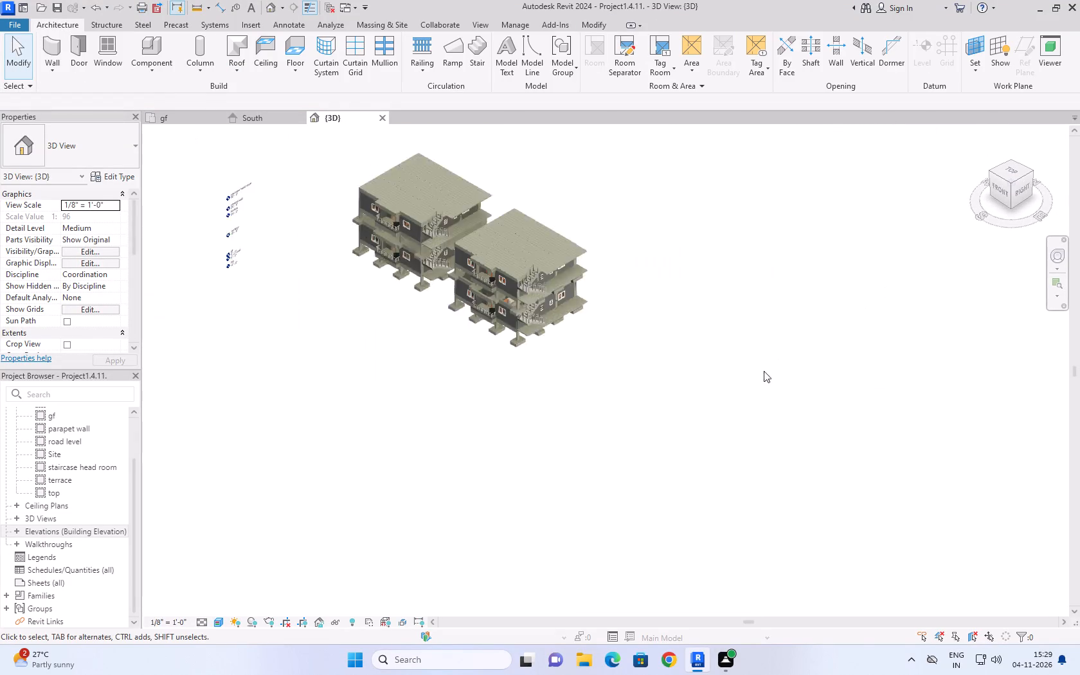
click(540, 514)
scroll(680, 557, up, 3)
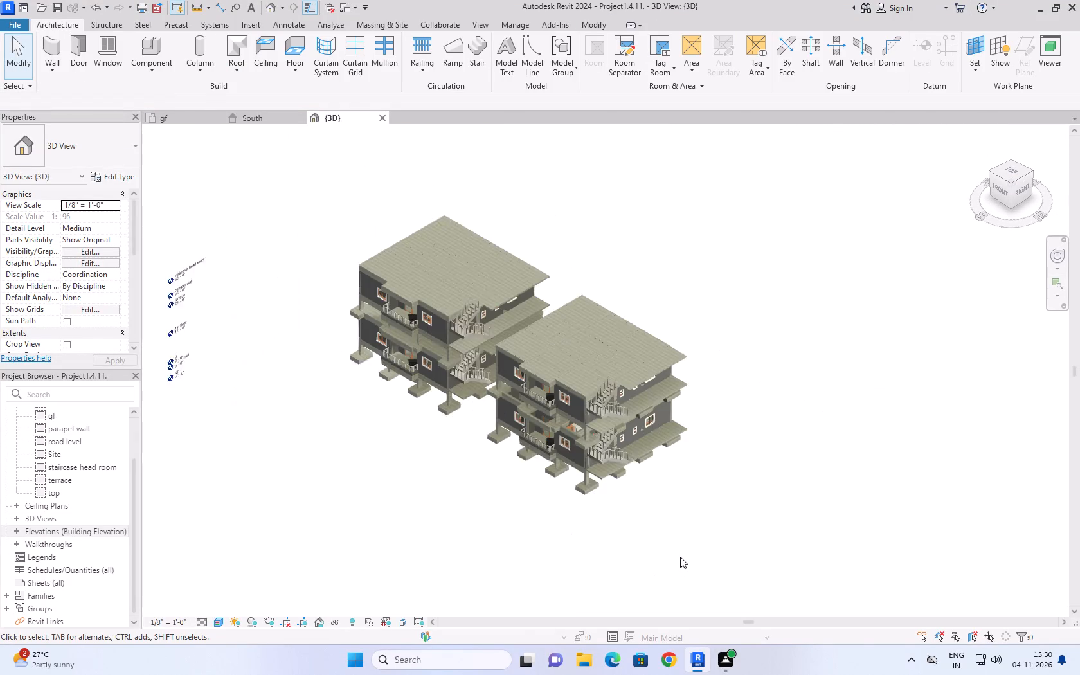
scroll(262, 161, up, 2)
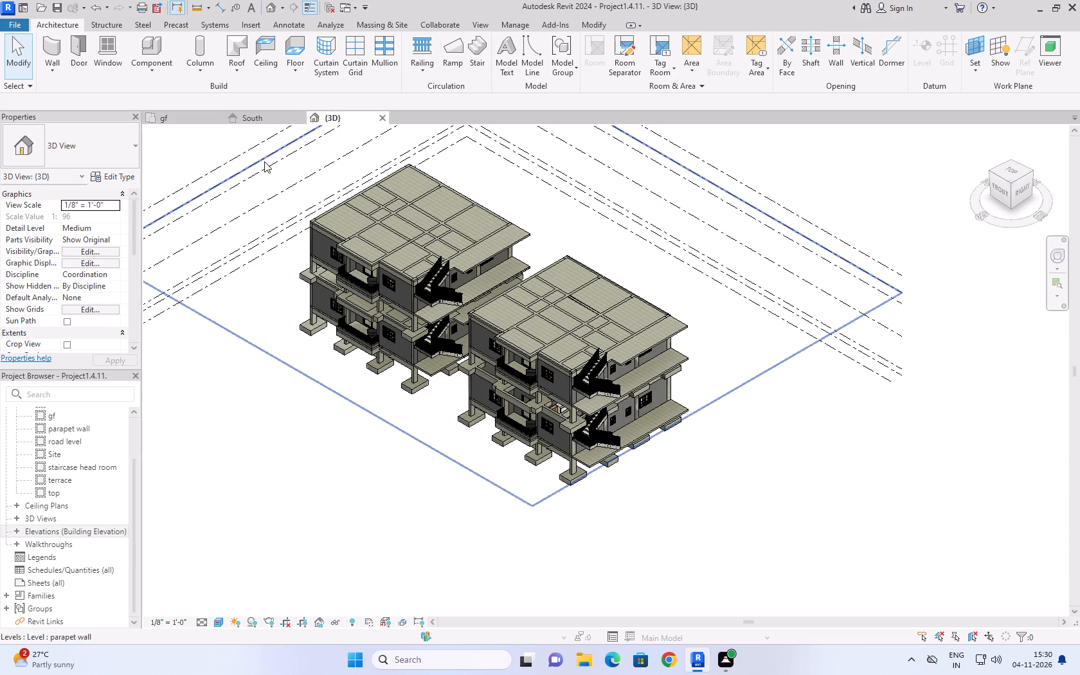
scroll(264, 161, up, 1)
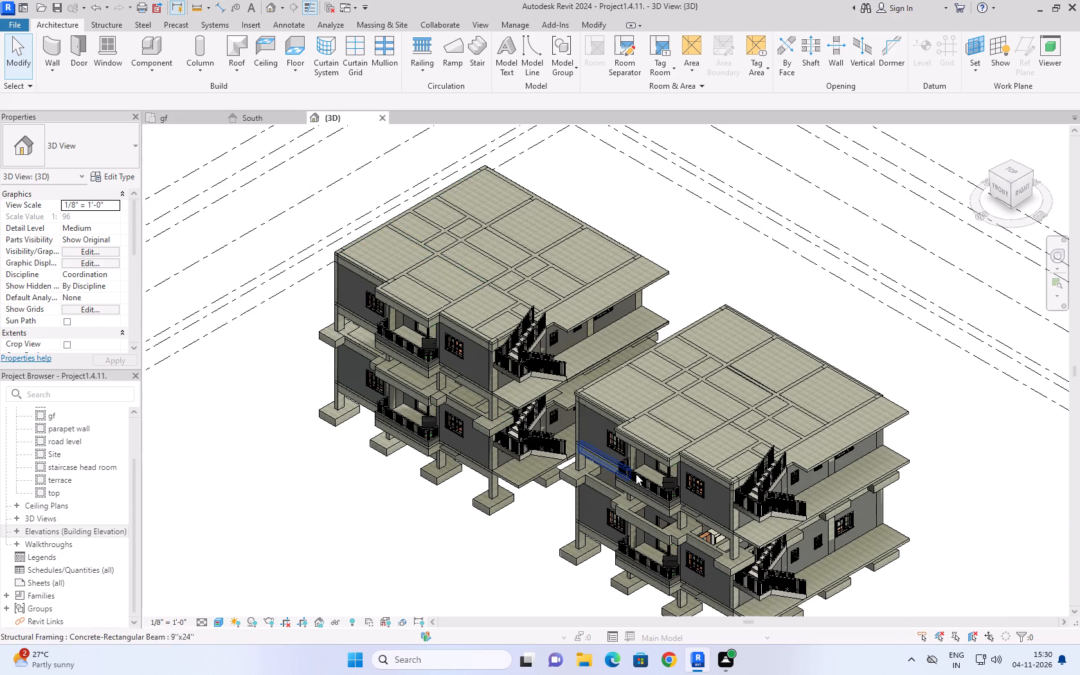
scroll(713, 286, down, 3)
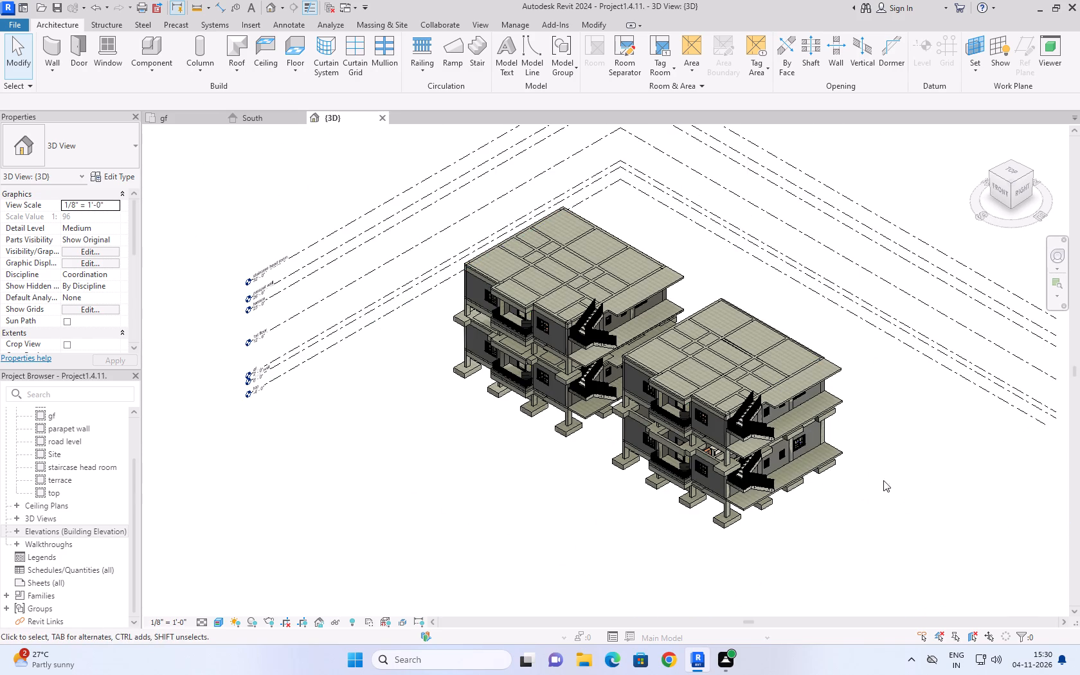
scroll(886, 424, up, 4)
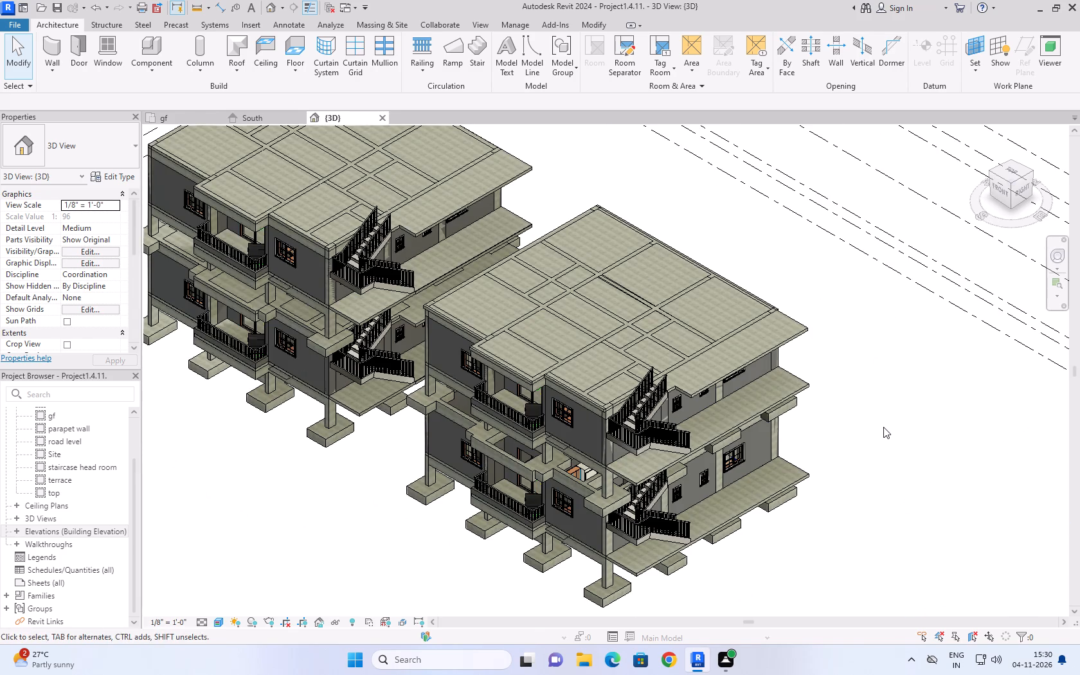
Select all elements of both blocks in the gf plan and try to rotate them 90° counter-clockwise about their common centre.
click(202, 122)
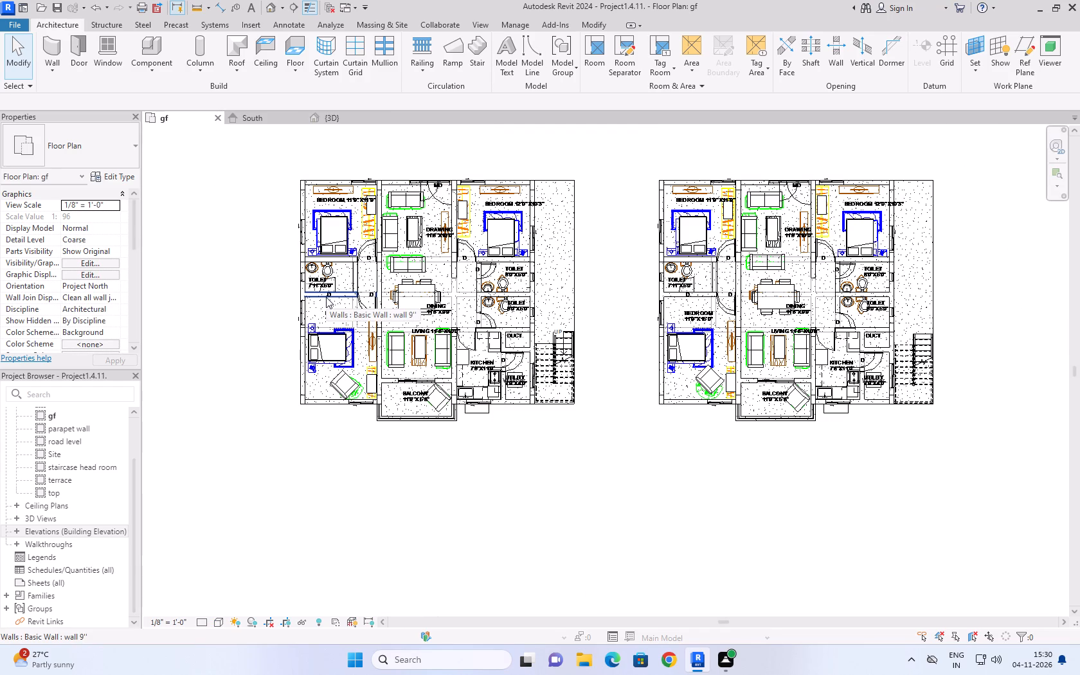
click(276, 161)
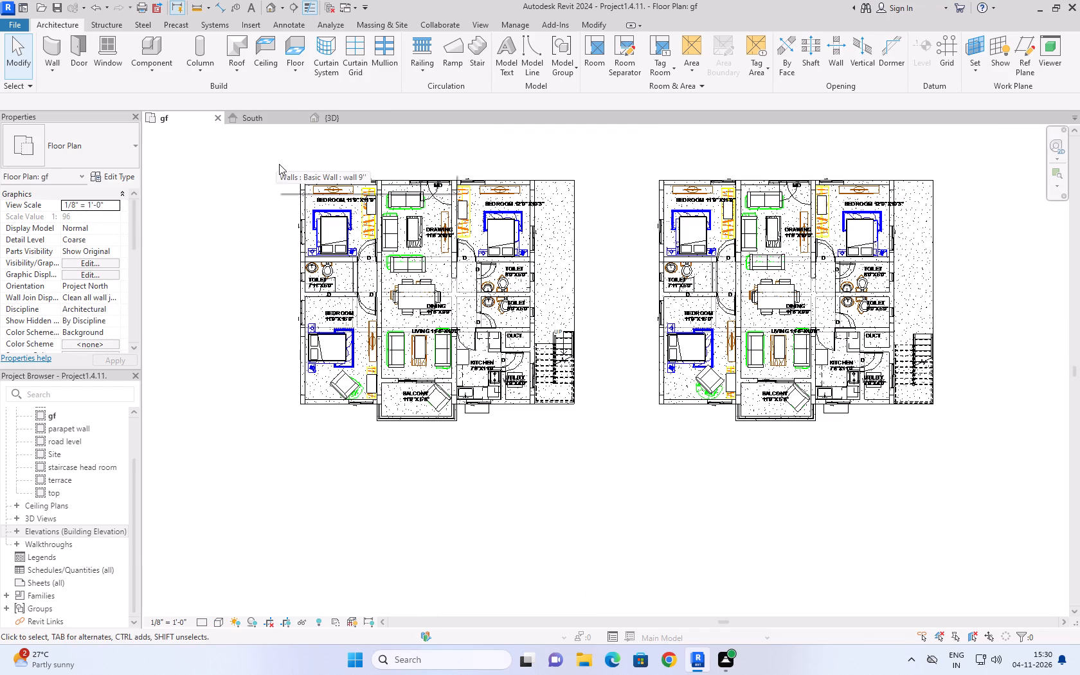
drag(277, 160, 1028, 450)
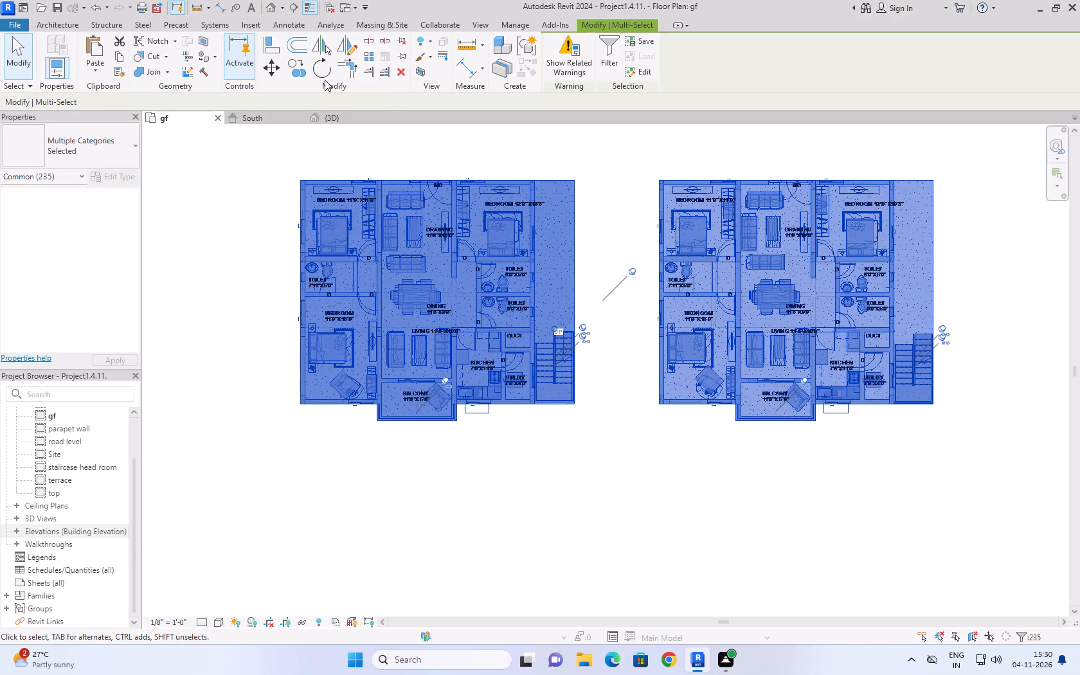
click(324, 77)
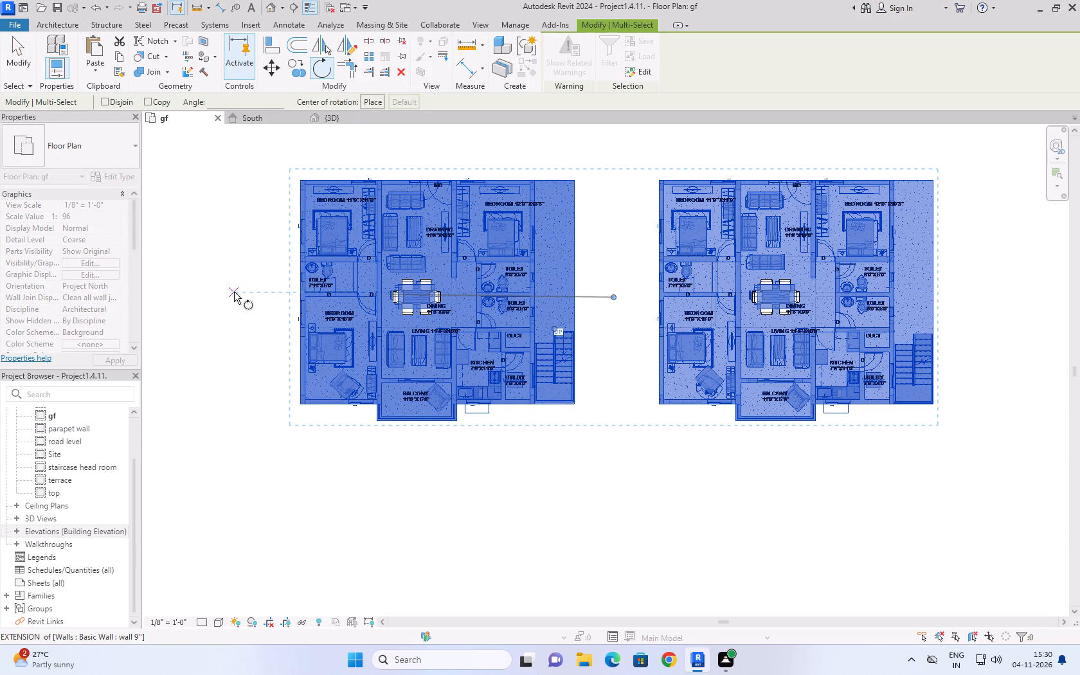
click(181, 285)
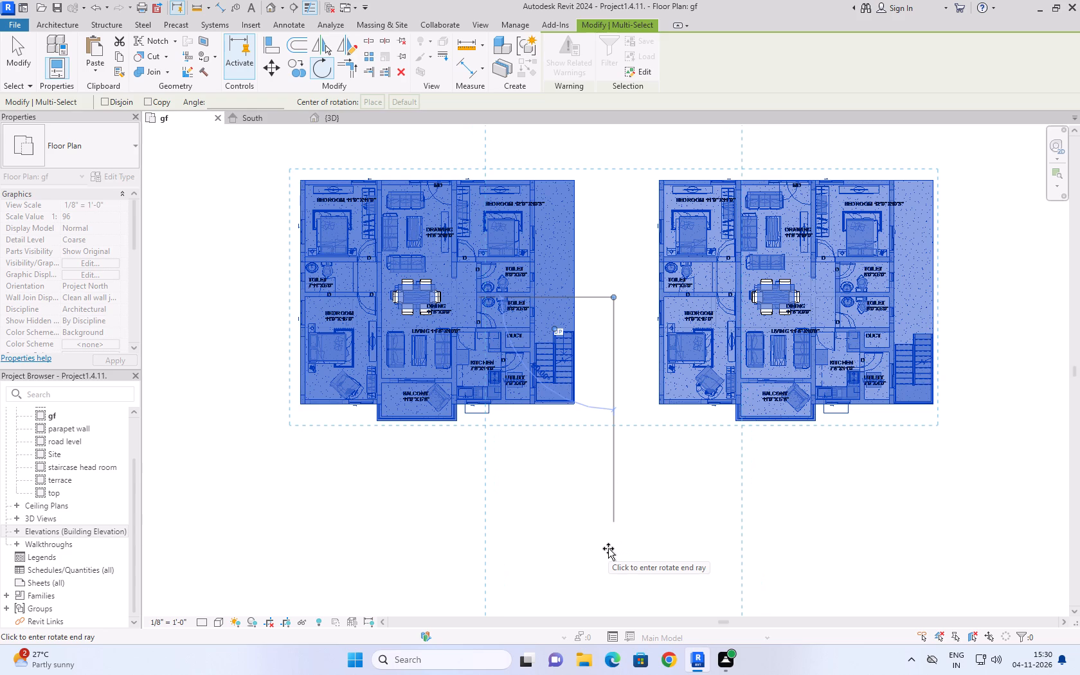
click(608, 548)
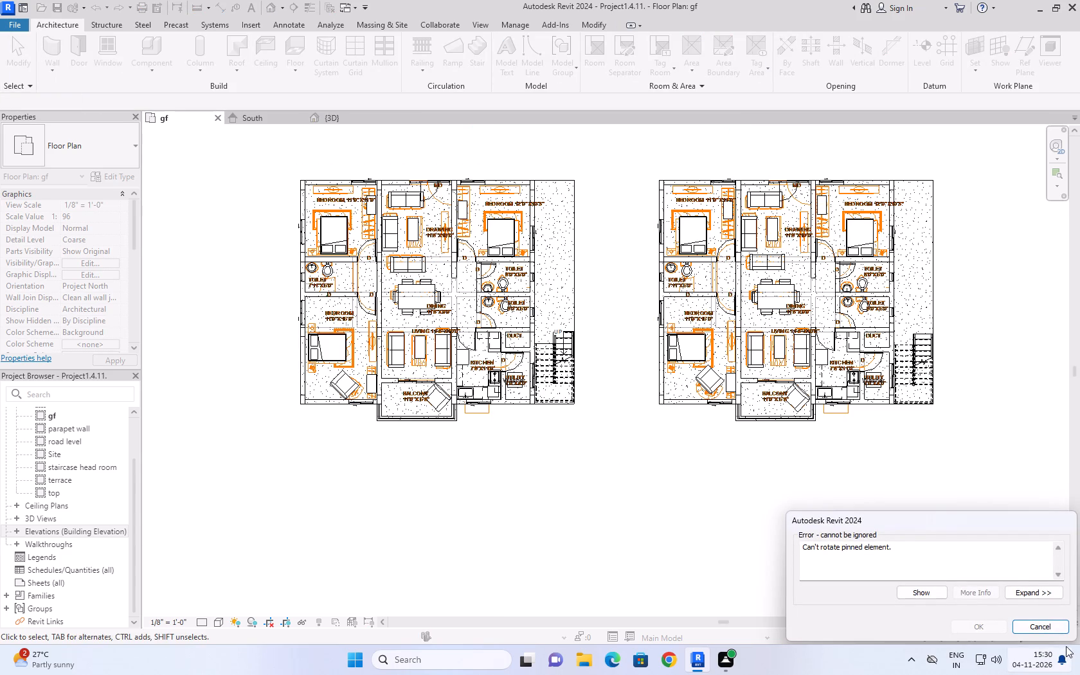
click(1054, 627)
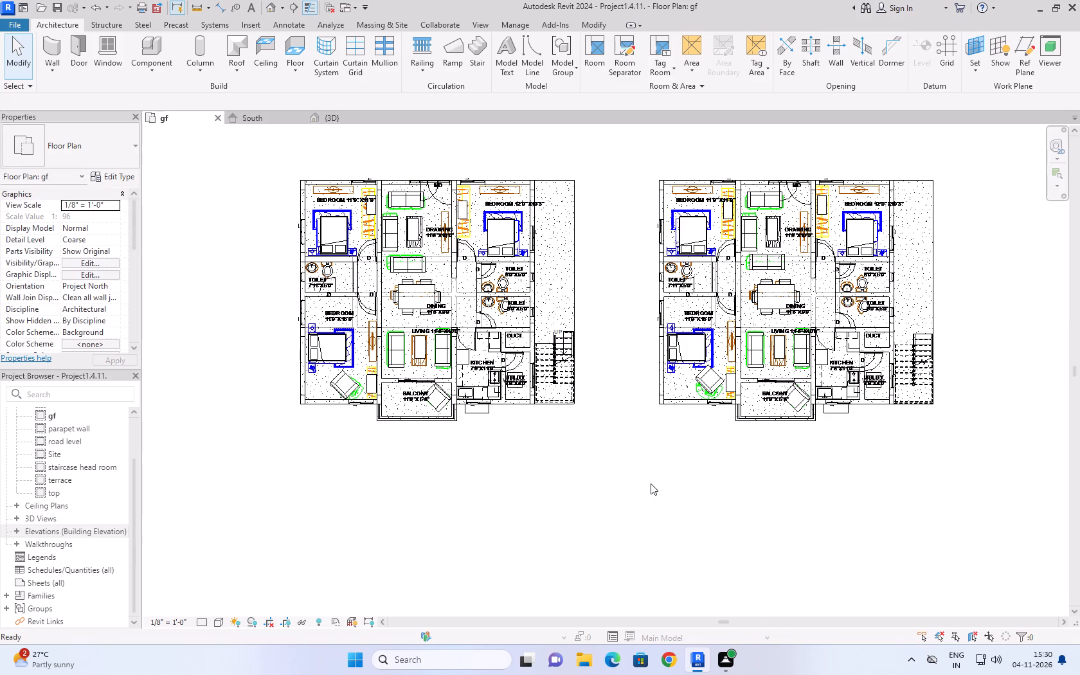
Unpin the imported Drawing1.dwg underlay in the gf plan.
click(645, 469)
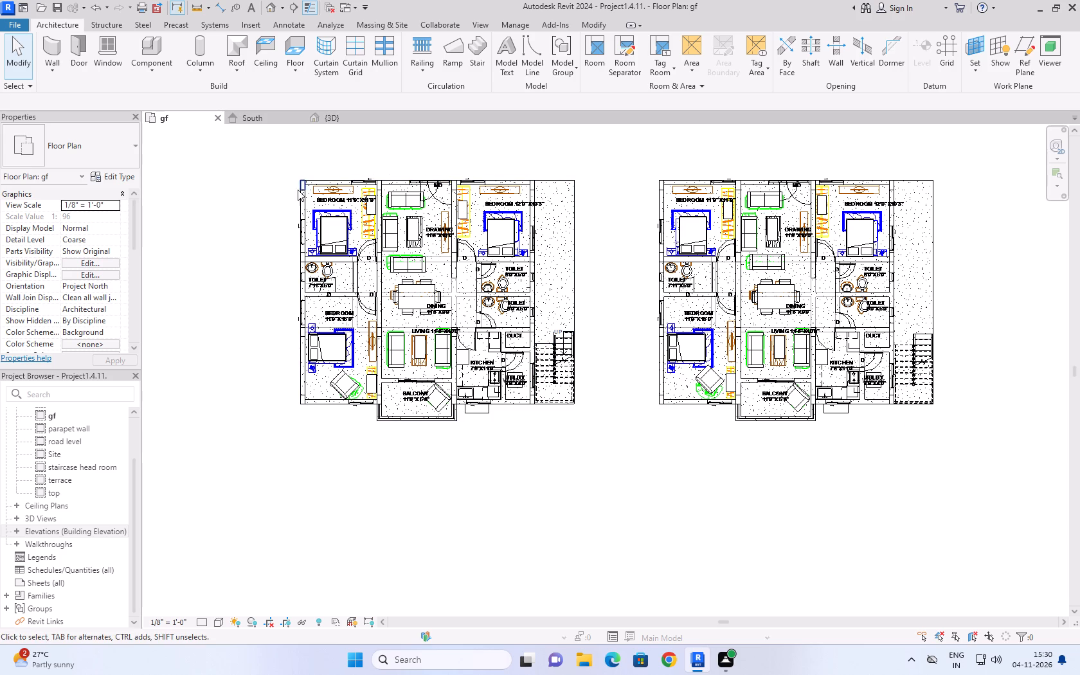
click(314, 238)
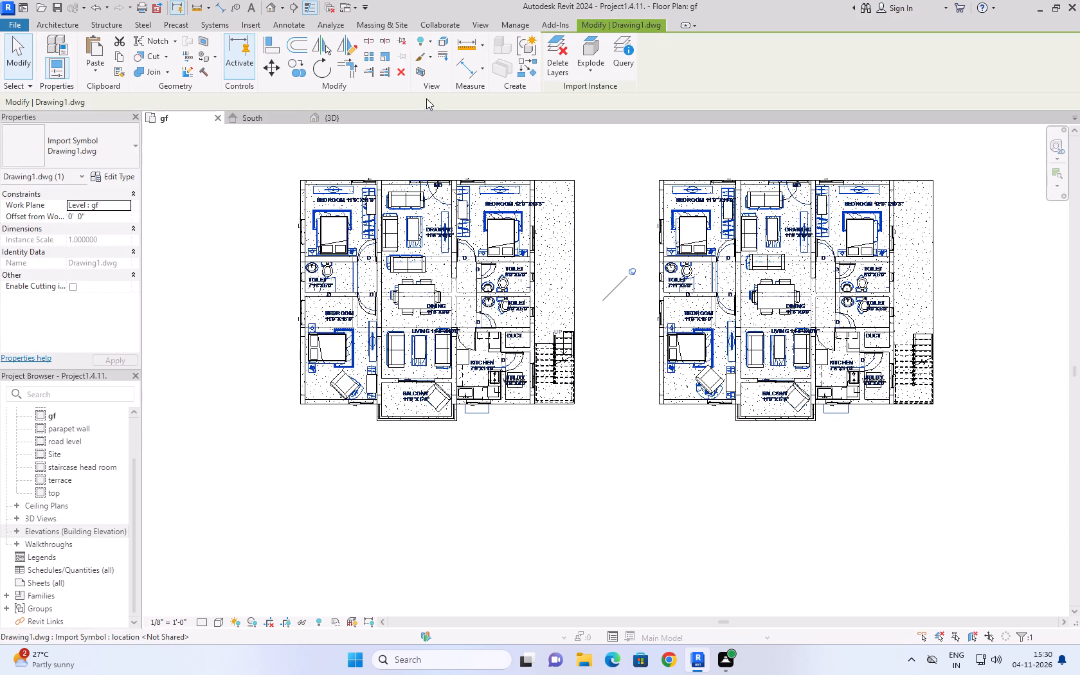
click(401, 41)
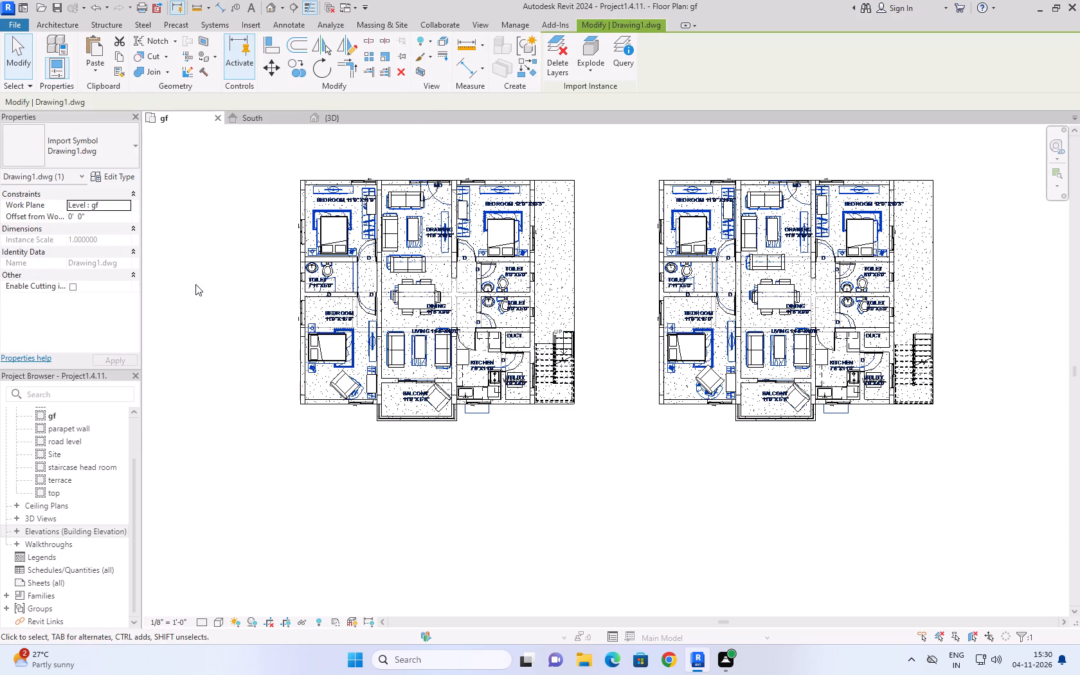
Rotate the imported Drawing1.dwg 90° counter-clockwise about its centre in the gf plan.
click(324, 208)
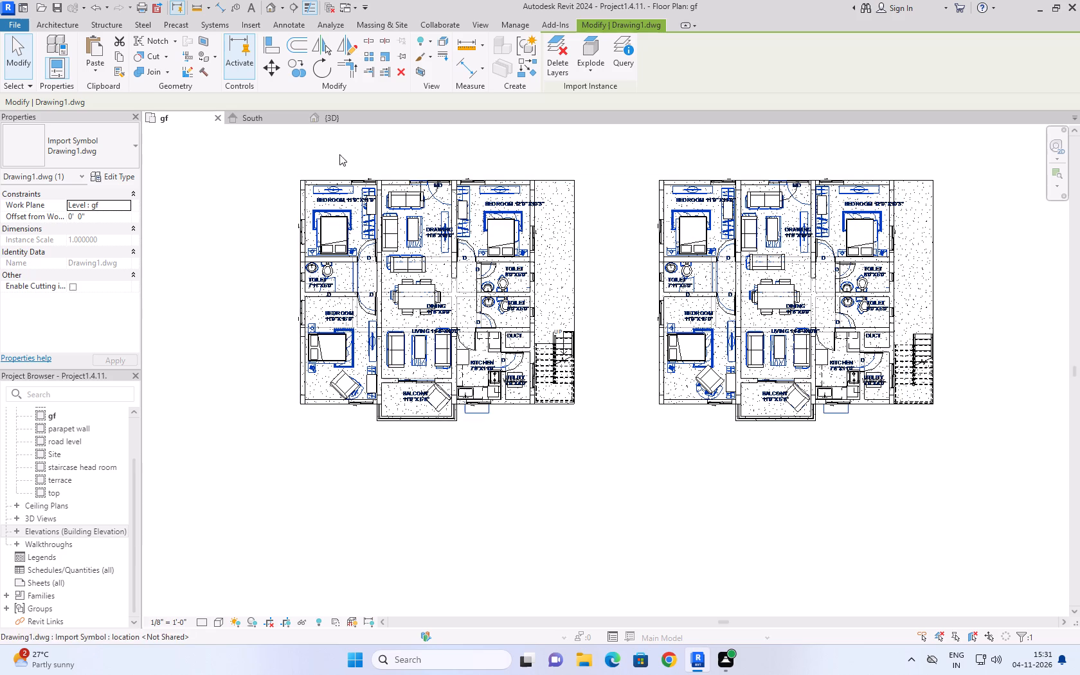
click(322, 66)
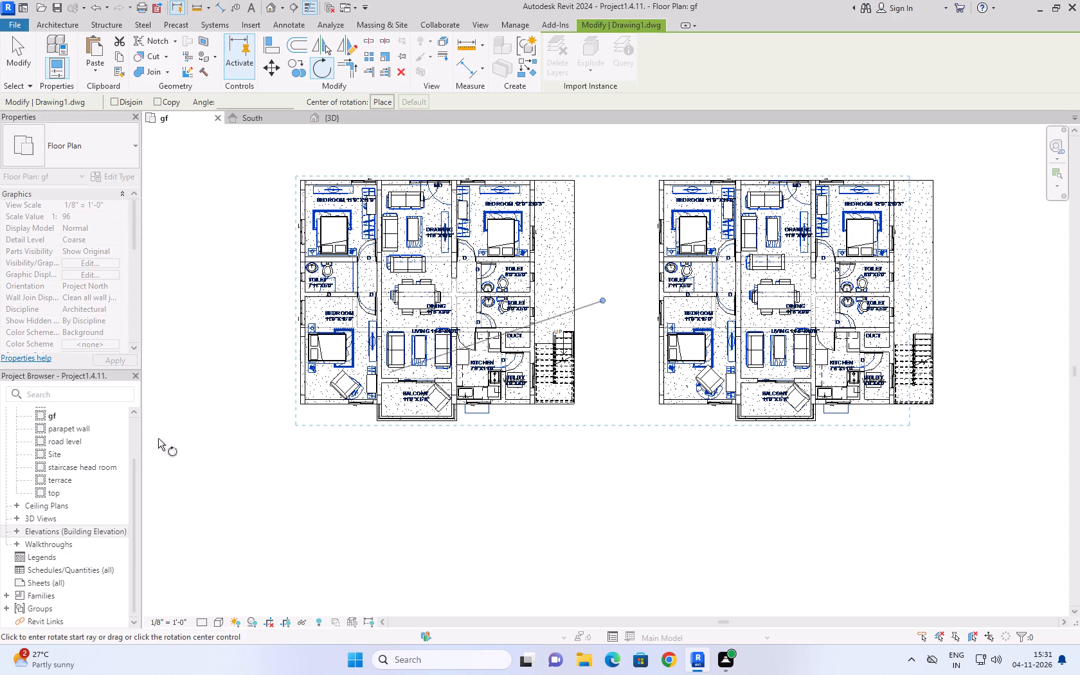
click(209, 287)
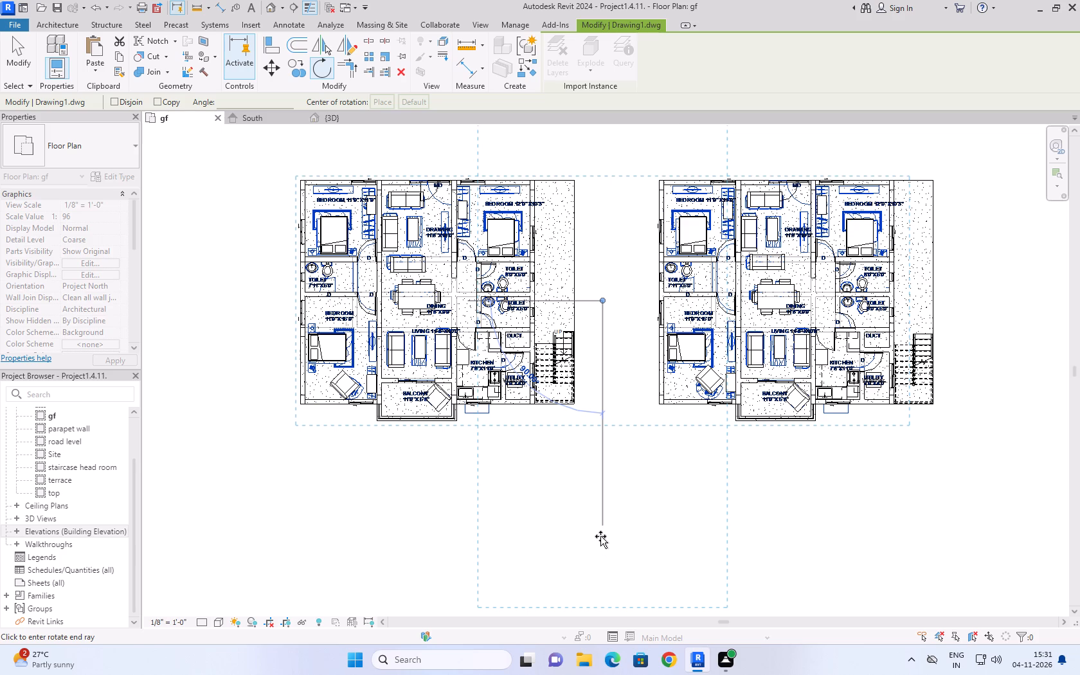
click(600, 536)
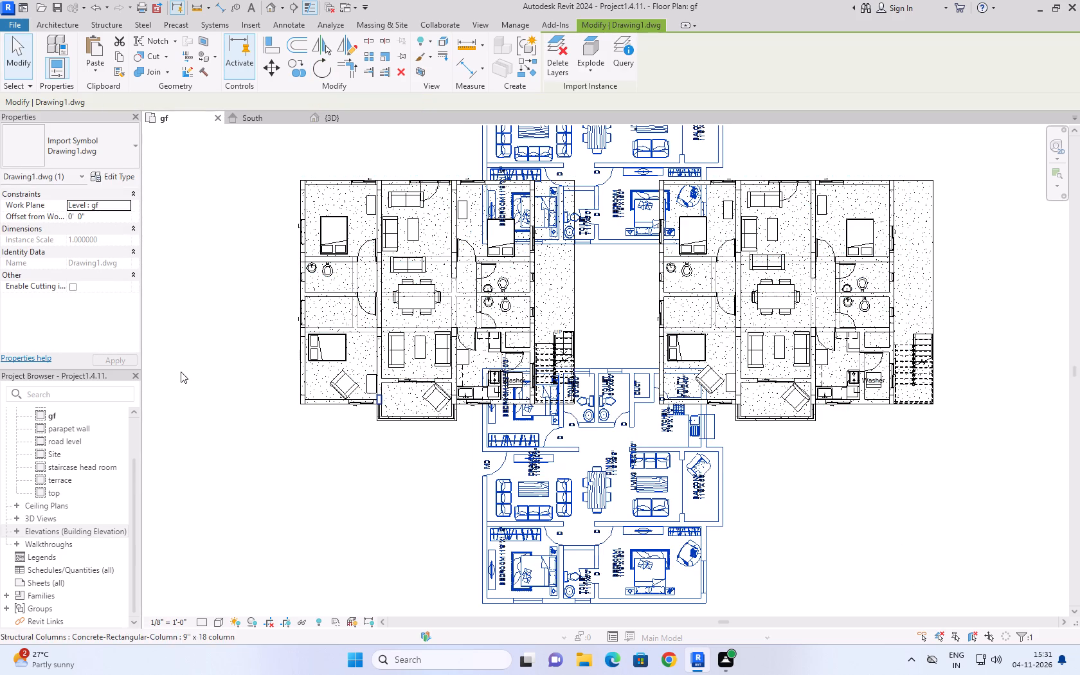
Rotate the imported Drawing1.dwg another 90° counter-clockwise about its centre in the gf plan.
click(321, 72)
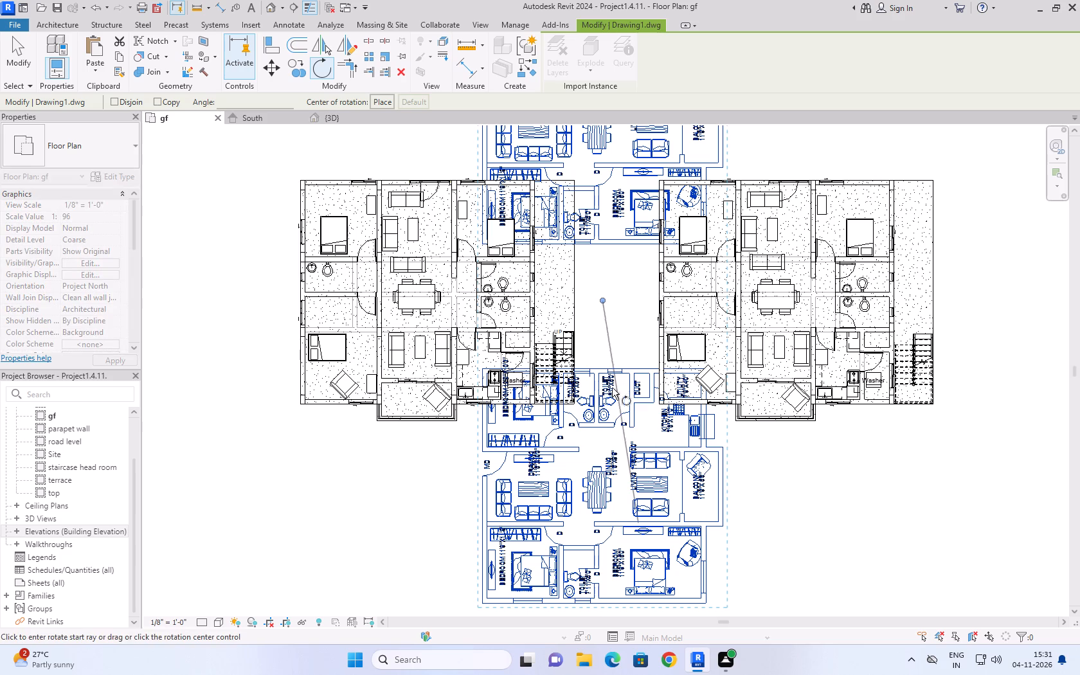
click(602, 451)
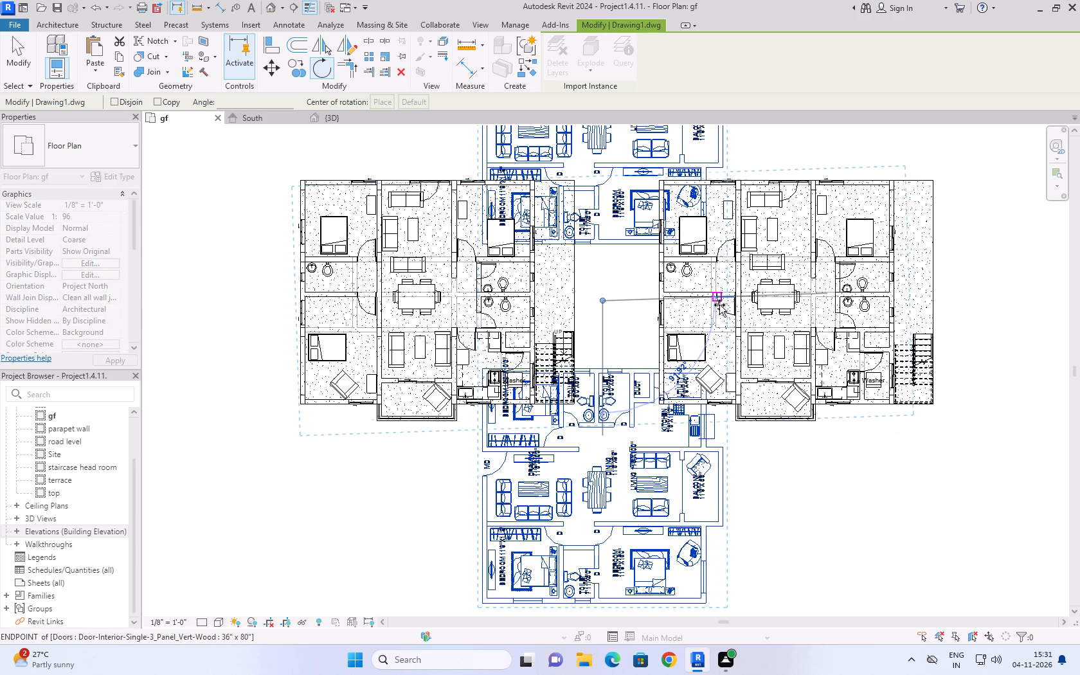
click(963, 288)
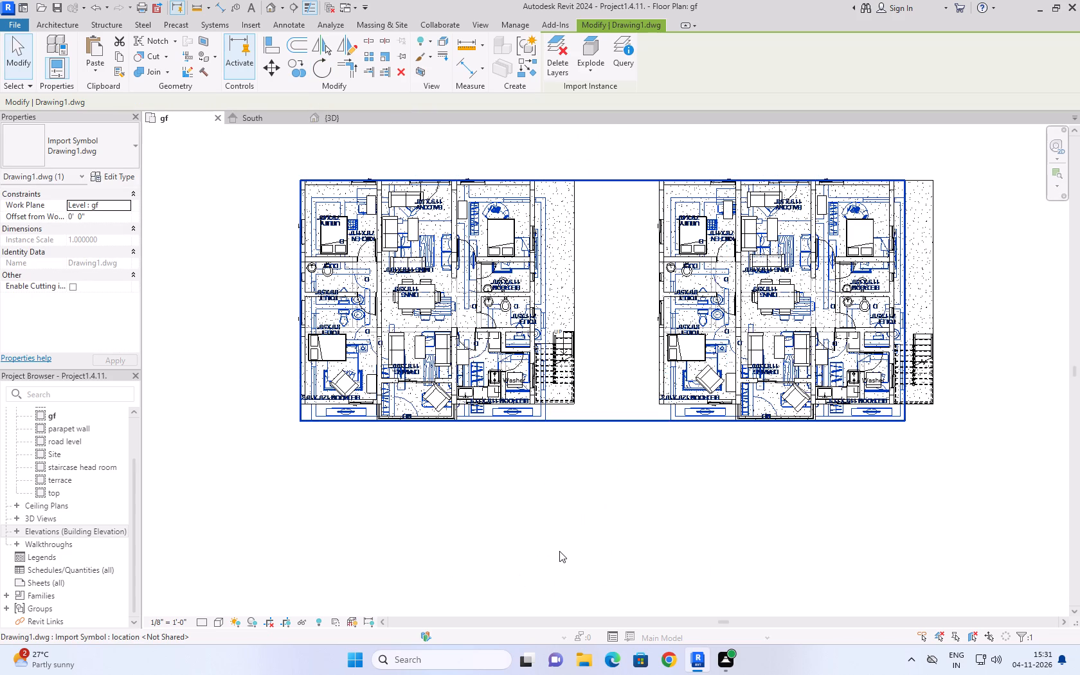
Move the imported Drawing1.dwg down in the gf plan until it sits clear below the balconies of both blocks, and deselect it.
click(673, 421)
drag(673, 421, 676, 474)
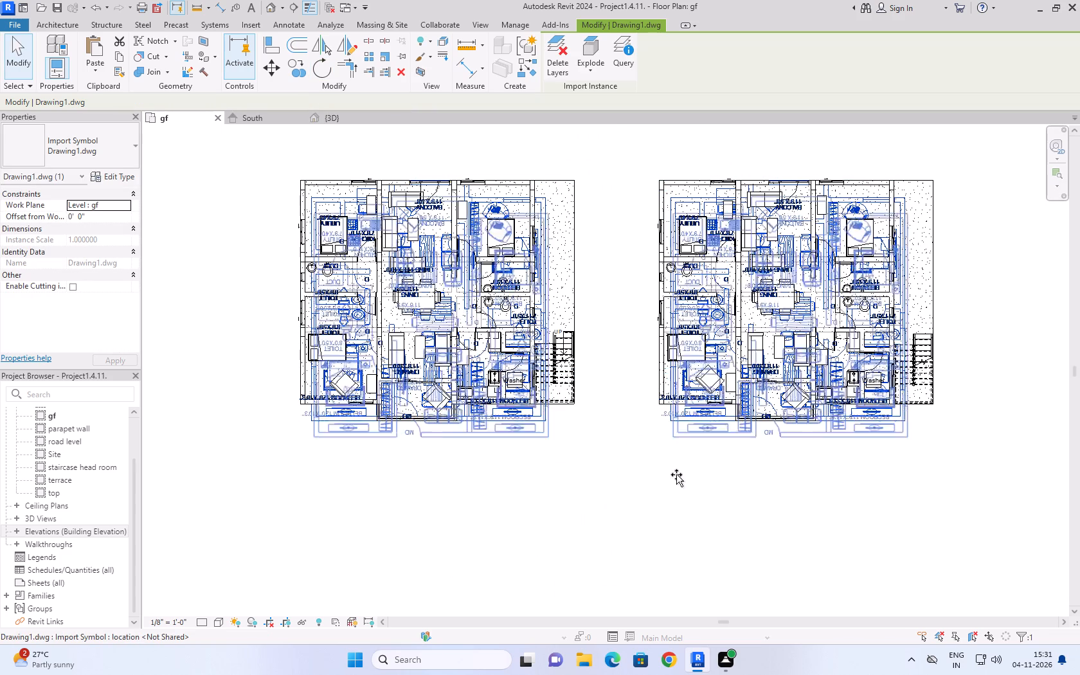
drag(676, 474, 665, 612)
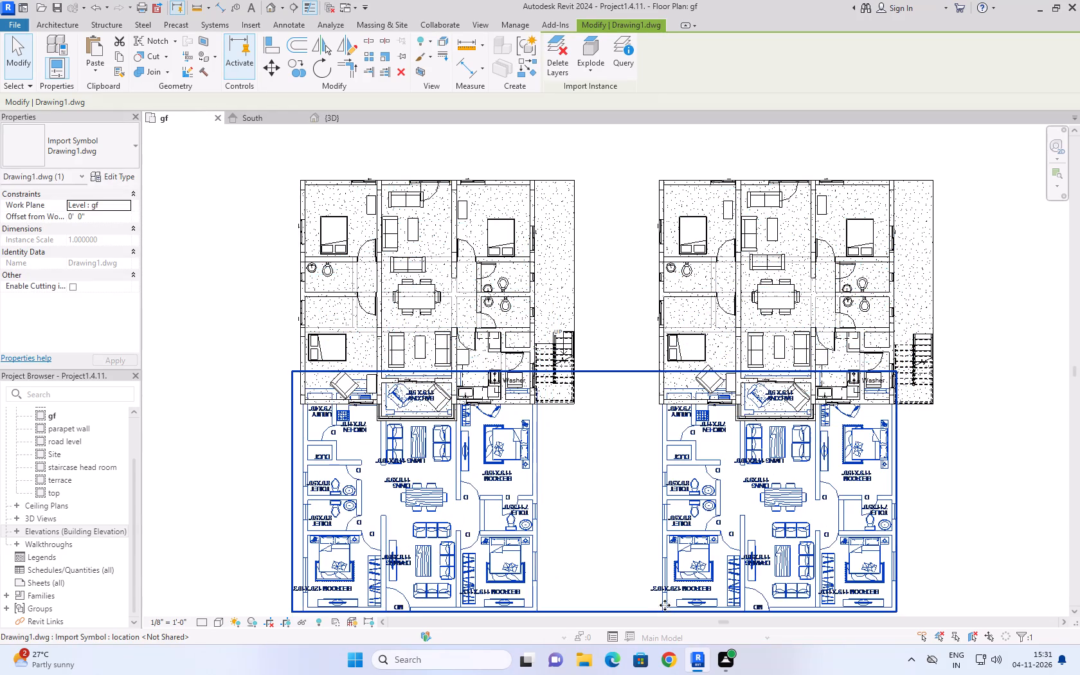
scroll(919, 463, down, 4)
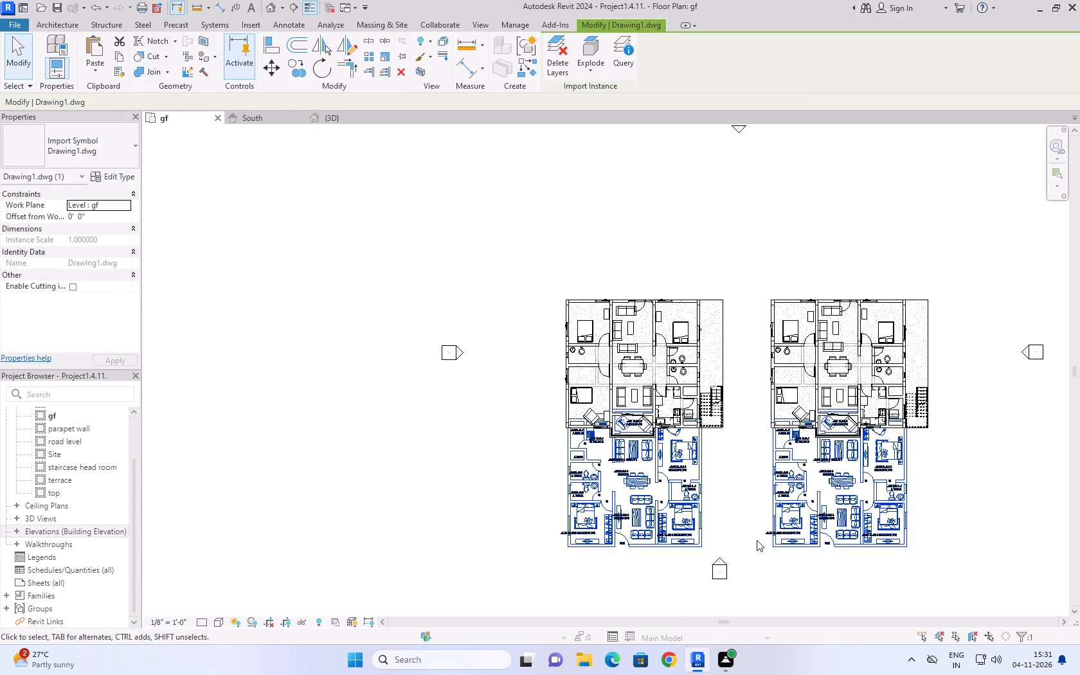
scroll(757, 539, down, 3)
scroll(809, 571, up, 4)
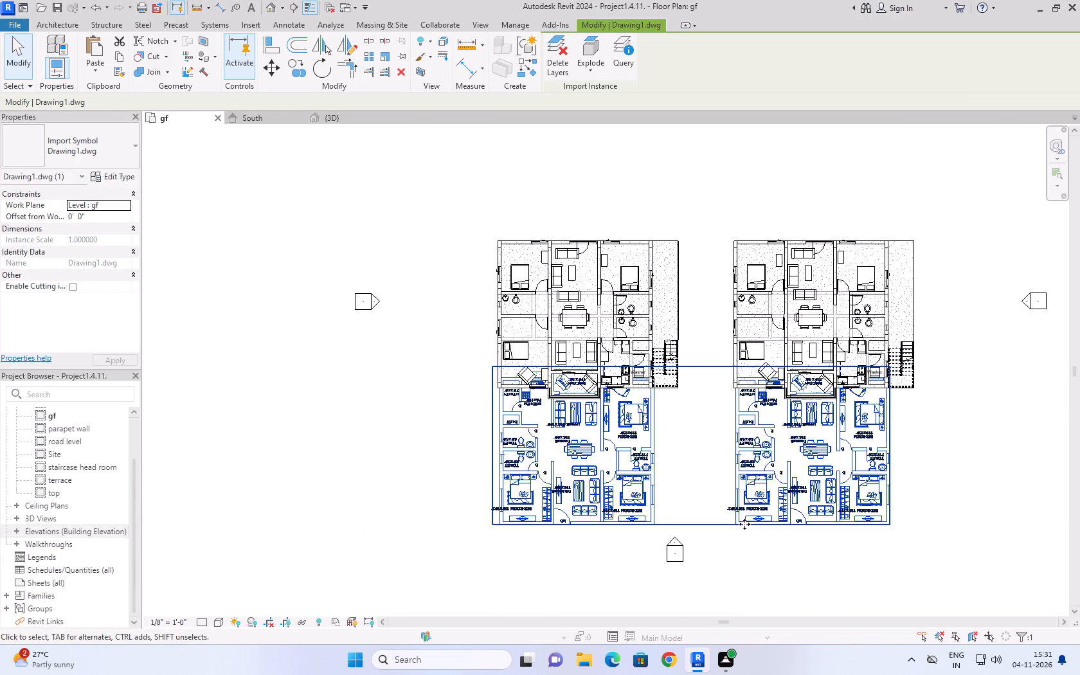
drag(744, 524, 742, 566)
click(968, 446)
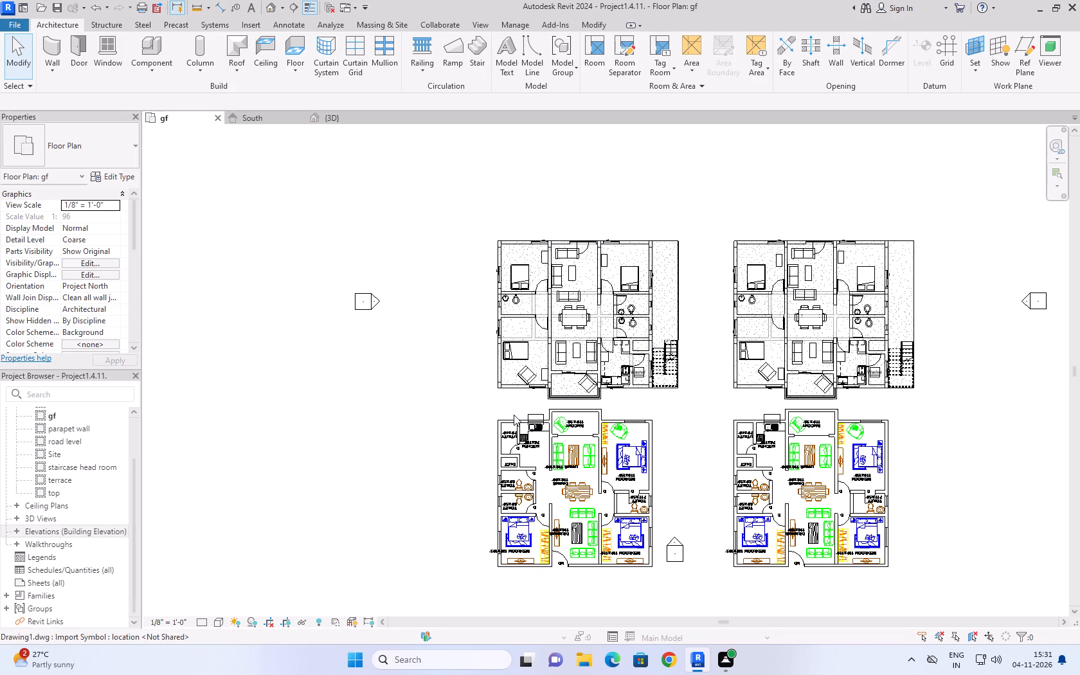
Examine both blocks in the South elevation and the relocated Drawing1.dwg plan beside them in the 3D view.
click(266, 113)
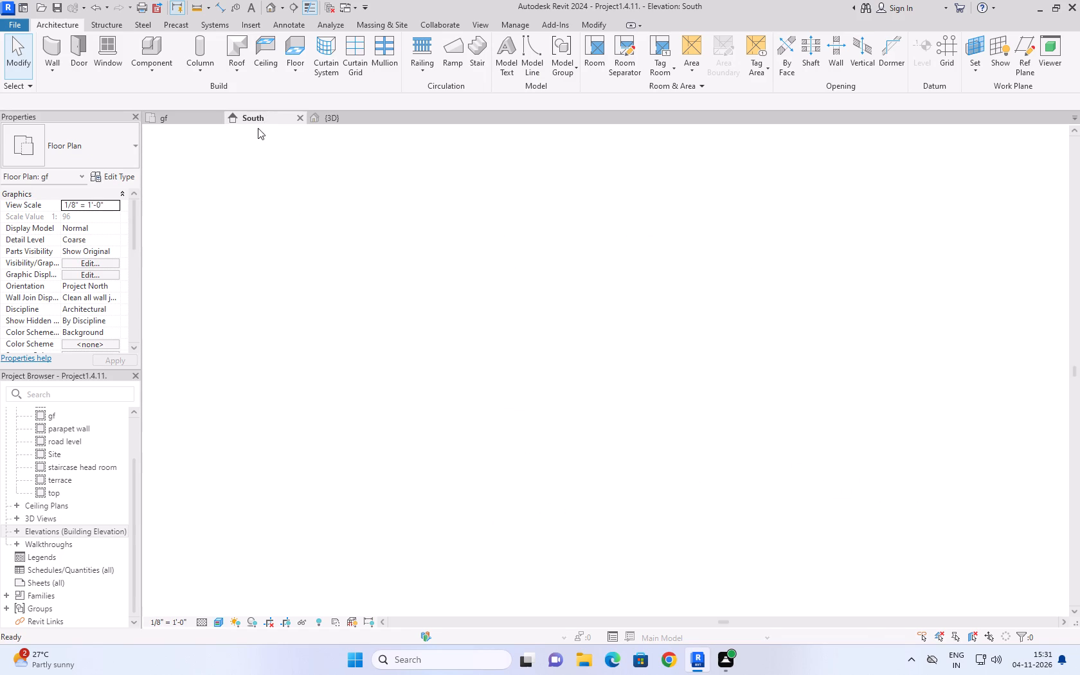
click(580, 535)
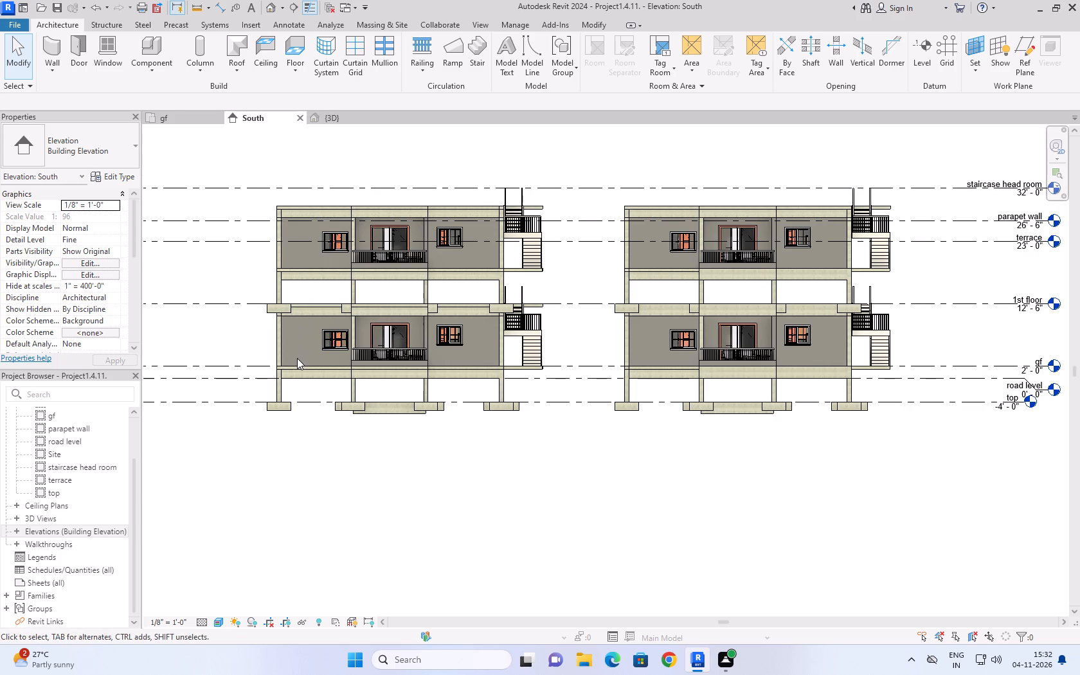
click(323, 114)
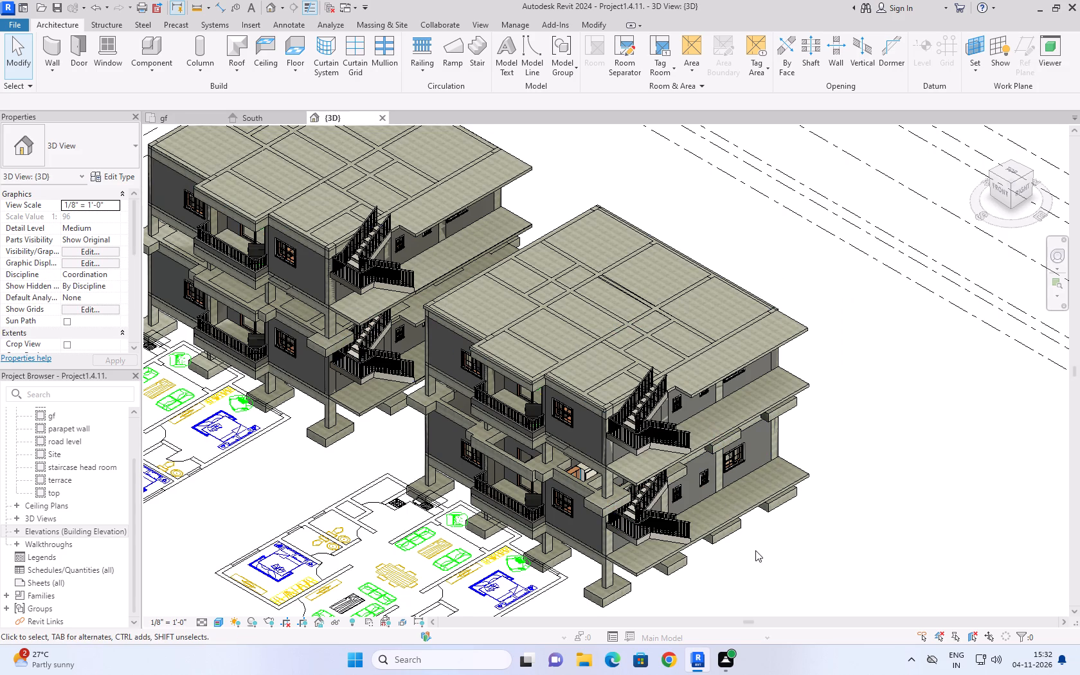
middle_drag(757, 550, 795, 487)
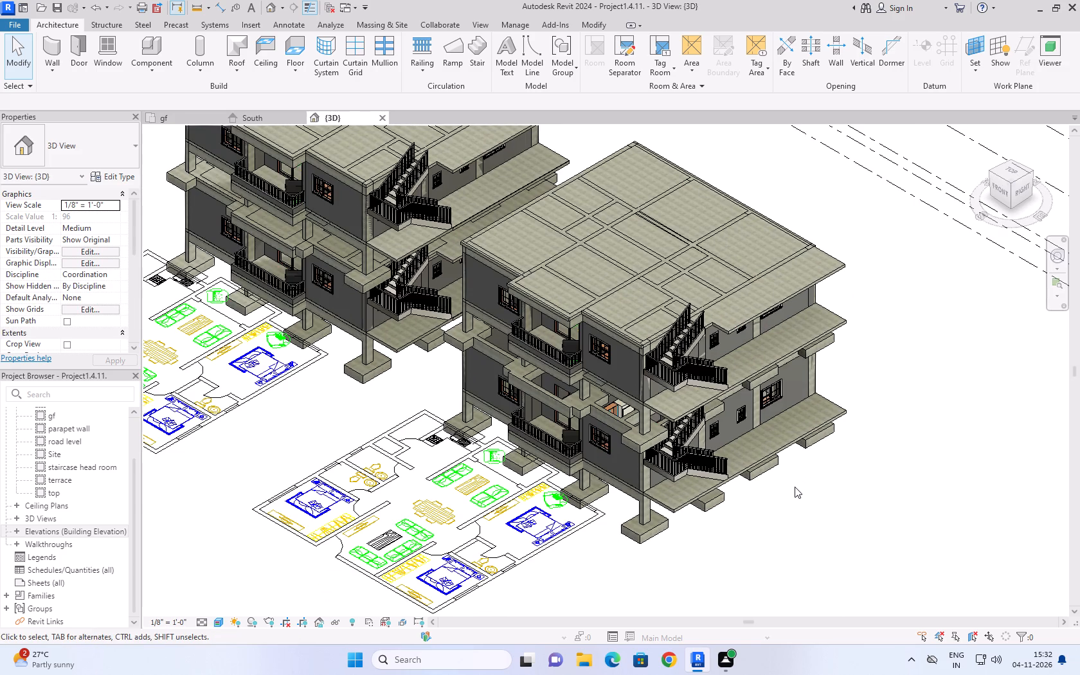
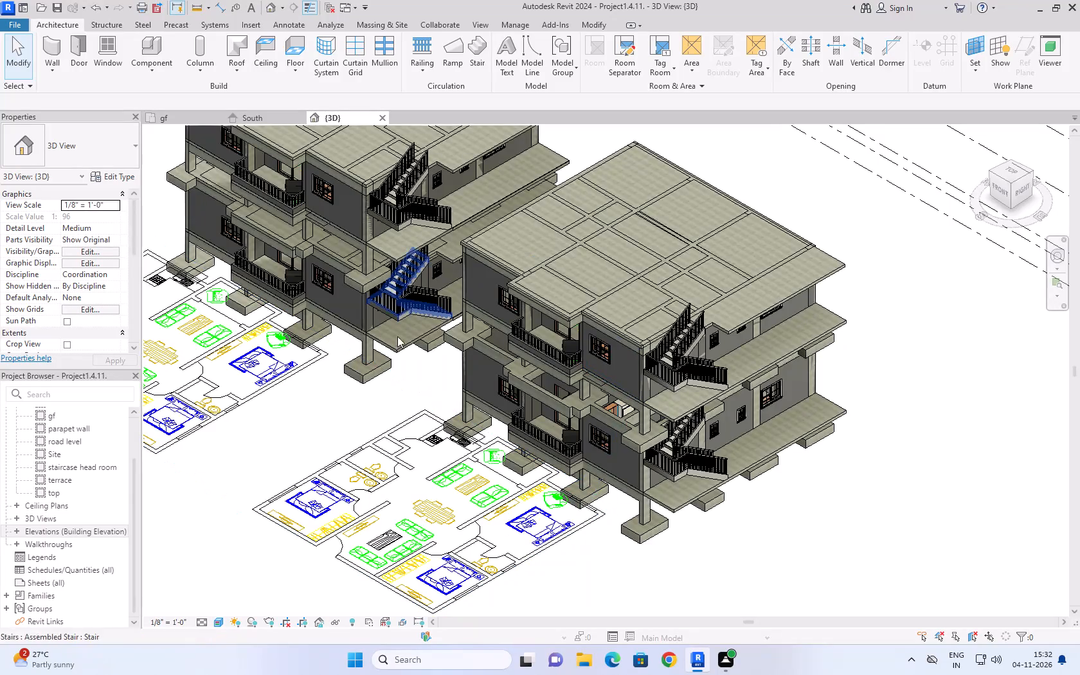
Examine both two-storey blocks and the imported Drawing1.dwg beside them from several angles in the 3D view and in the gf plan.
scroll(395, 357, down, 4)
scroll(231, 186, up, 5)
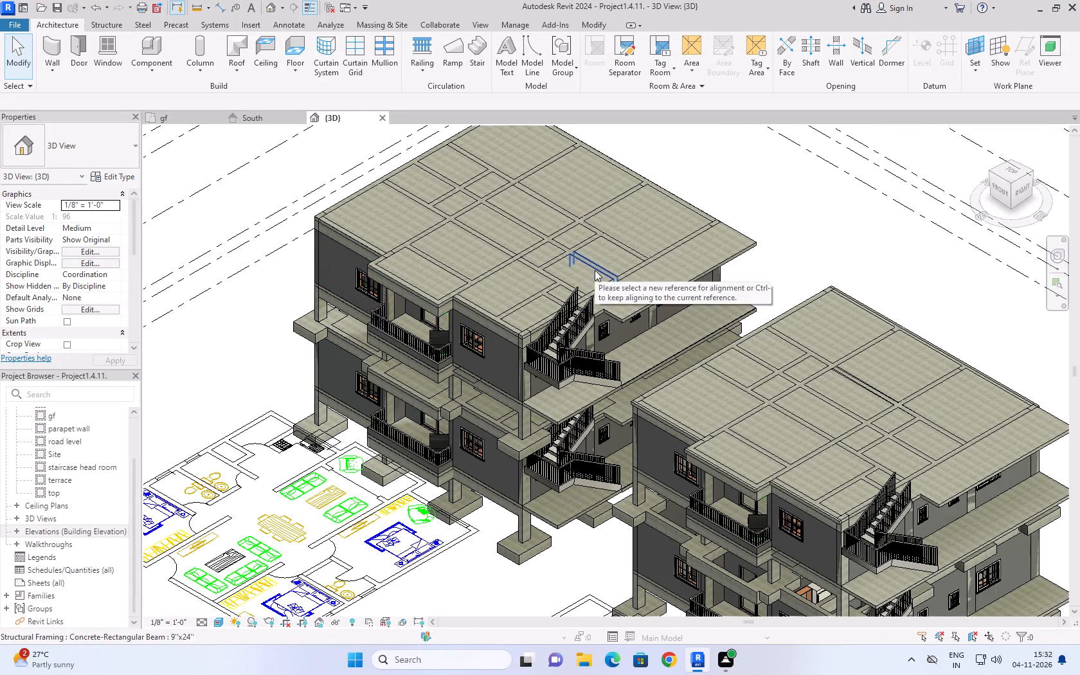
scroll(800, 236, down, 4)
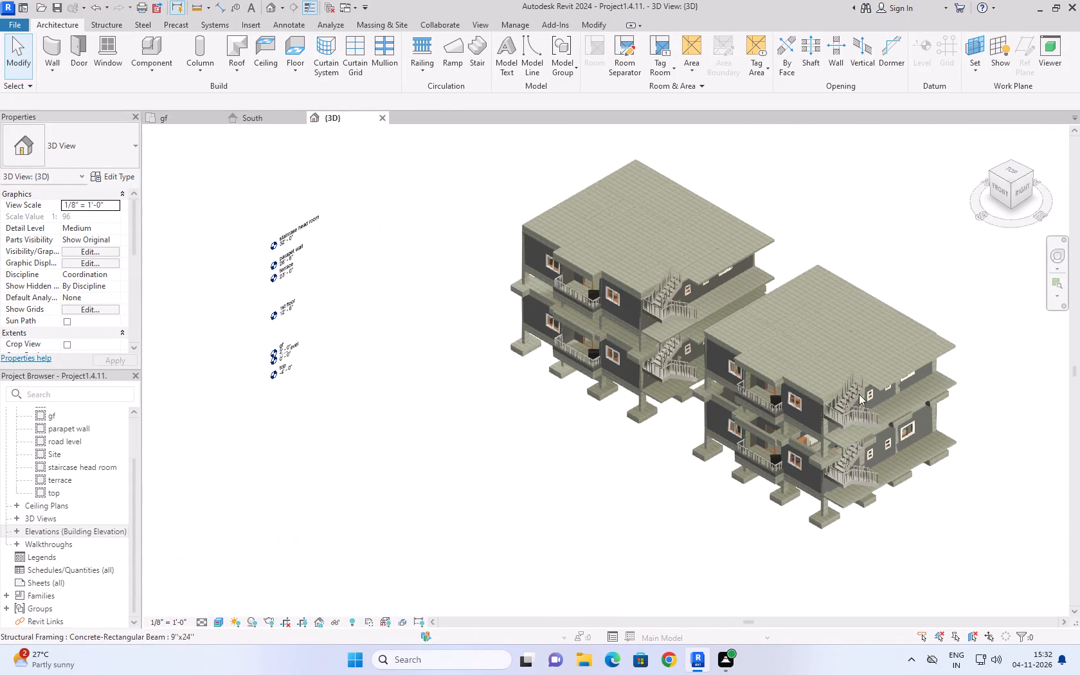
scroll(1044, 572, up, 3)
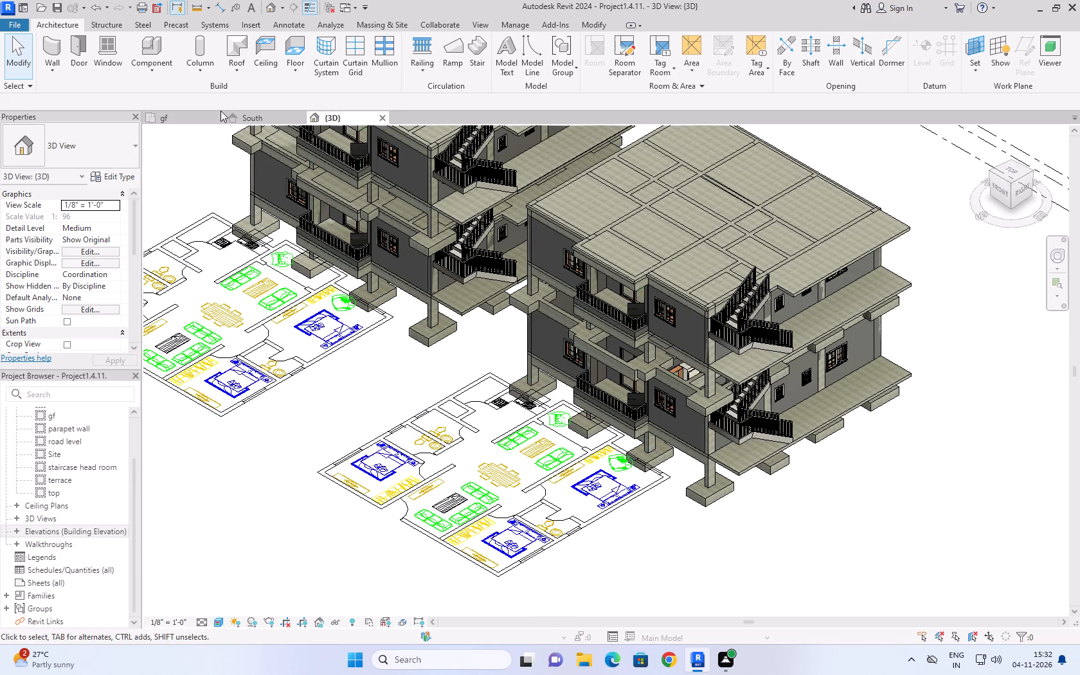
click(179, 116)
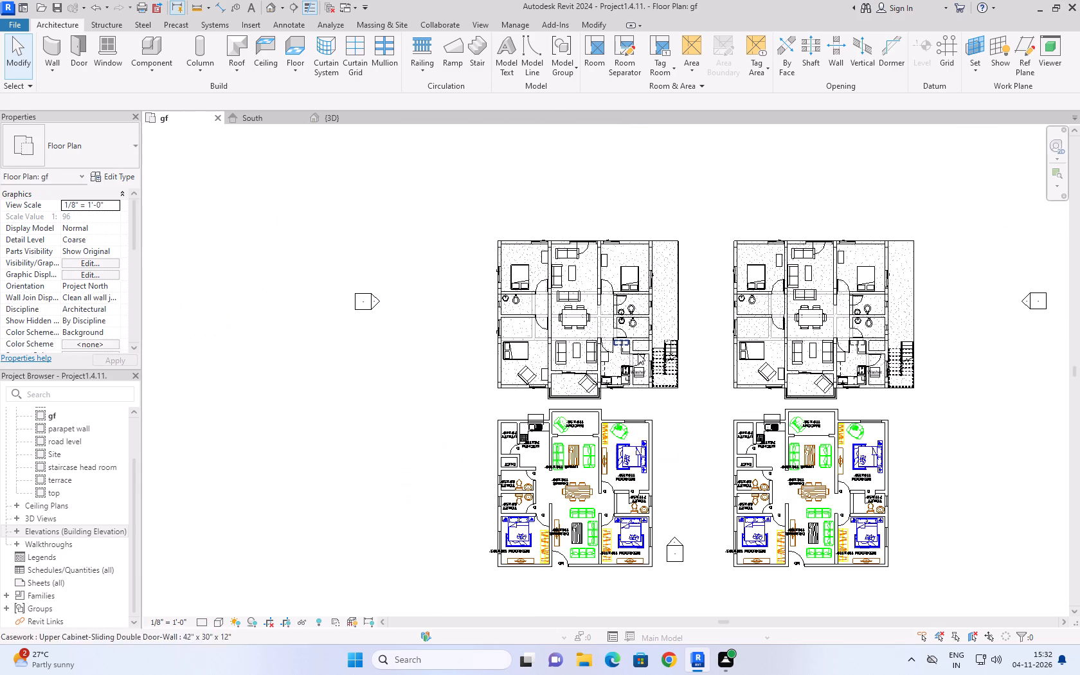
click(636, 425)
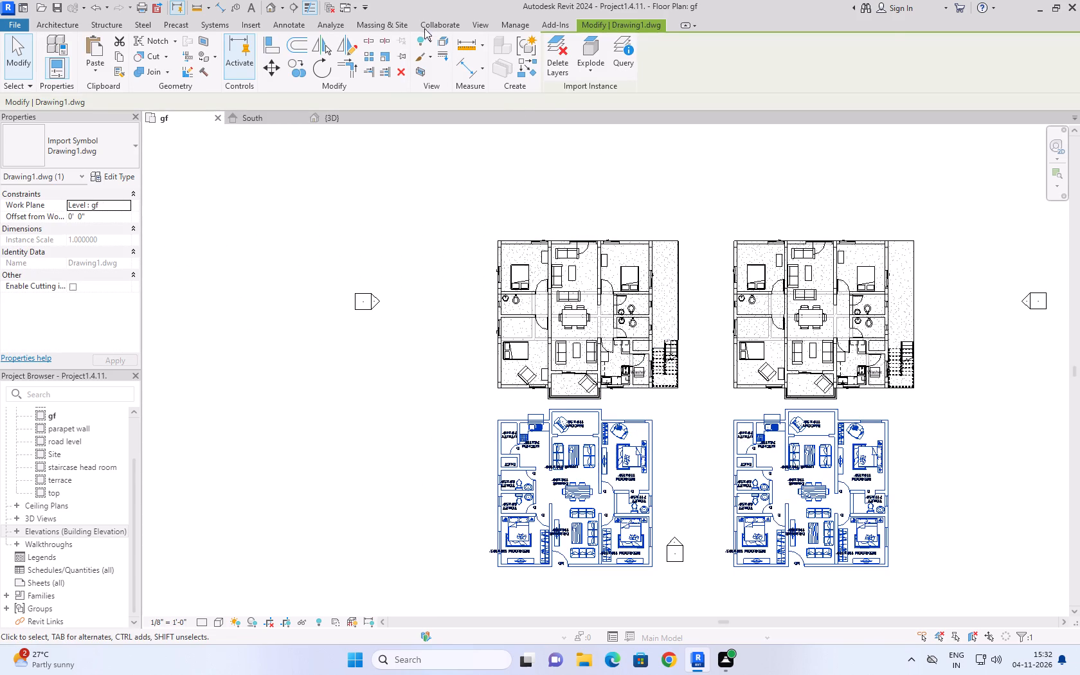
click(480, 20)
click(404, 46)
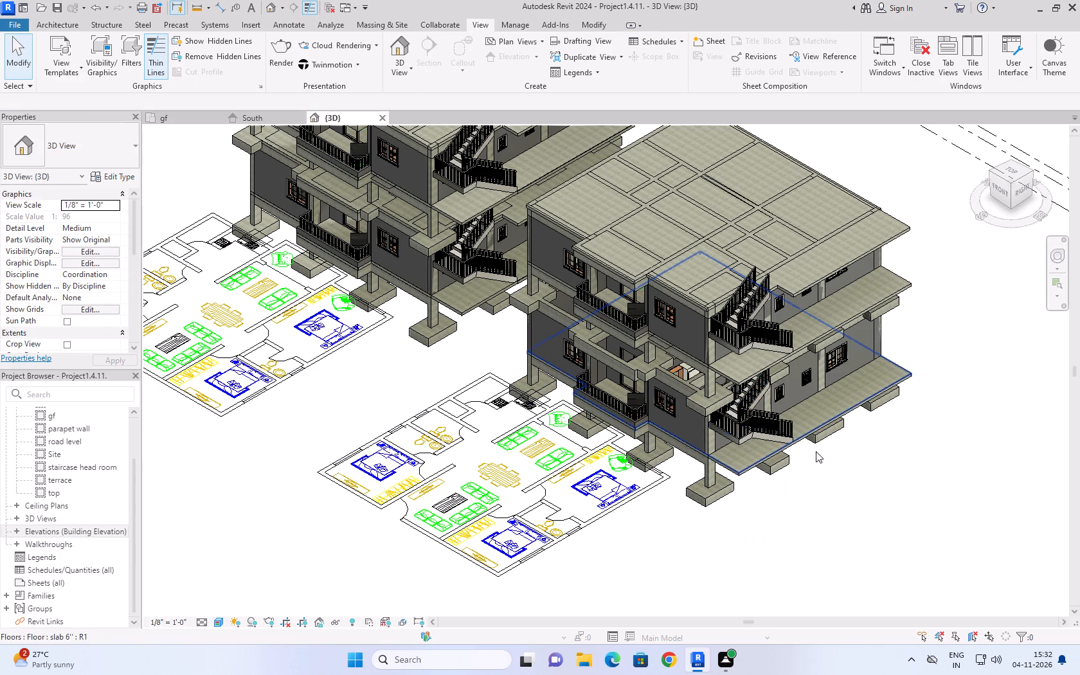
shift+middle_drag(863, 476, 554, 440)
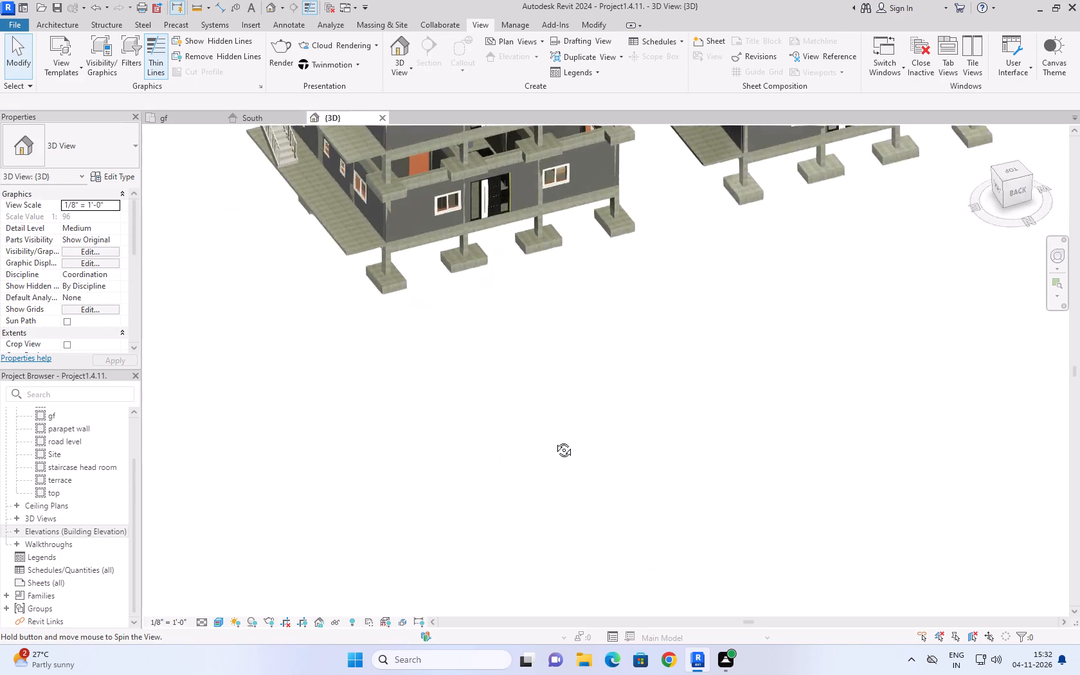
shift+middle_drag(554, 440, 938, 556)
scroll(938, 556, down, 2)
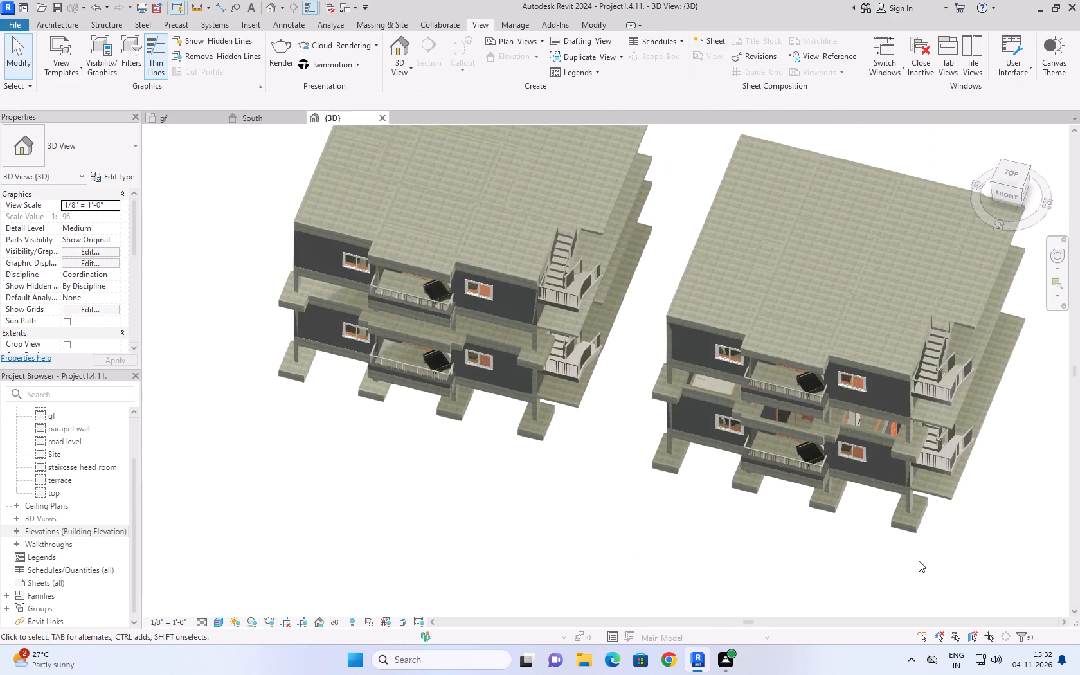
Undo the move and rotations of the imported Drawing1.dwg in the gf plan, back to its original placement over both blocks.
click(185, 121)
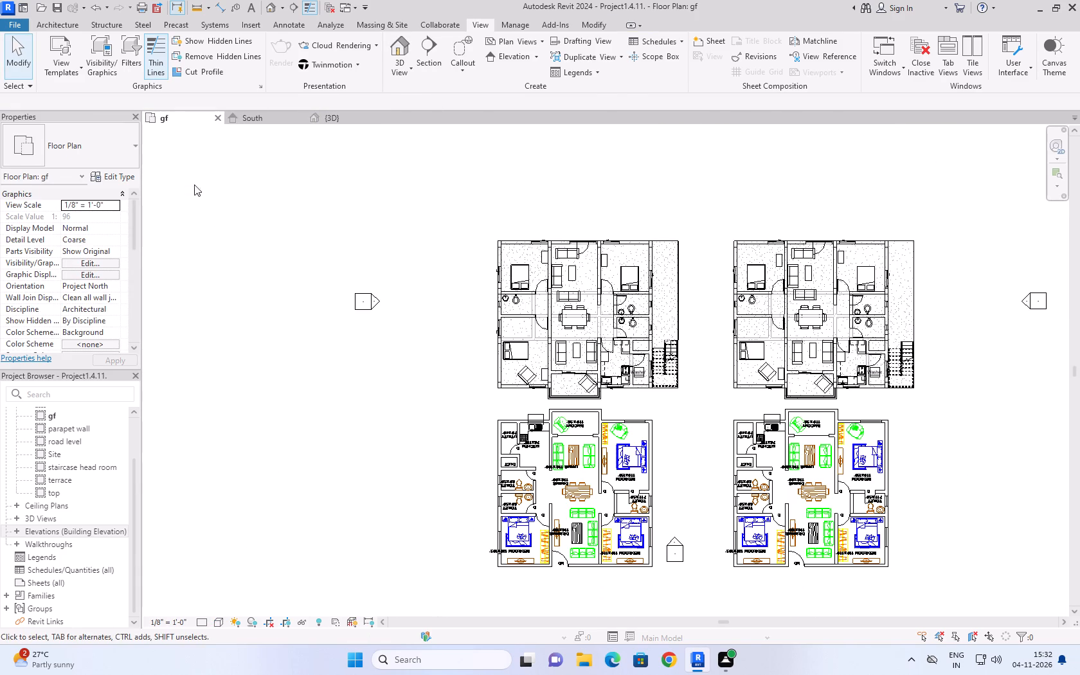
key(ctrl+z)
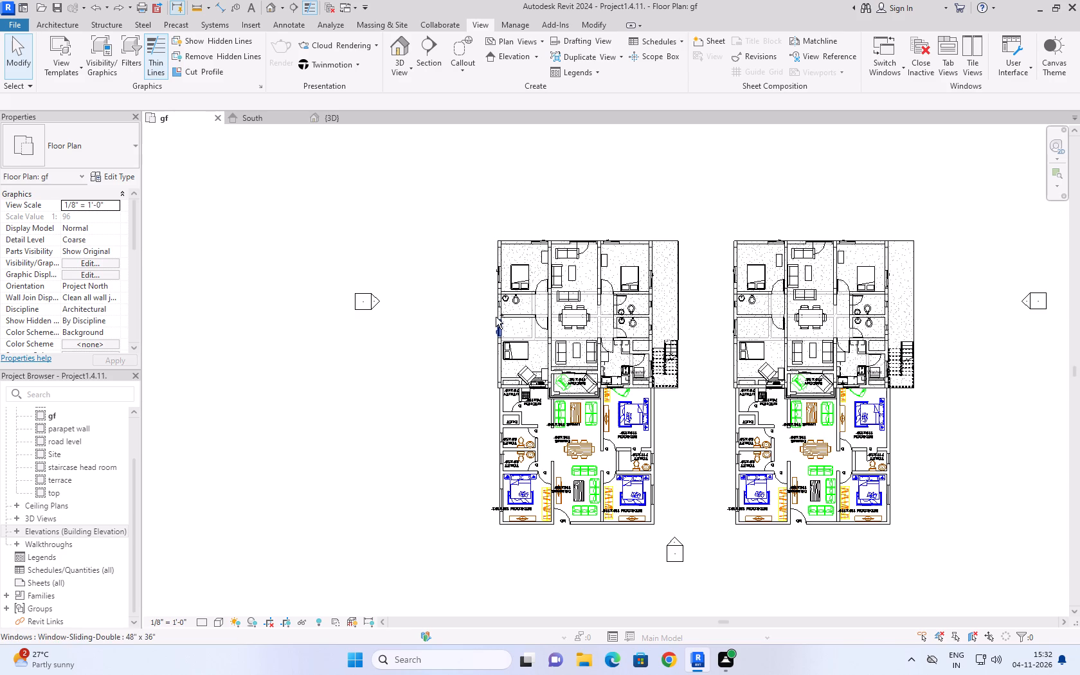
key(ctrl+z)
key(ctrl+z)
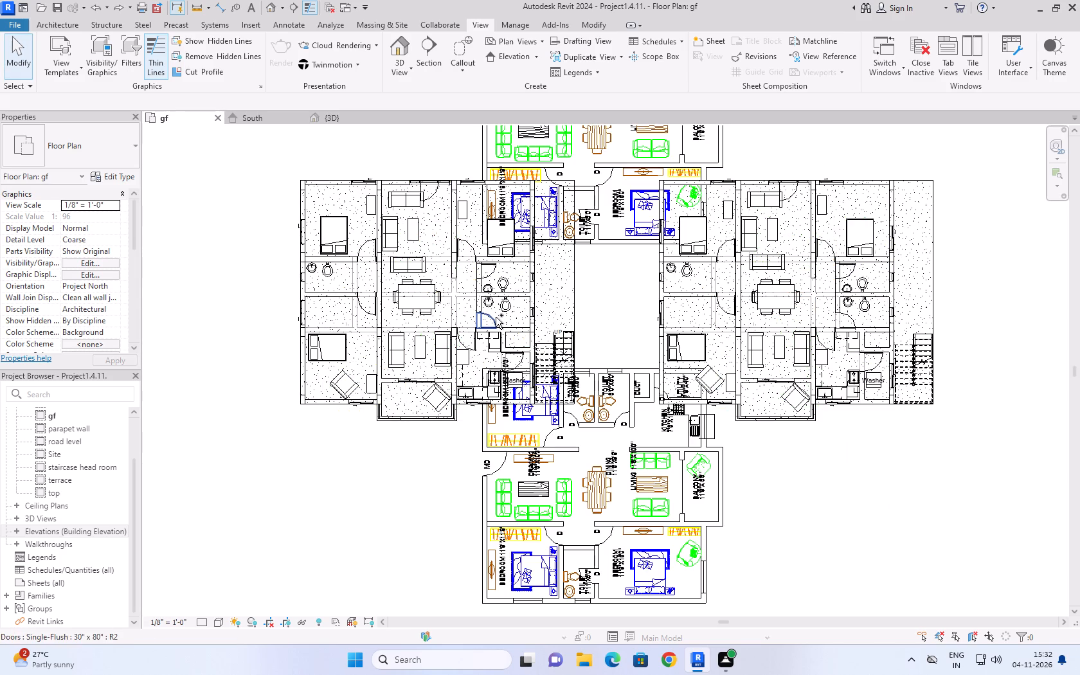
key(ctrl+z)
key(ctrl+z)
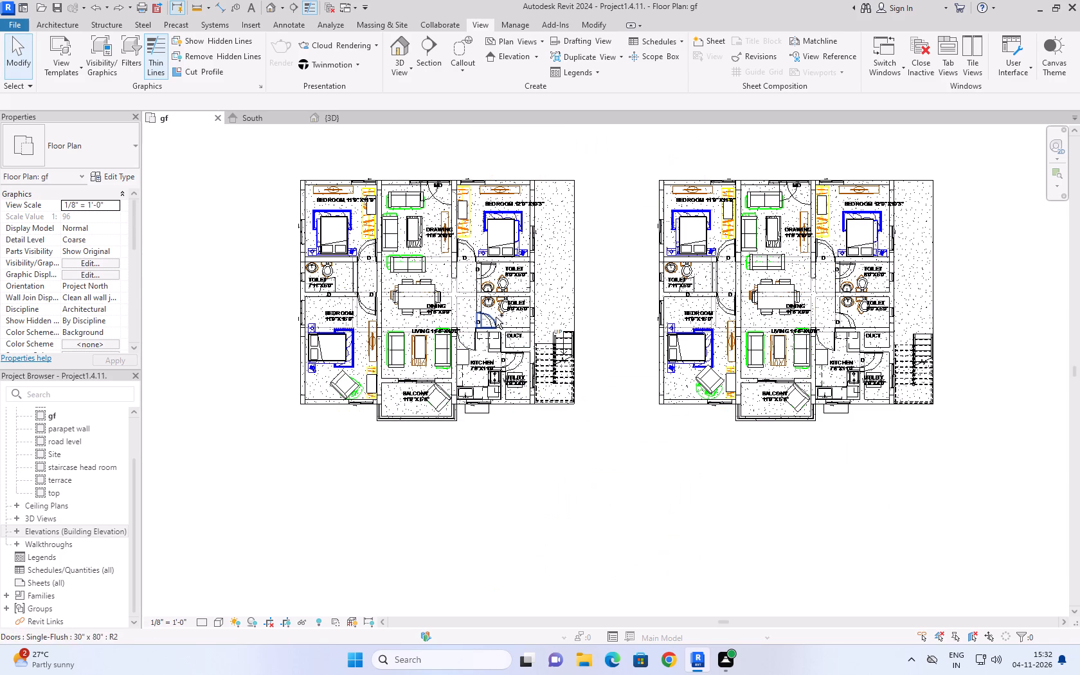
click(486, 443)
Undo the earlier edits in the 3D view back to before the 1st-floor storeys and the second block's ground-floor top slab were added.
click(342, 118)
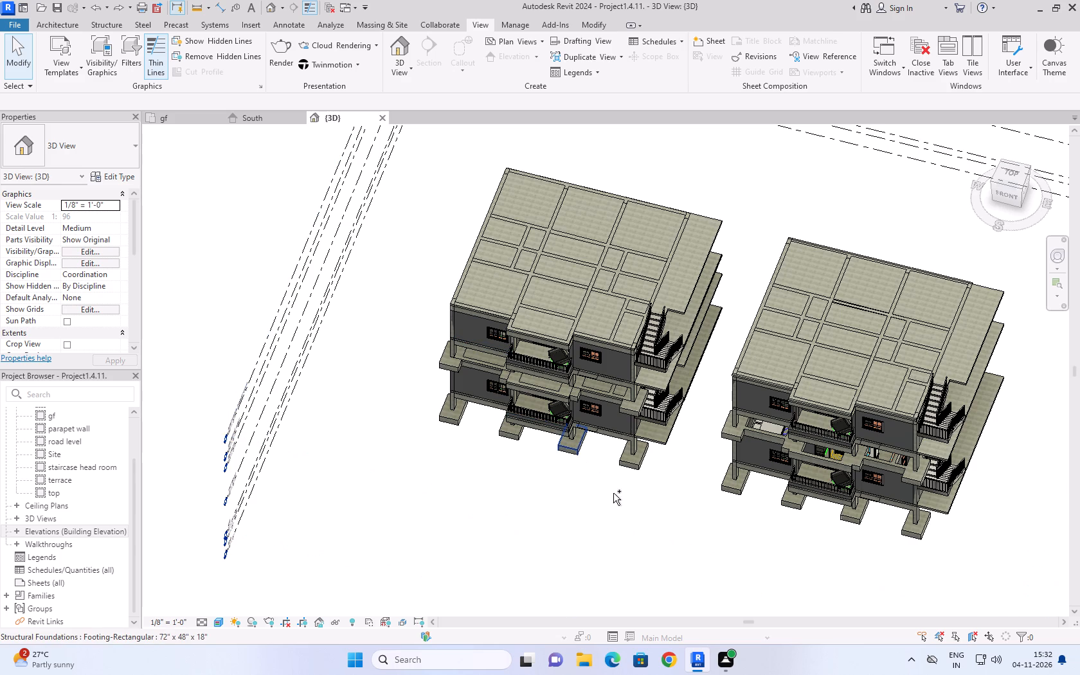
key(ctrl+z)
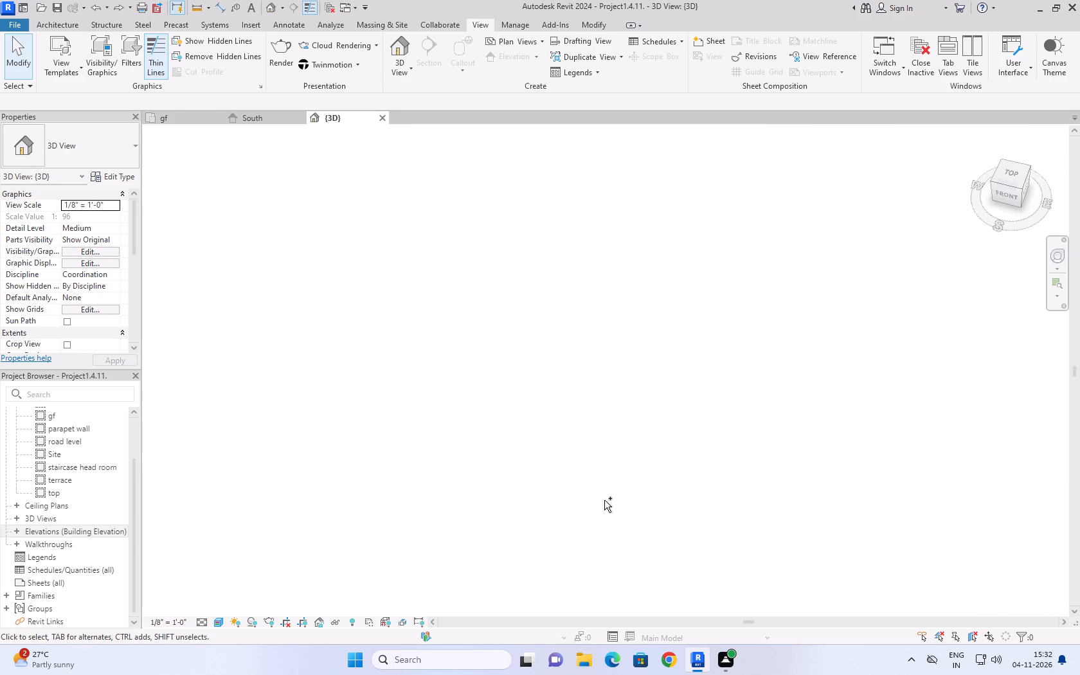
key(ctrl+z)
key(ctrl+z)
scroll(646, 440, down, 5)
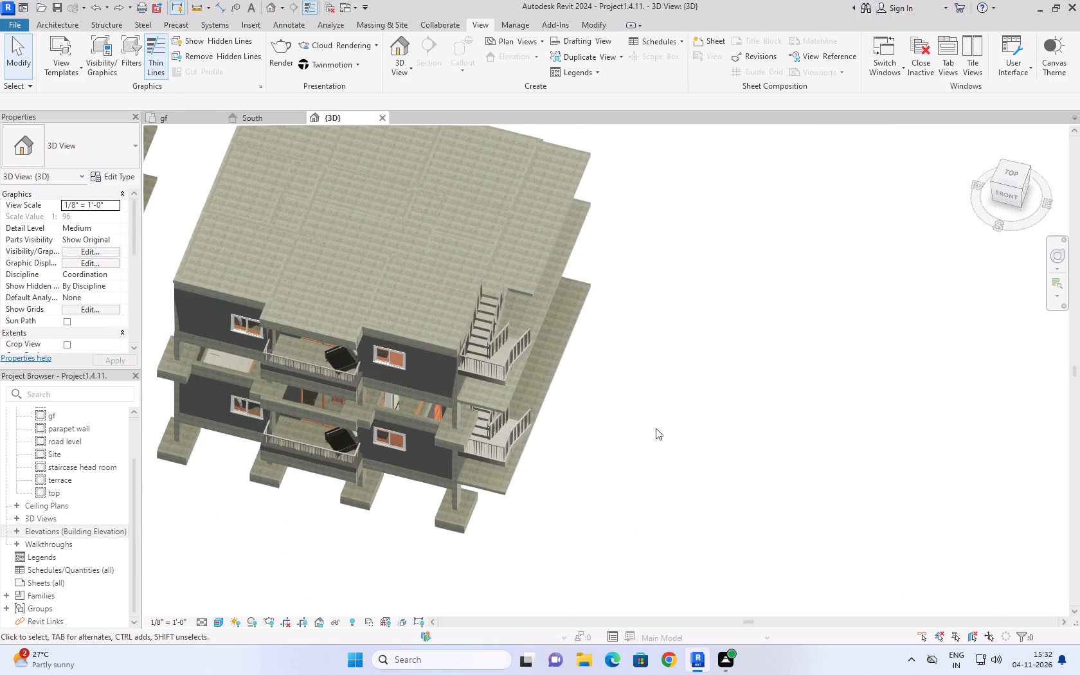
scroll(656, 428, down, 8)
click(540, 500)
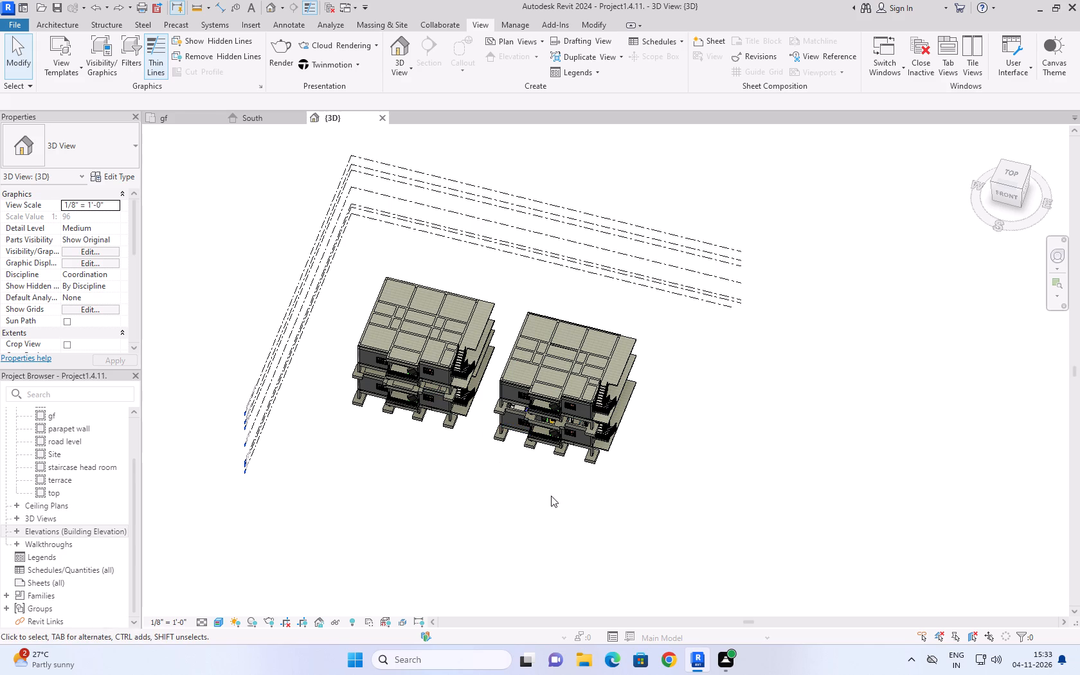
key(ctrl+z)
key(ctrl+z)
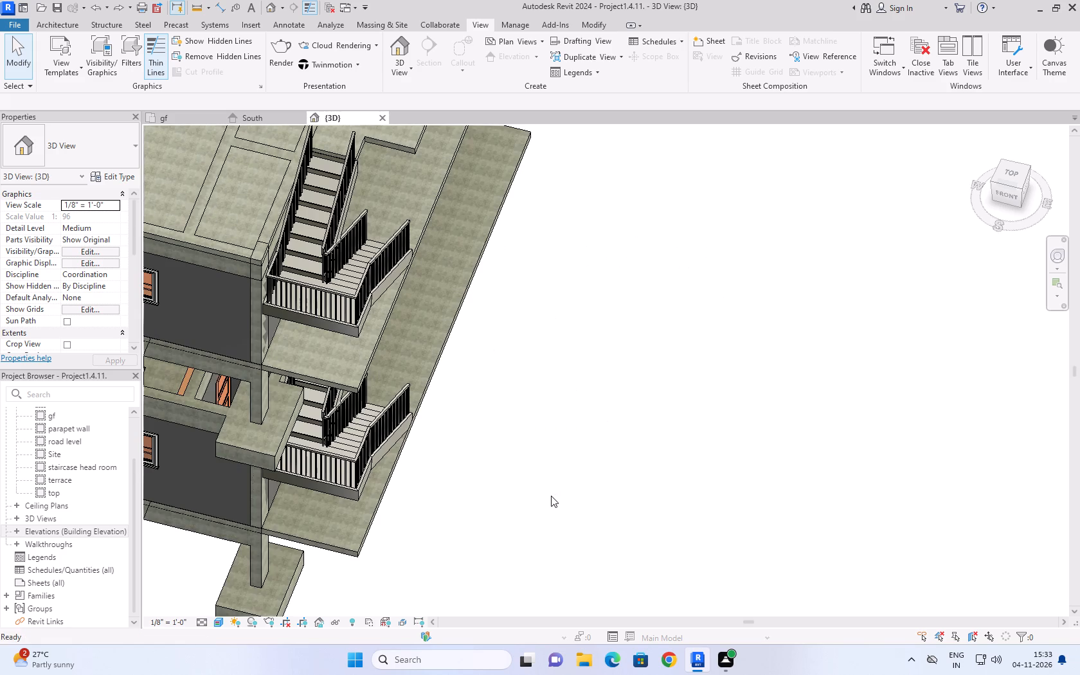
key(ctrl+z)
key(ctrl+z)
key(ctrl+z)
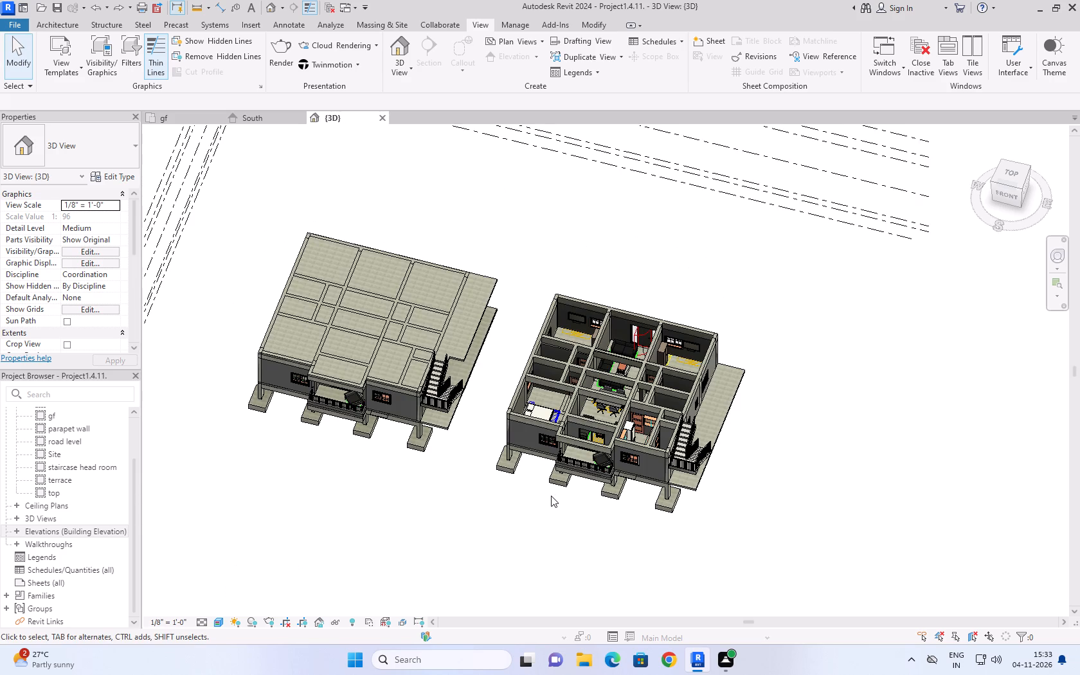
scroll(581, 467, up, 1)
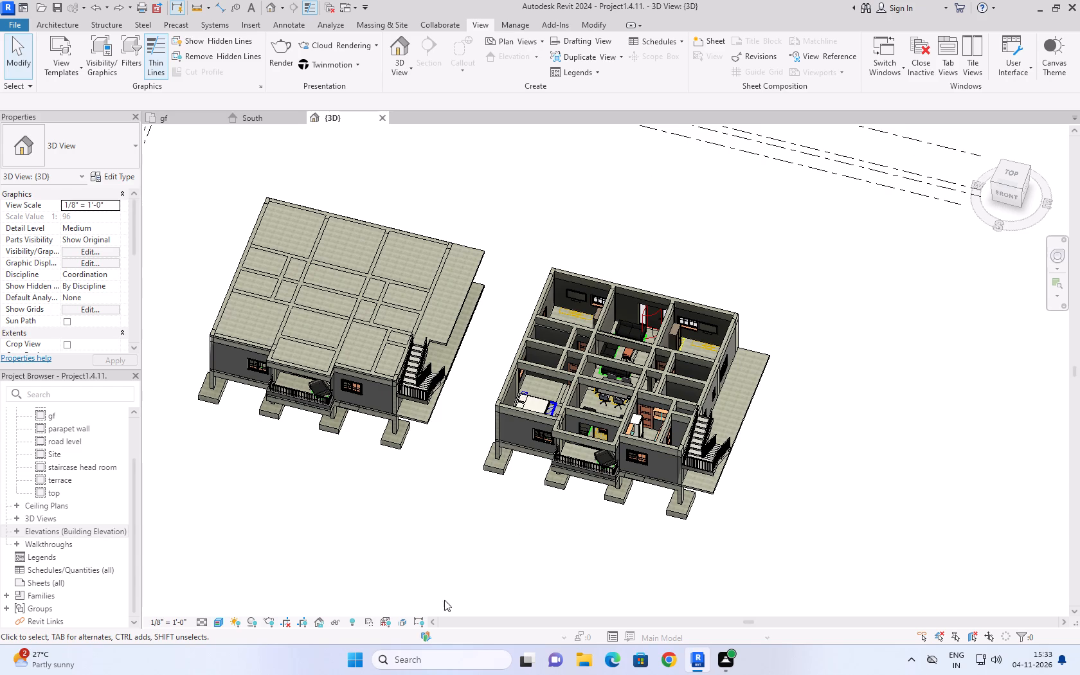
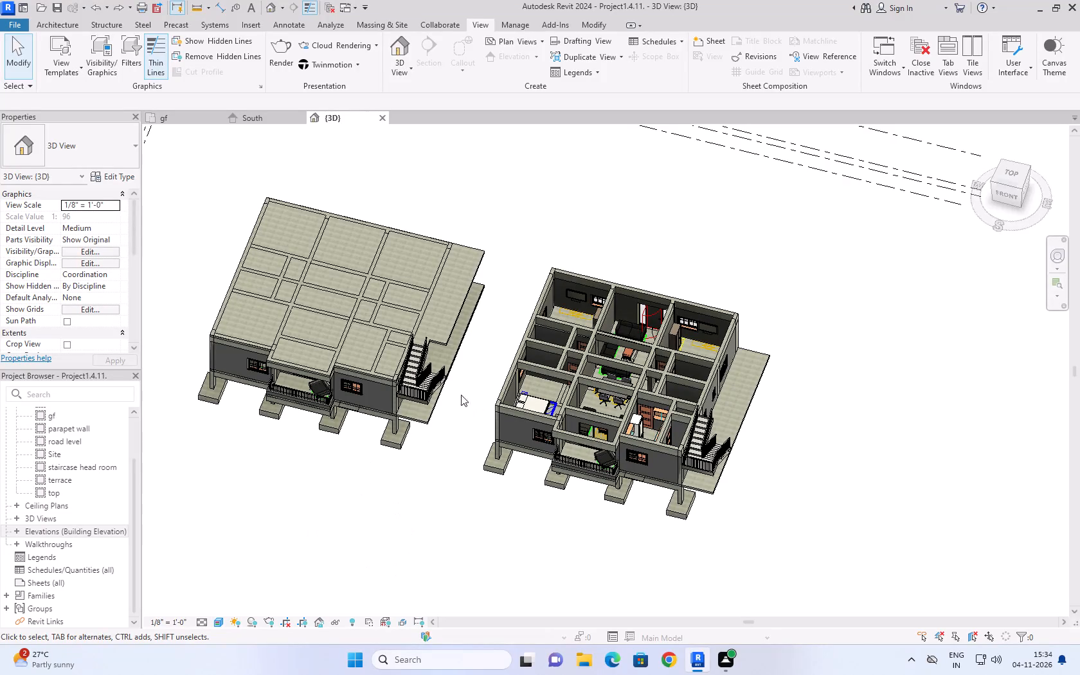
Copy the first block's 1st-floor 6" slab onto the second block, from front stair-side wall corner to matching corner, in the 3D view.
click(436, 484)
scroll(589, 393, up, 7)
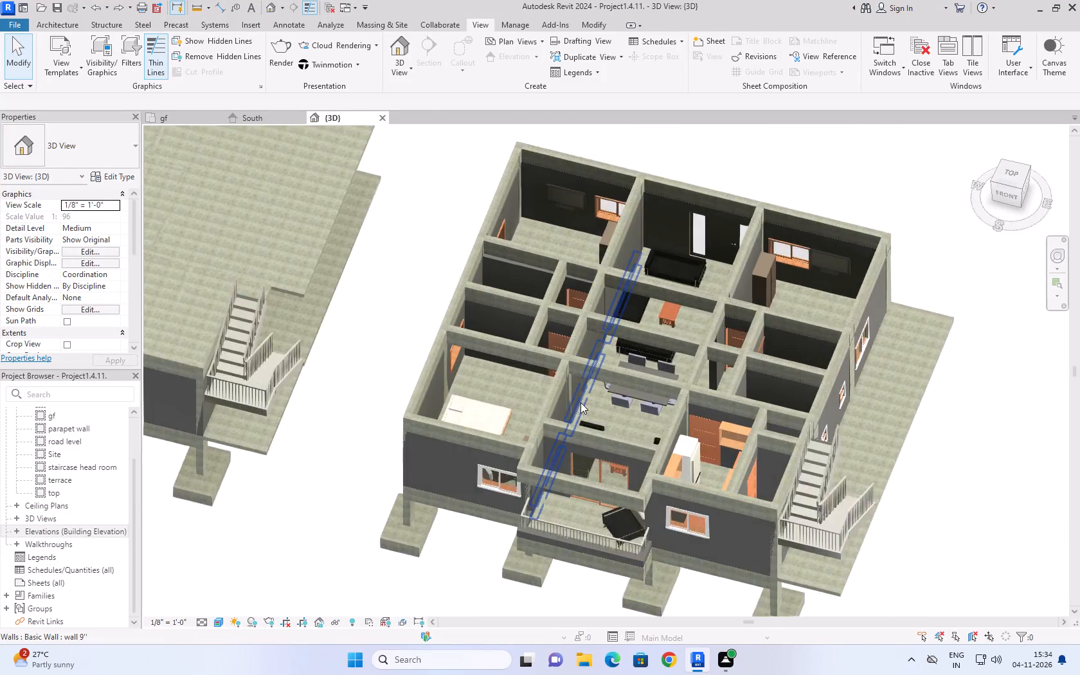
scroll(580, 402, up, 2)
scroll(515, 419, down, 10)
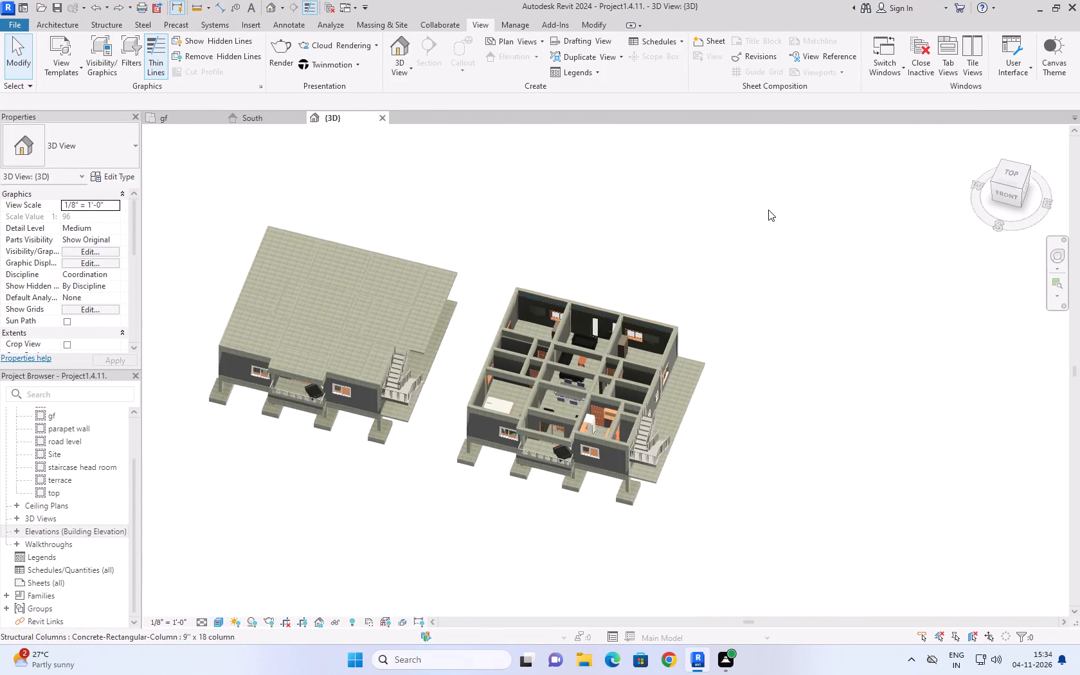
click(984, 136)
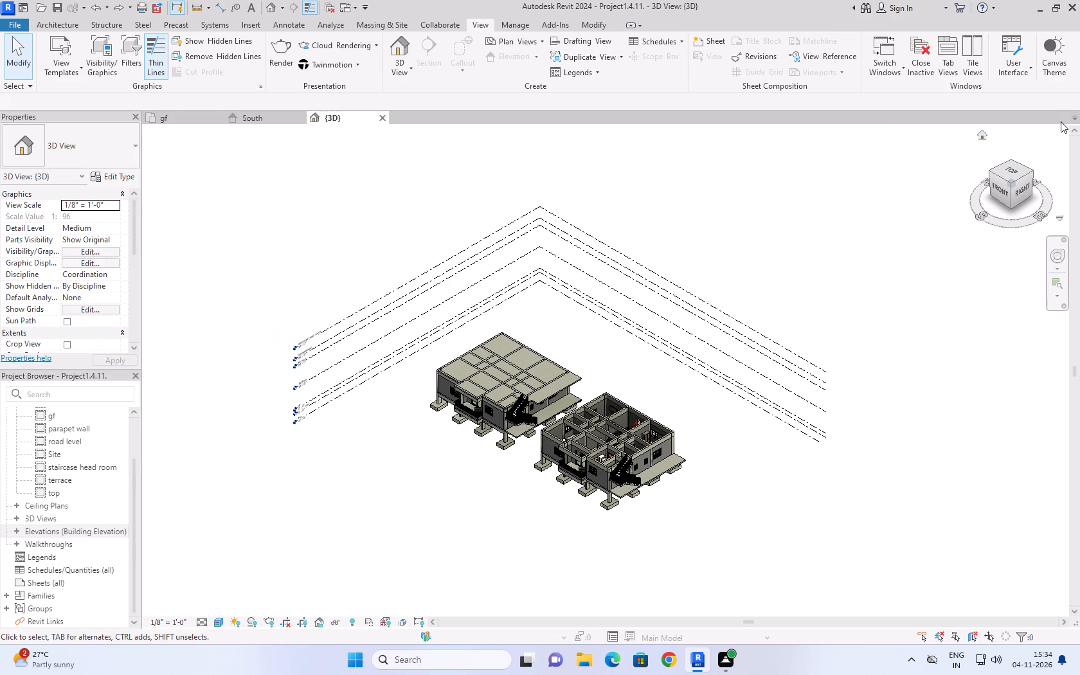
scroll(586, 457, up, 8)
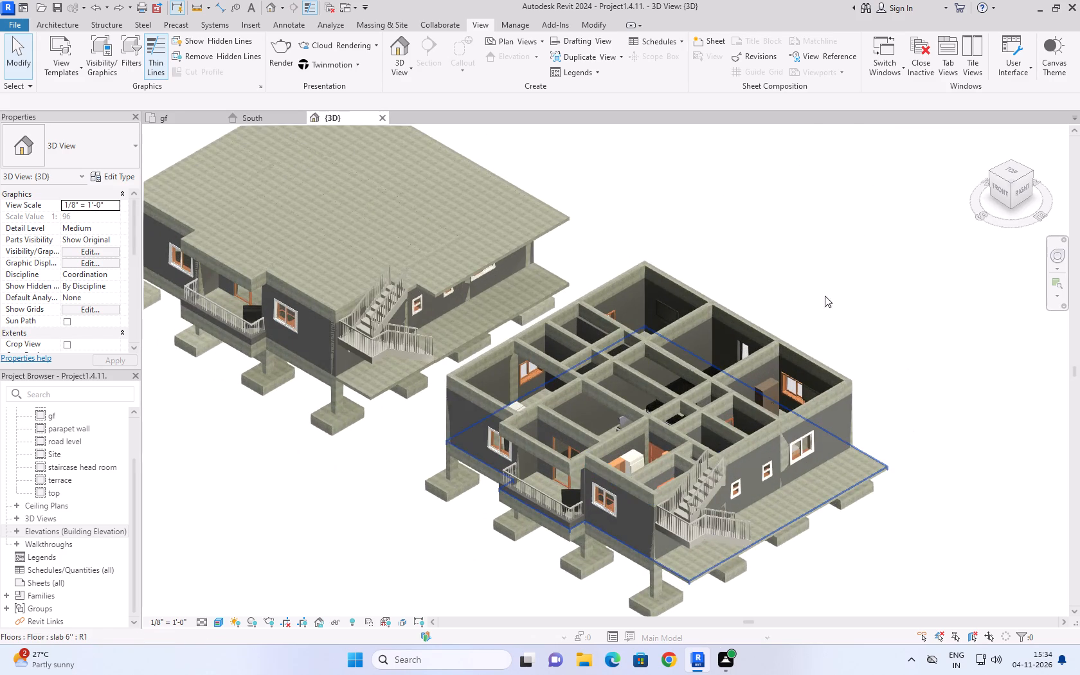
click(824, 287)
scroll(726, 371, up, 4)
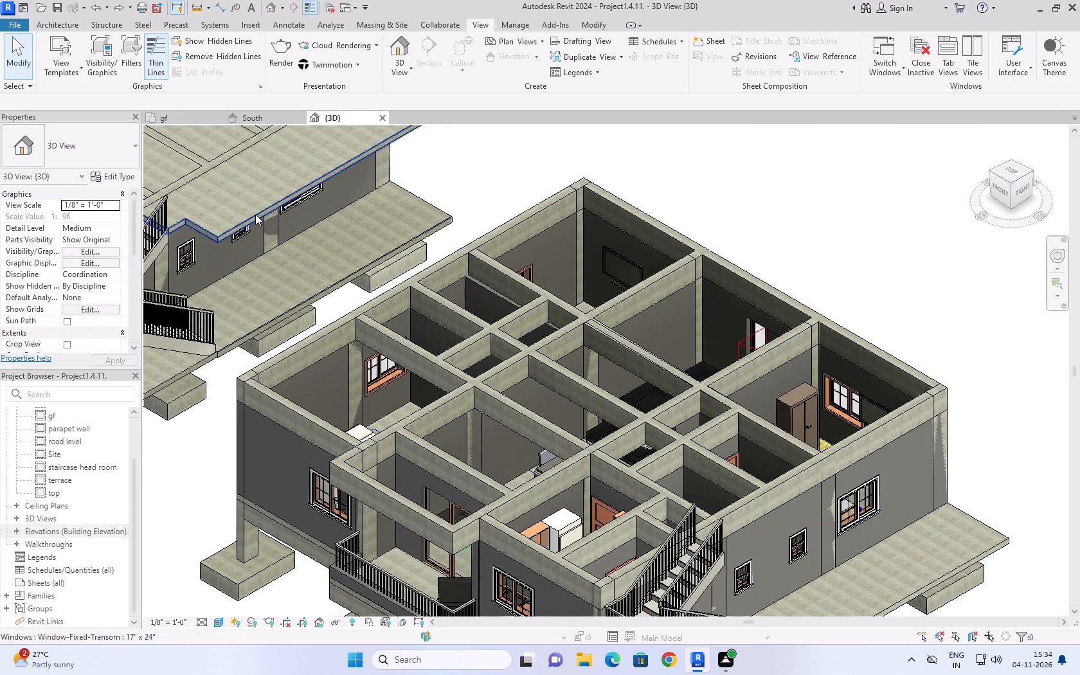
click(262, 208)
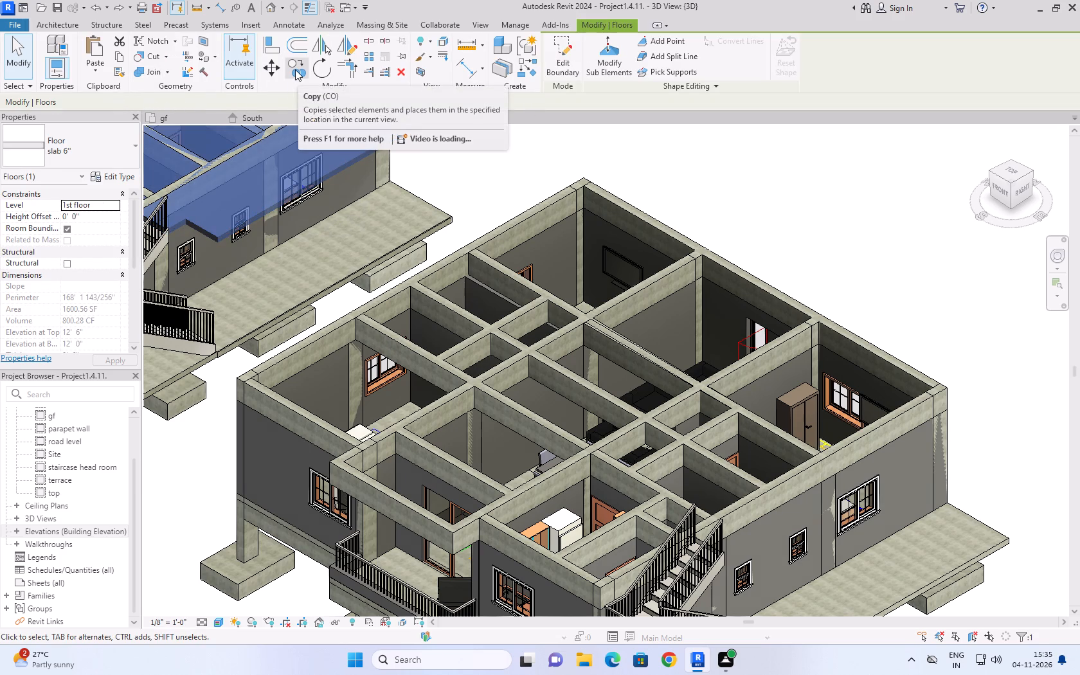
scroll(525, 177, down, 4)
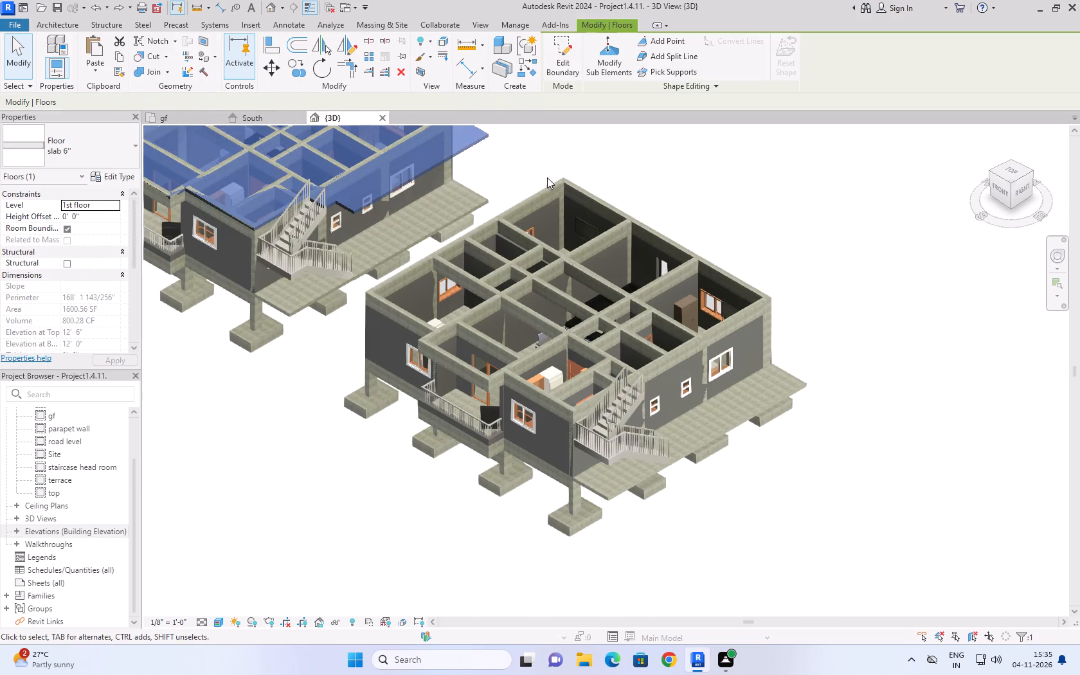
click(305, 73)
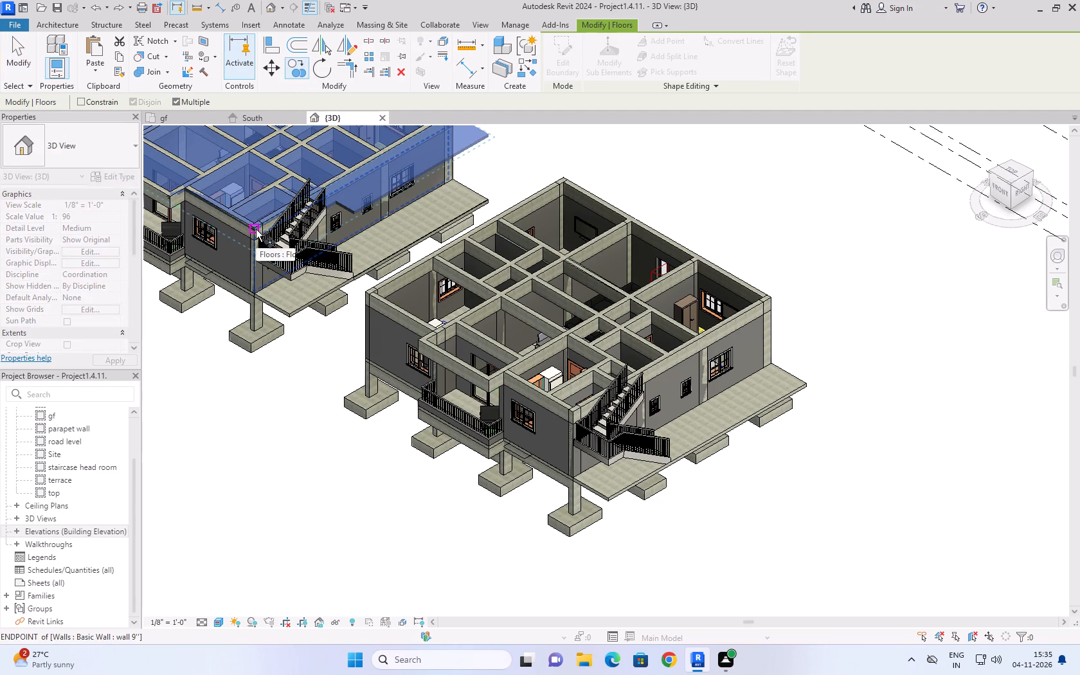
click(256, 230)
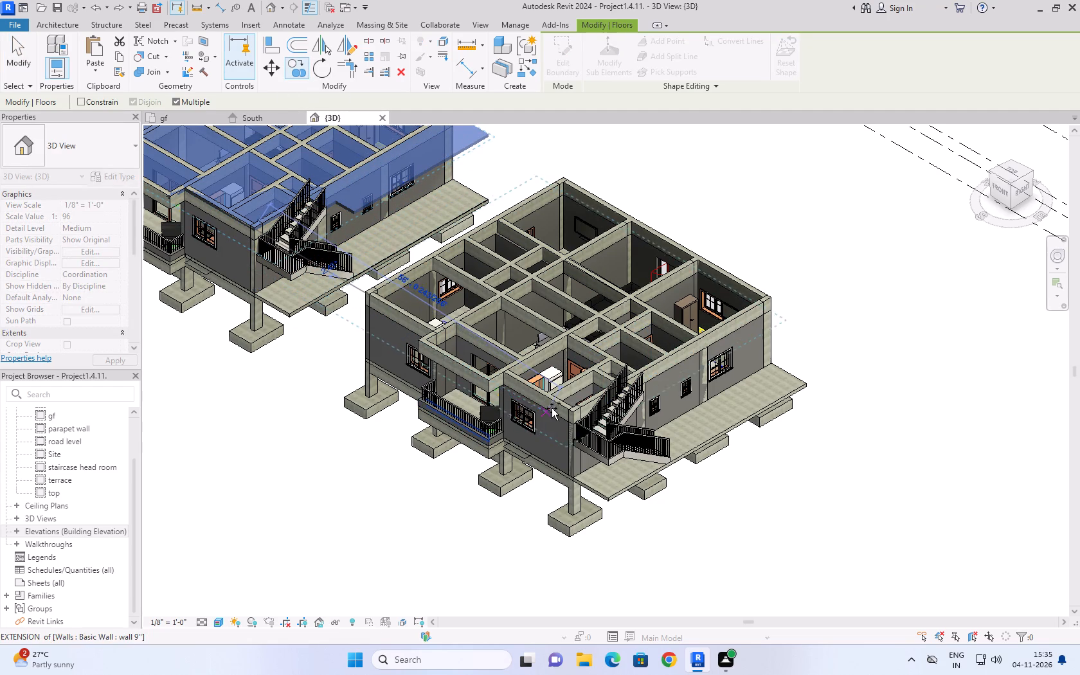
click(576, 411)
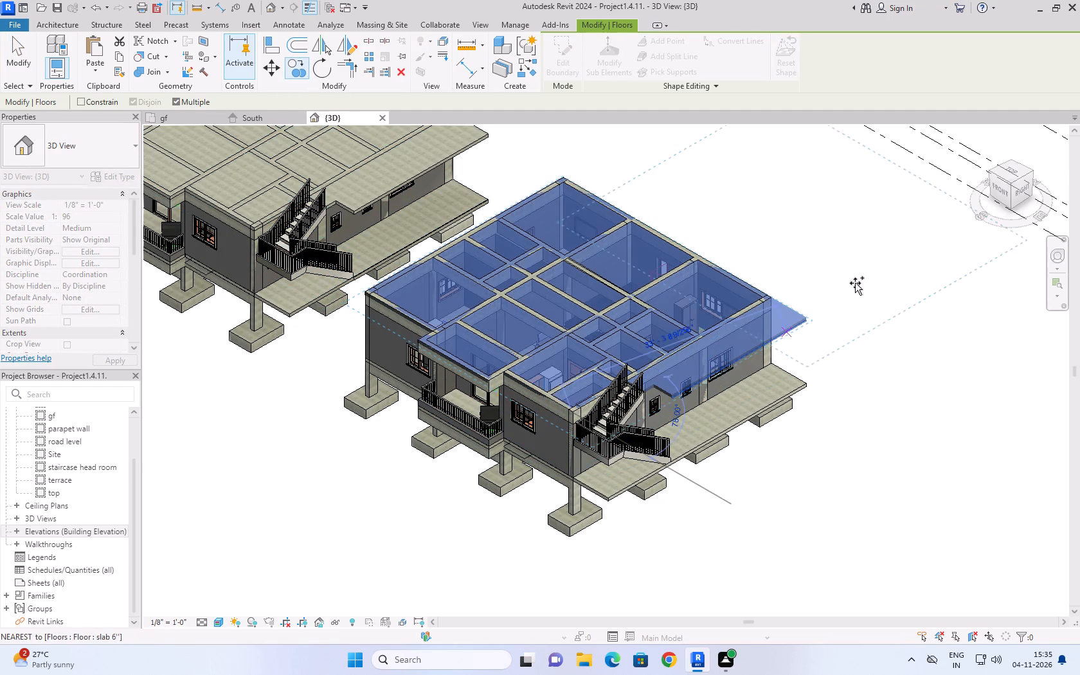
key(Escape)
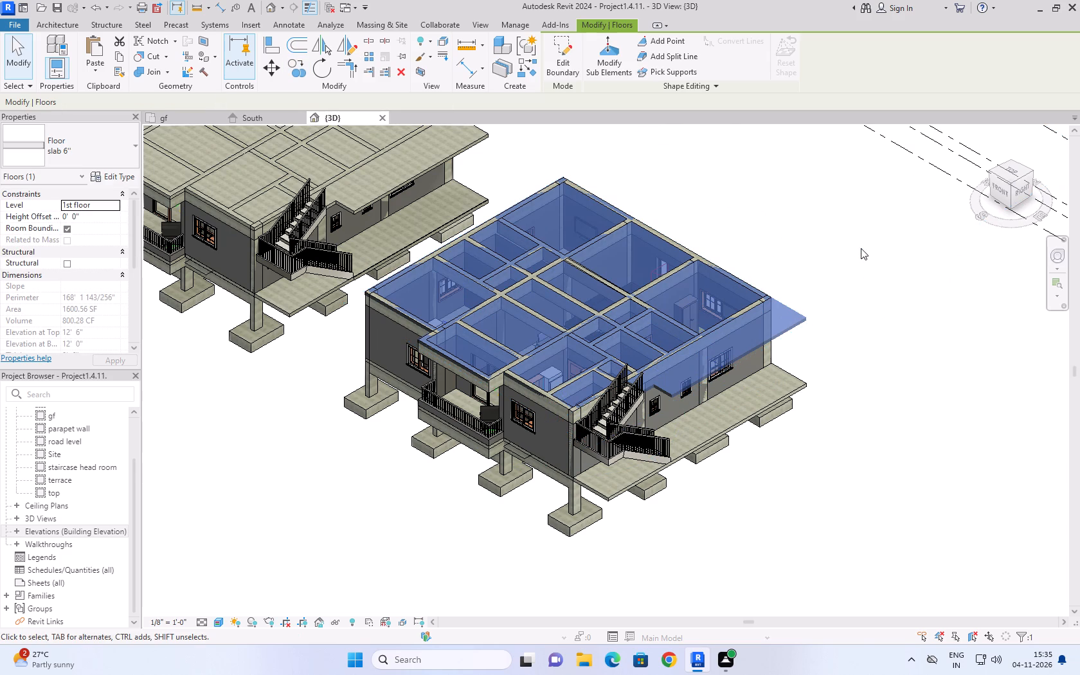
scroll(588, 389, up, 3)
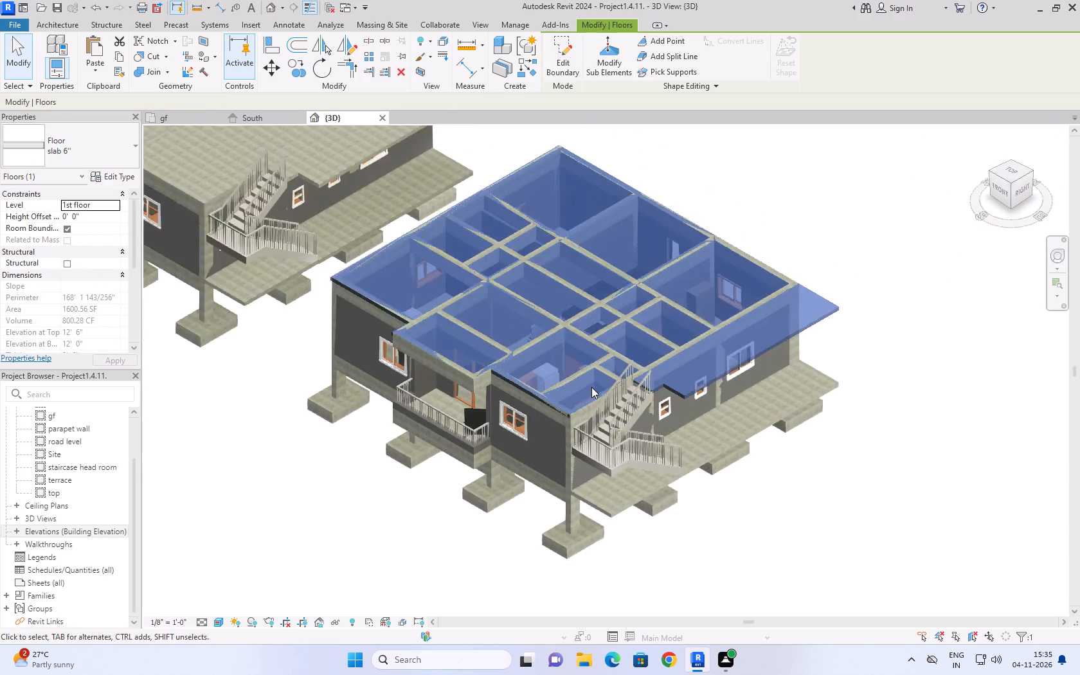
scroll(591, 387, up, 1)
click(229, 523)
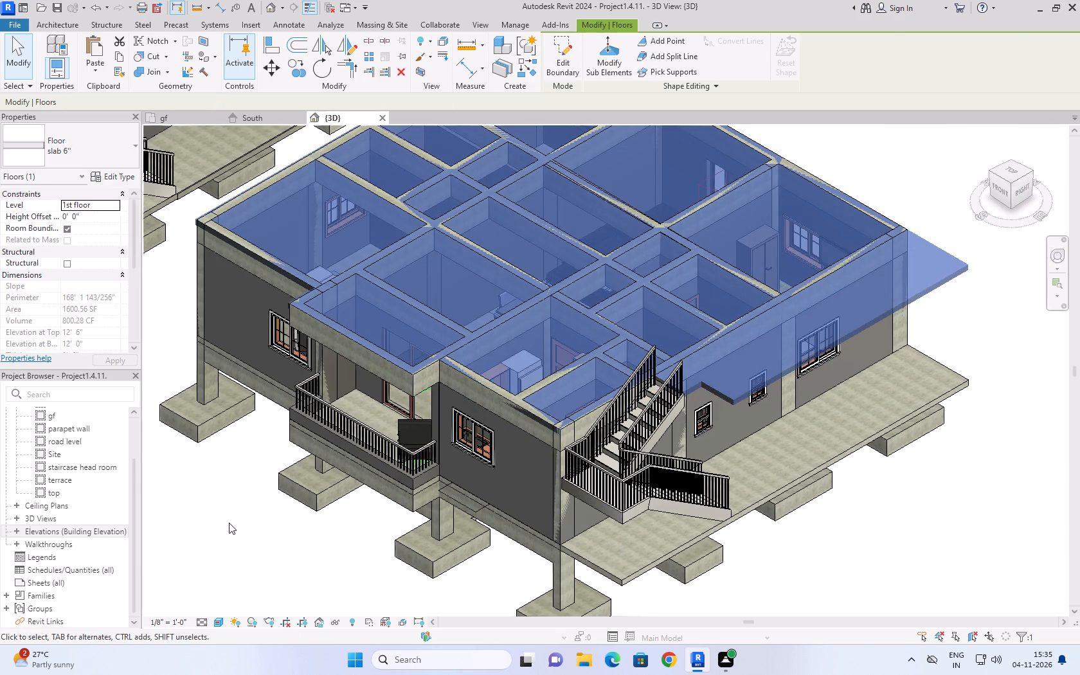
Nudge the second block's 1st-floor slab by two increments to align its edge with the front beams beneath it.
scroll(755, 262, down, 3)
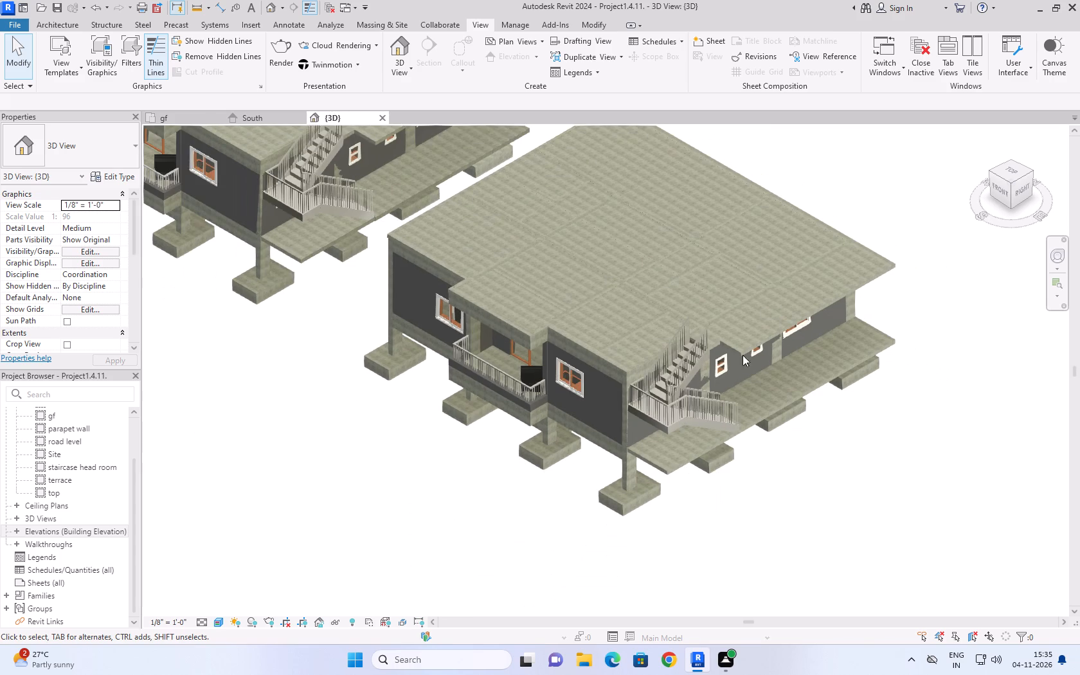
scroll(607, 406, up, 4)
scroll(647, 364, up, 6)
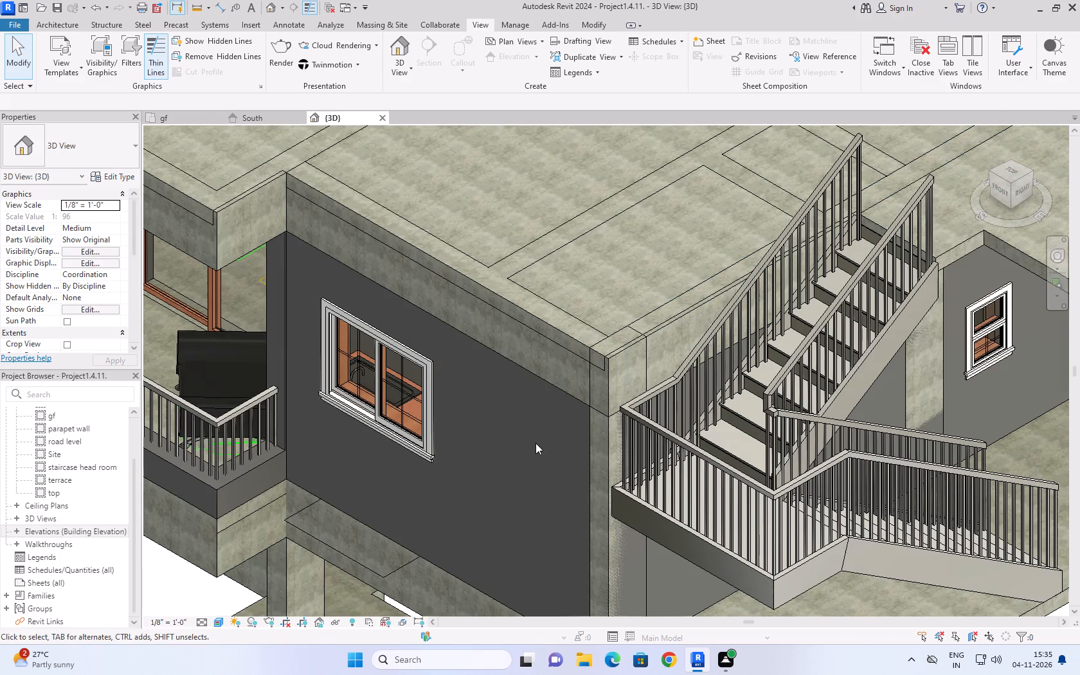
click(575, 351)
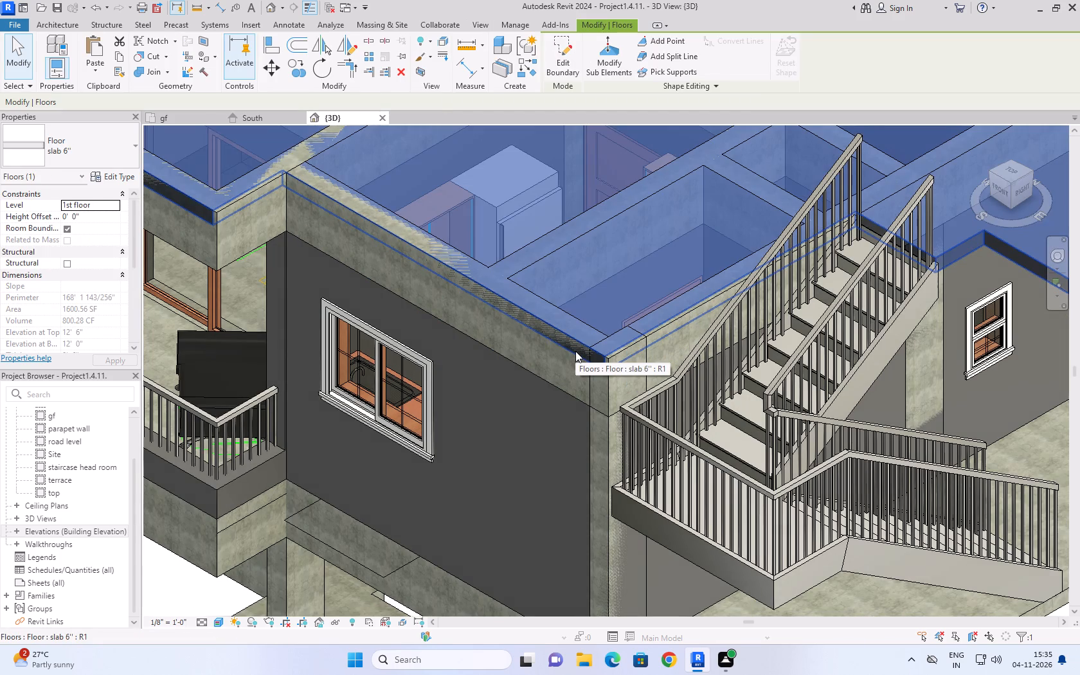
key(Right)
key(Right)
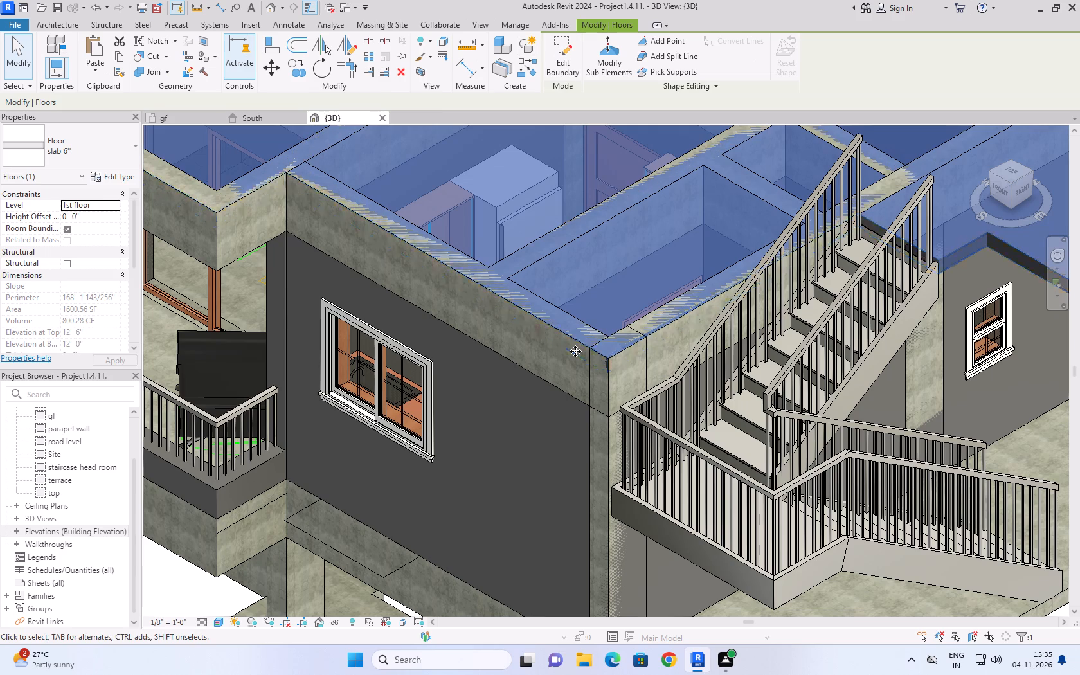
scroll(633, 311, down, 8)
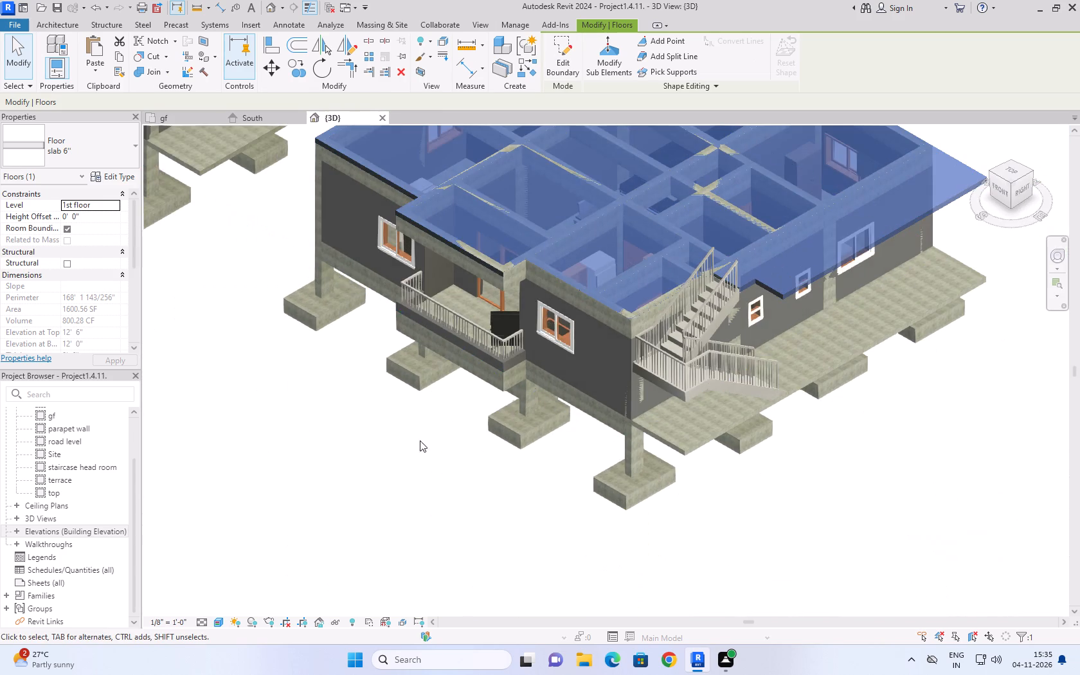
click(396, 456)
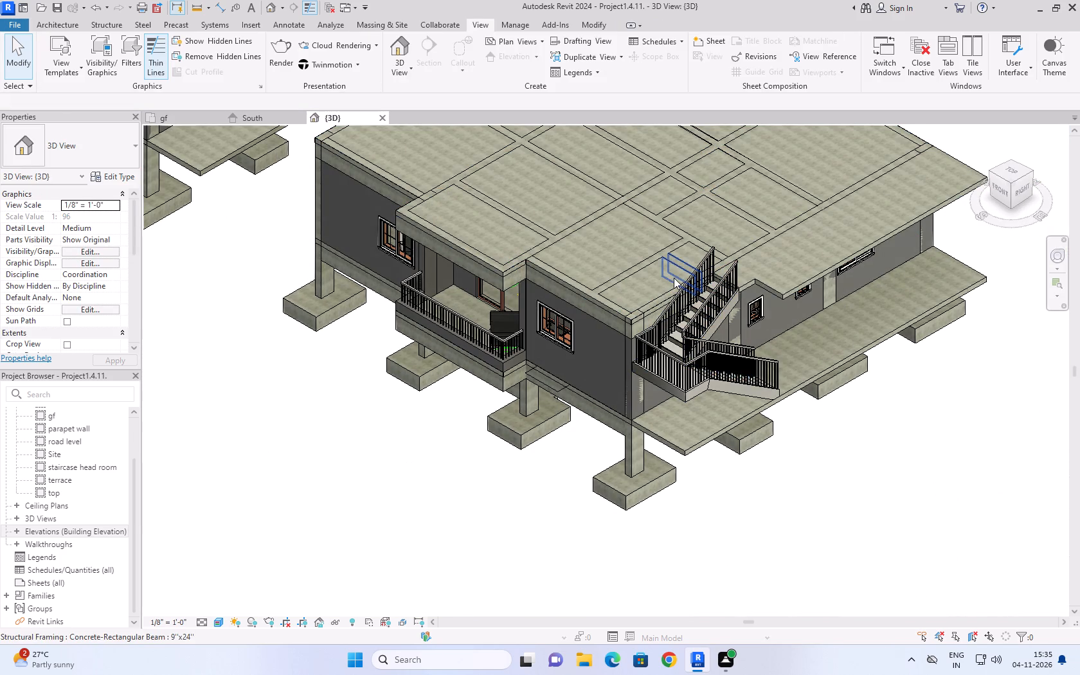
Compare the two slab-covered blocks in the 3D view with their layouts in the gf plan.
scroll(699, 480, down, 4)
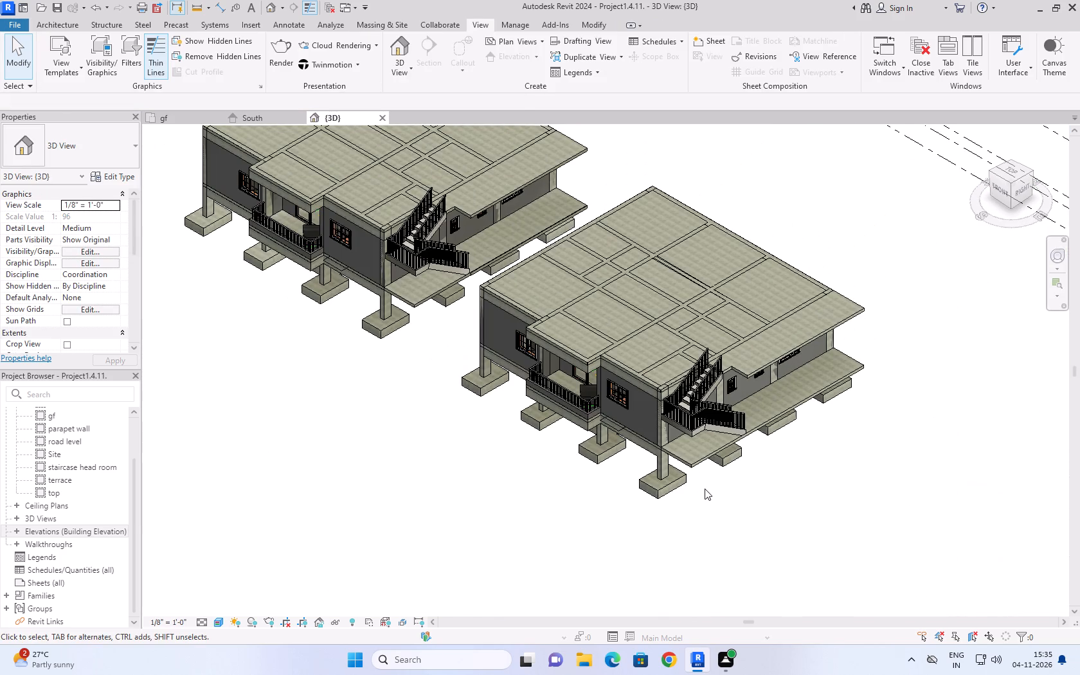
scroll(397, 203, up, 4)
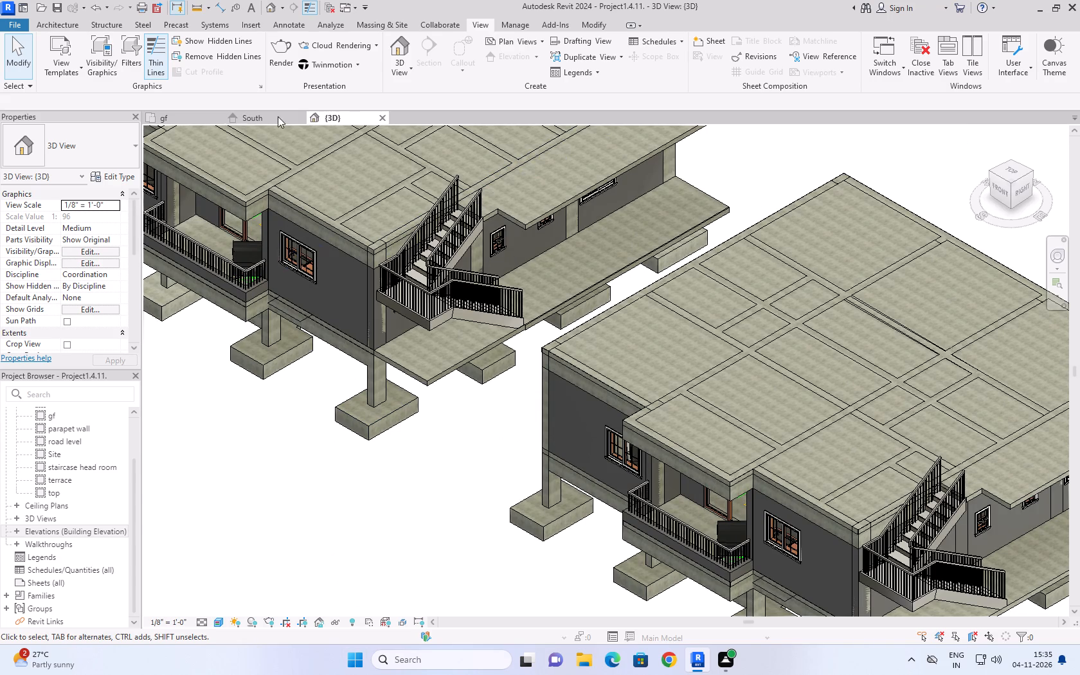
click(153, 113)
click(622, 474)
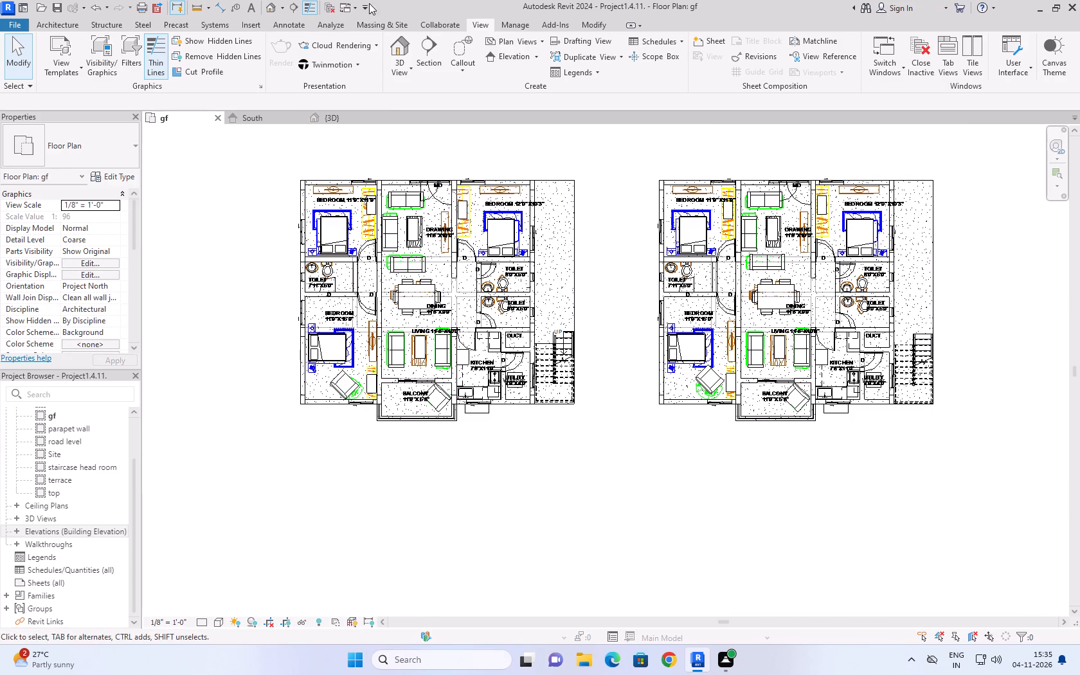
click(259, 111)
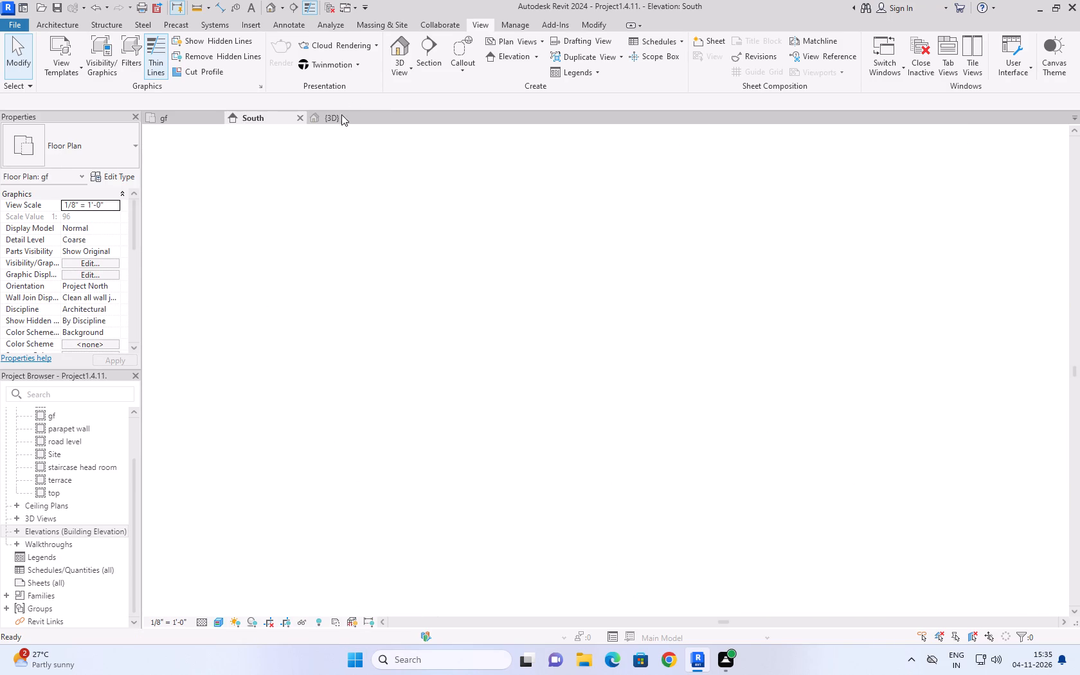
click(342, 114)
scroll(487, 512, down, 4)
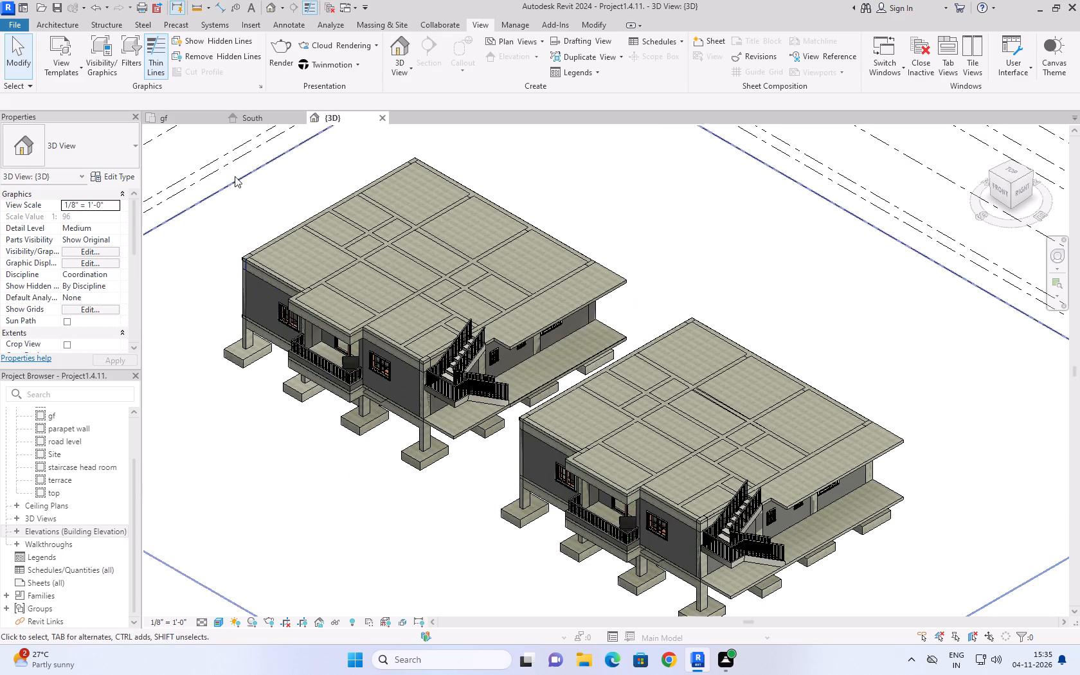
click(194, 118)
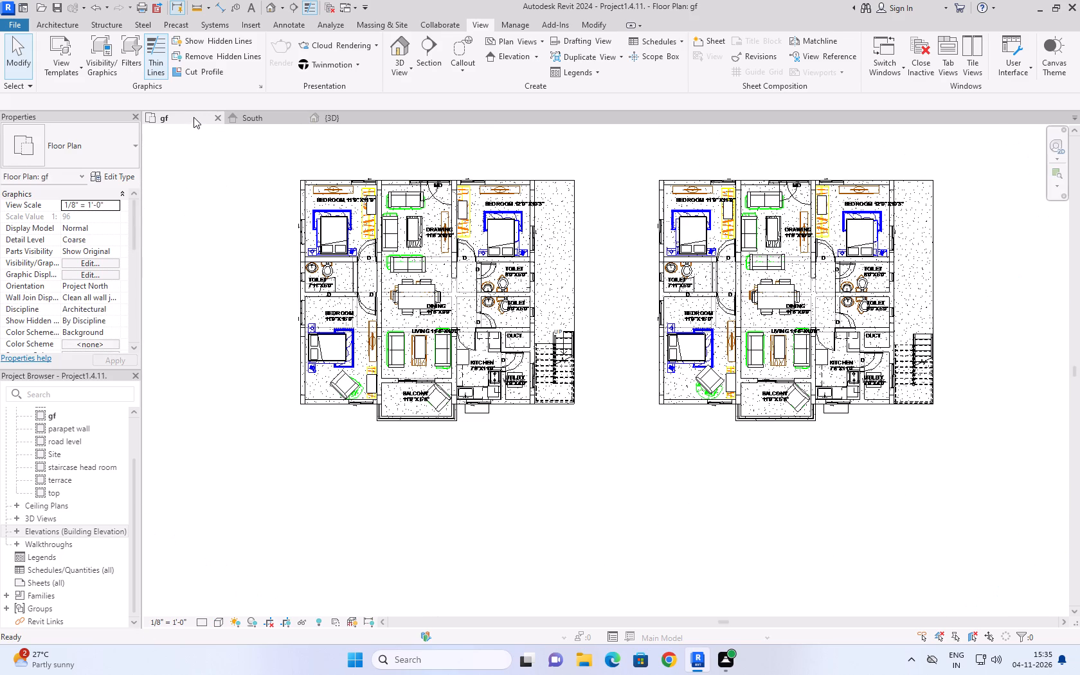
click(332, 116)
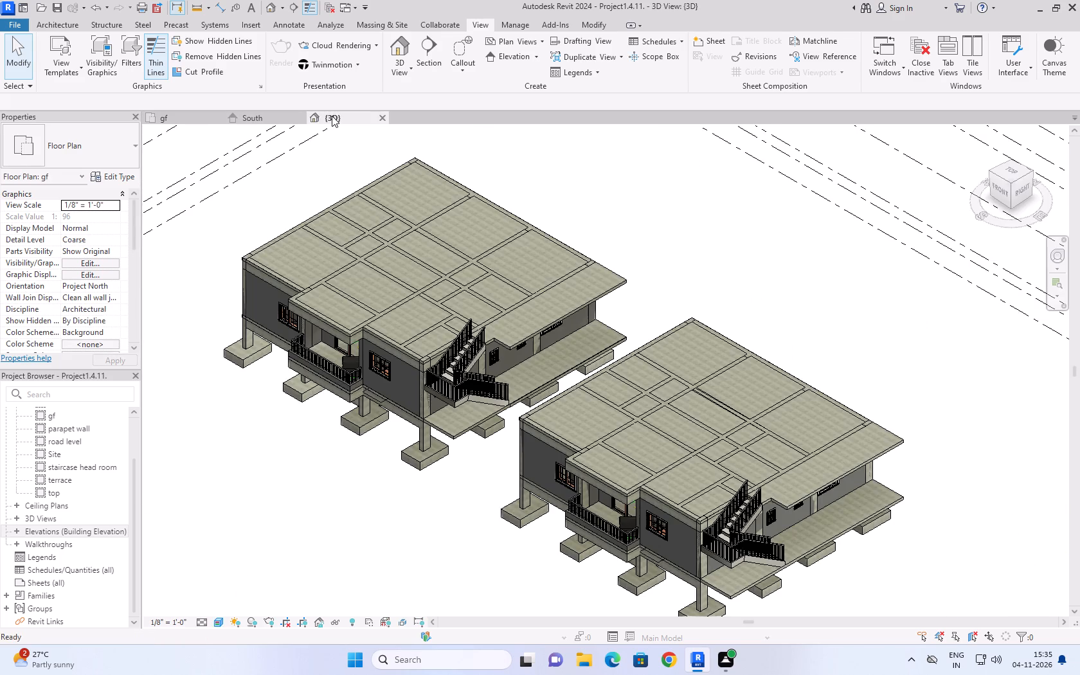
Examine both blocks from the back in the 3D view, checking their slabs and stairs against the floor levels.
scroll(548, 454, down, 4)
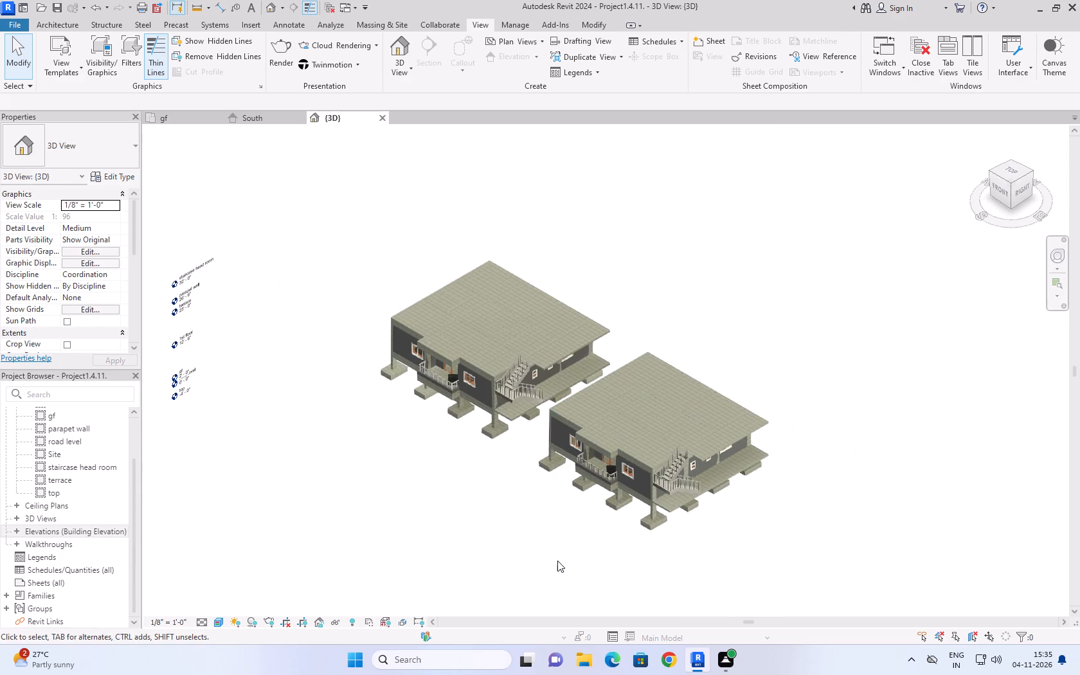
scroll(557, 561, up, 4)
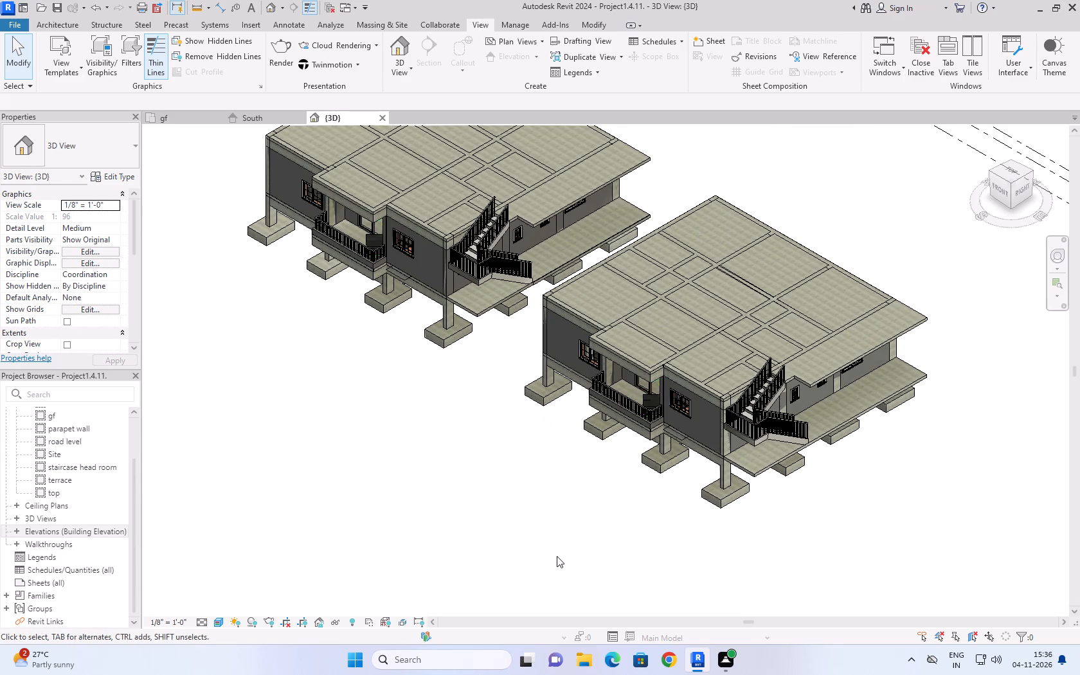
scroll(574, 517, down, 3)
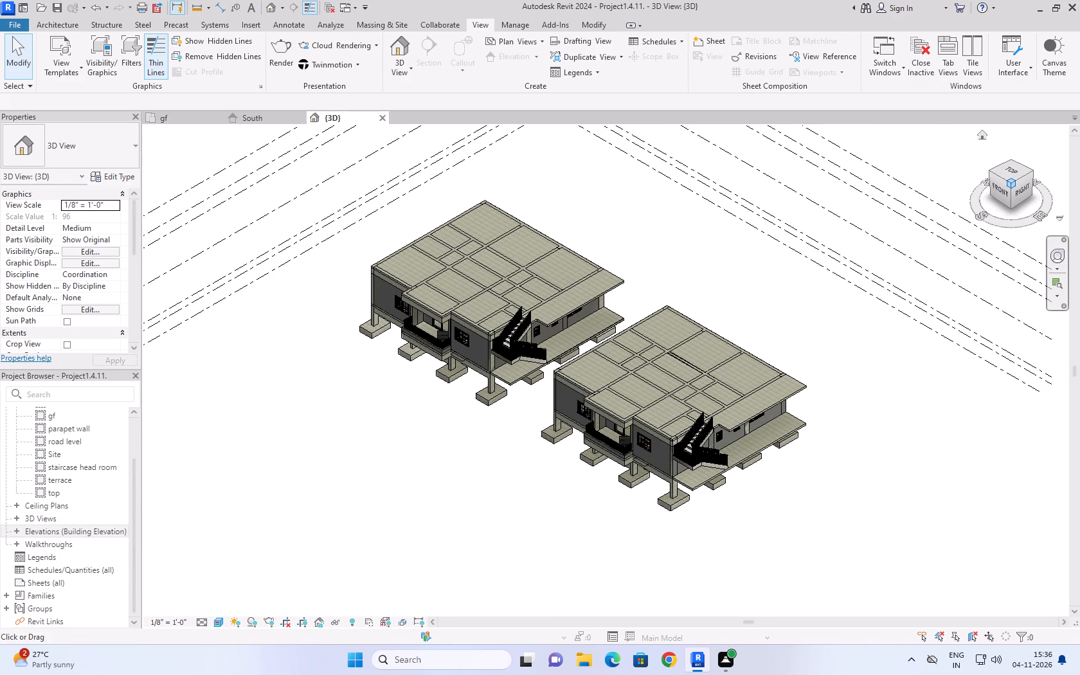
drag(1014, 186, 694, 201)
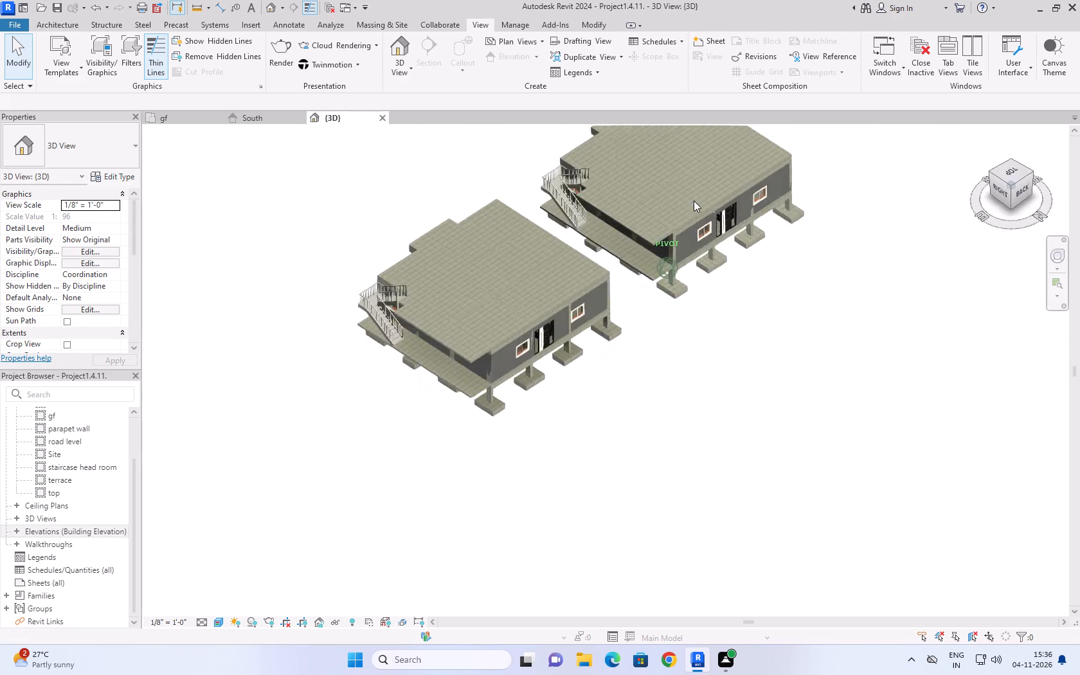
drag(694, 201, 613, 147)
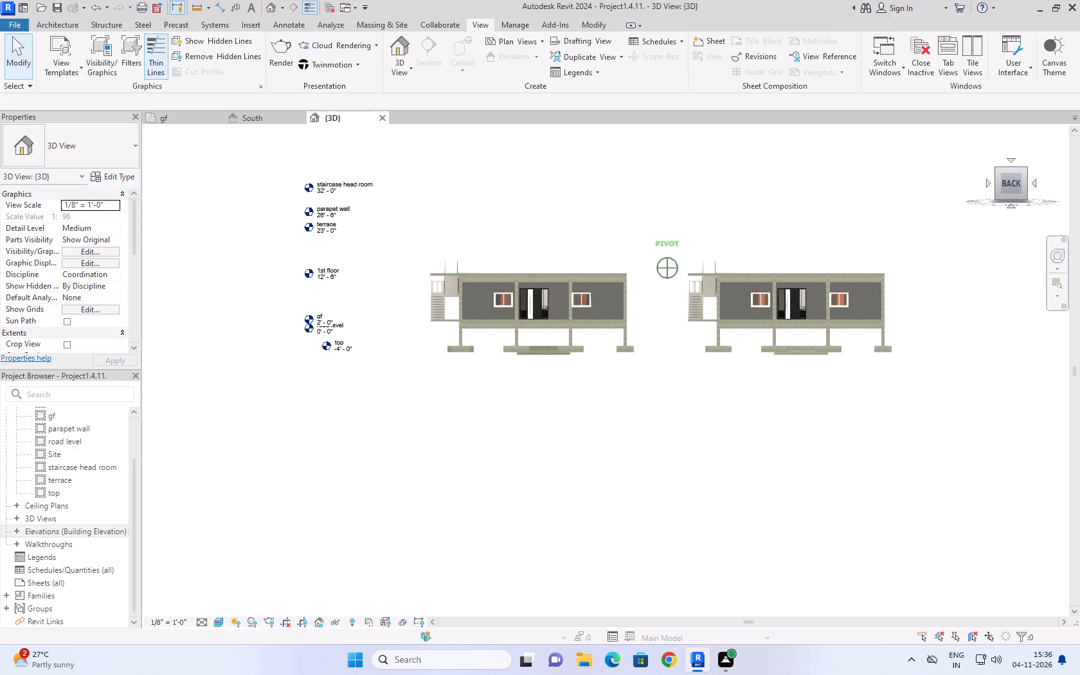
scroll(1079, 163, up, 2)
scroll(943, 319, up, 4)
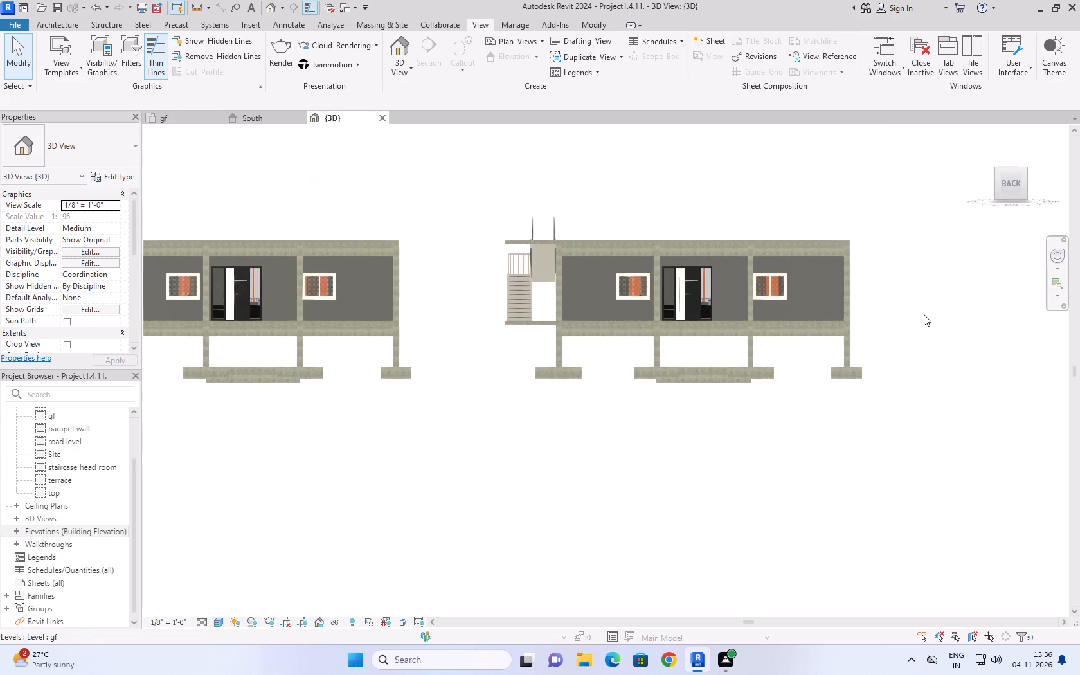
scroll(968, 319, down, 3)
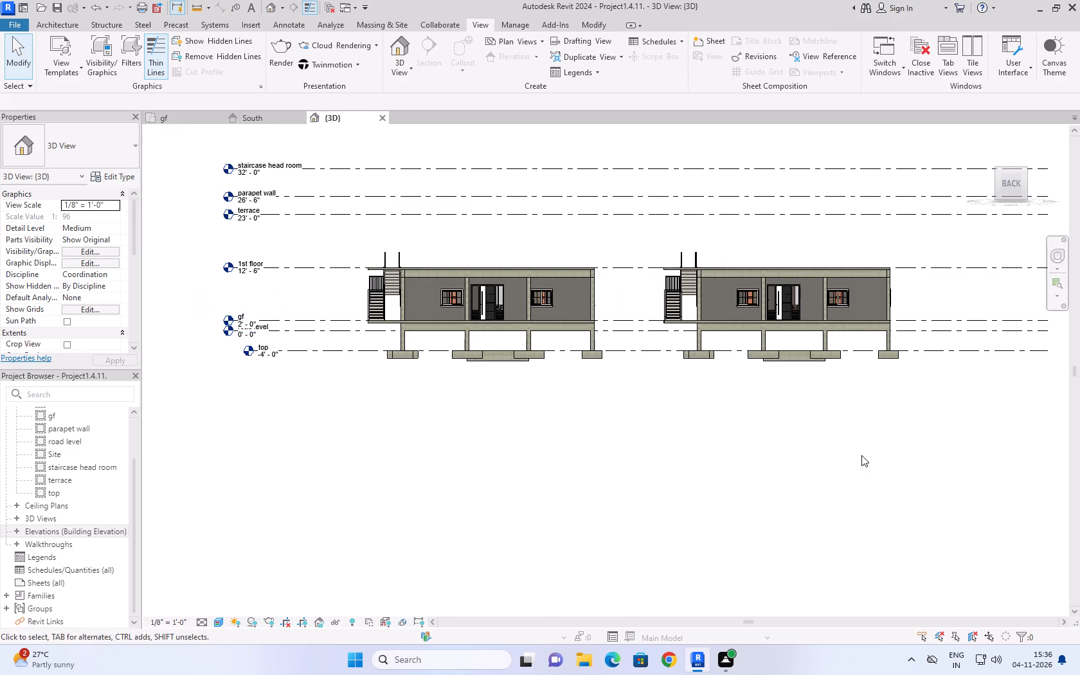
scroll(379, 324, up, 3)
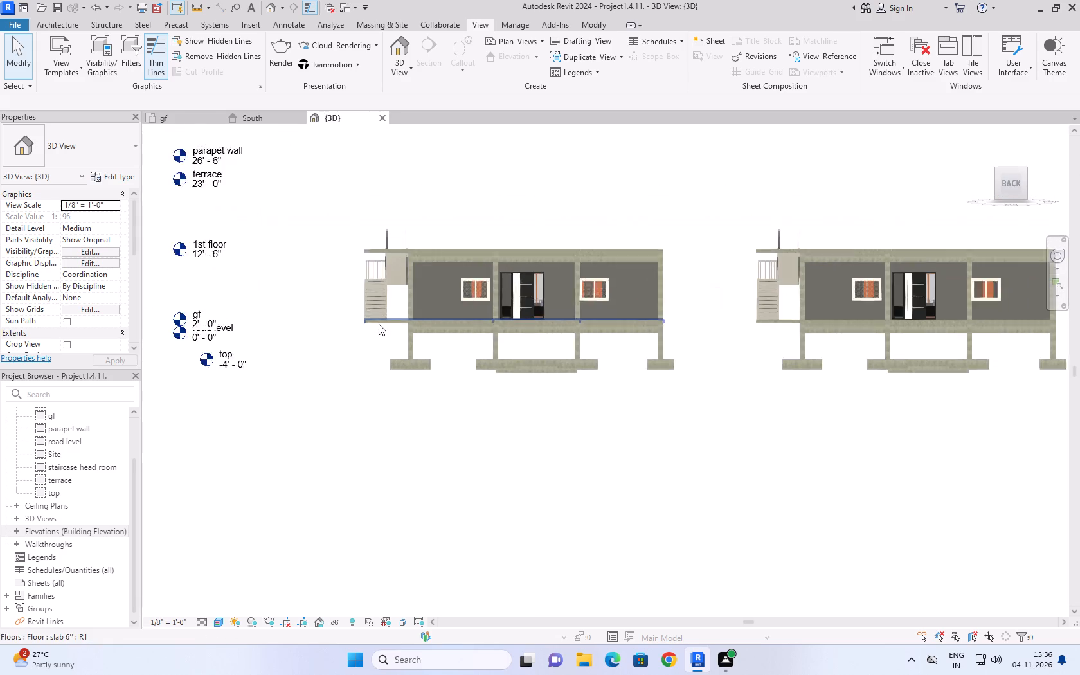
scroll(519, 284, up, 4)
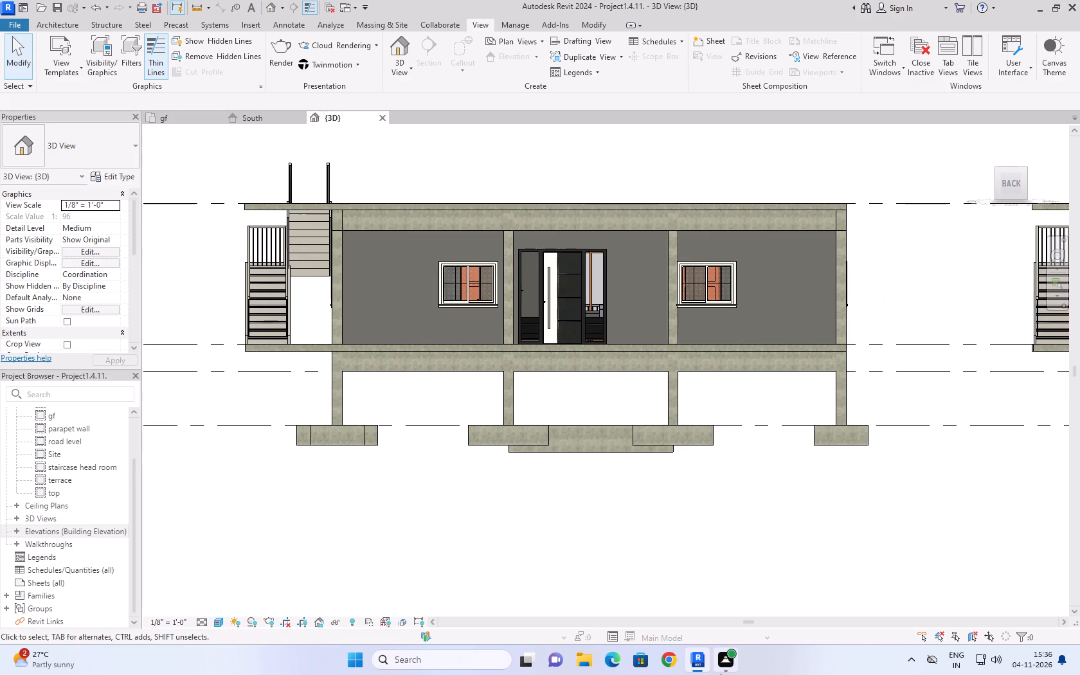
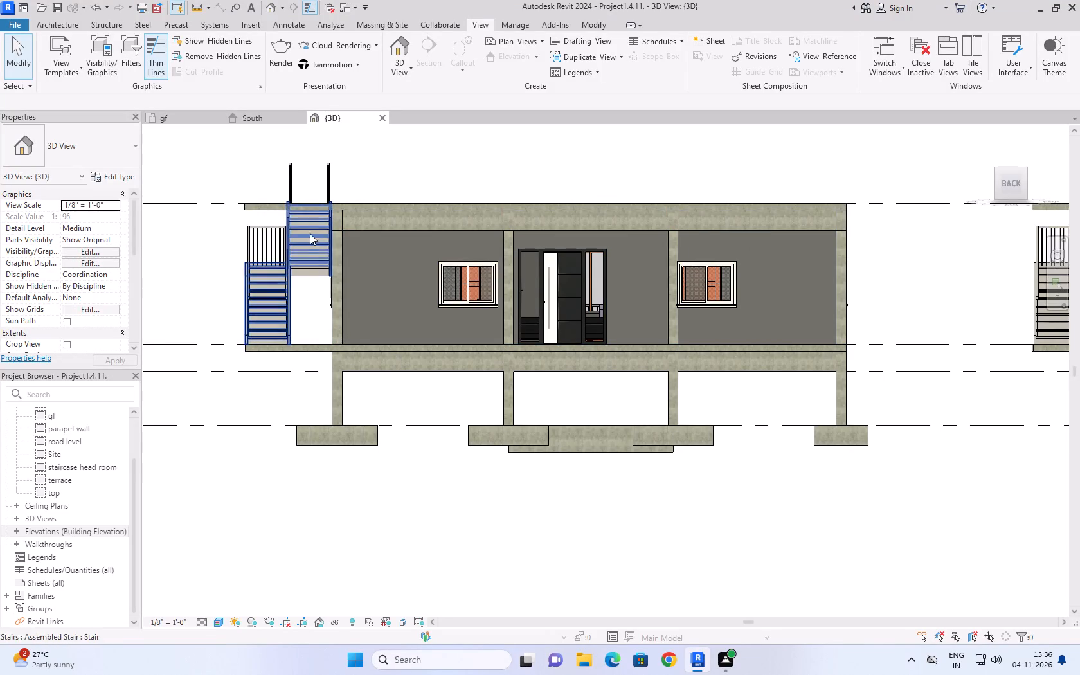
Switch to the gf floor plan and view both apartment layouts with their surrounding elevation markers.
click(444, 174)
click(187, 122)
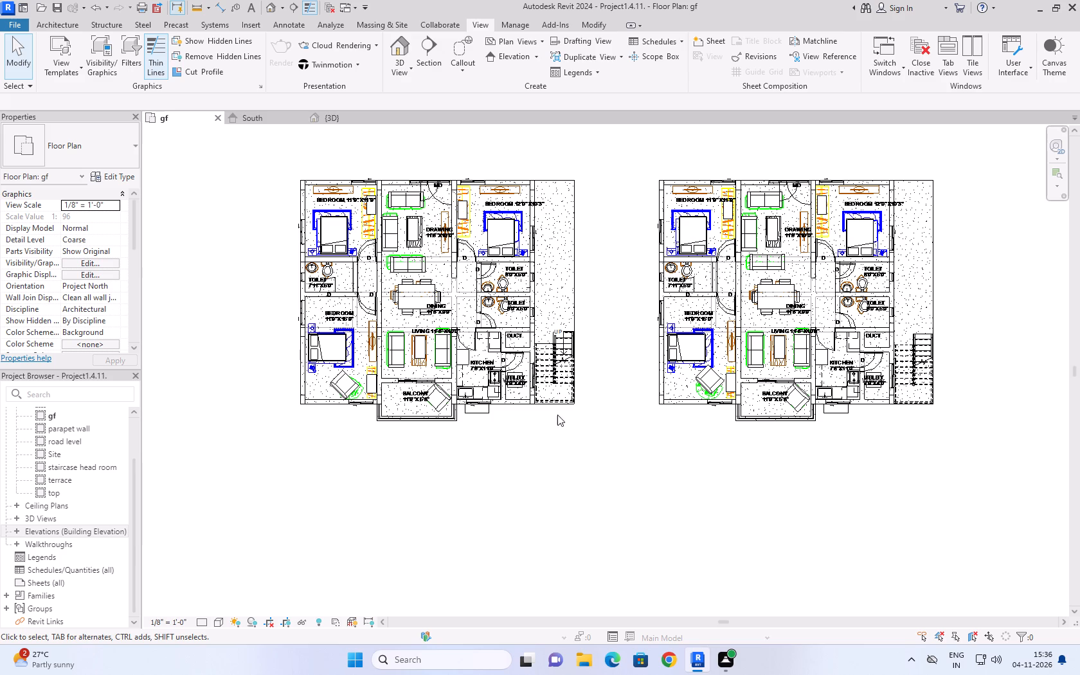
middle_drag(440, 471, 456, 589)
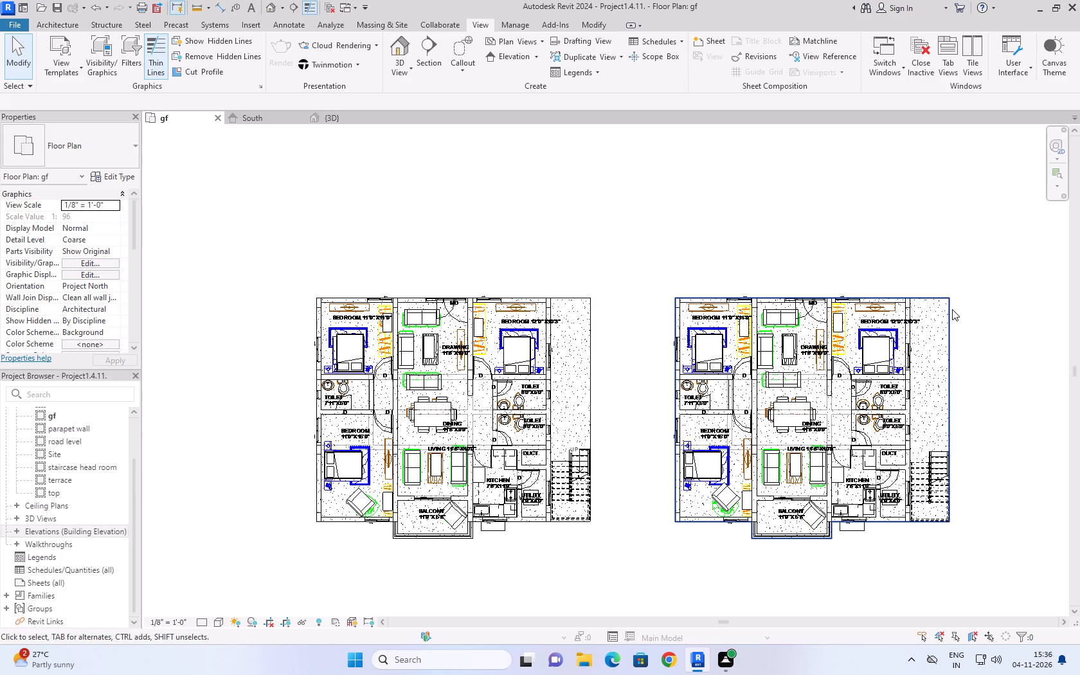
scroll(930, 303, down, 8)
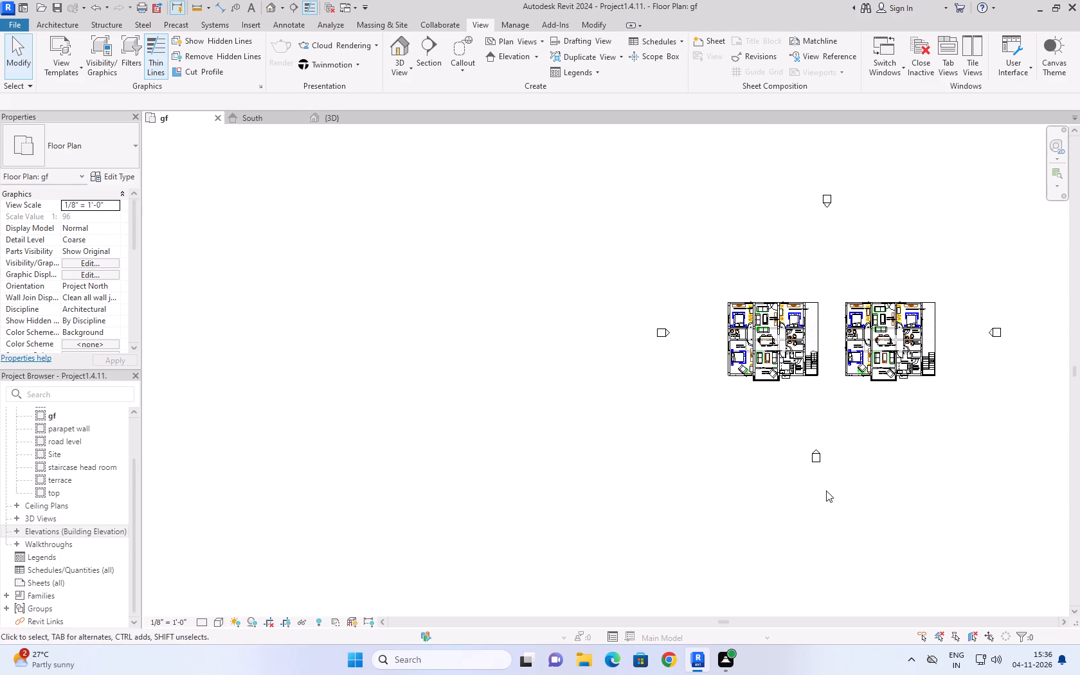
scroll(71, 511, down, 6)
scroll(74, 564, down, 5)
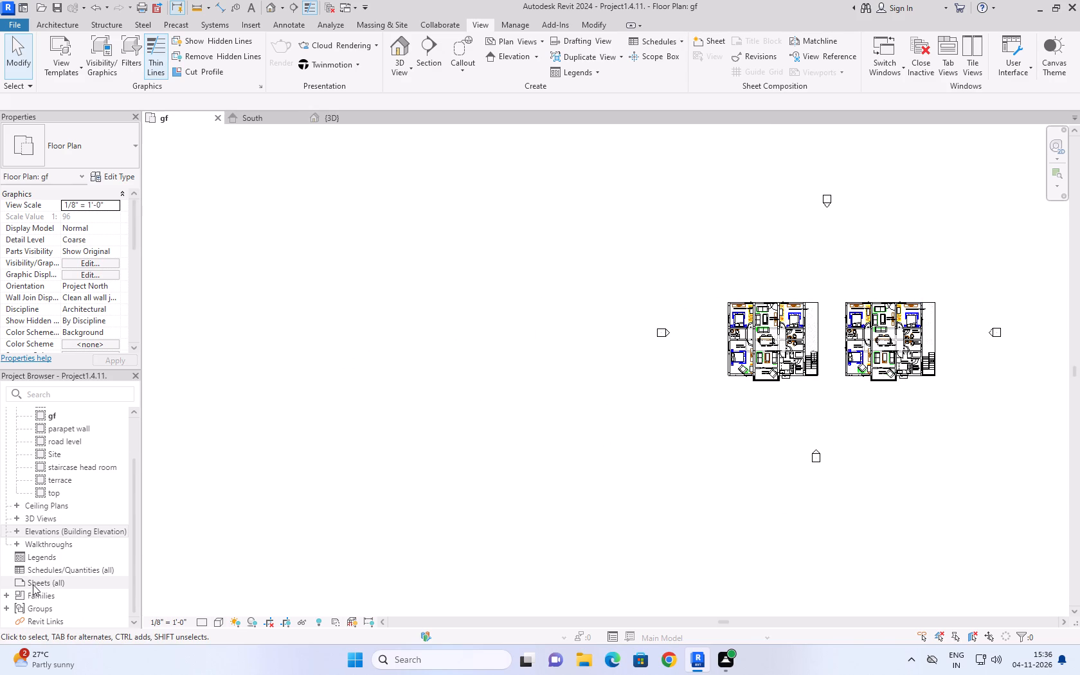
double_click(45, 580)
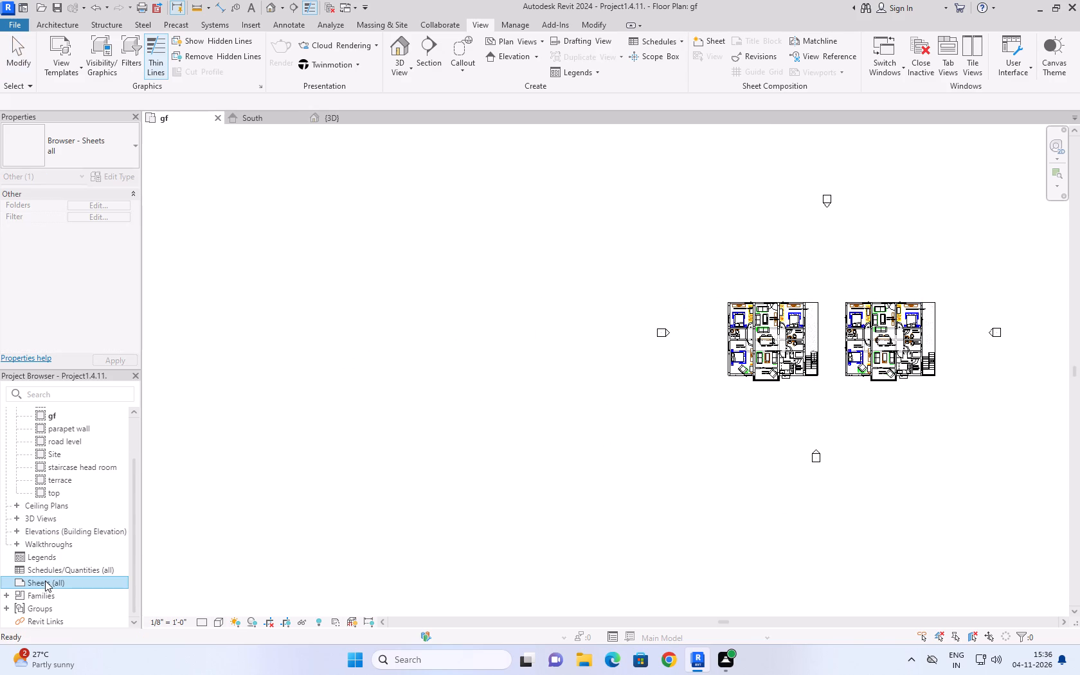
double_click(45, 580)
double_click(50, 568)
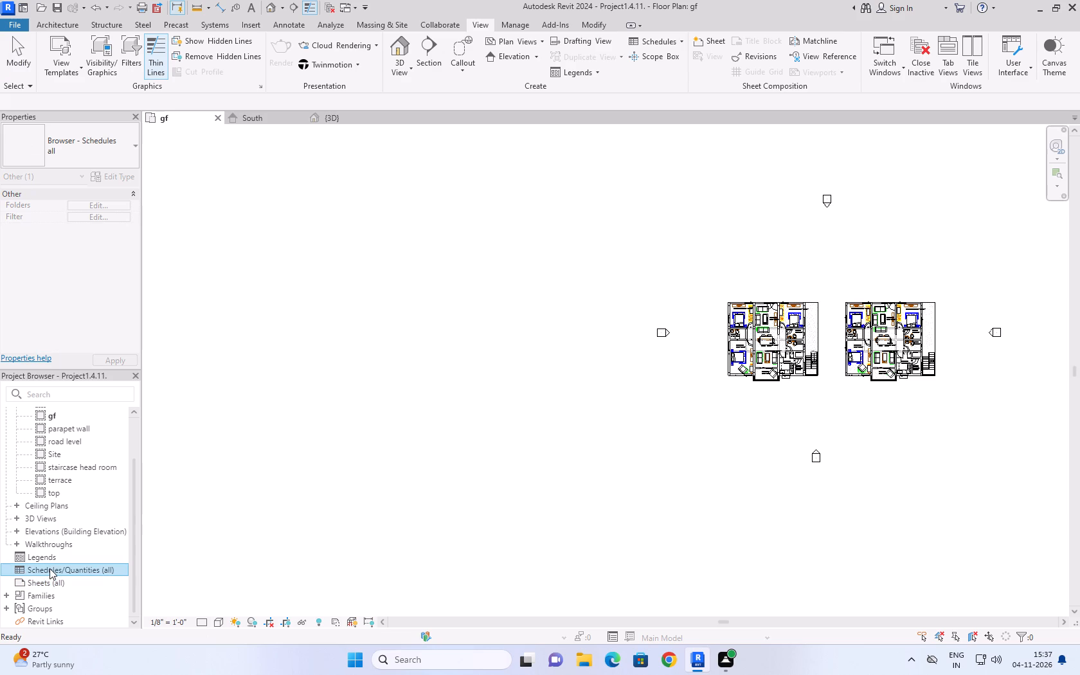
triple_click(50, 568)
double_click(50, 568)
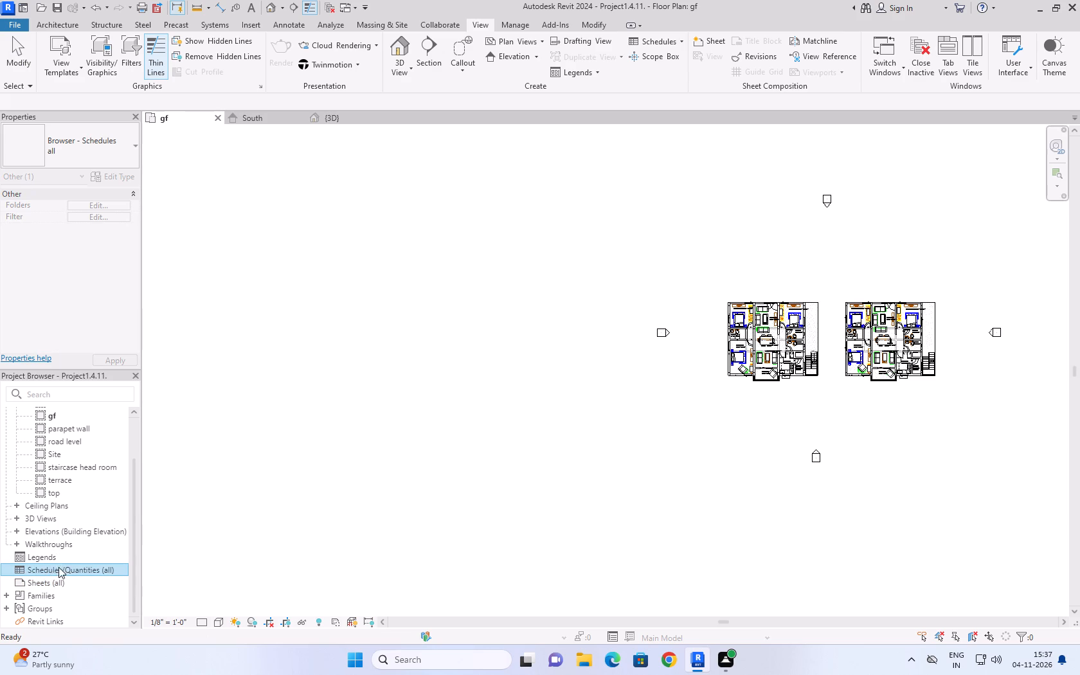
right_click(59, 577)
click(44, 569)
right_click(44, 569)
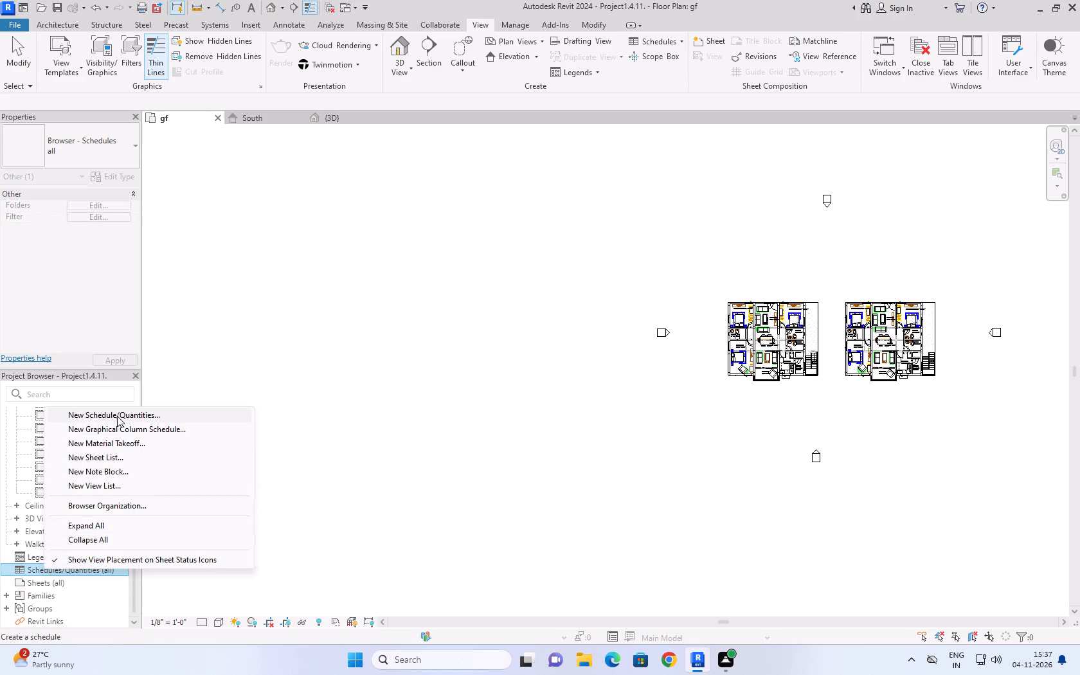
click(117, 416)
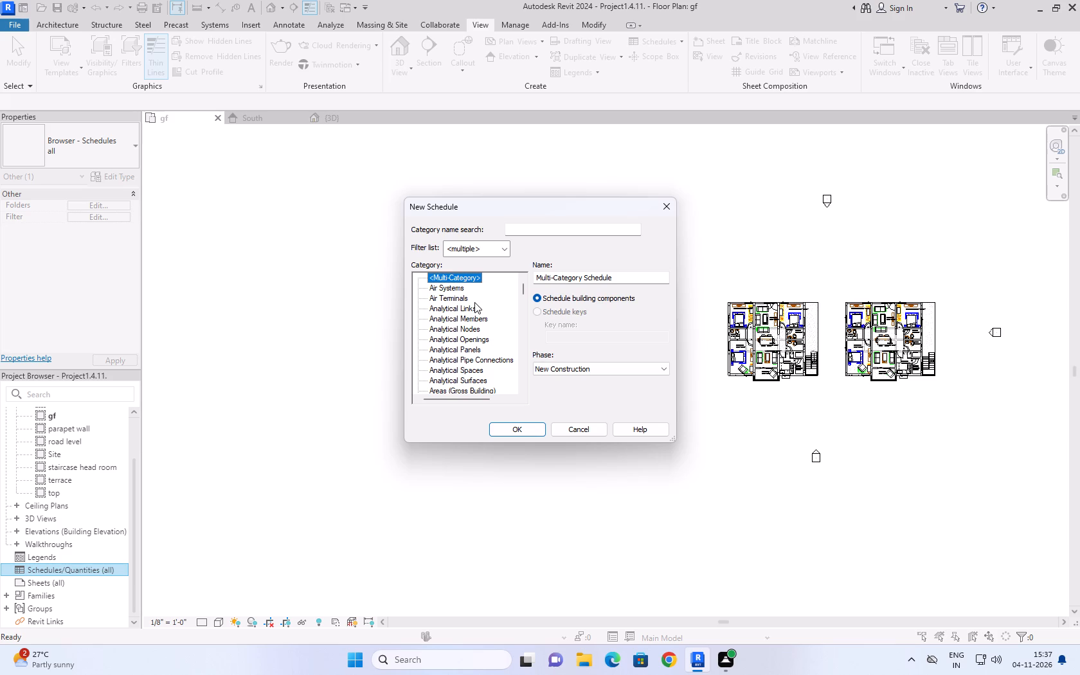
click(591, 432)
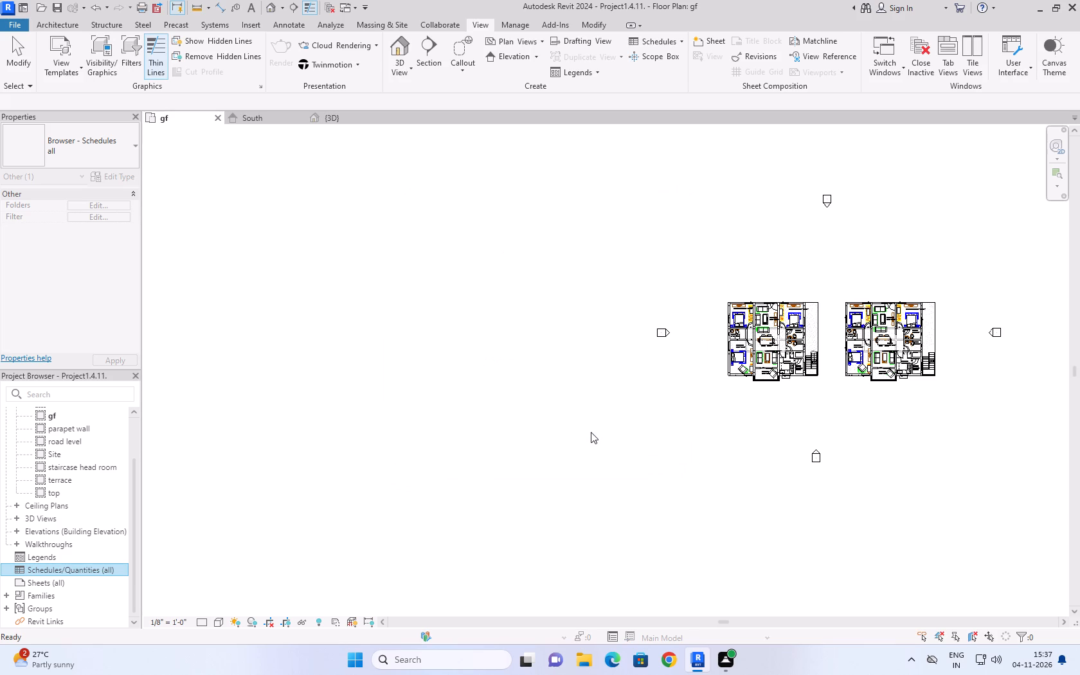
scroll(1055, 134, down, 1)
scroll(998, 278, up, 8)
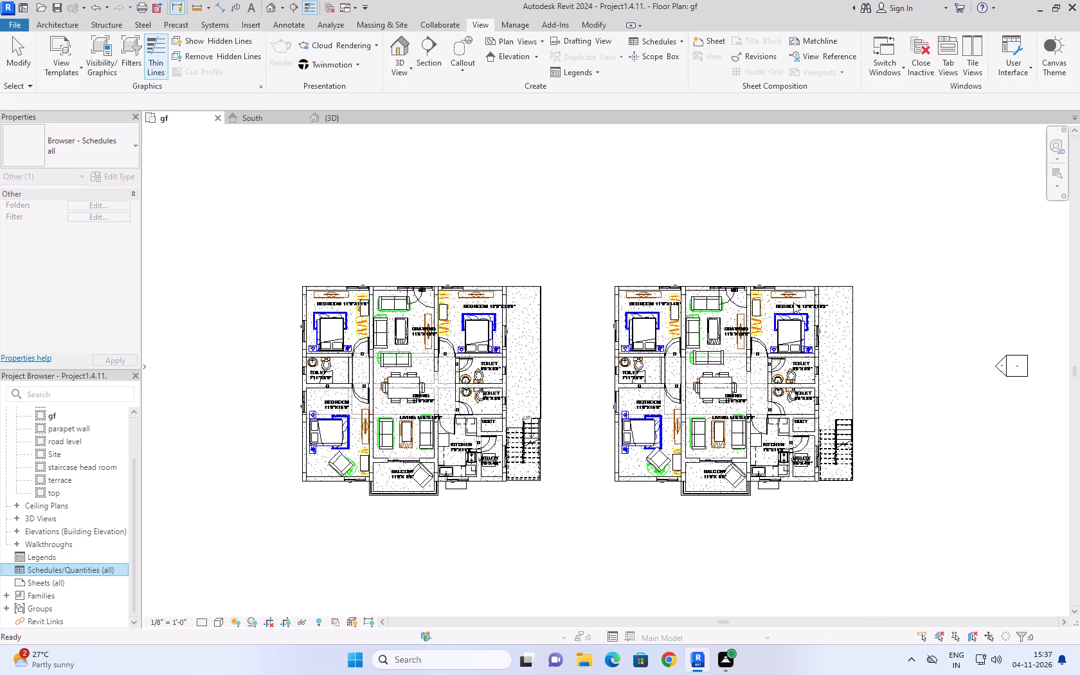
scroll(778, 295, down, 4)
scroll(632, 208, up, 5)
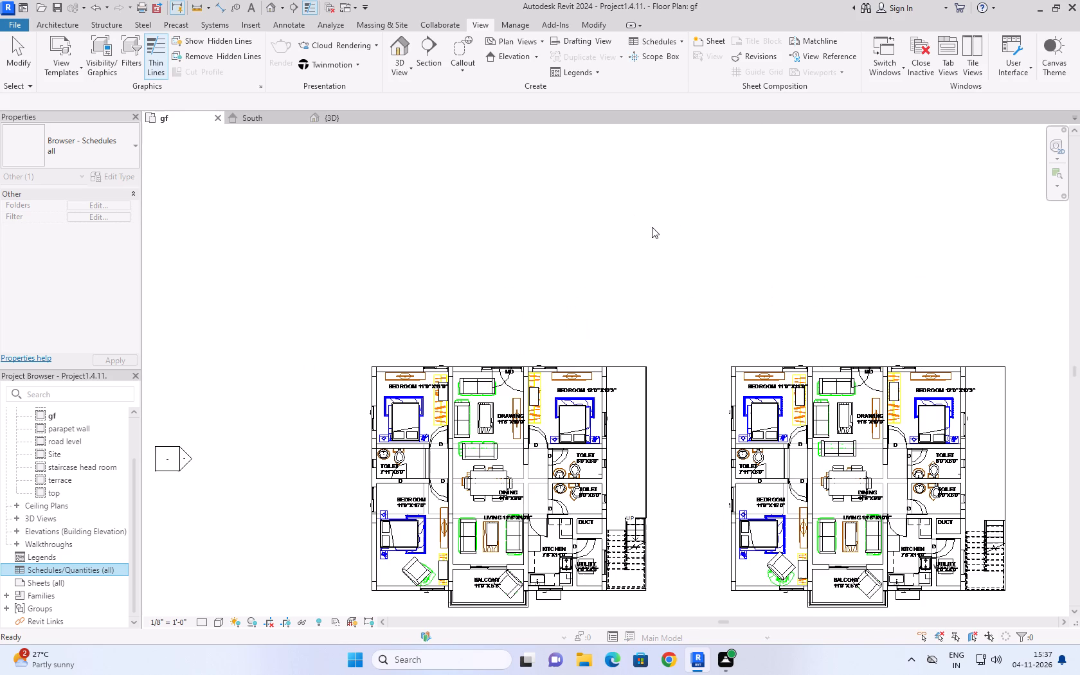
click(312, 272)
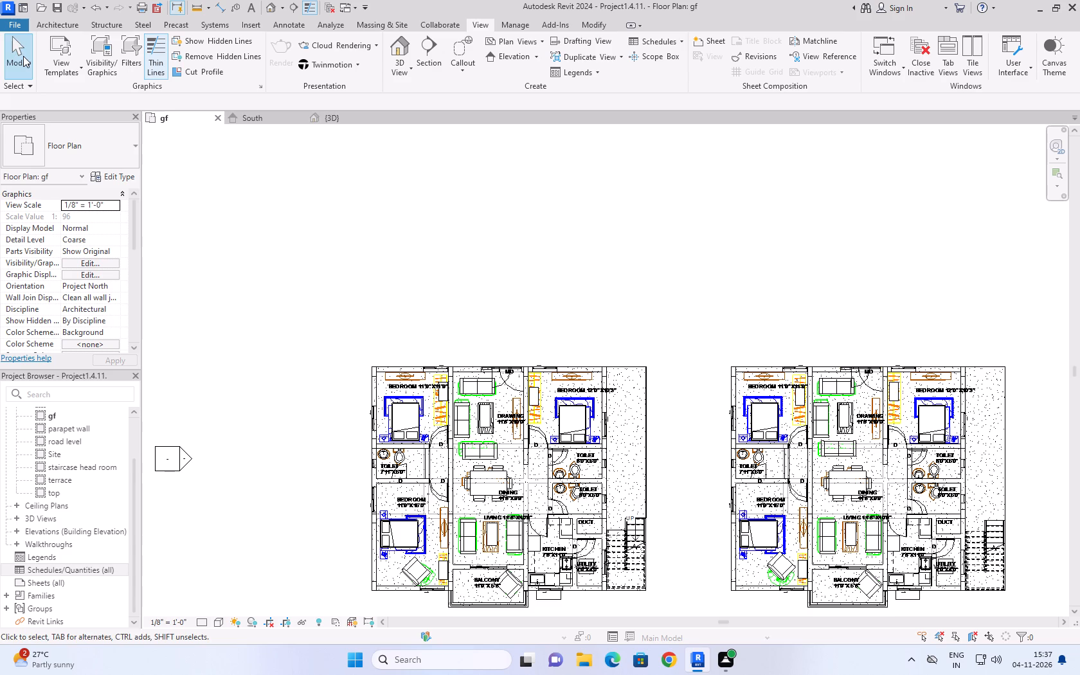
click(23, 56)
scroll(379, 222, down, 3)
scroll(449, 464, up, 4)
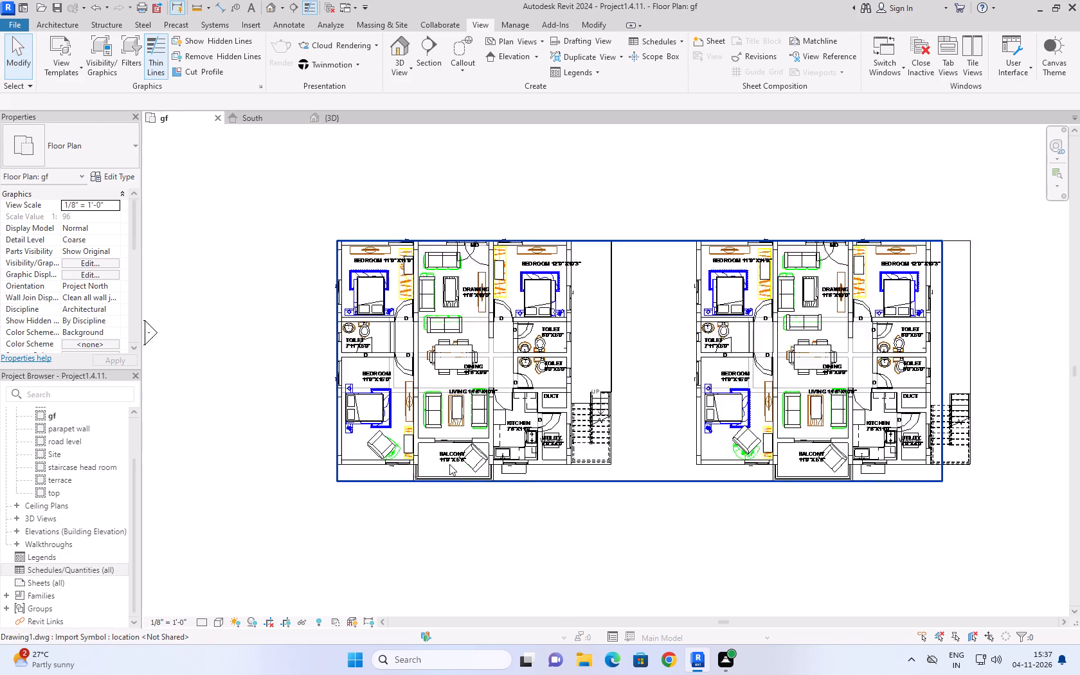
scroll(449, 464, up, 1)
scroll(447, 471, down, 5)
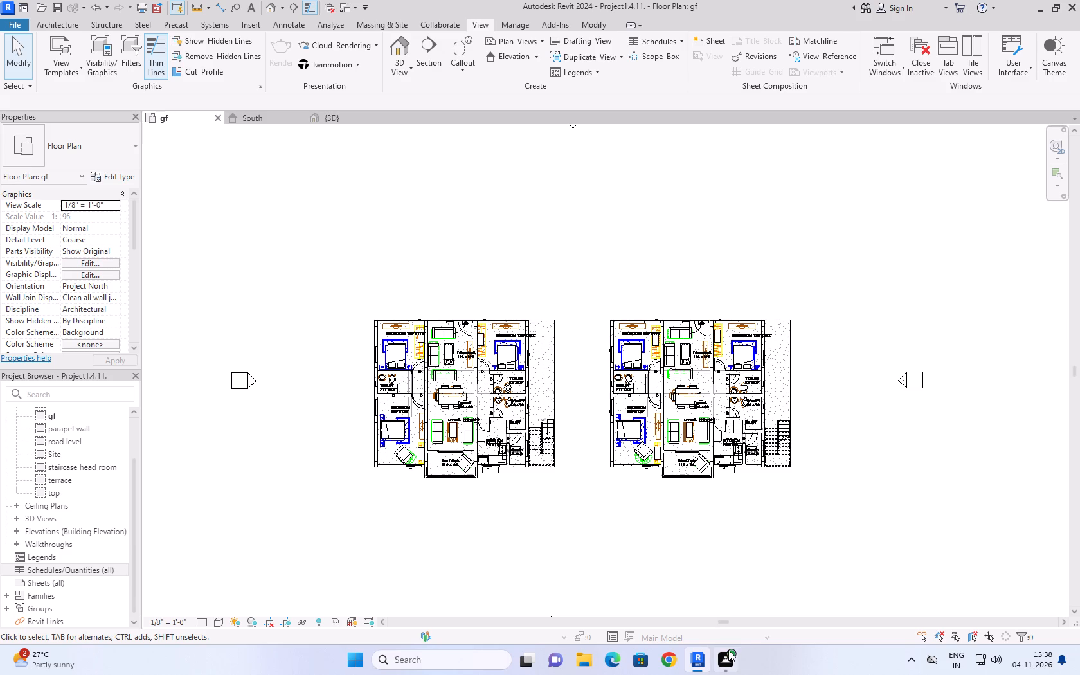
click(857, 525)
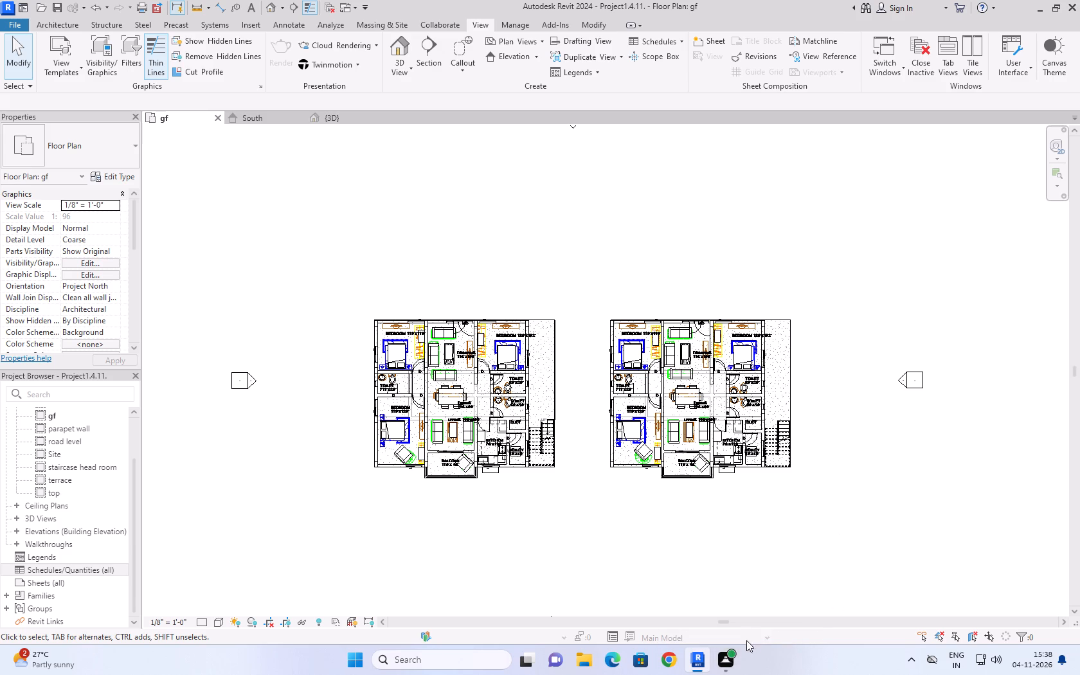
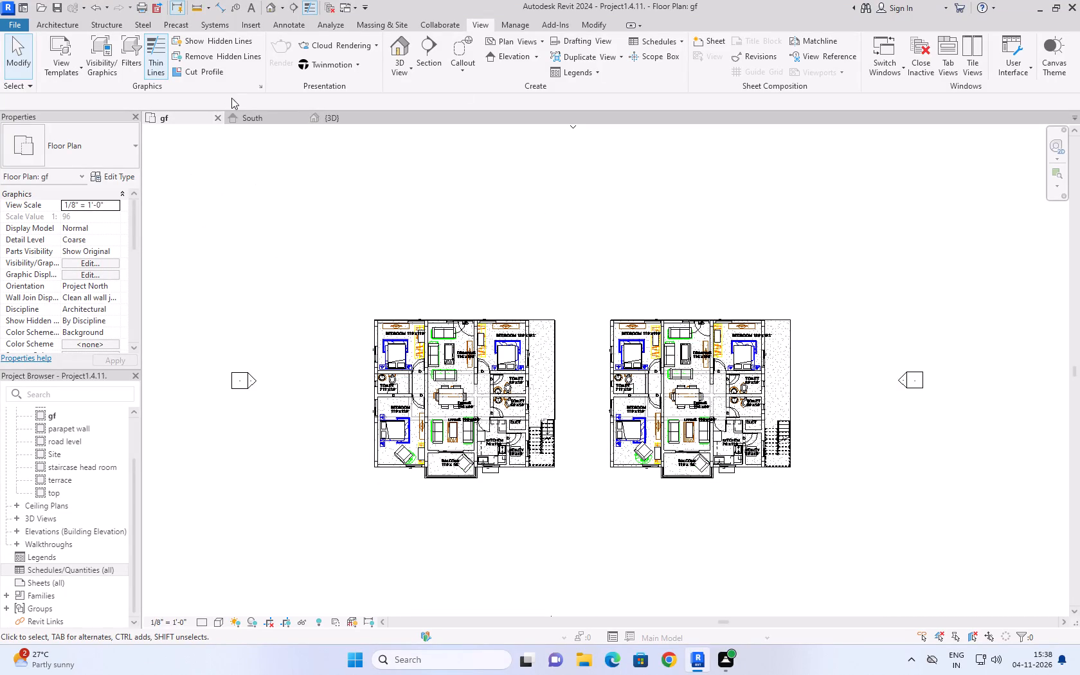
Switch to the South elevation view.
click(262, 122)
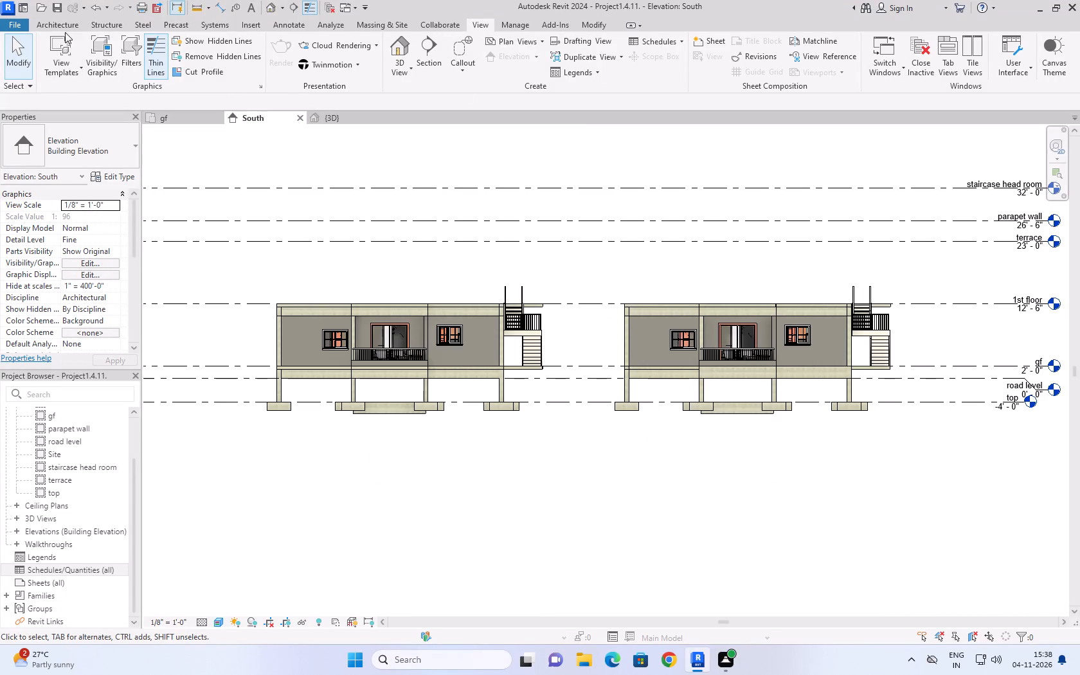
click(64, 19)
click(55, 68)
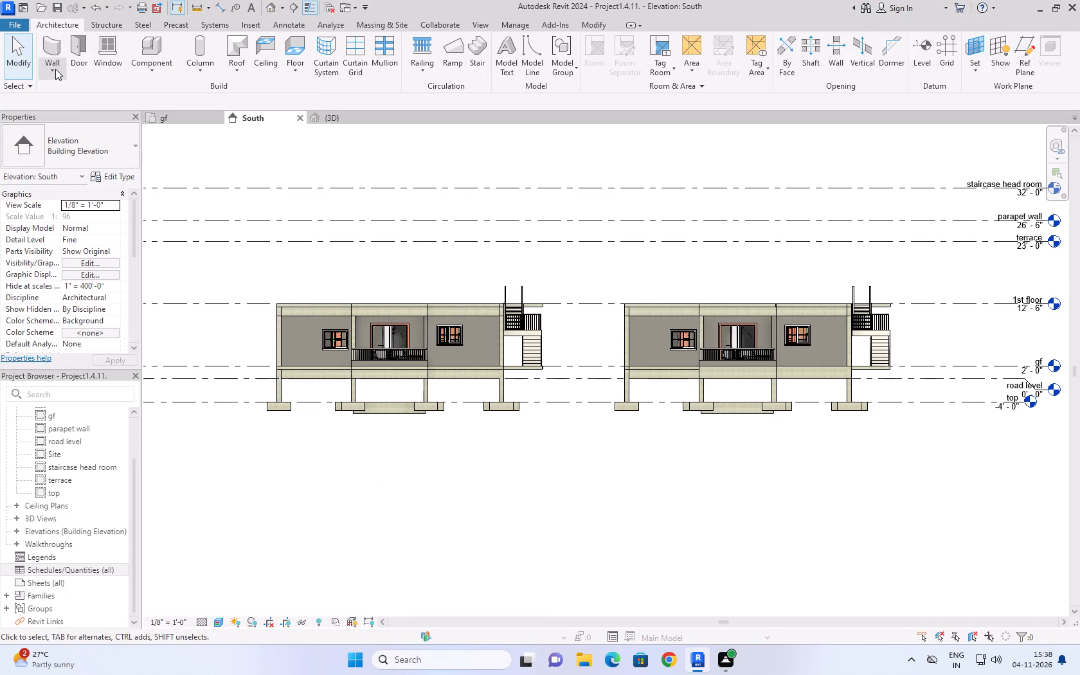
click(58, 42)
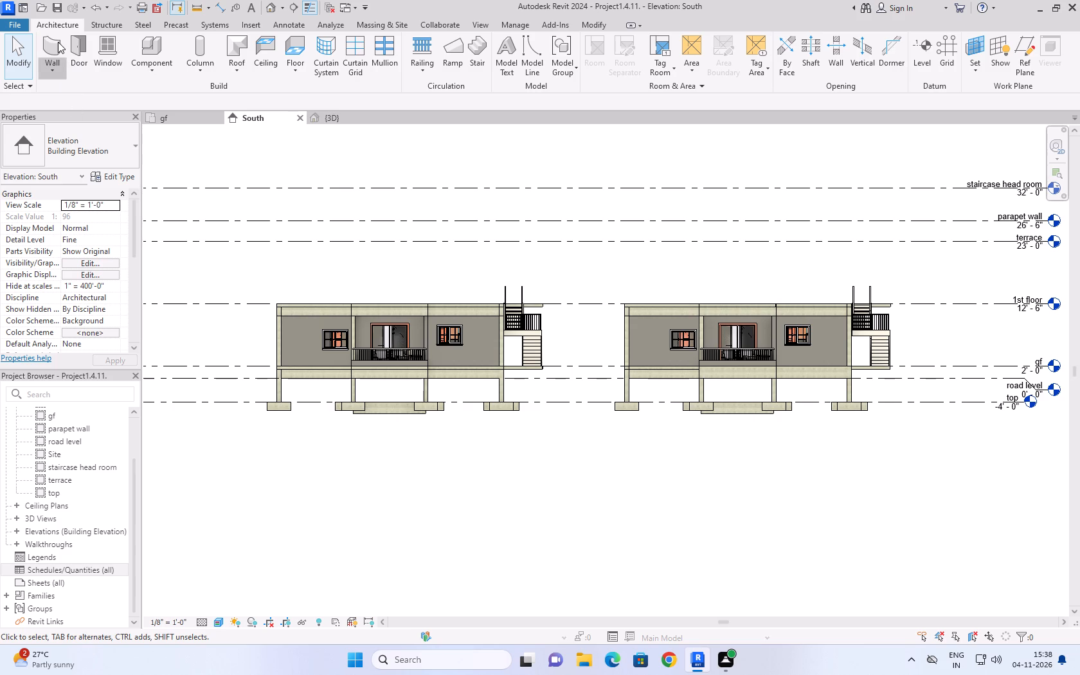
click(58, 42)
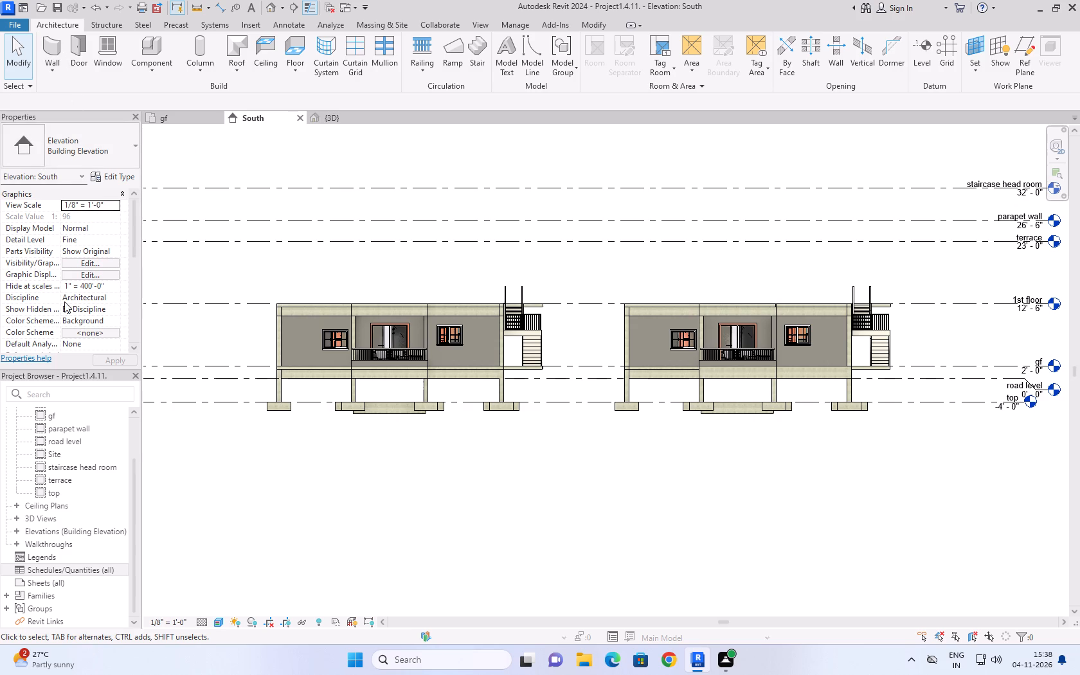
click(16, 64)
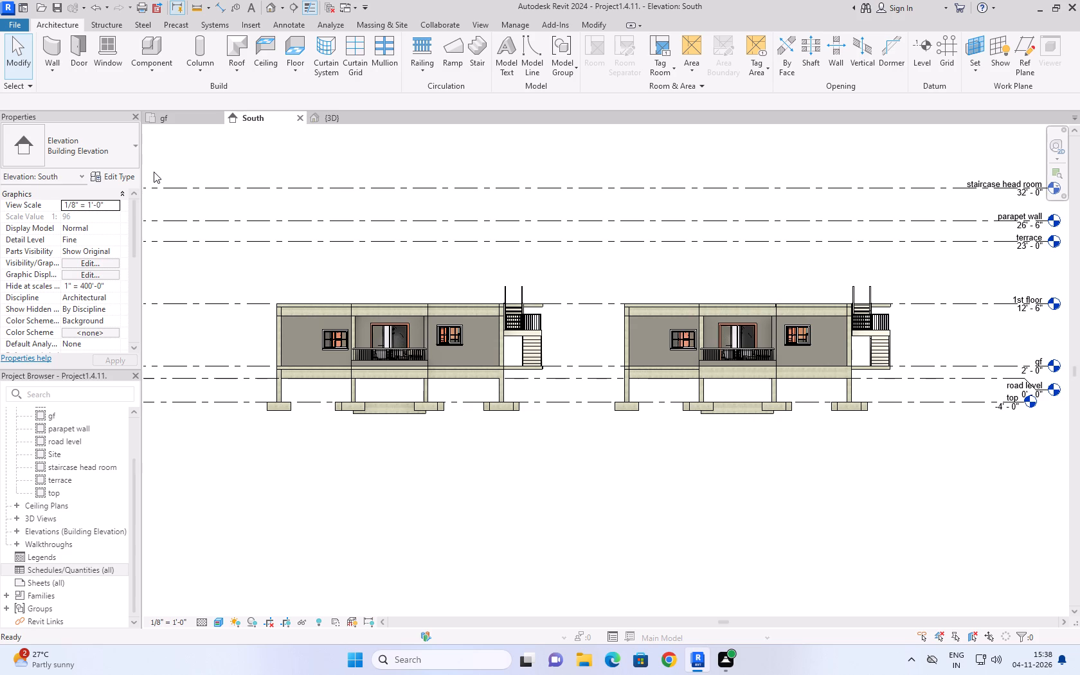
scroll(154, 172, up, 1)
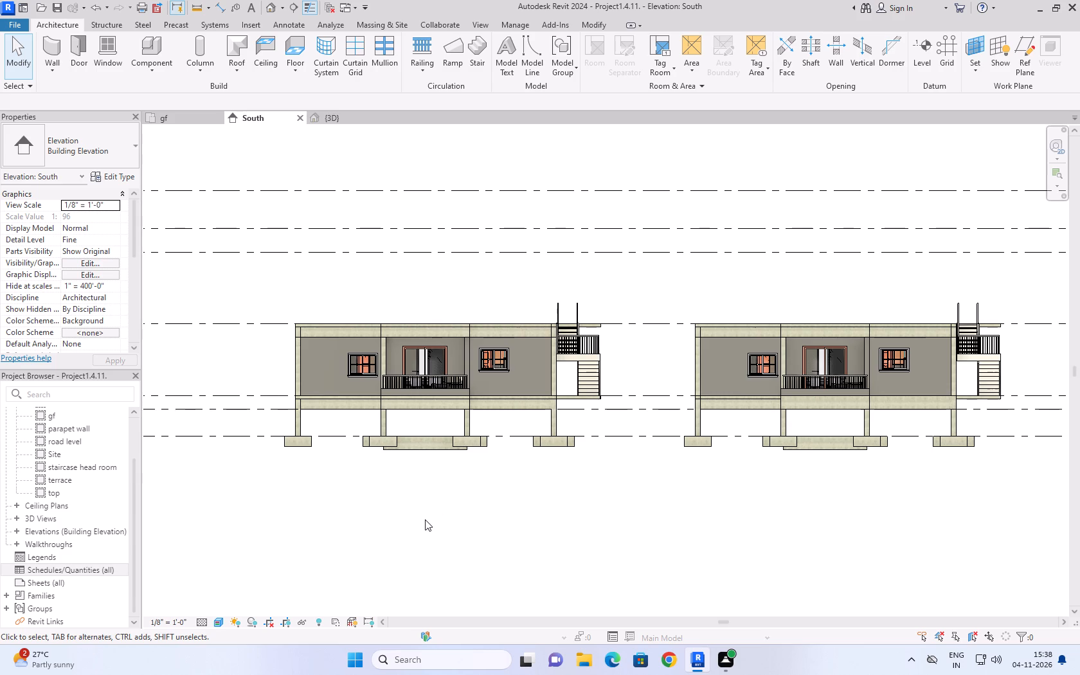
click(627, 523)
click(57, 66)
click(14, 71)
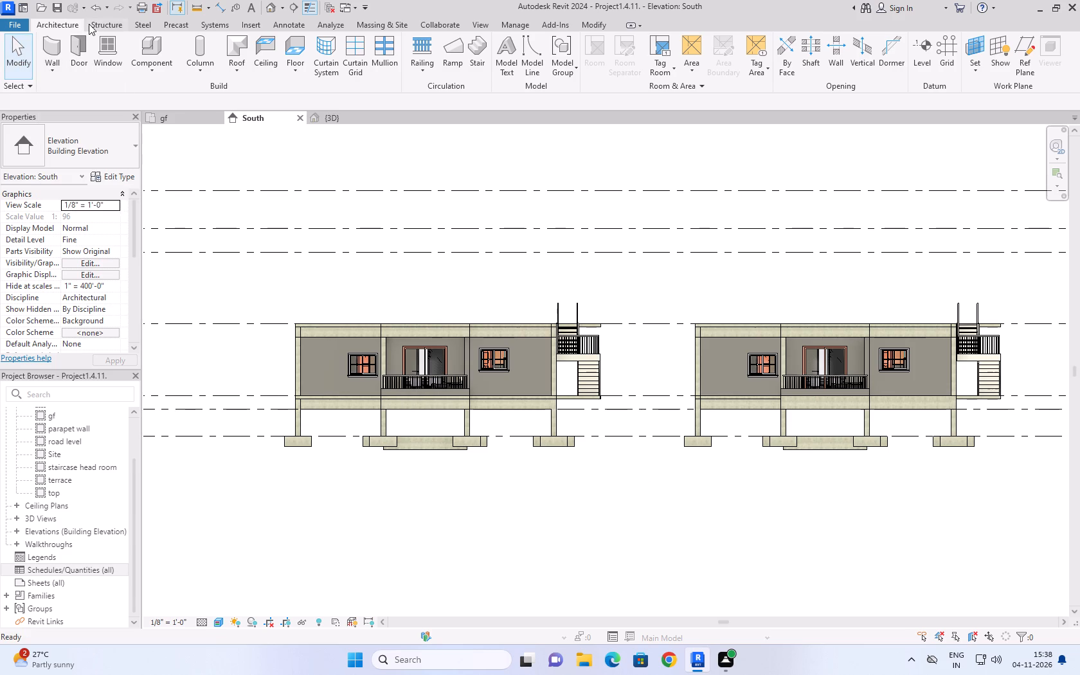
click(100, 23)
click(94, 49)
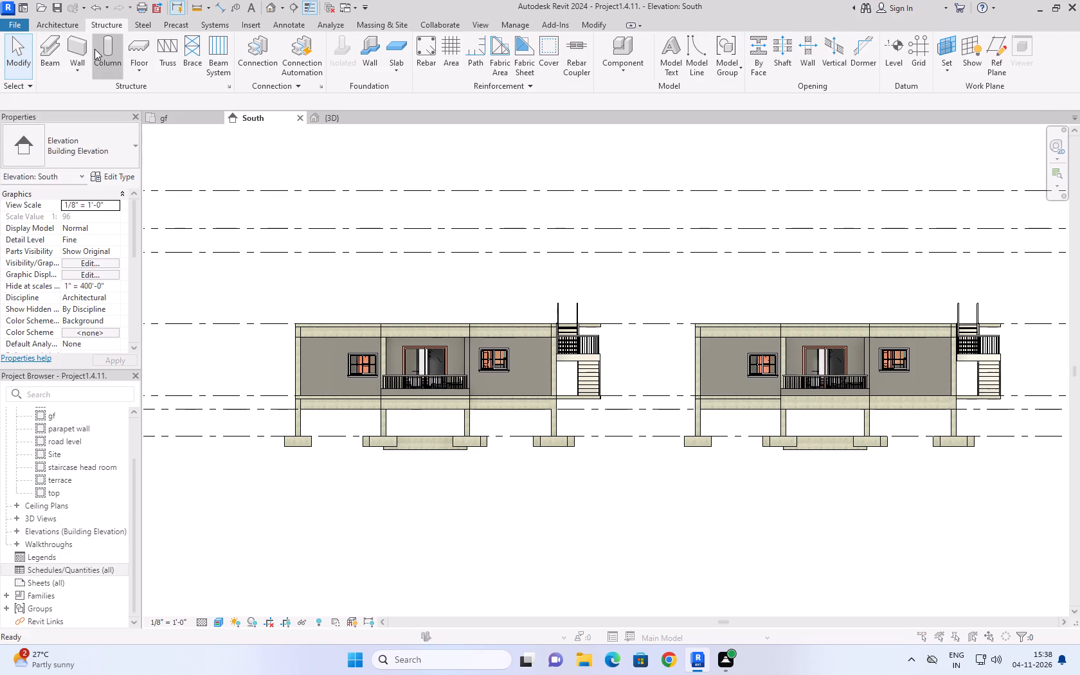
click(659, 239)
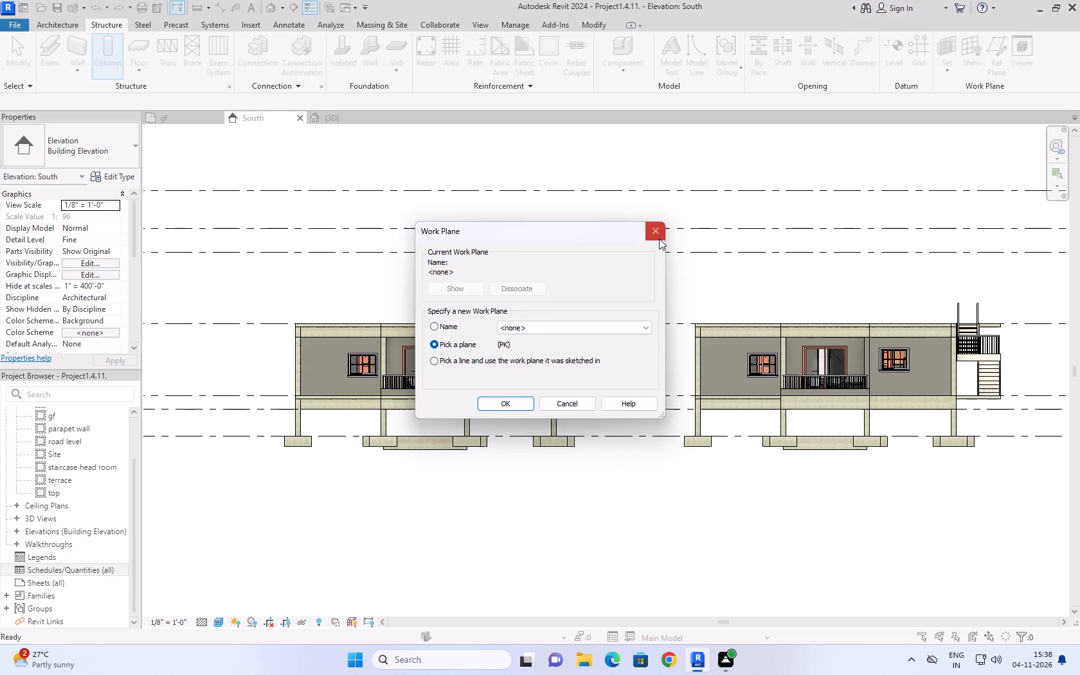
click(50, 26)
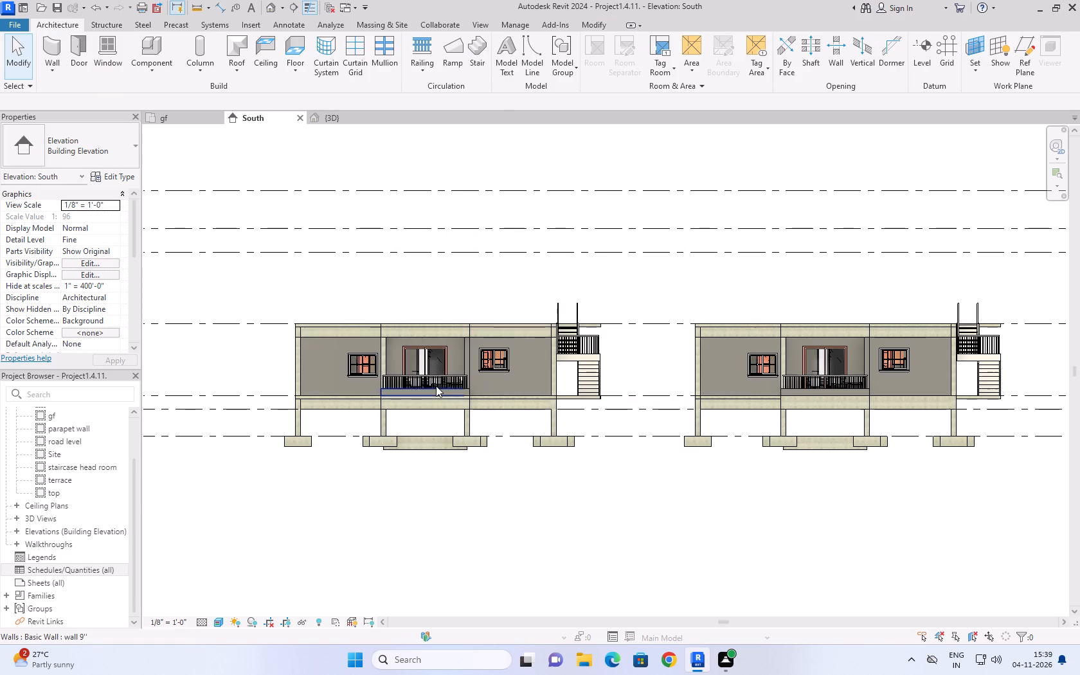
Examine the balcony railing and doorway of the left-hand building in the South elevation, along with the overall level lines.
scroll(436, 386, up, 11)
scroll(332, 340, up, 11)
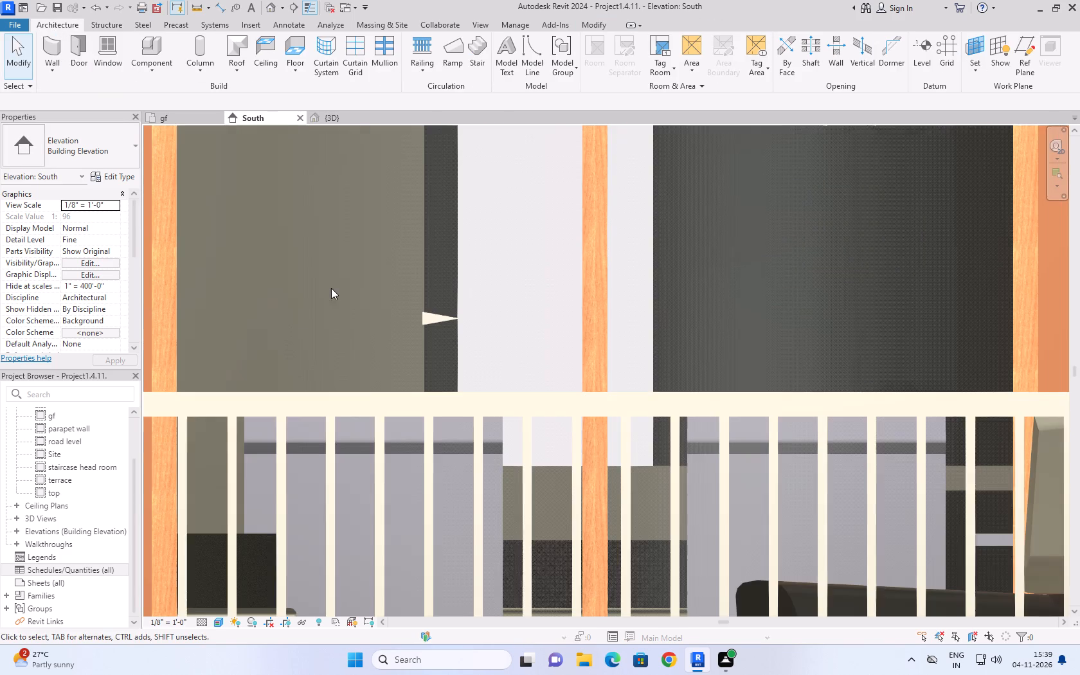
scroll(349, 287, up, 6)
scroll(381, 290, down, 12)
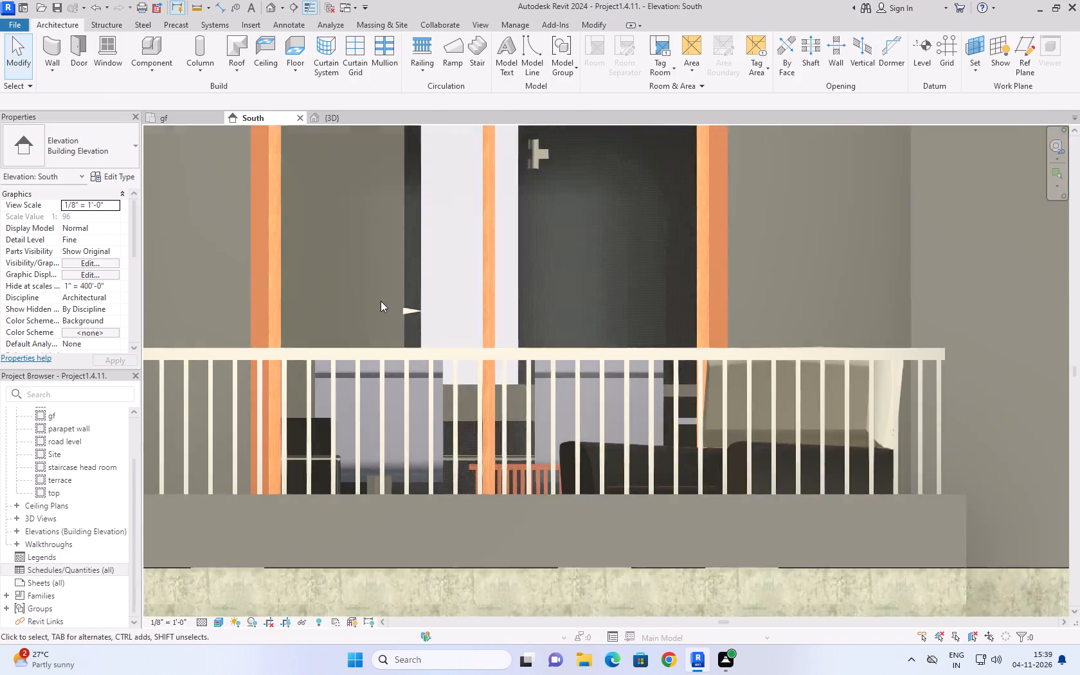
scroll(381, 301, down, 20)
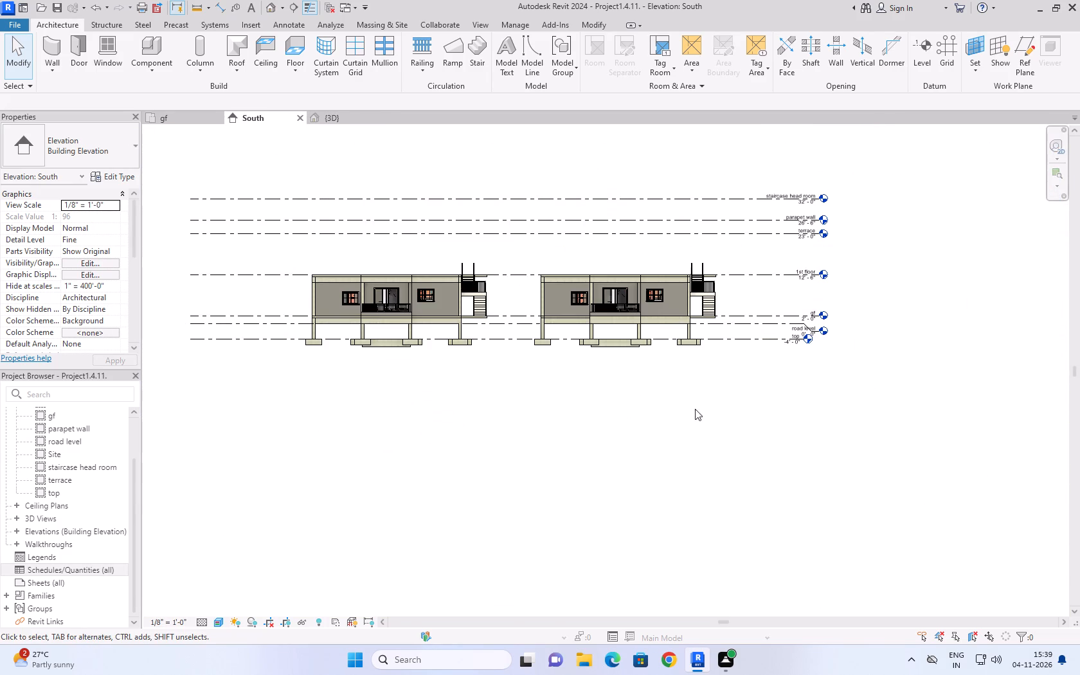
Return to the gf floor plan view.
click(182, 120)
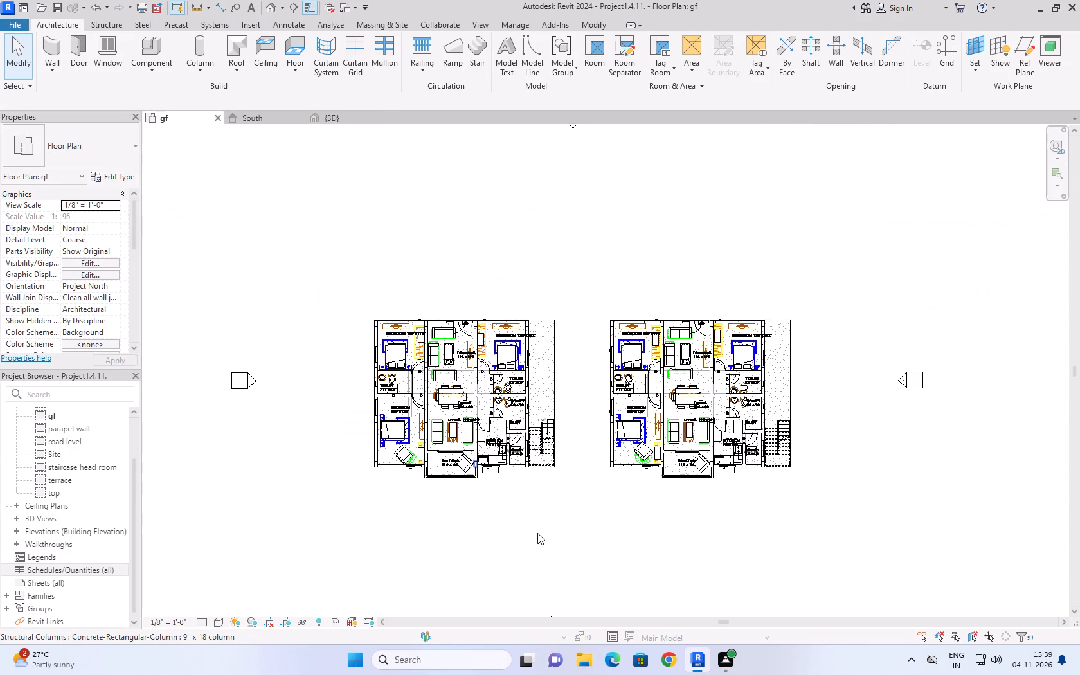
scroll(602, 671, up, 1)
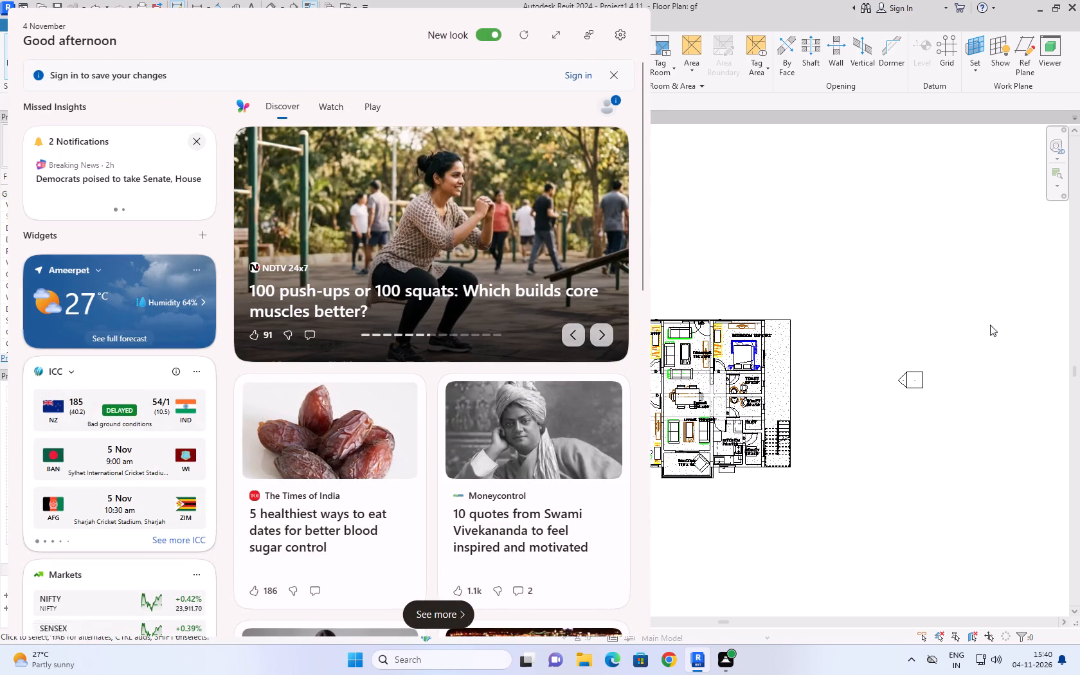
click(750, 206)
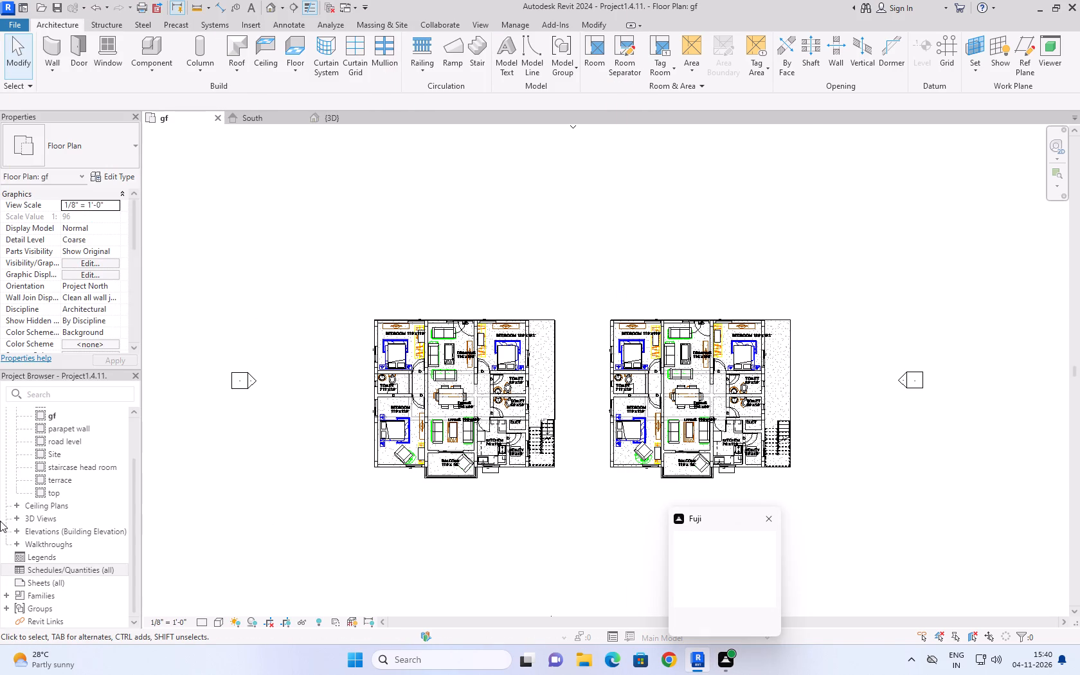
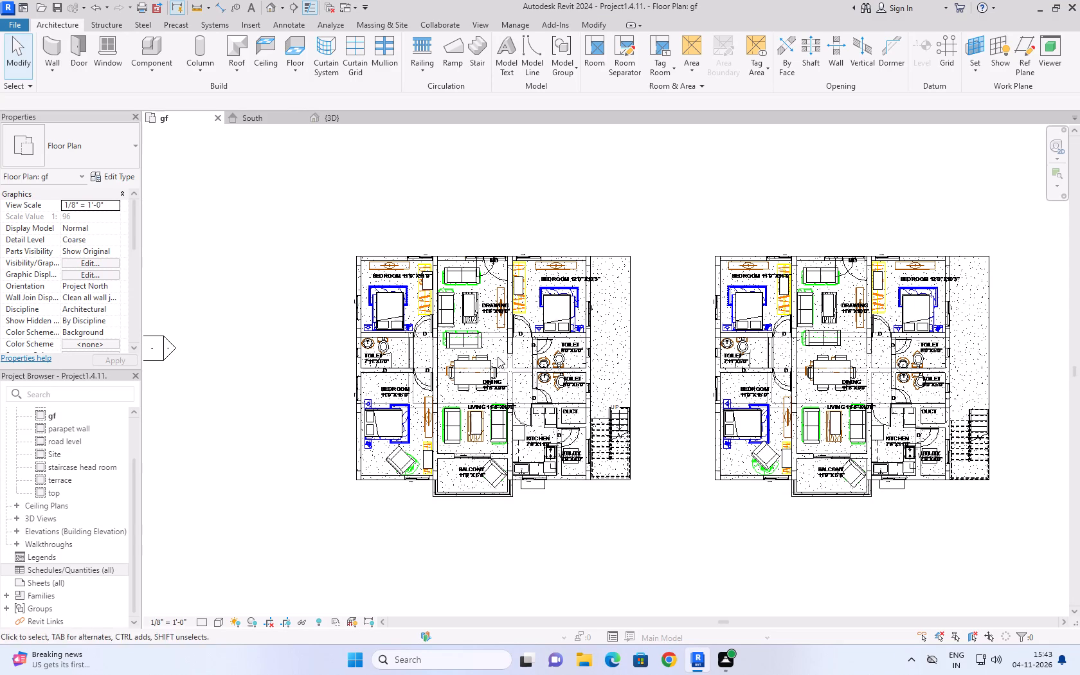
Open the 3D view, reset it to the home orientation, and examine both buildings, including the external staircase and side windows.
click(260, 112)
click(359, 120)
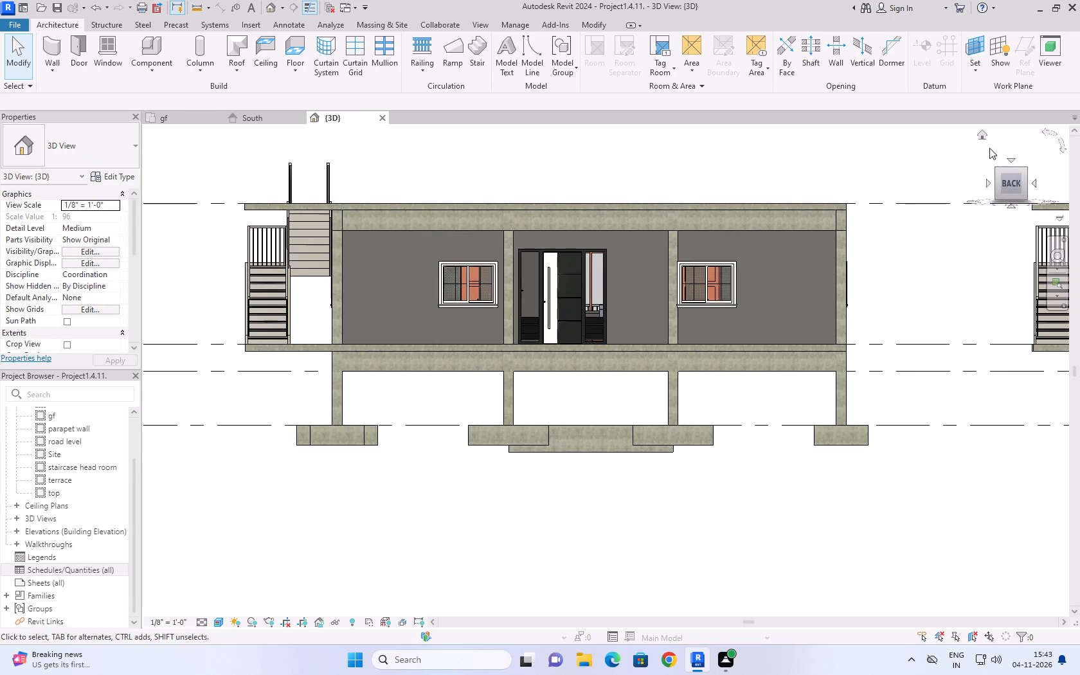
click(982, 138)
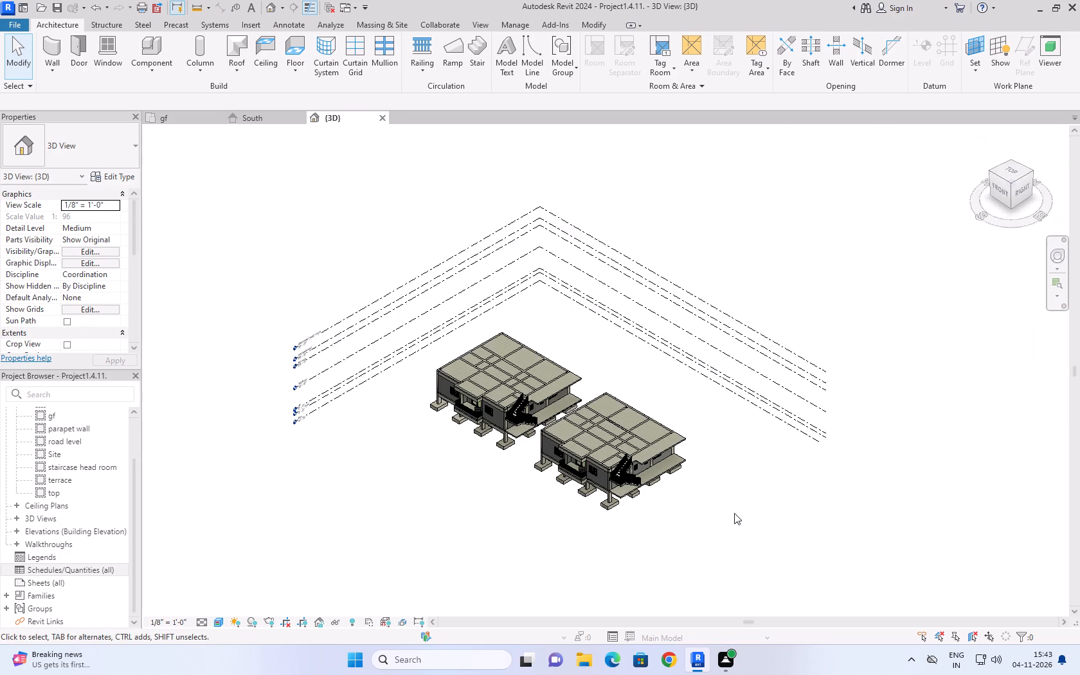
scroll(584, 492, up, 6)
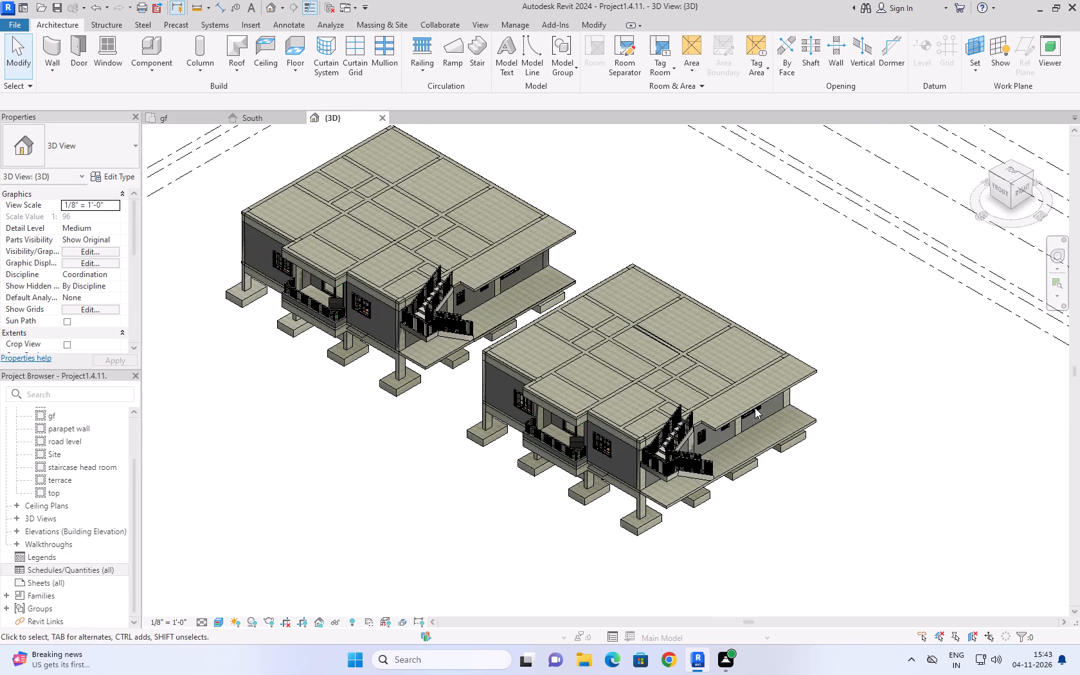
scroll(773, 464, up, 7)
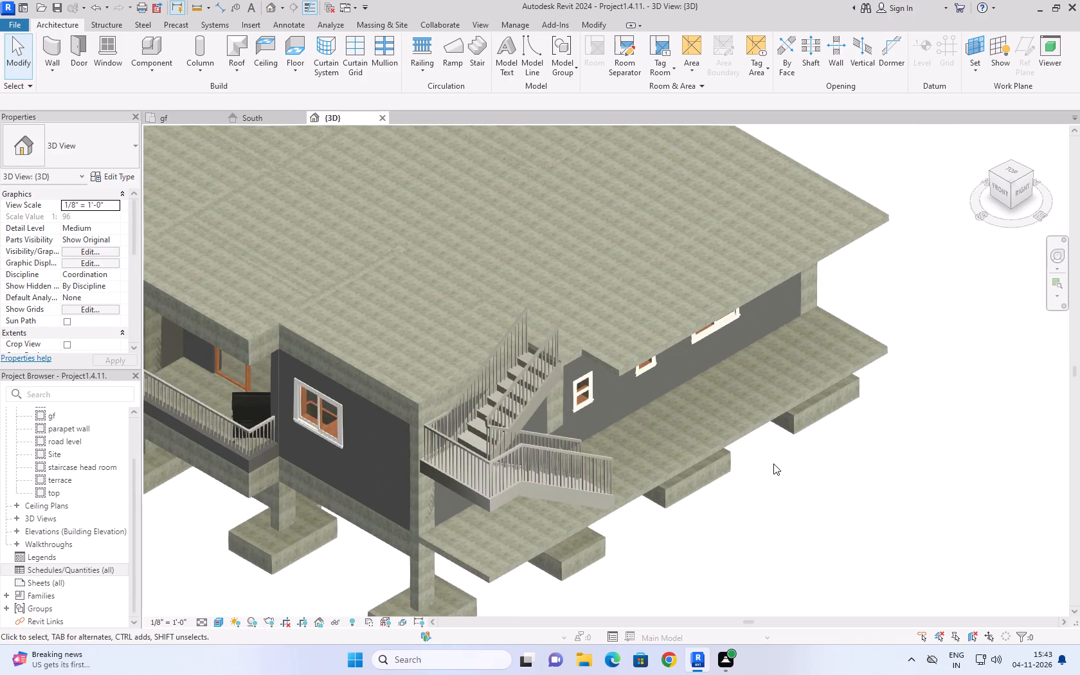
scroll(721, 435, down, 8)
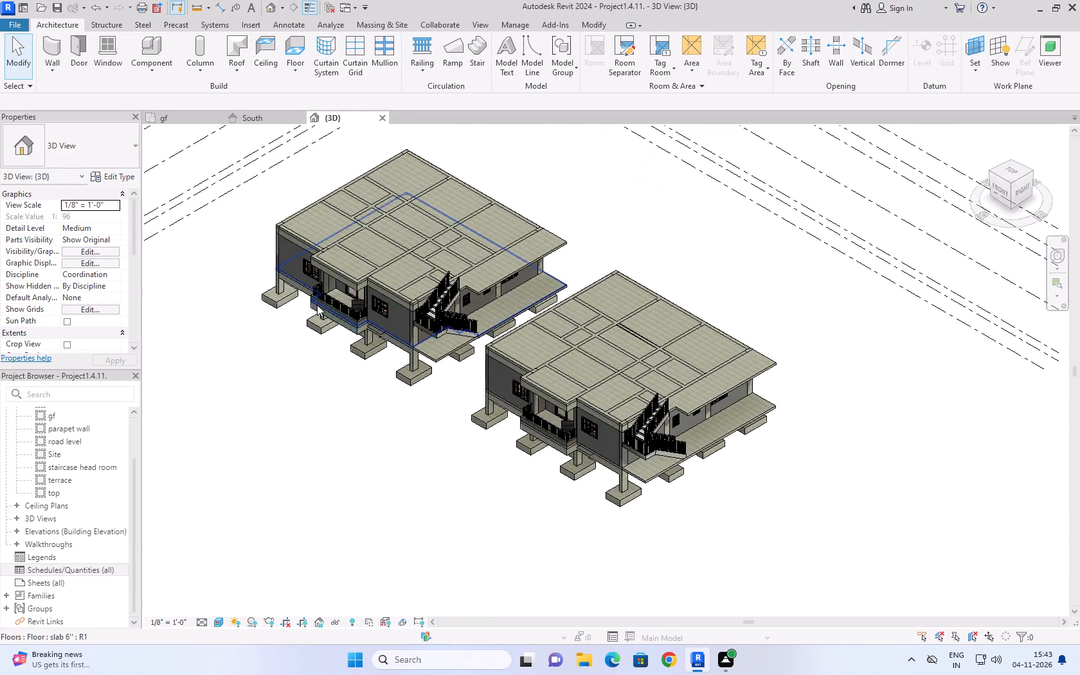
scroll(317, 305, down, 4)
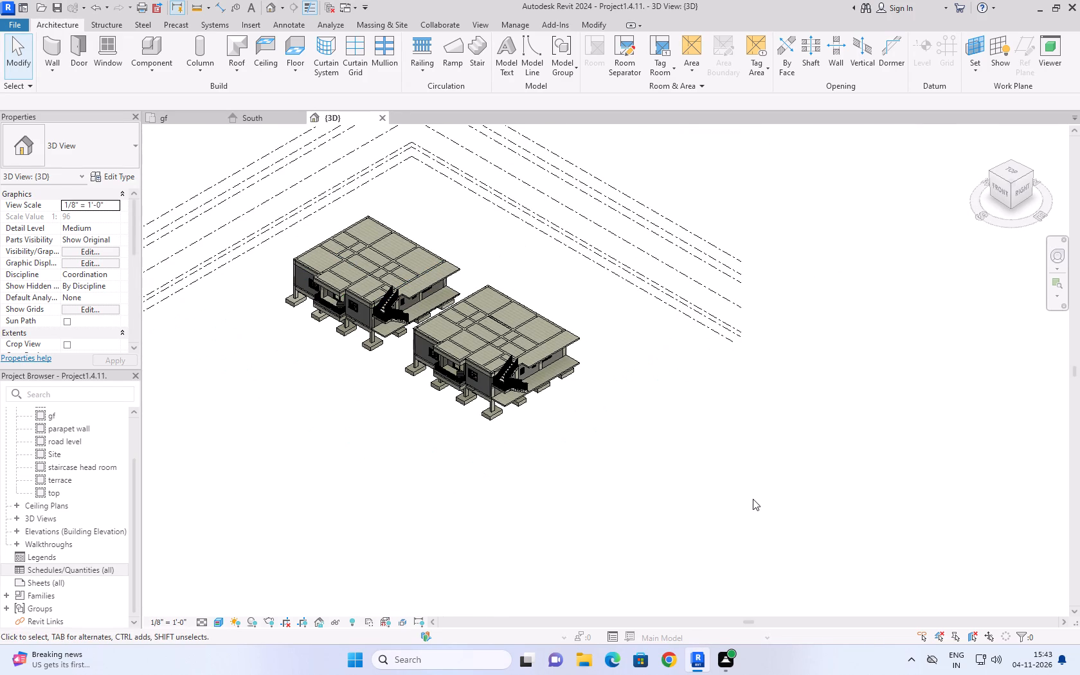
click(753, 499)
Examine both buildings against the level lines, from top up to staircase head room, in the South elevation.
drag(256, 132, 257, 115)
click(257, 115)
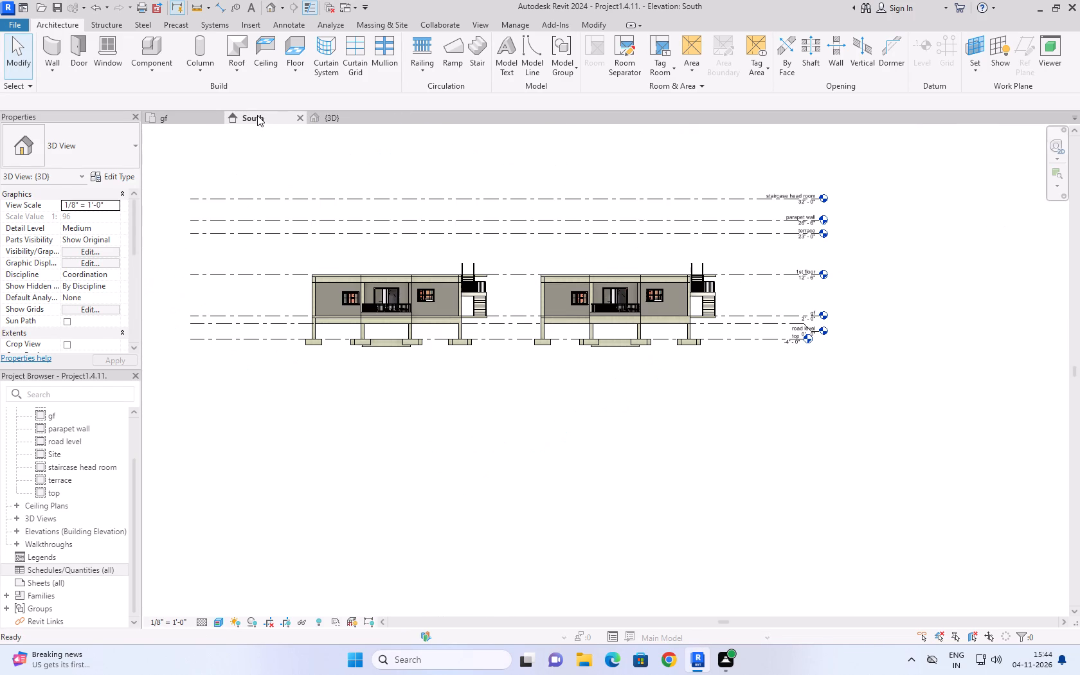
click(752, 431)
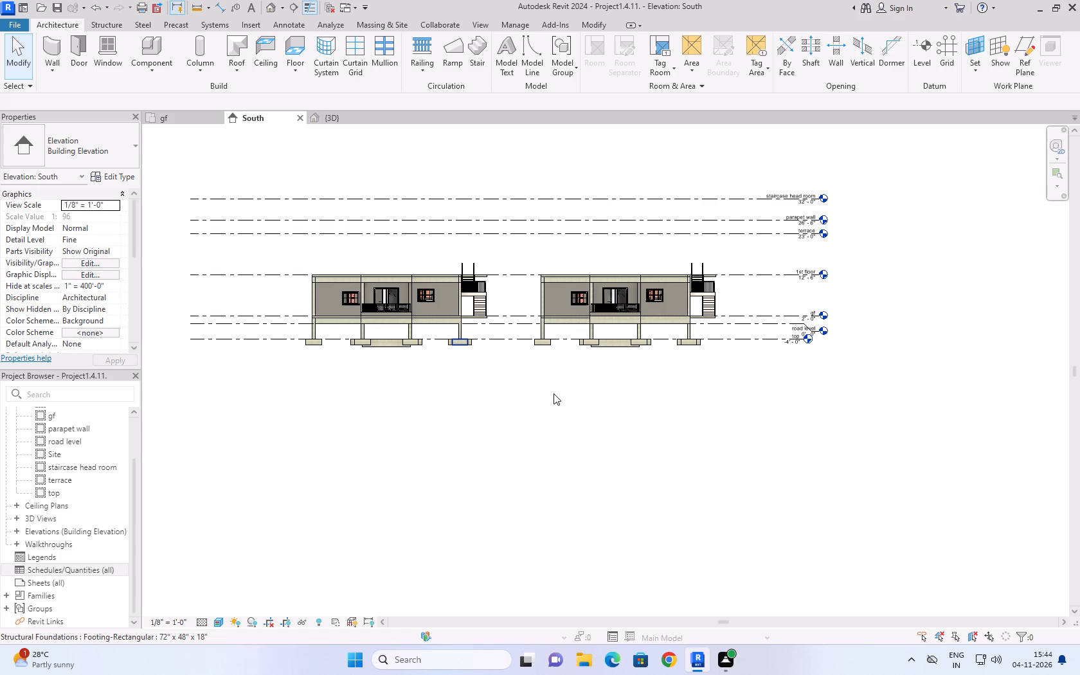
click(696, 437)
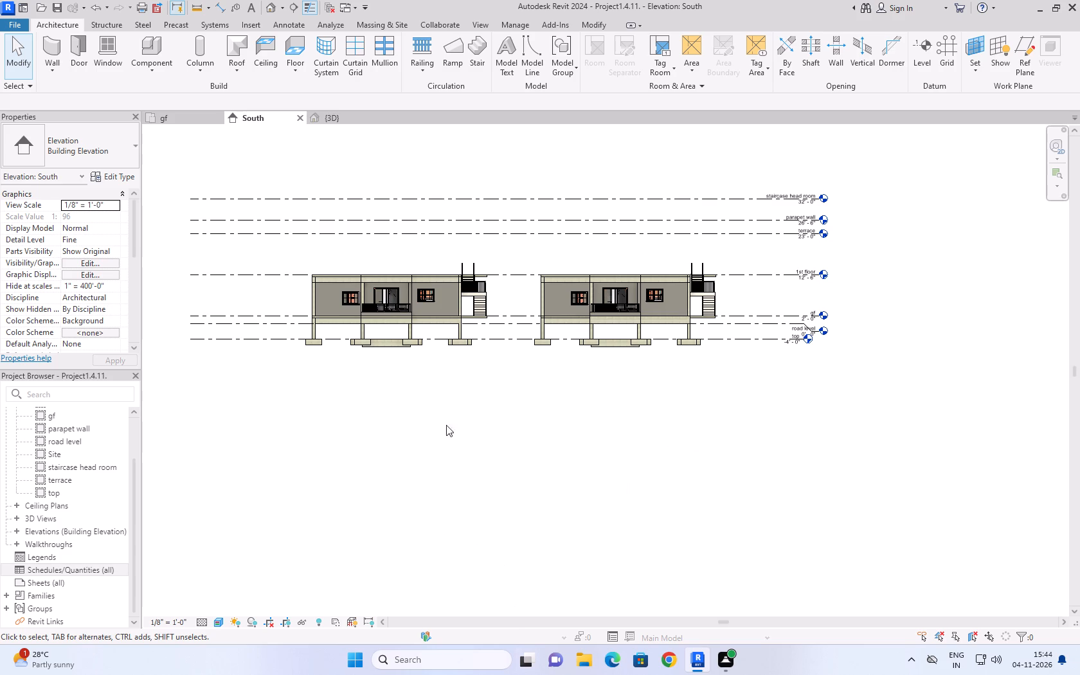
scroll(225, 321, up, 2)
scroll(221, 309, down, 2)
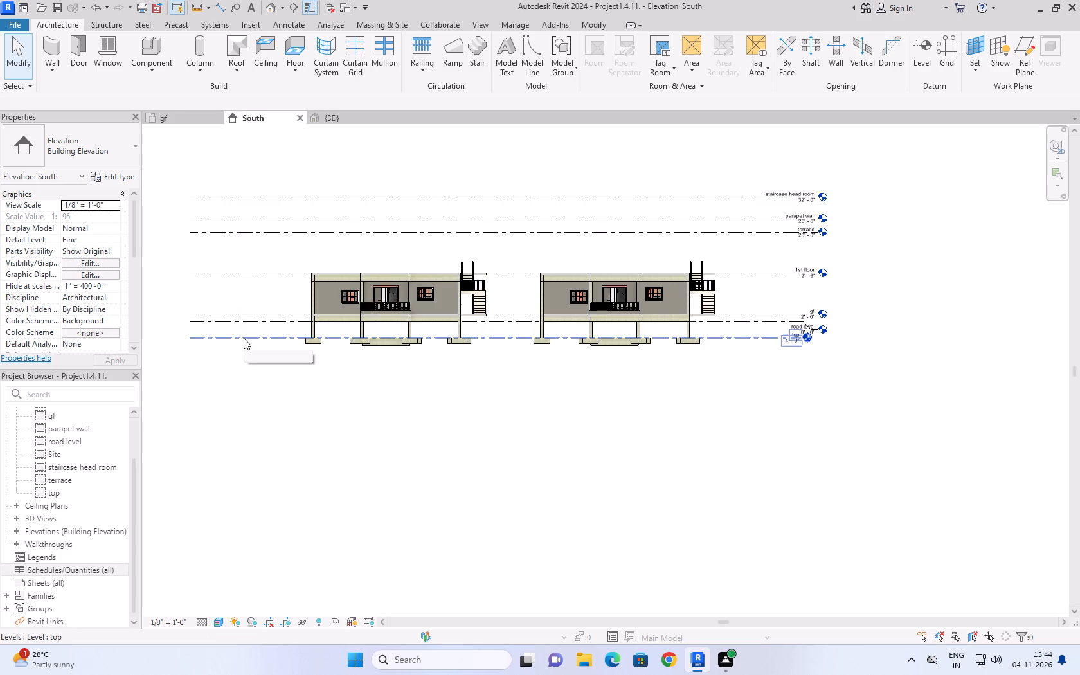
click(678, 494)
click(482, 426)
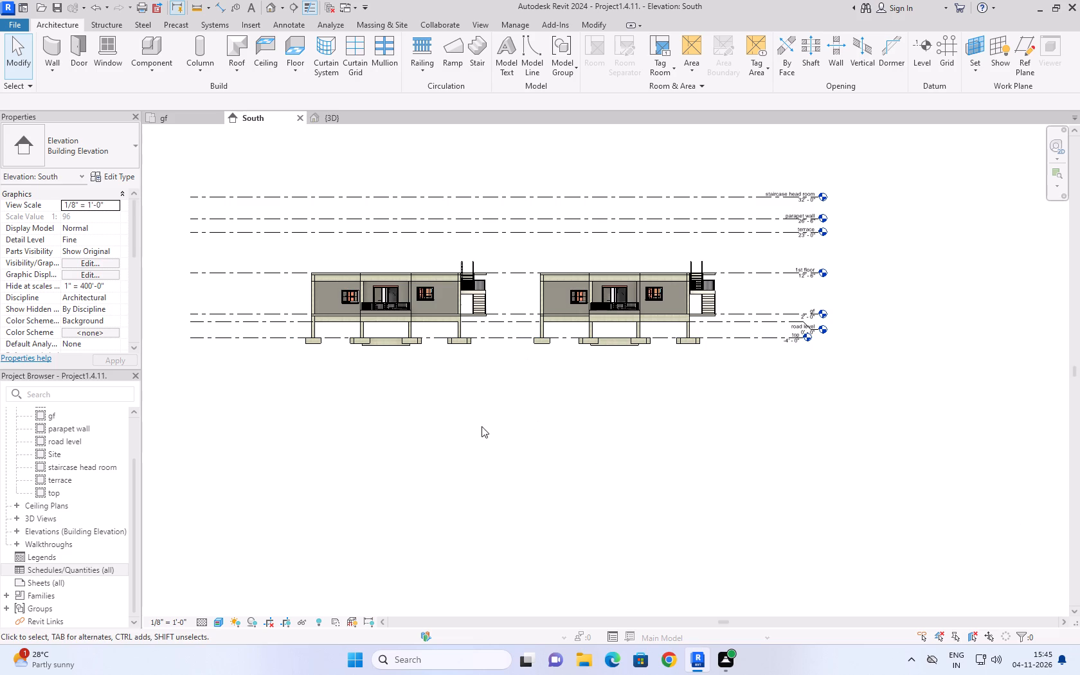
click(17, 55)
click(511, 473)
click(523, 396)
Return to the gf floor plan and save the project.
click(169, 116)
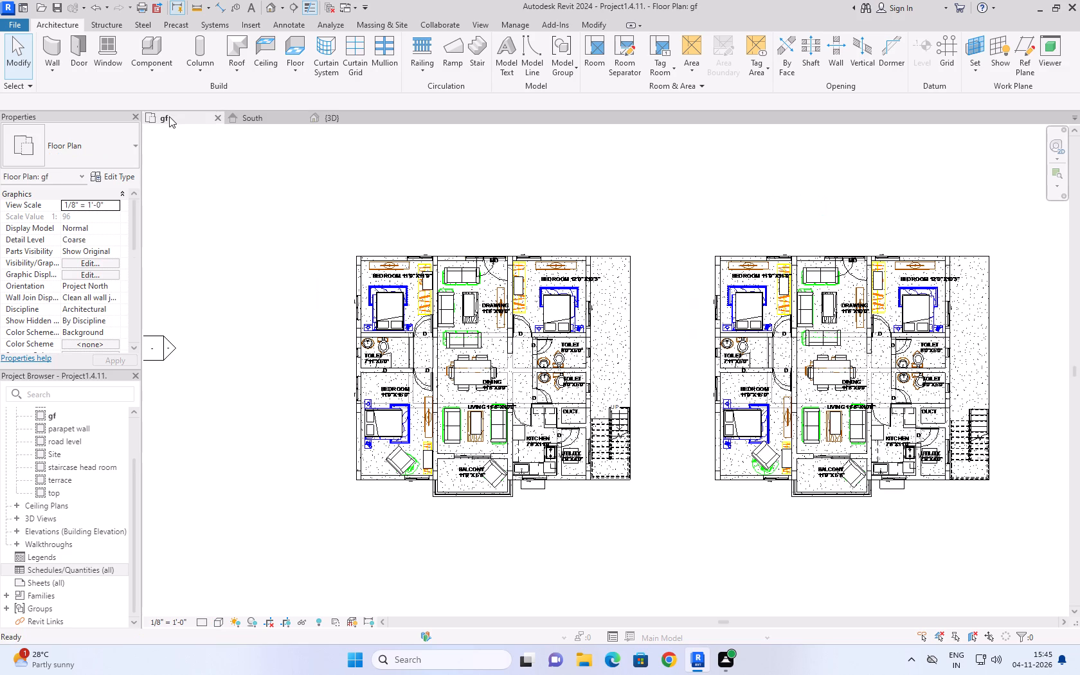
click(275, 400)
key(ctrl+s)
key(ctrl+s)
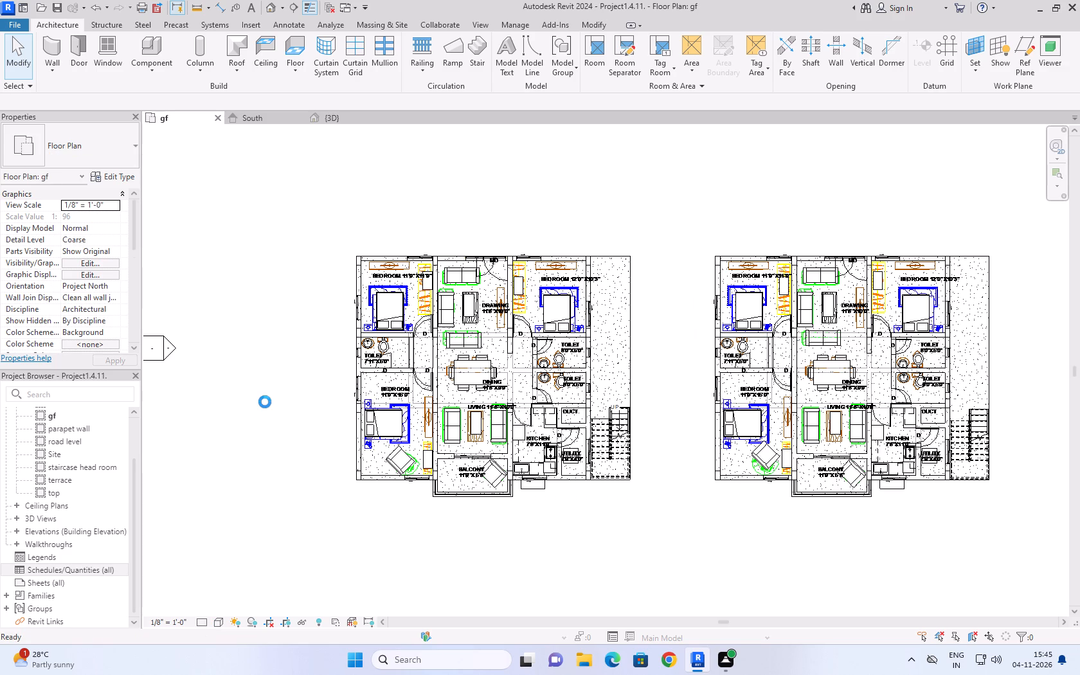
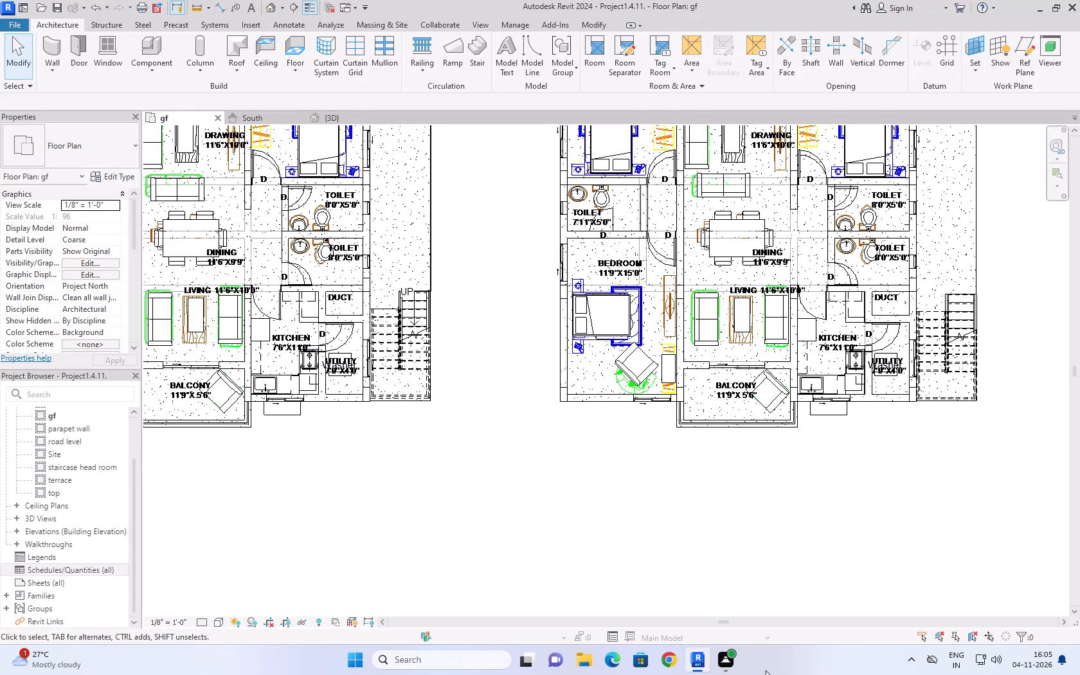
Examine both buildings in the gf floor plan, the South elevation and the 3D view.
click(688, 544)
scroll(458, 325, down, 8)
scroll(310, 258, up, 7)
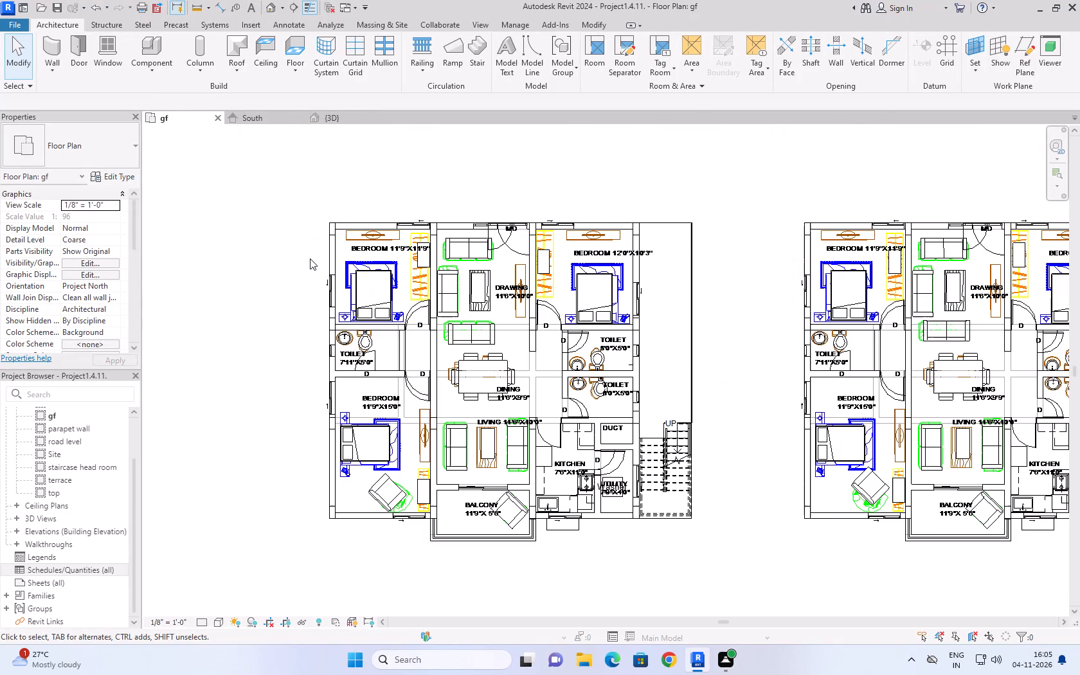
scroll(461, 183, down, 3)
click(247, 116)
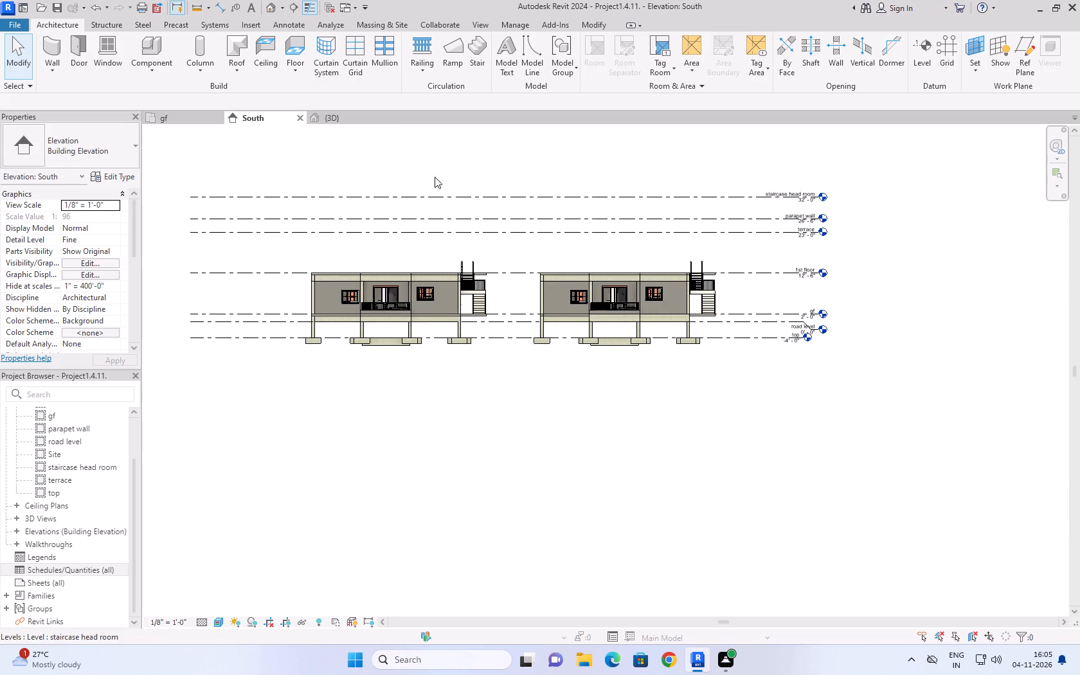
click(625, 396)
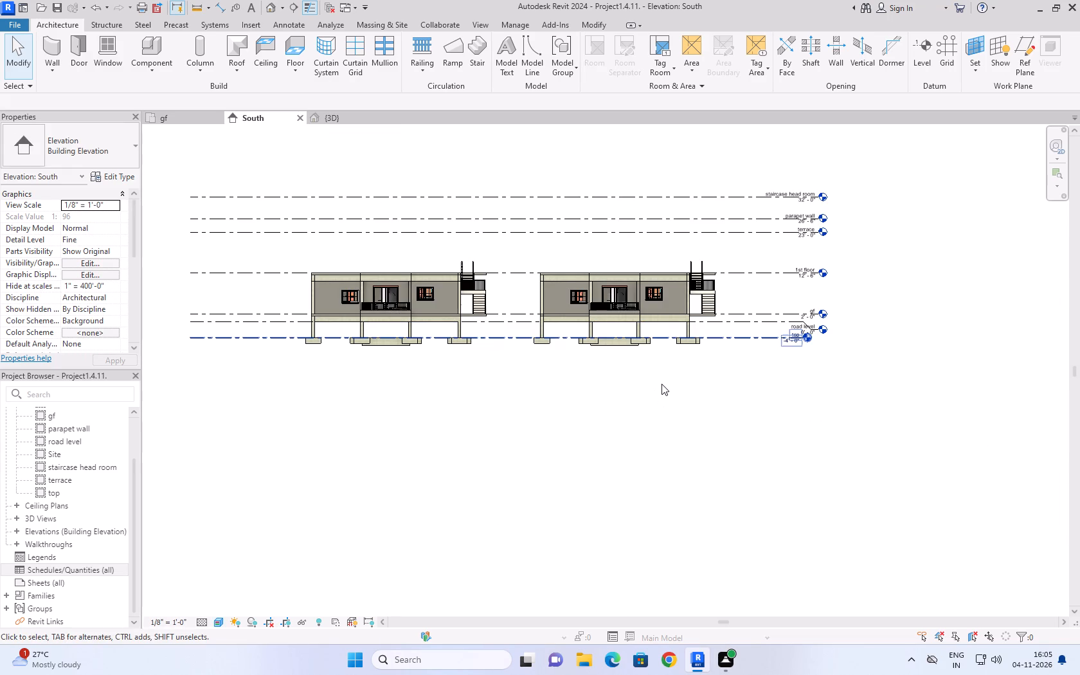
click(346, 117)
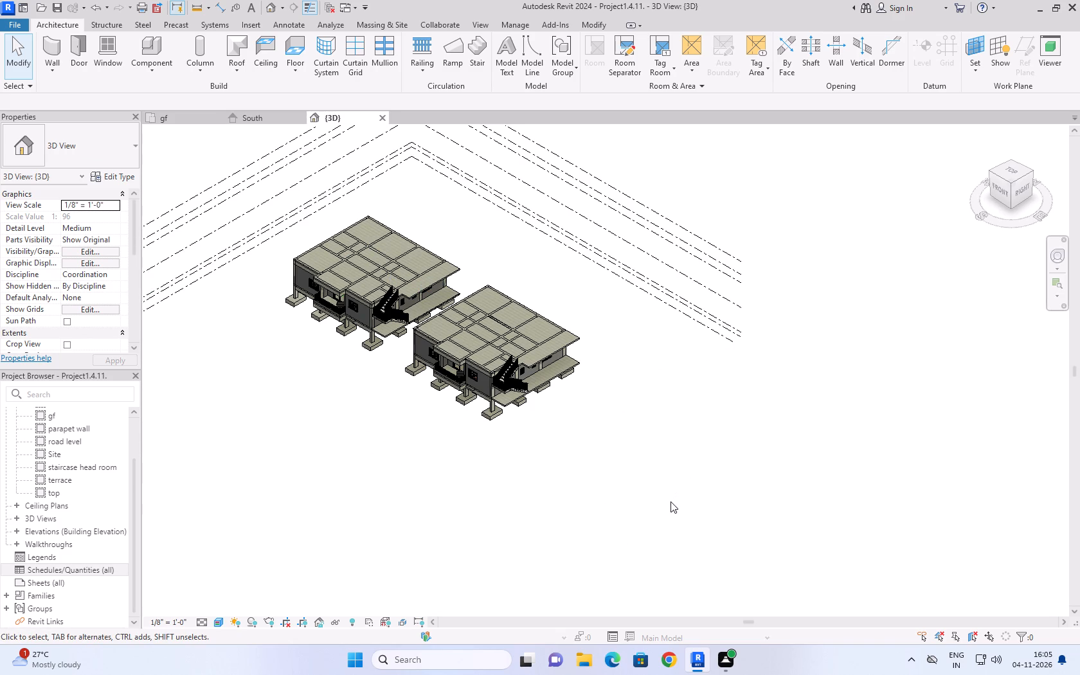
click(493, 230)
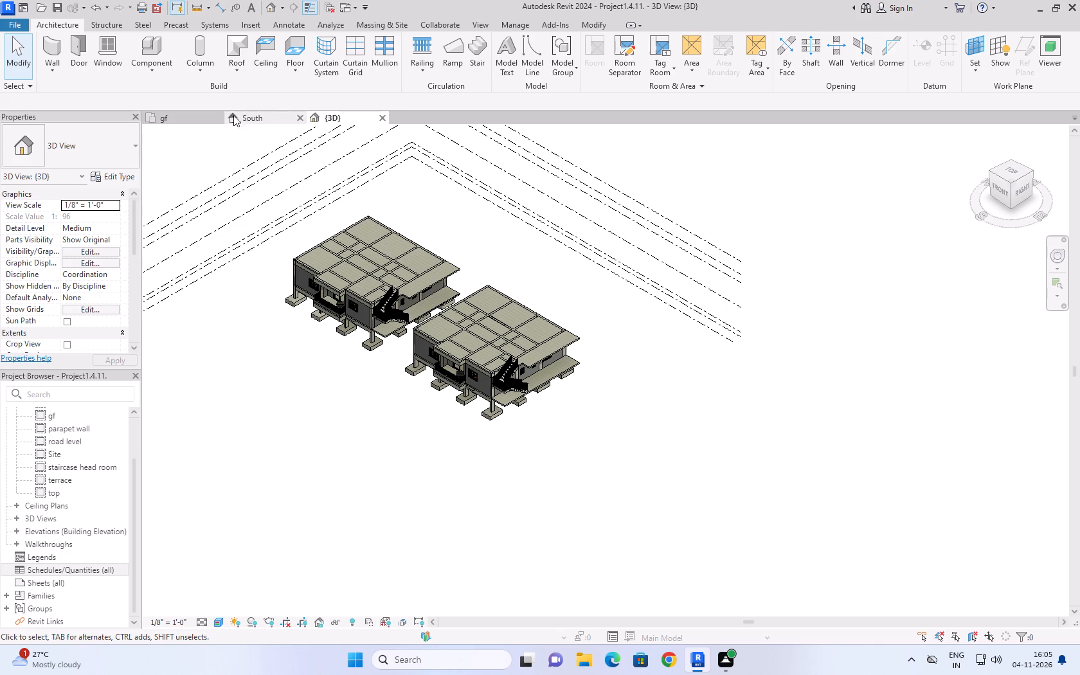
Select the whole left-hand building in the gf plan, filter Drawing1.dwg out of the selection, and copy the rest to the clipboard.
click(182, 118)
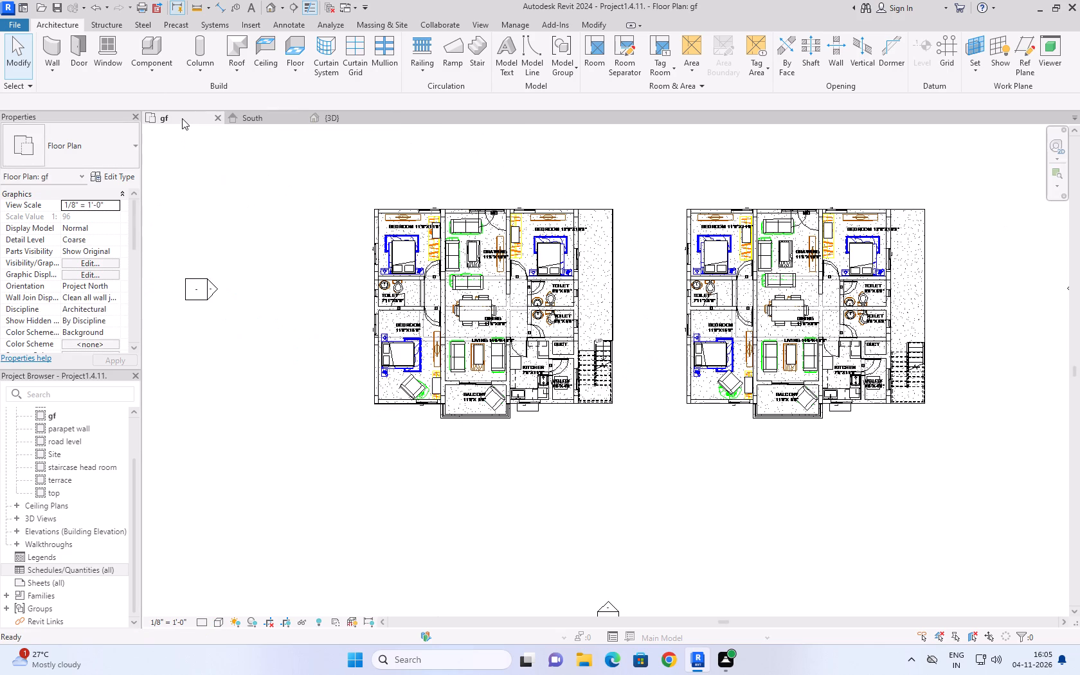
drag(645, 177, 340, 465)
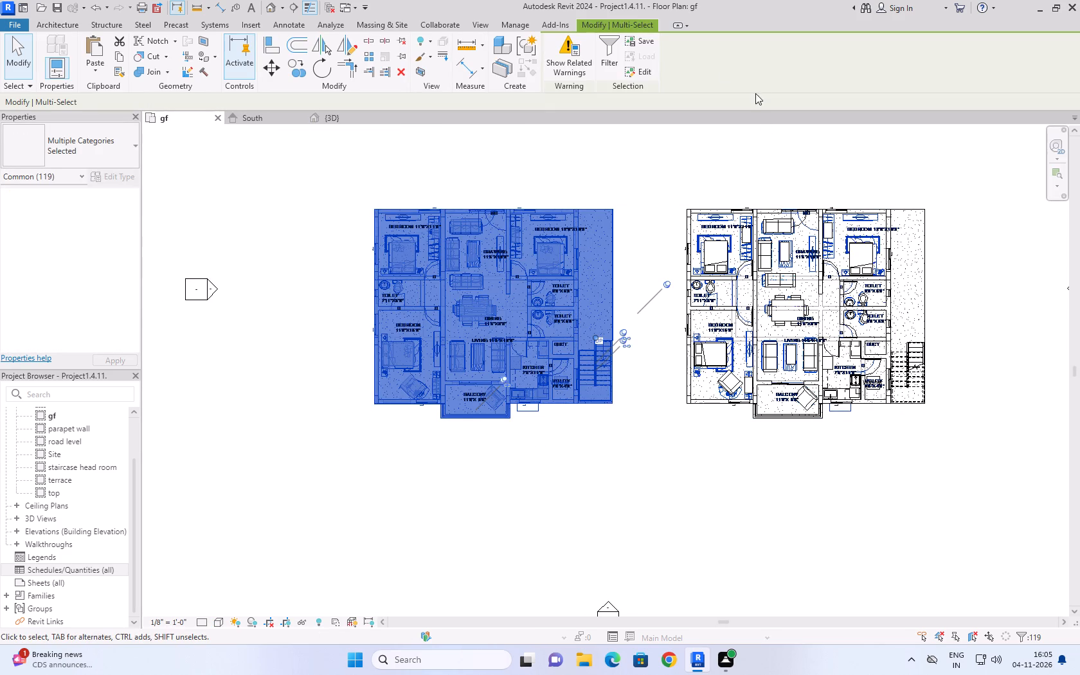
click(616, 45)
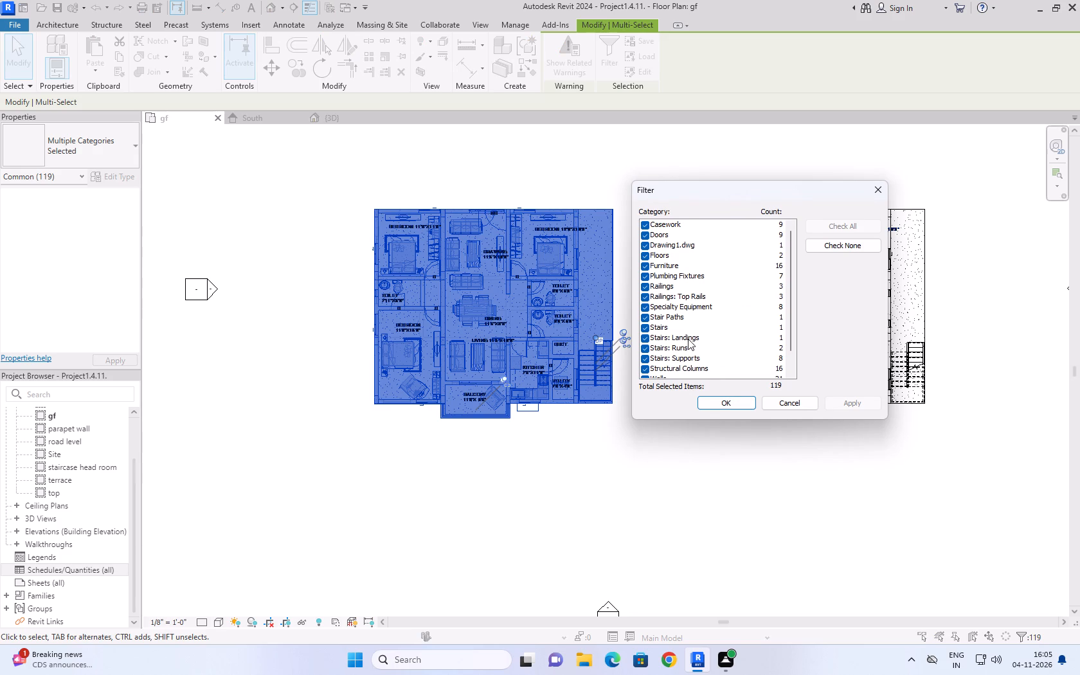
scroll(688, 339, down, 10)
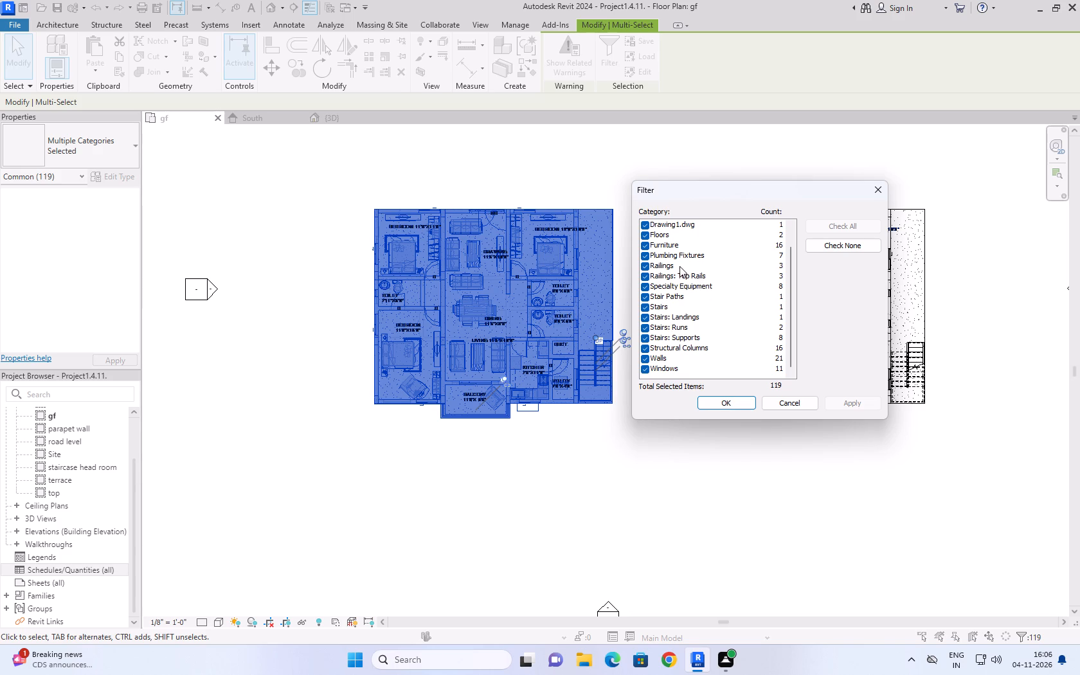
scroll(678, 265, up, 5)
scroll(678, 265, down, 1)
scroll(678, 265, up, 2)
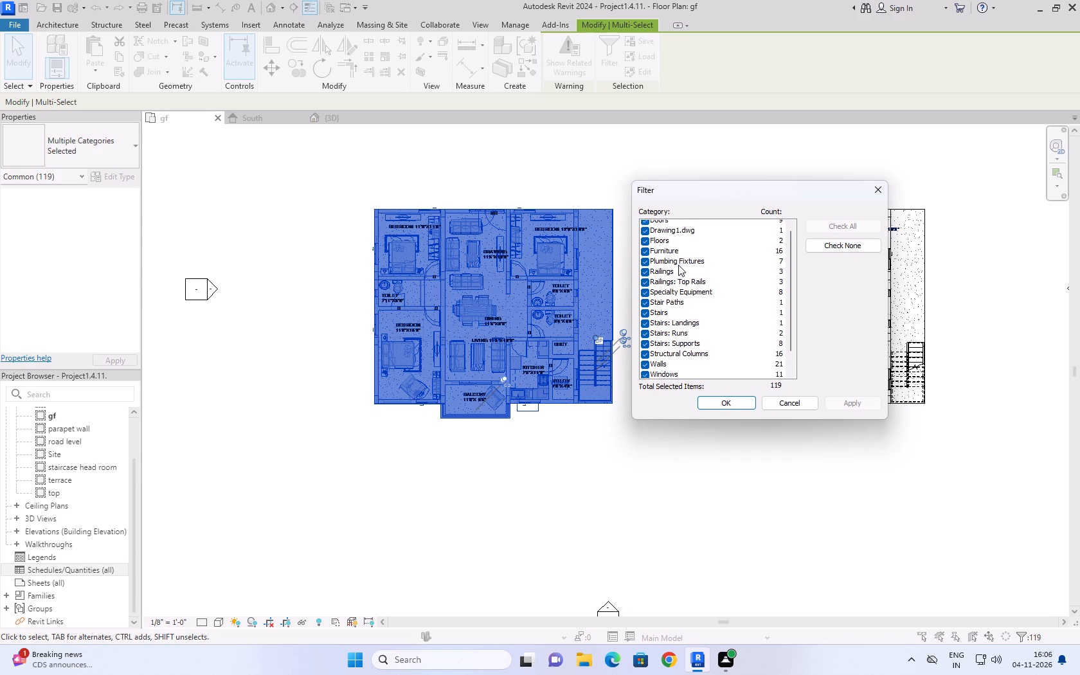
scroll(678, 265, up, 7)
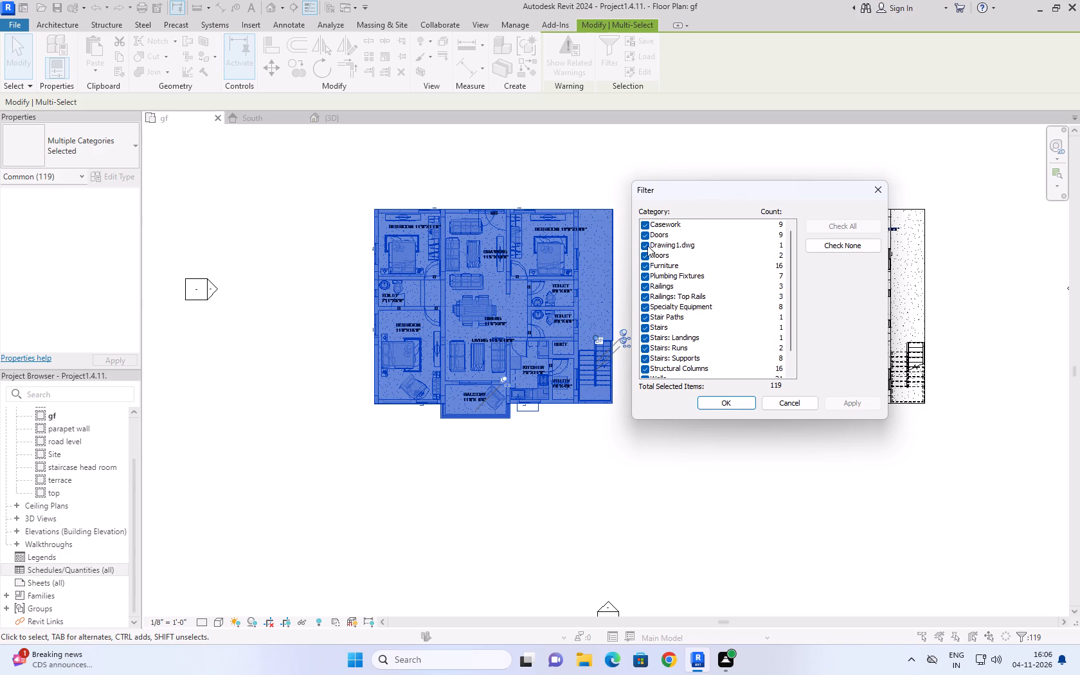
click(645, 246)
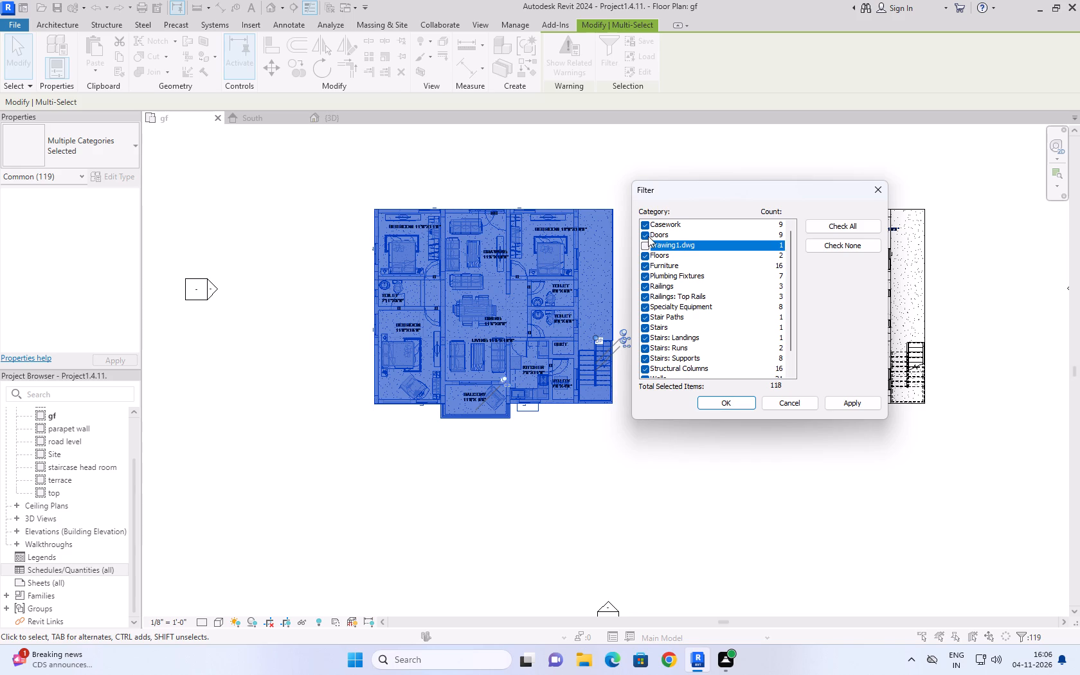
click(708, 399)
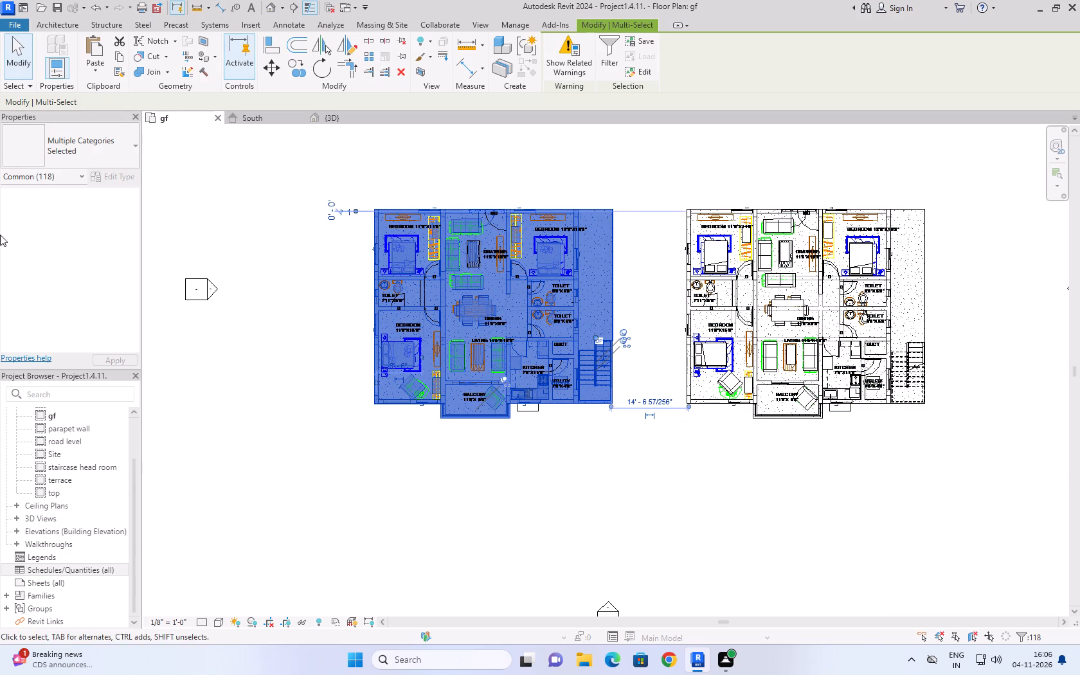
click(119, 59)
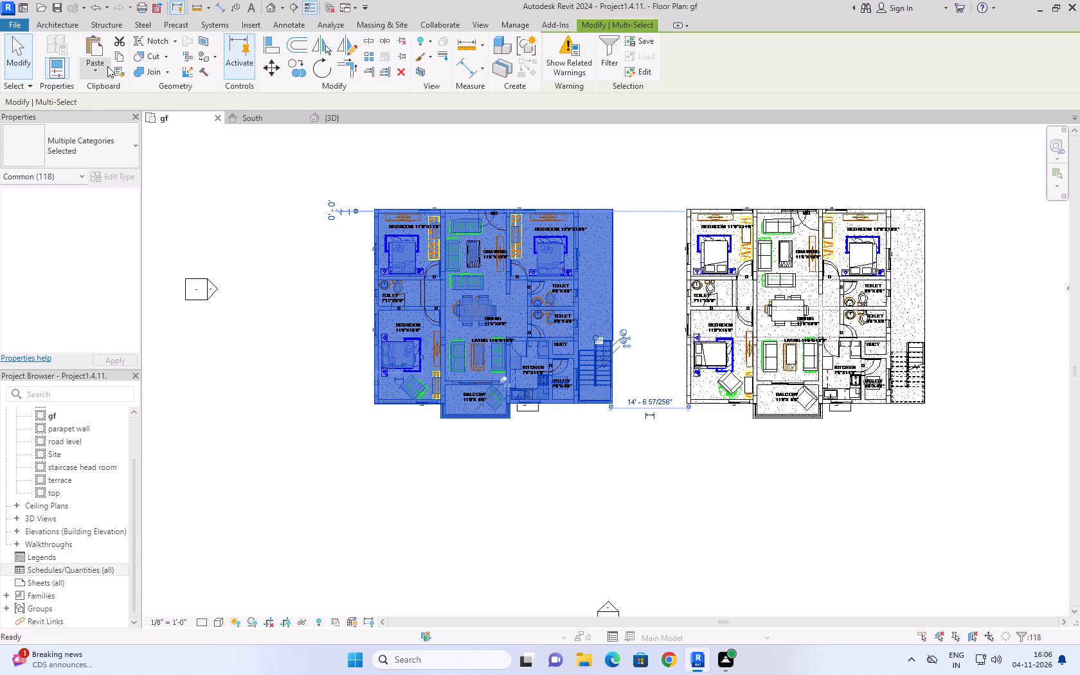
click(101, 69)
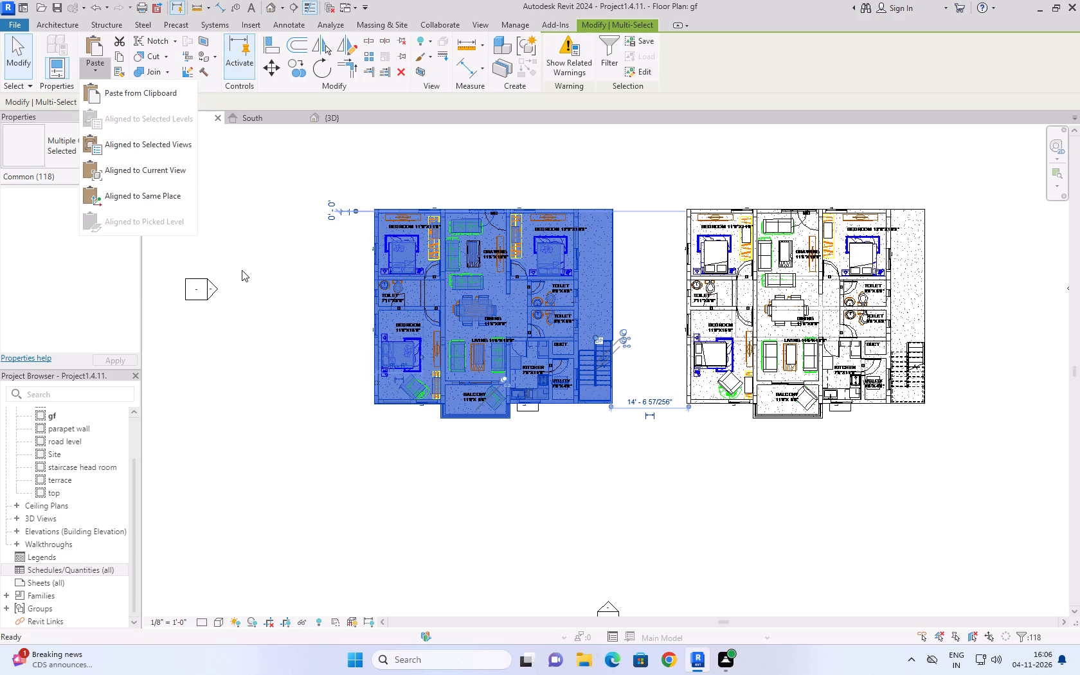
click(258, 278)
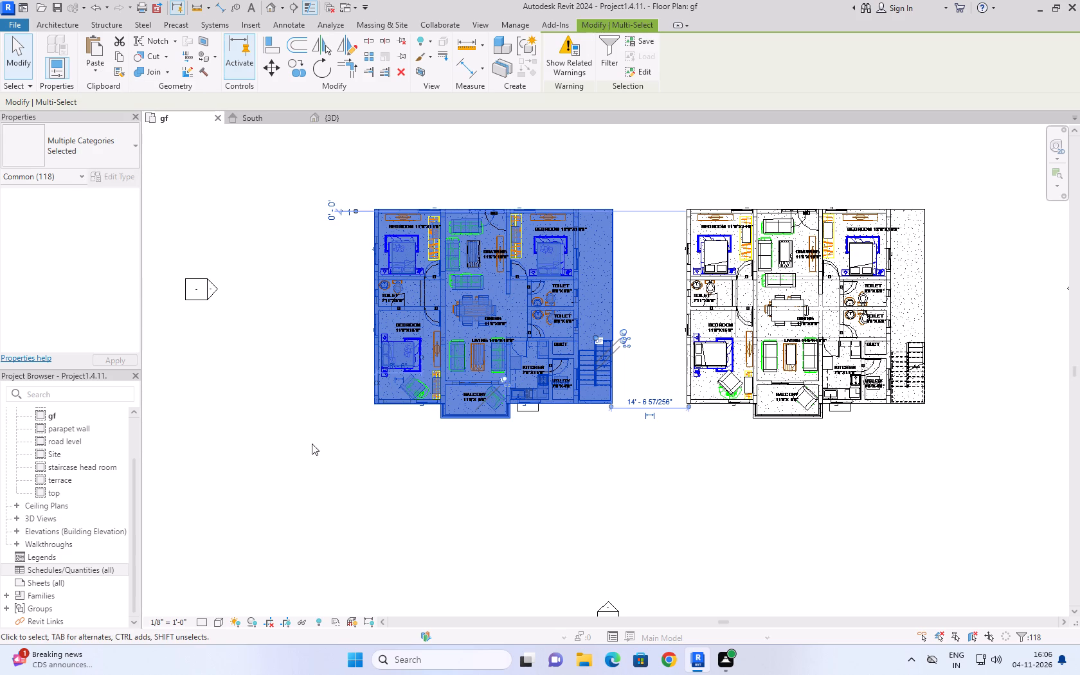
In the South elevation, add a roof-level 9''x24'' concrete beam to the selection and select all matching instances in the entire project.
click(336, 116)
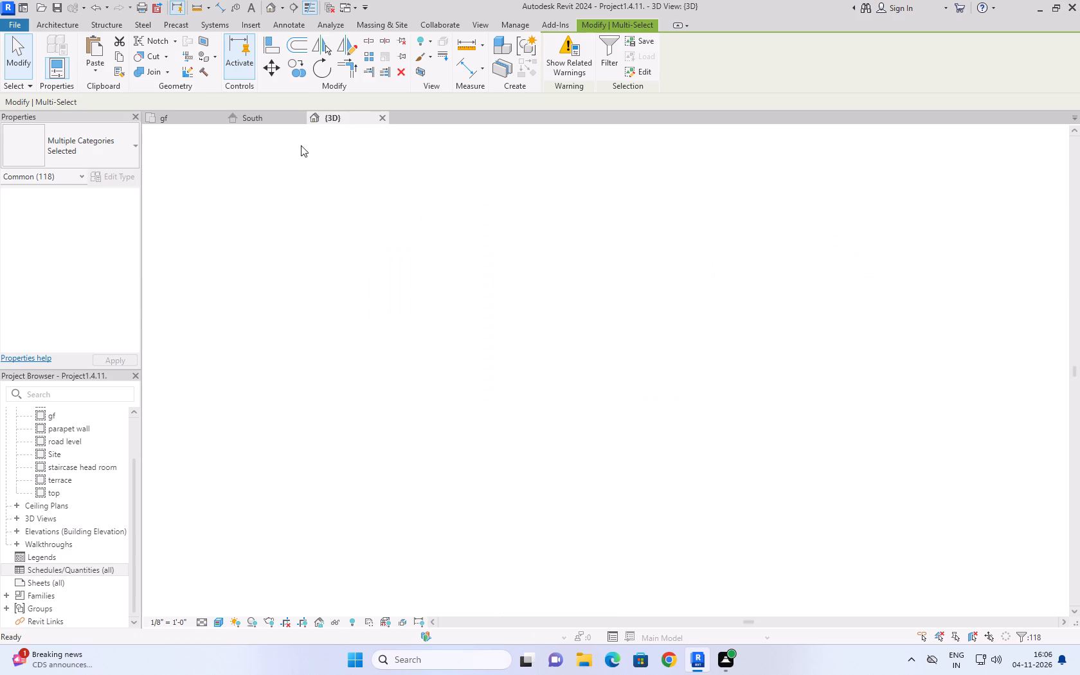
click(267, 120)
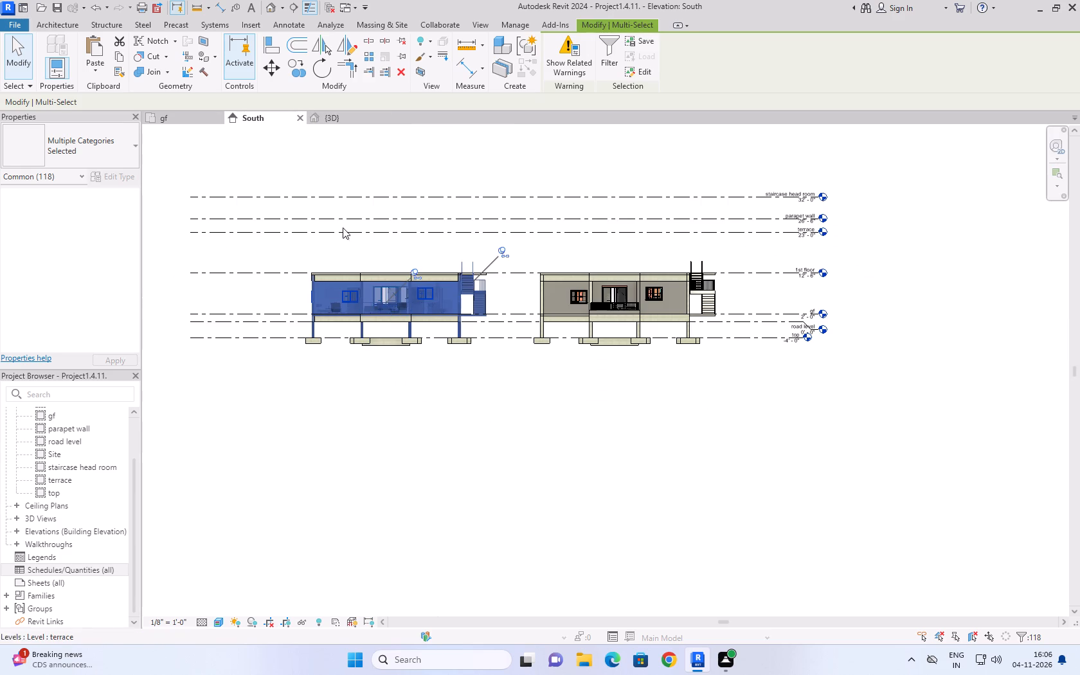
scroll(373, 228, up, 4)
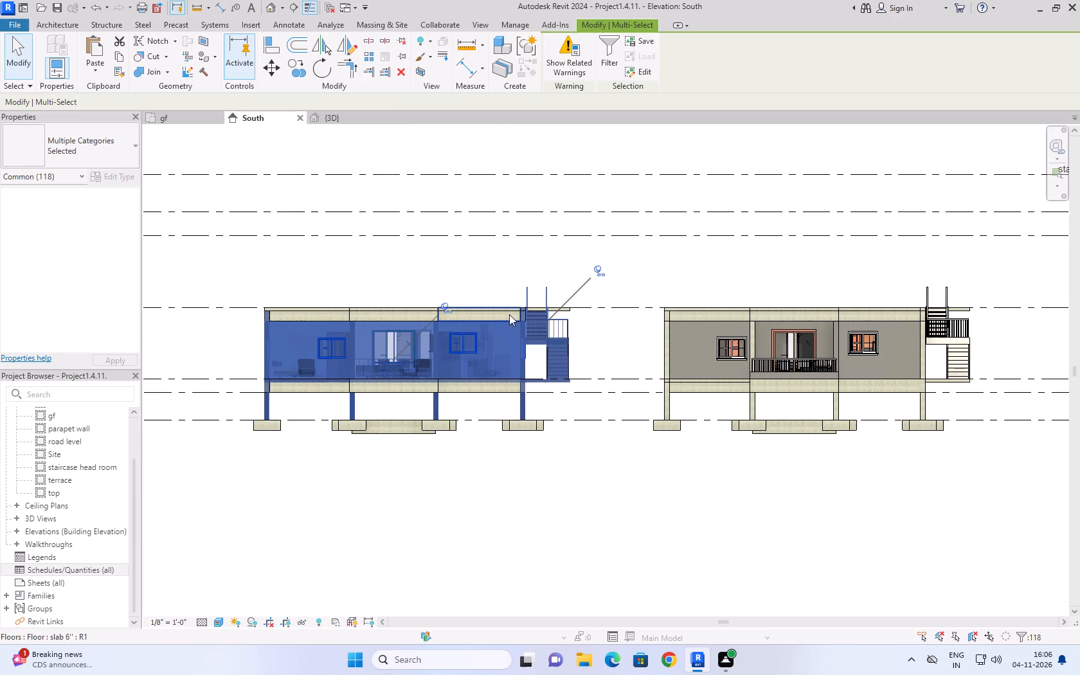
ctrl+click(509, 314)
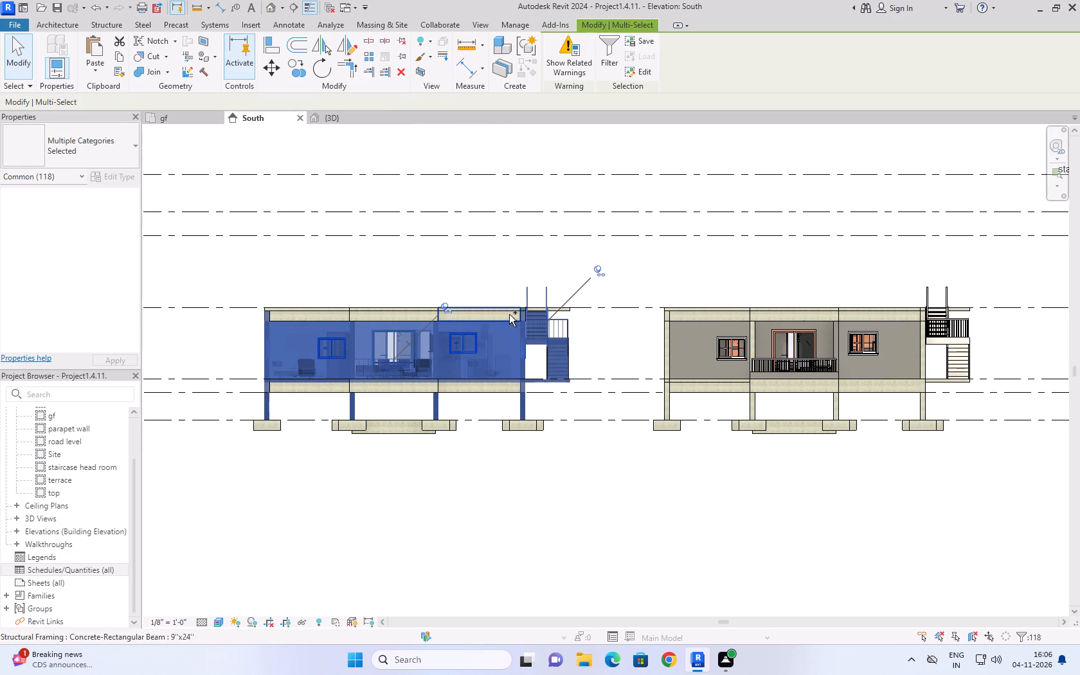
text(SA)
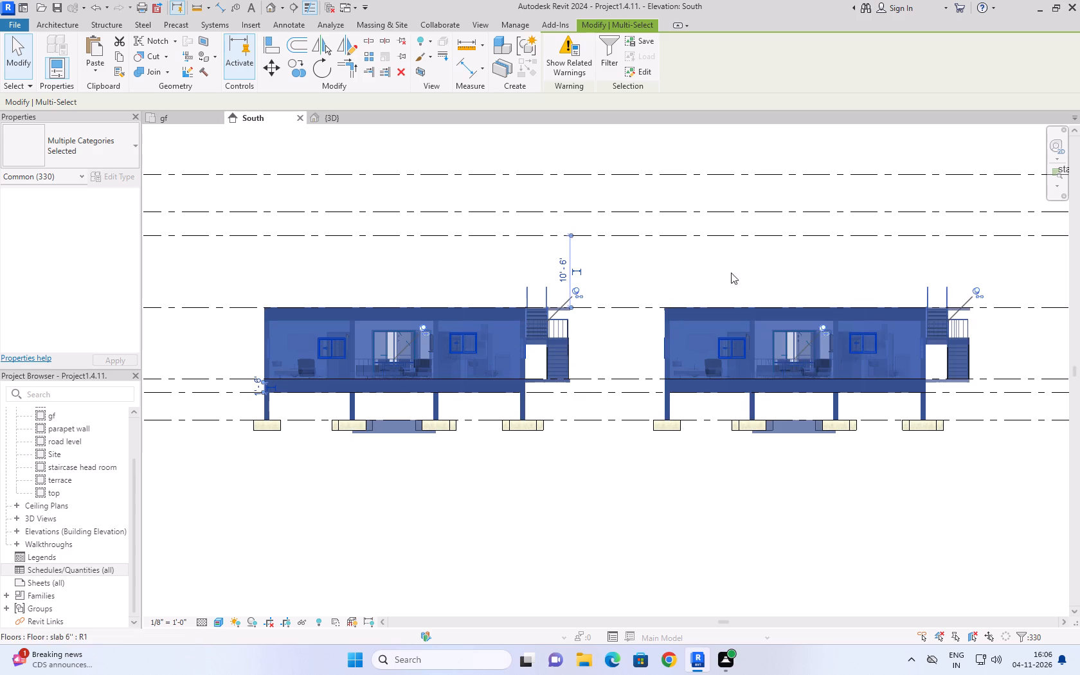
Examine the selected elements of both buildings from several sides and from below in the 3D view, checking the foundations.
click(363, 114)
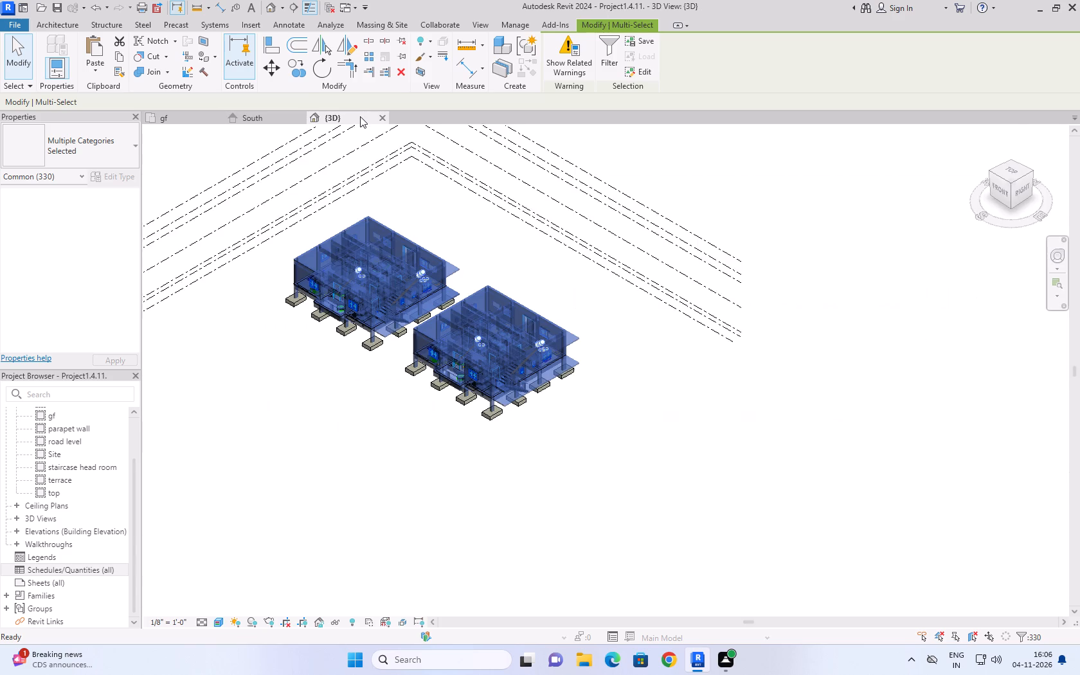
scroll(419, 472, up, 5)
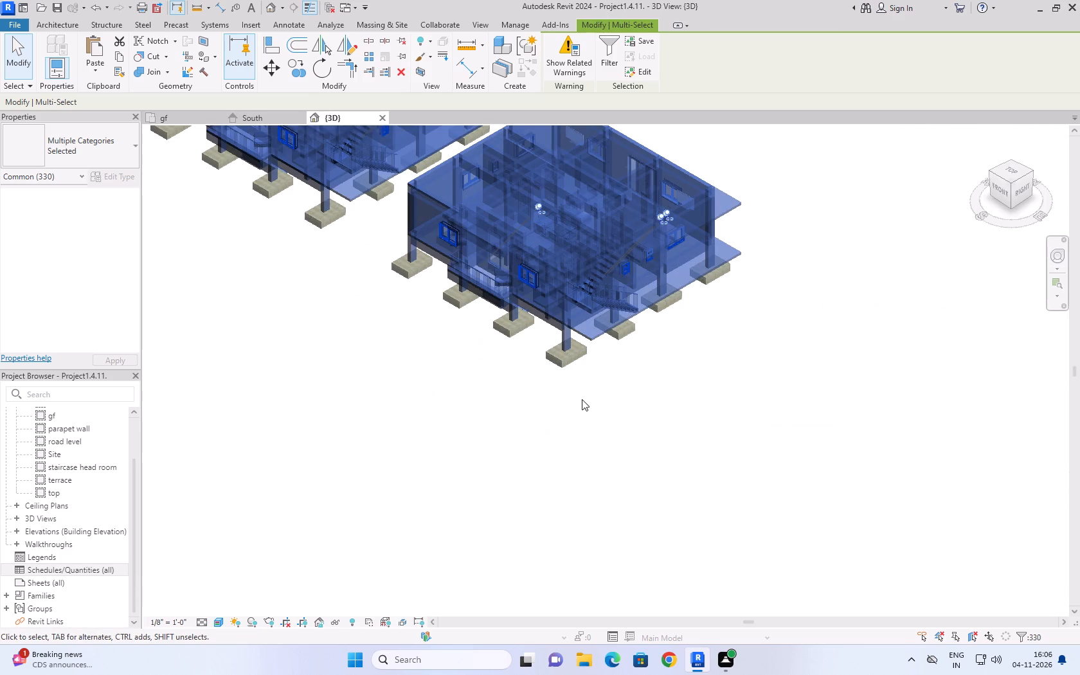
scroll(626, 387, up, 5)
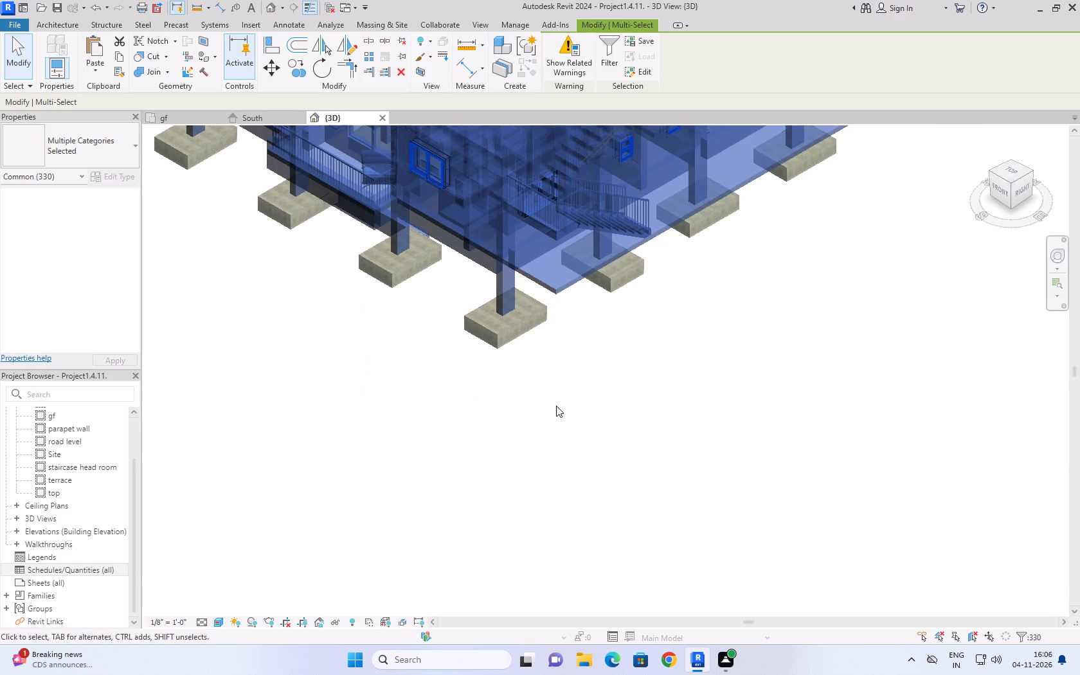
shift+middle_drag(553, 409, 591, 271)
scroll(595, 271, down, 8)
shift+middle_drag(511, 291, 535, 242)
shift+scroll(511, 291, up, 1)
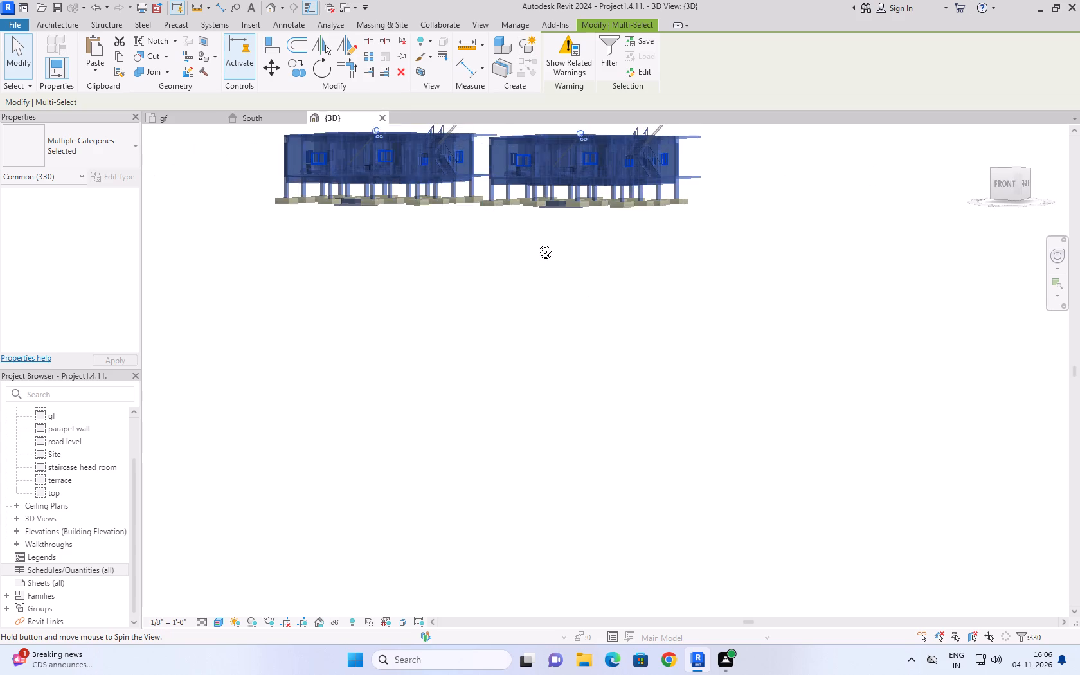
shift+middle_drag(535, 242, 618, 144)
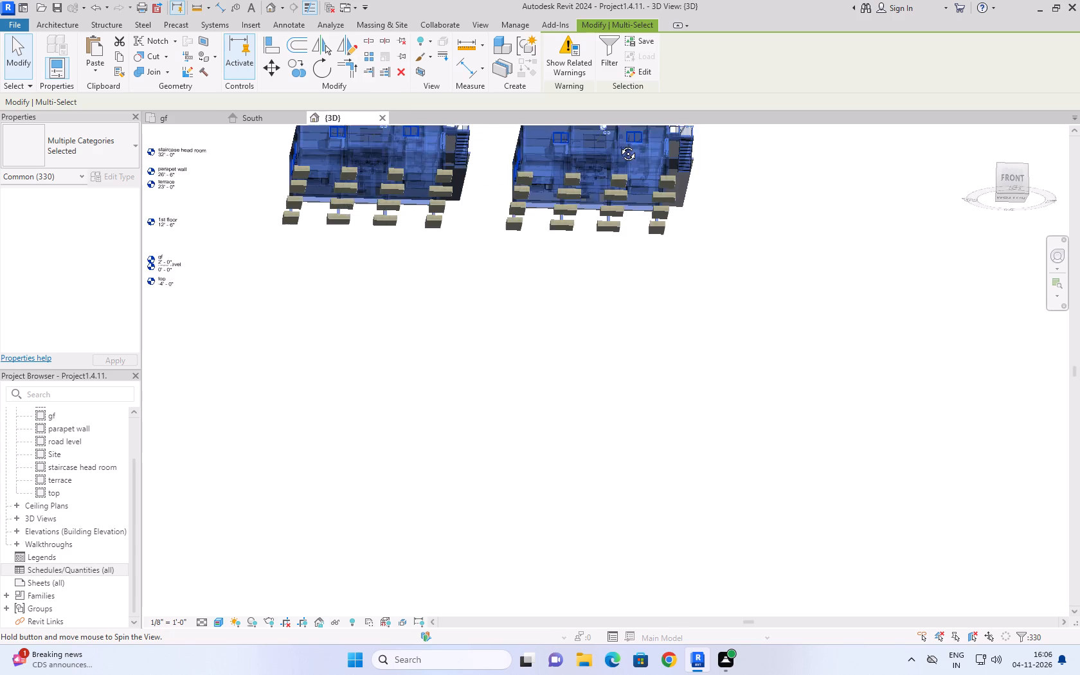
shift+middle_drag(618, 144, 566, 282)
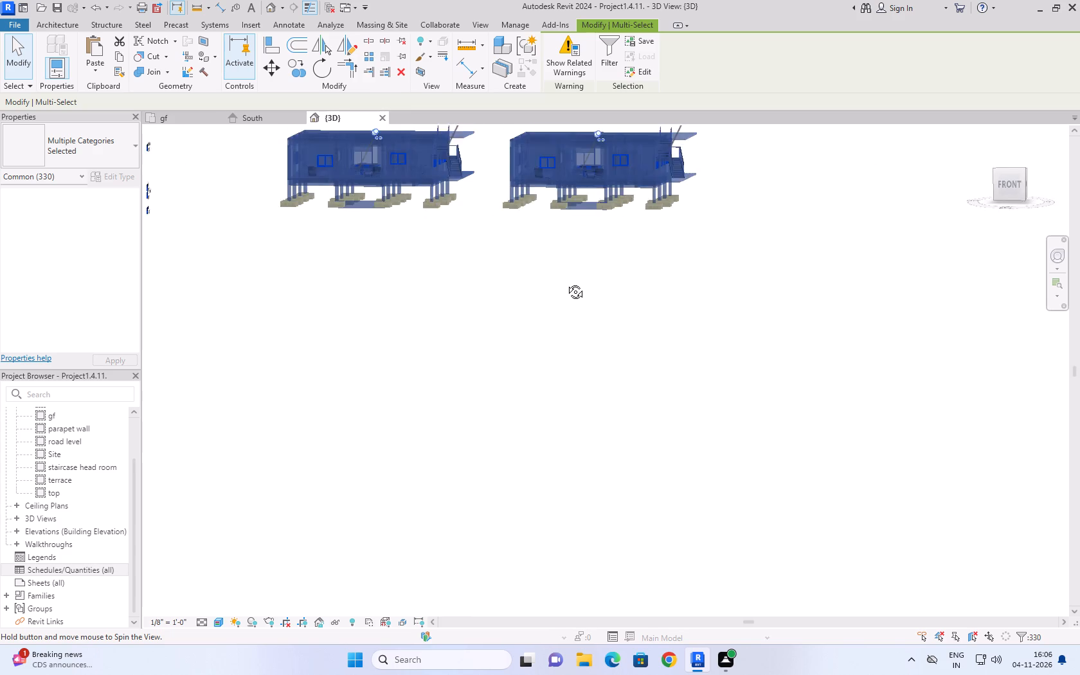
shift+middle_drag(566, 282, 494, 370)
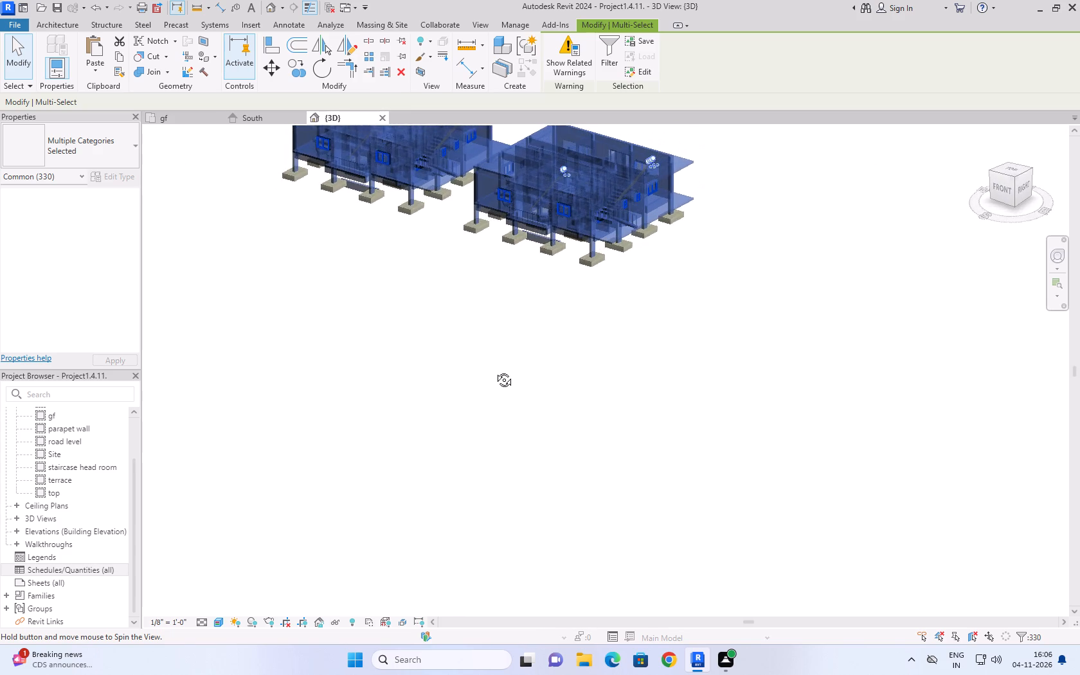
shift+middle_drag(494, 370, 413, 383)
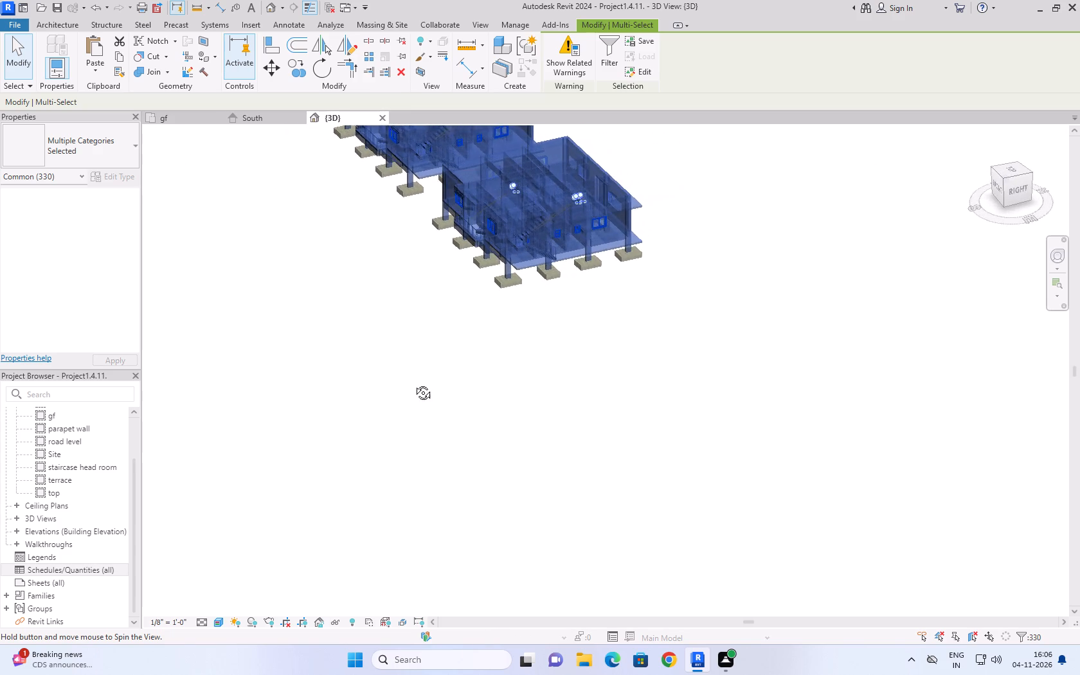
shift+middle_drag(413, 383, 318, 365)
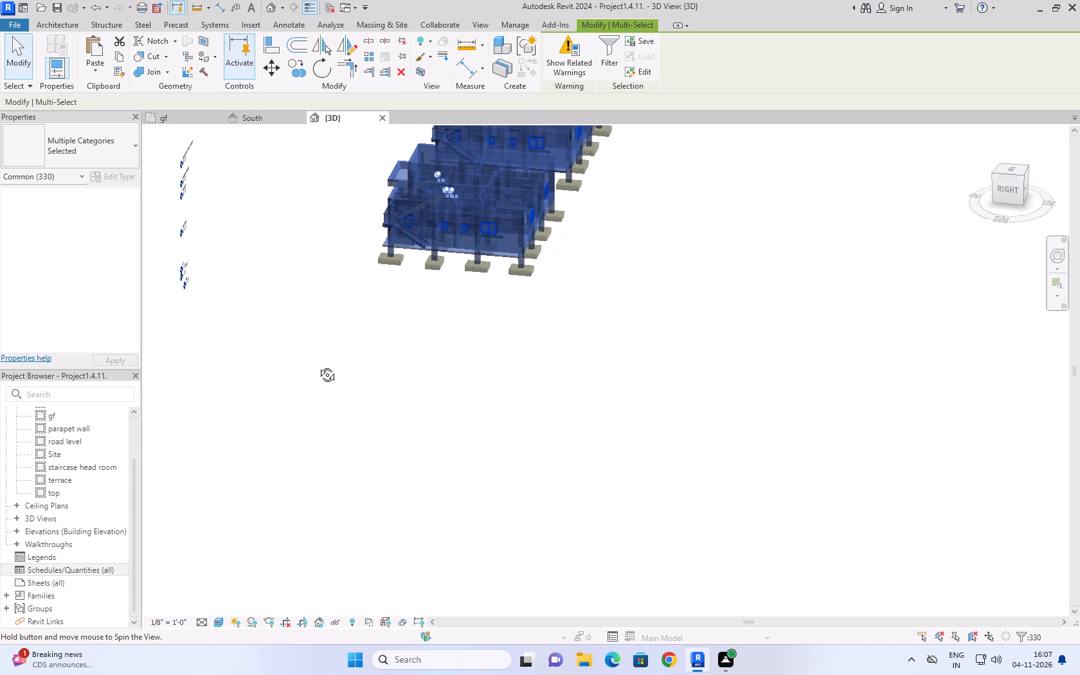
shift+middle_drag(318, 365, 668, 234)
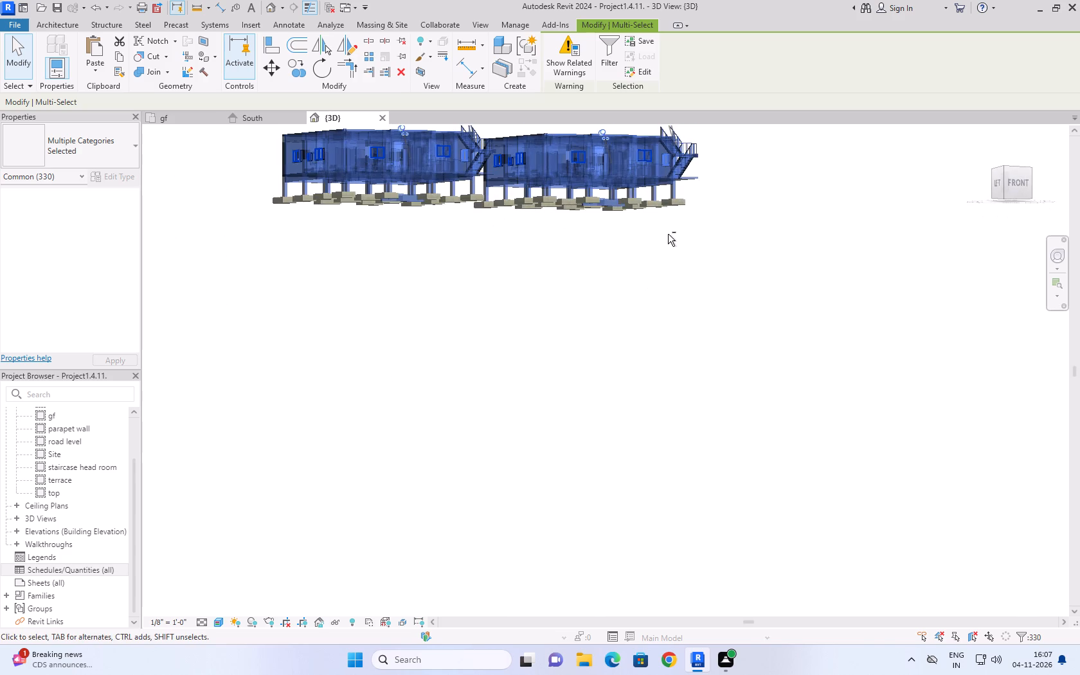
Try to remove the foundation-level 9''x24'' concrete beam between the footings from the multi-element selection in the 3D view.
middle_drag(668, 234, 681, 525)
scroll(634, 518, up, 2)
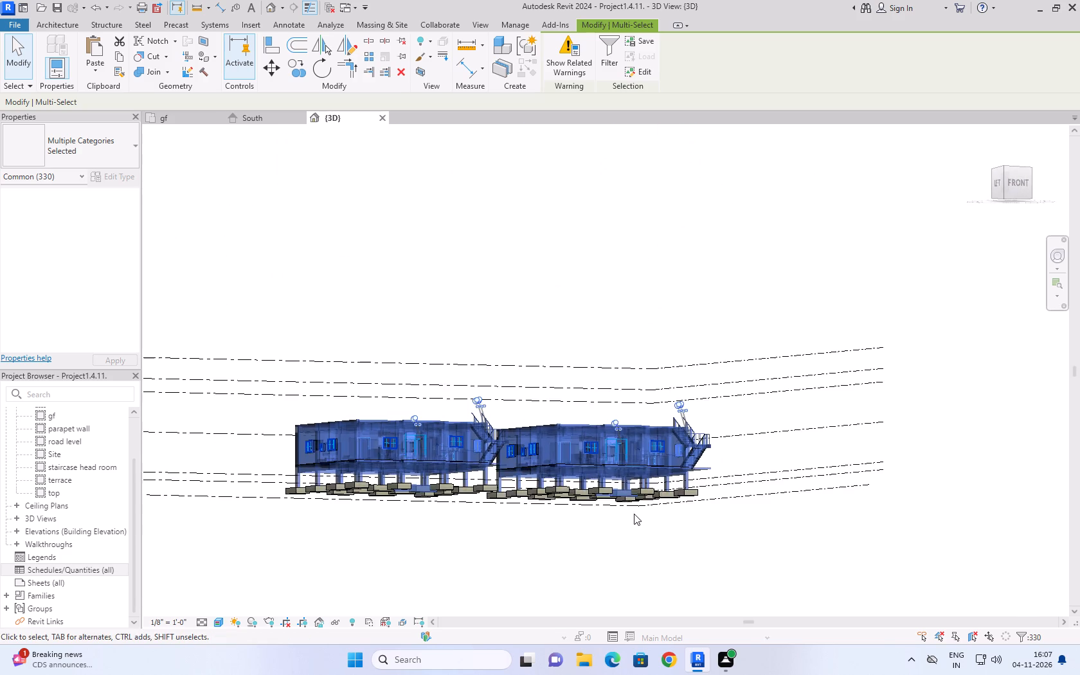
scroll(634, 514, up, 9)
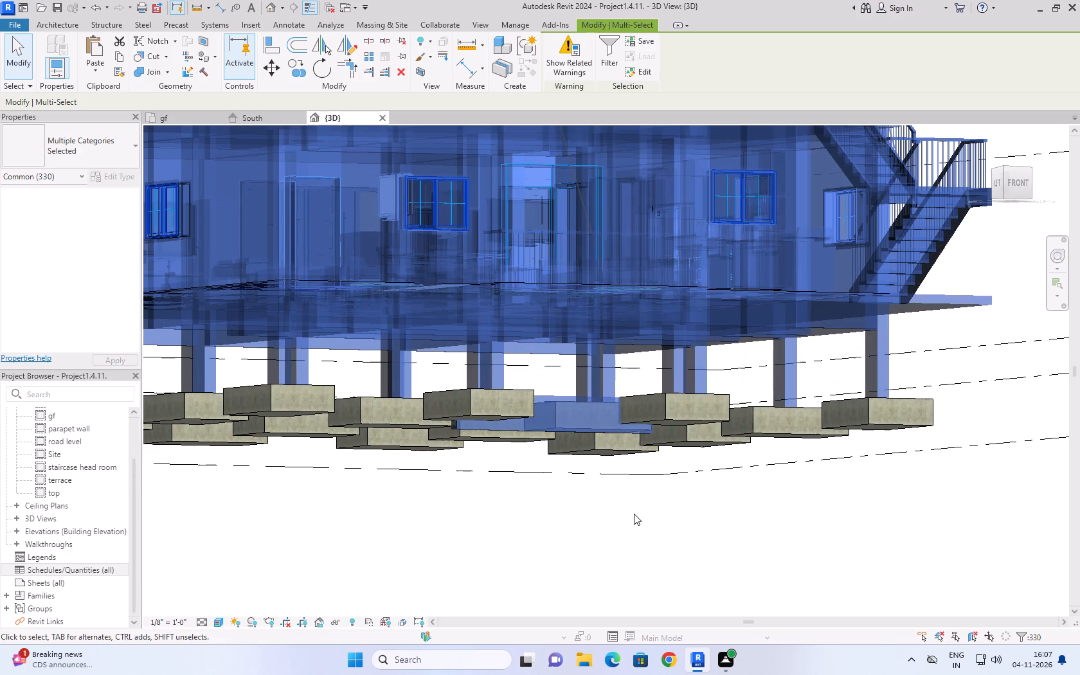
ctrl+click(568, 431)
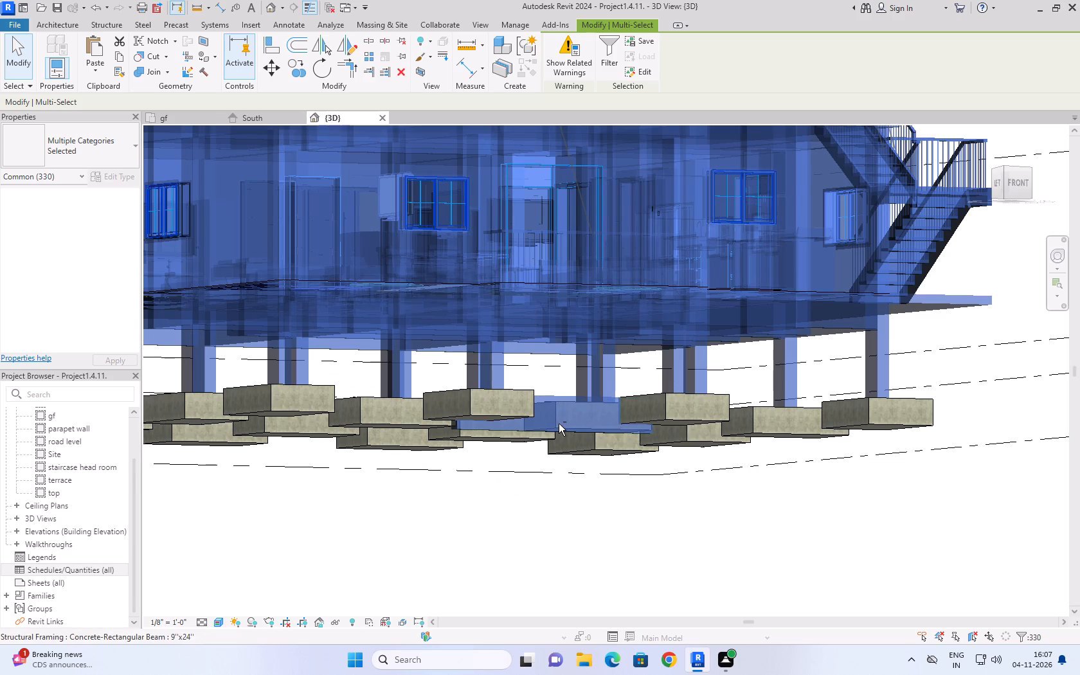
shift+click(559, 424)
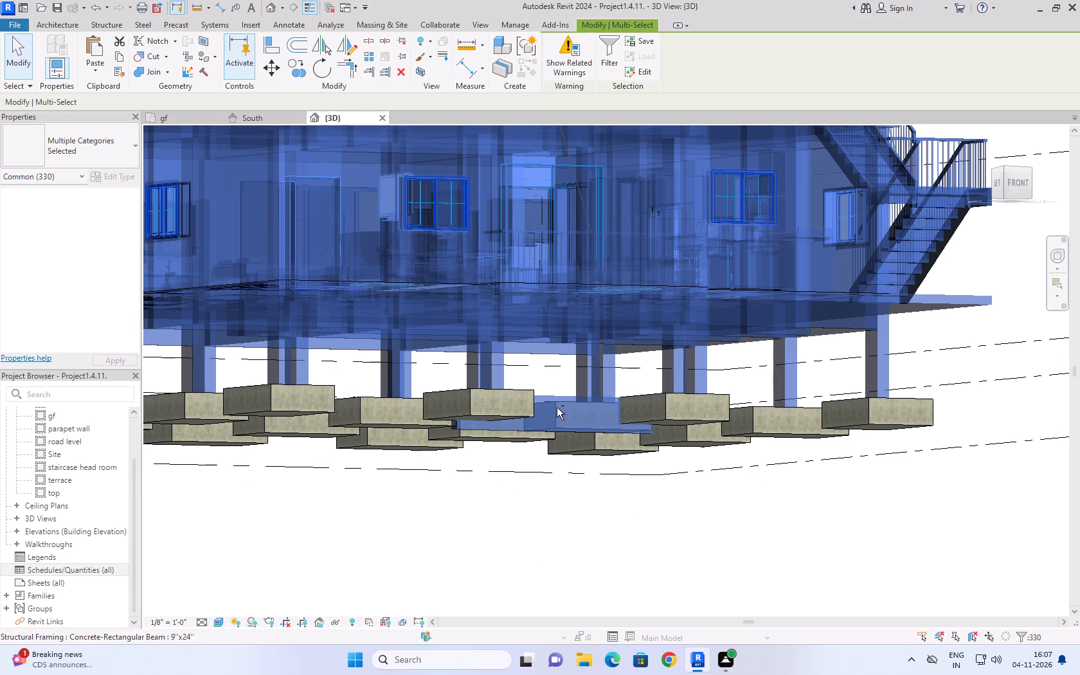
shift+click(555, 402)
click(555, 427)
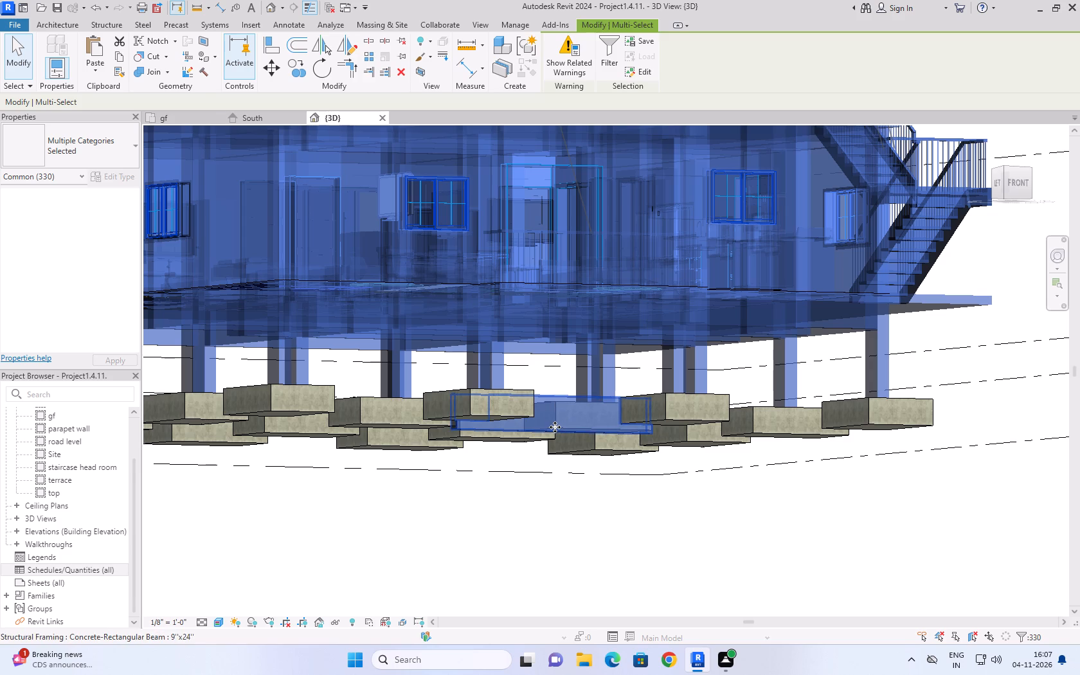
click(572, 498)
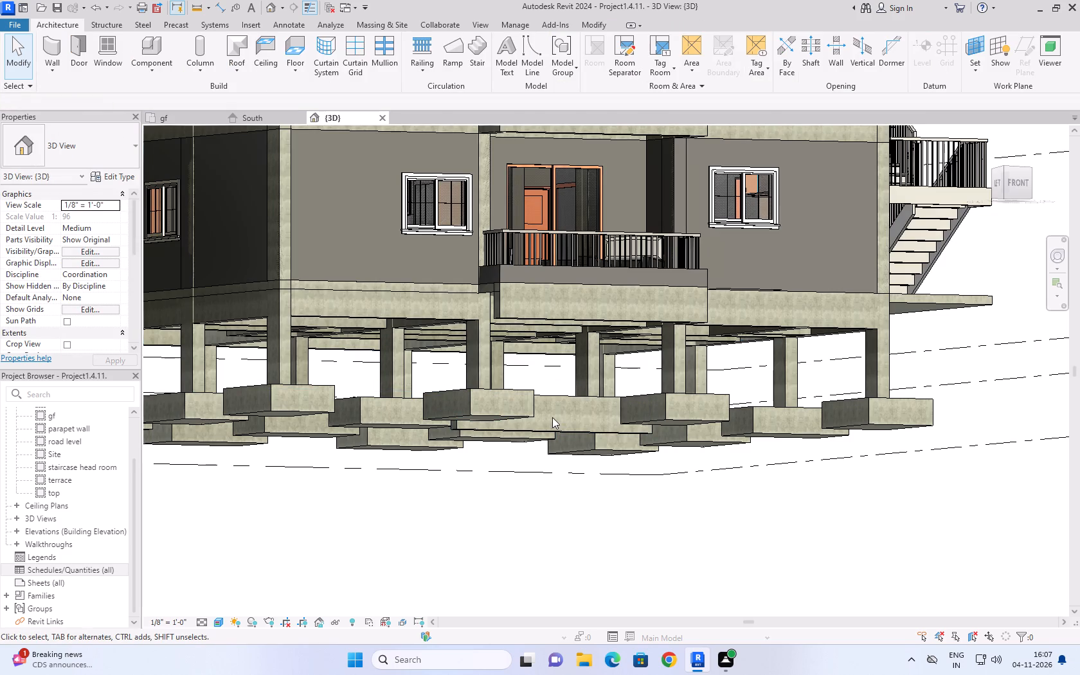
Inspect the stray wooden pieces floating above the buildings and undo the recent edits back to before they were added.
scroll(607, 407, down, 5)
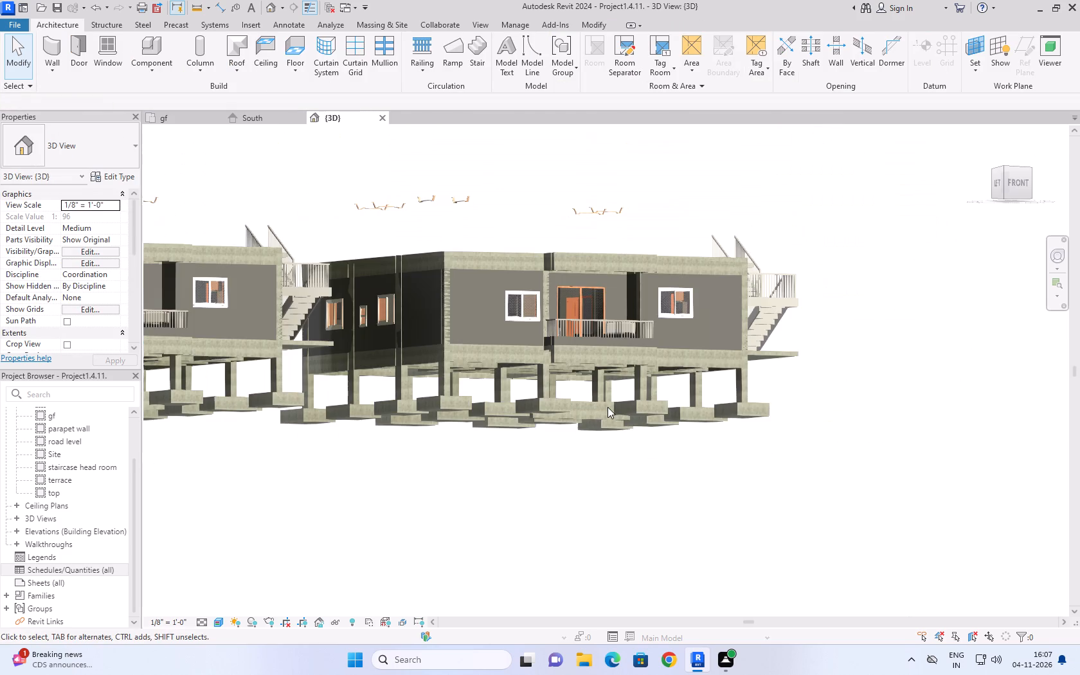
scroll(597, 206, up, 8)
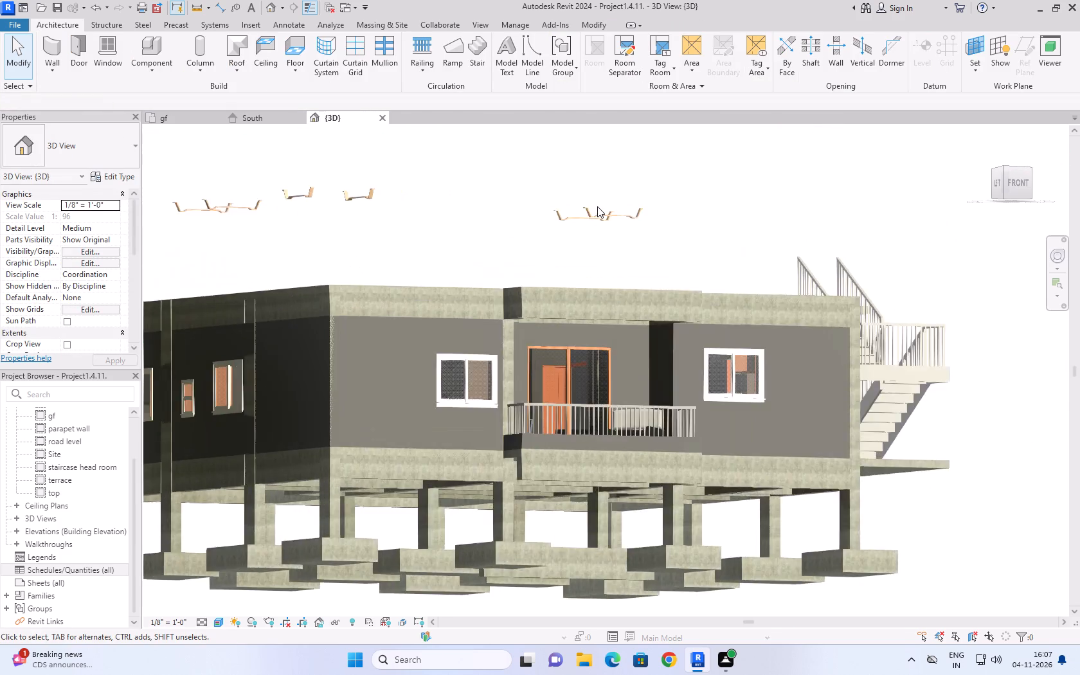
scroll(597, 206, up, 10)
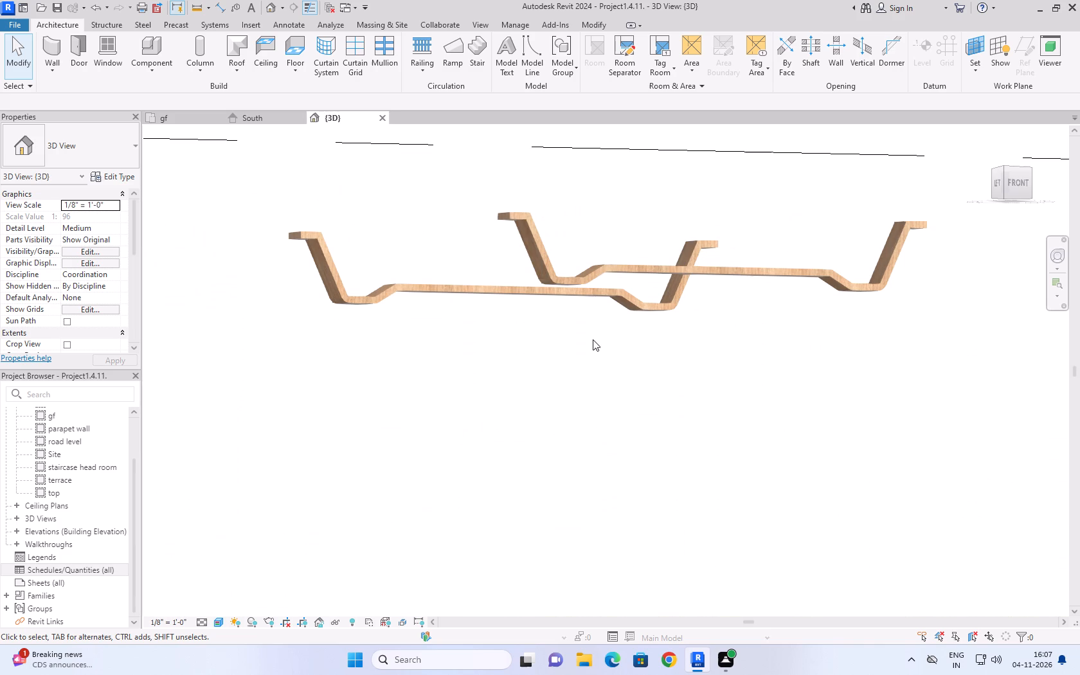
key(ctrl+z)
scroll(593, 339, down, 9)
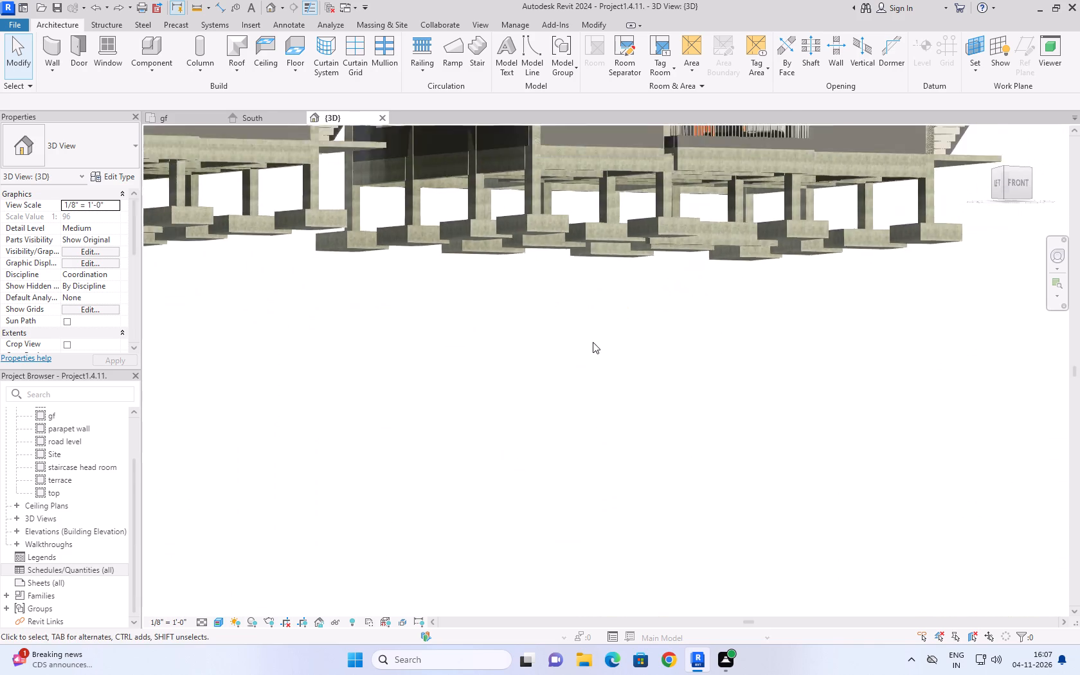
scroll(593, 342, down, 9)
key(ctrl+z)
key(ctrl+z)
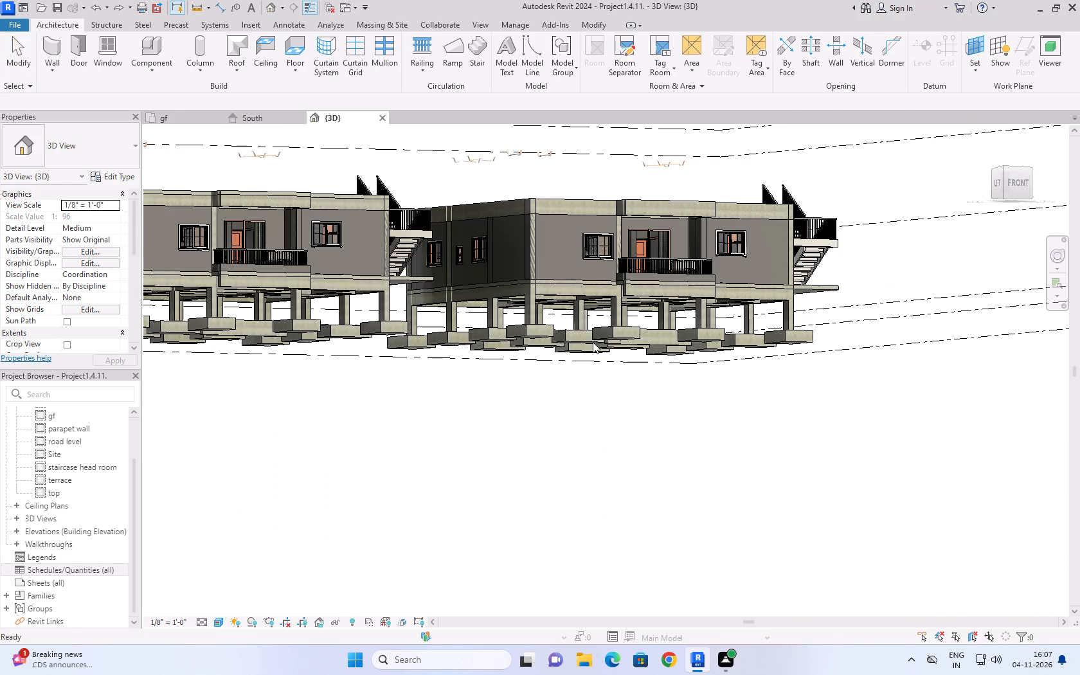
scroll(593, 342, down, 5)
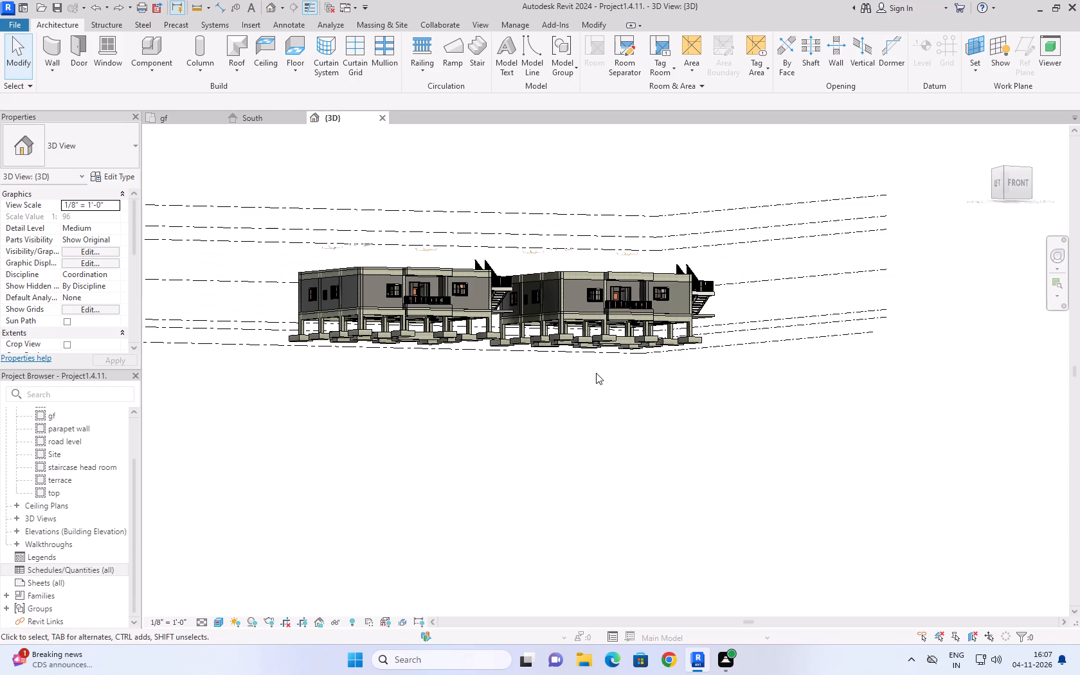
key(ctrl+z)
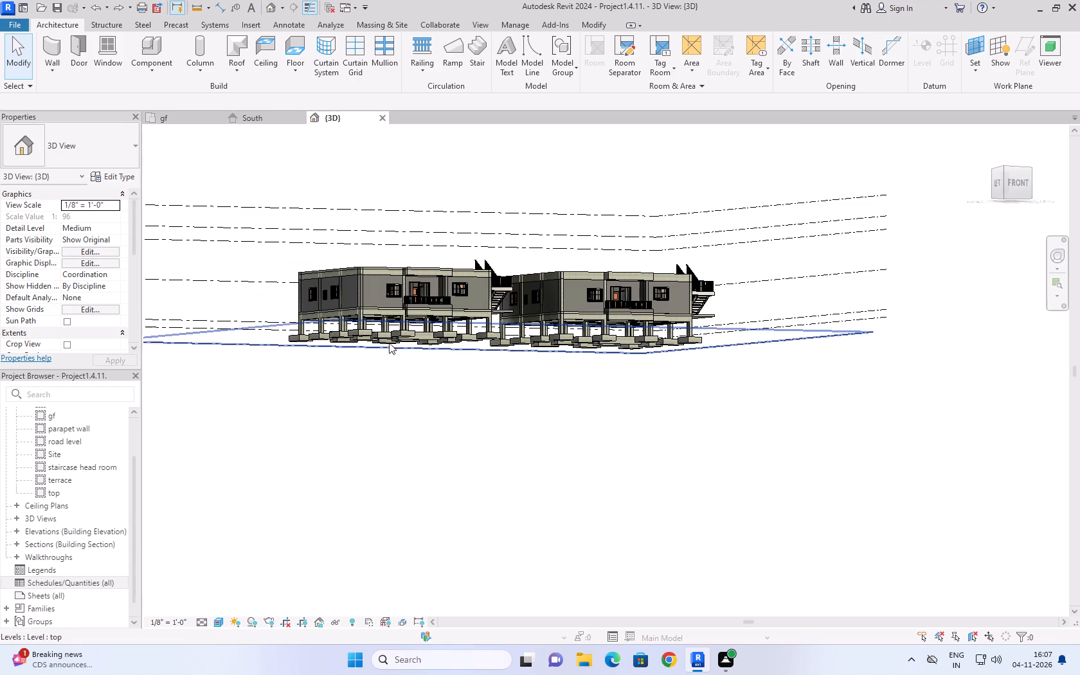
Delete the building section line running through the left-hand building in the gf floor plan.
click(171, 120)
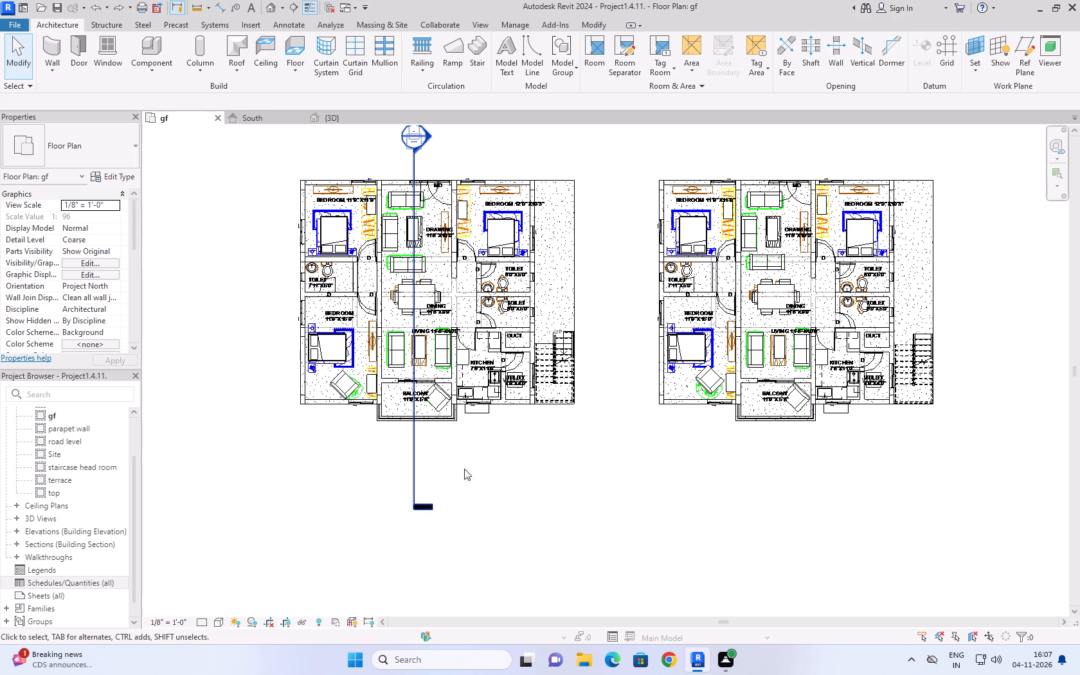
click(418, 134)
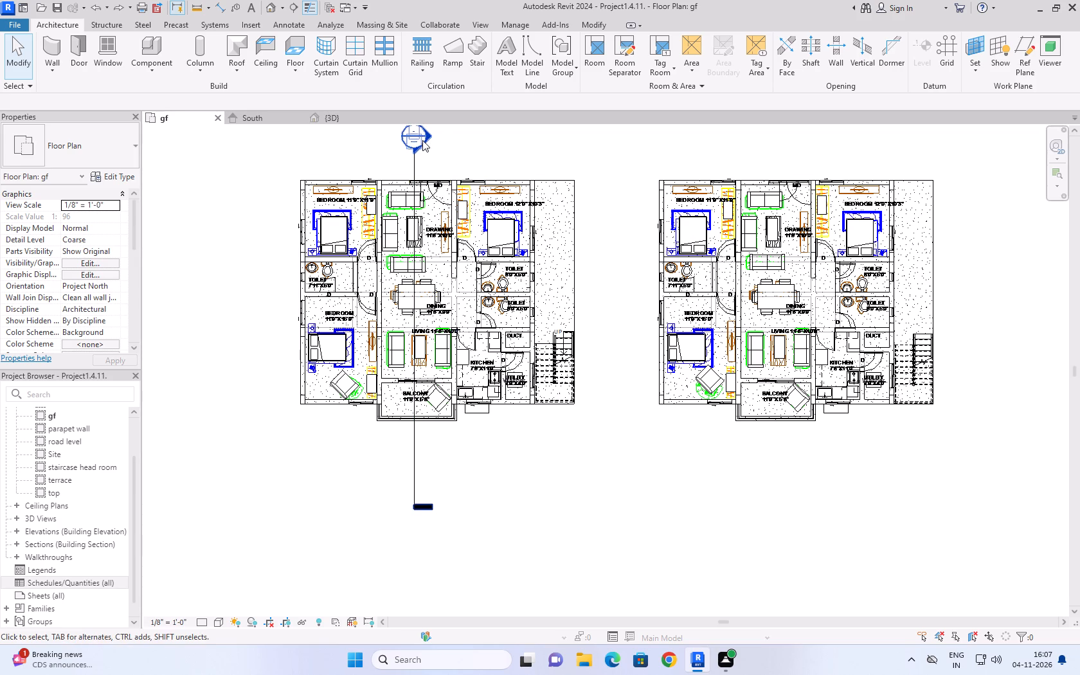
right_click(419, 141)
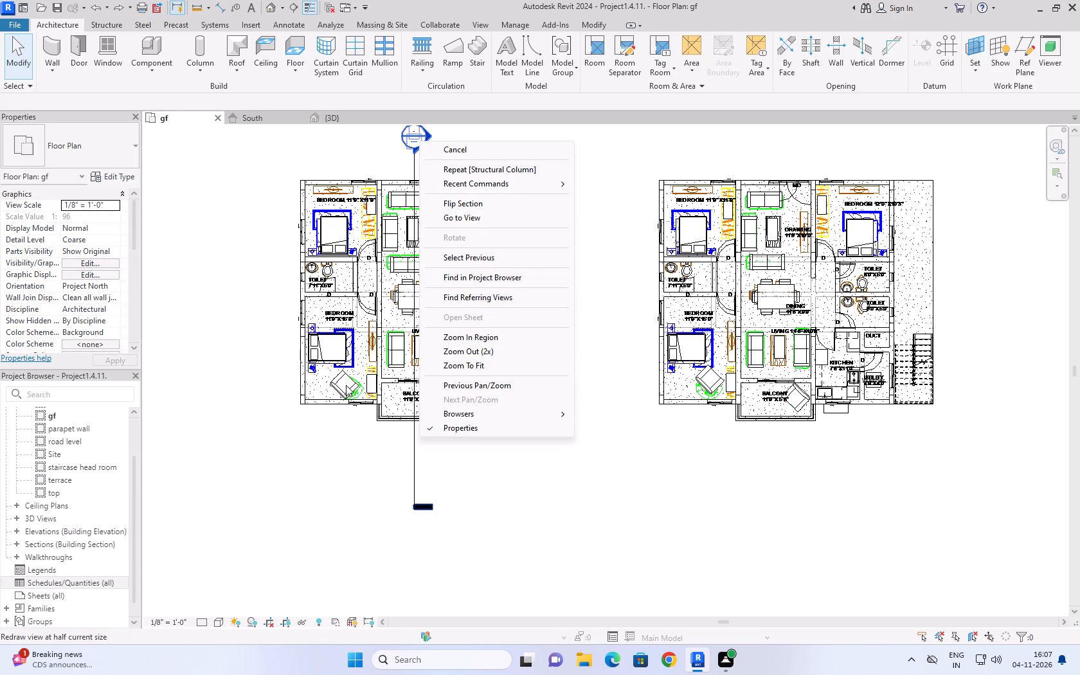
click(256, 197)
drag(460, 143, 386, 145)
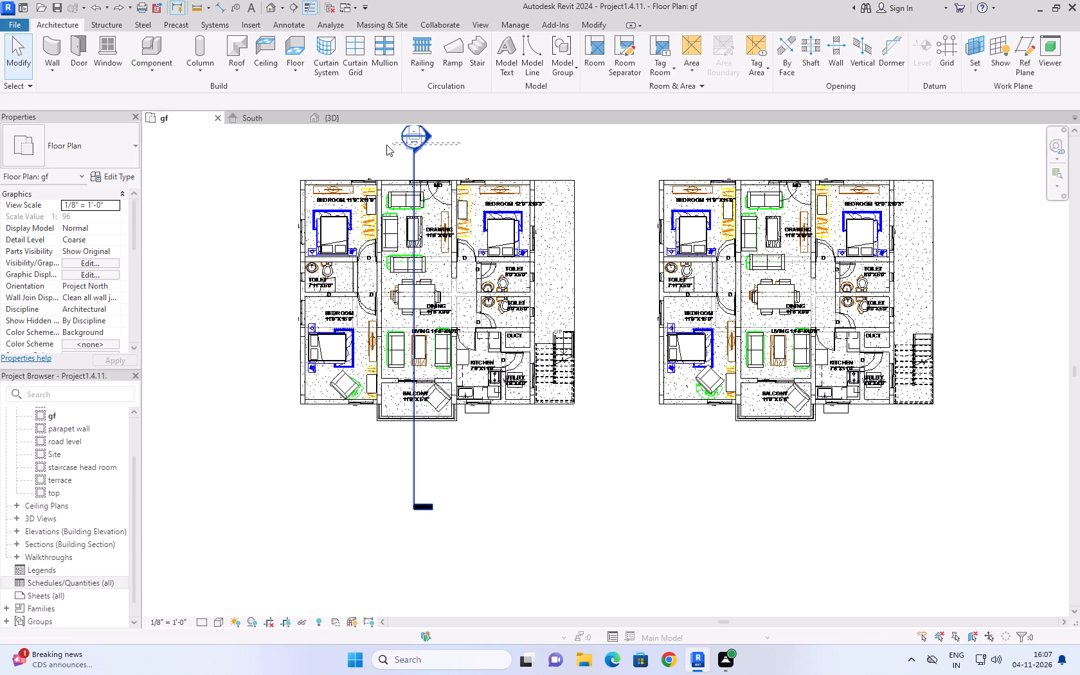
drag(386, 145, 379, 145)
key(Delete)
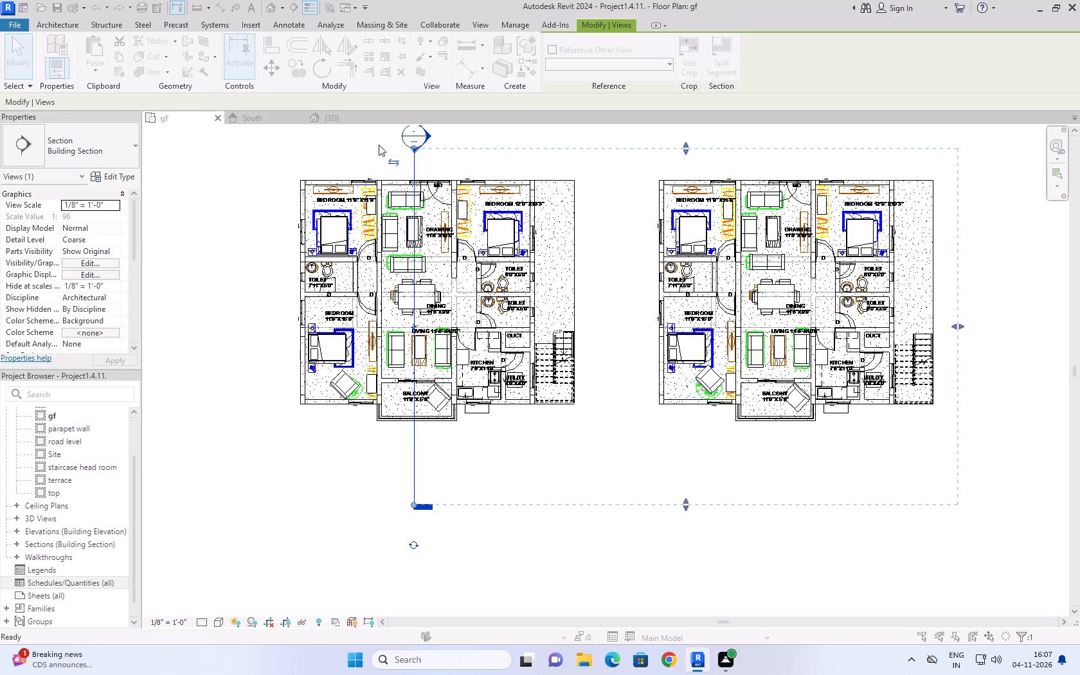
click(576, 364)
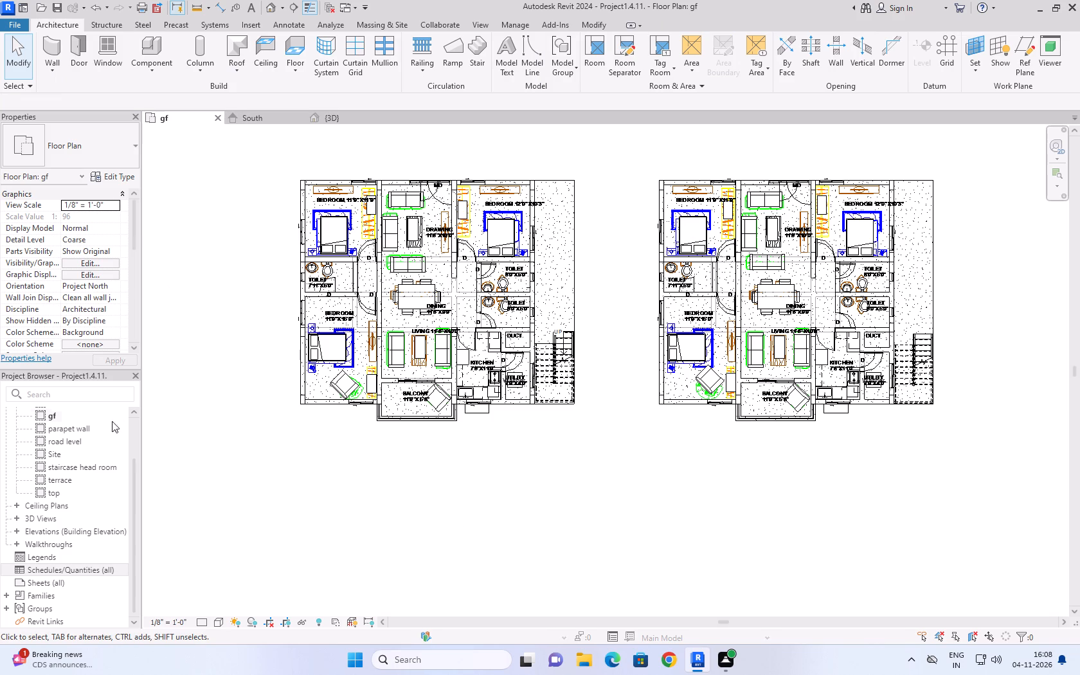
Examine the tops of both buildings from the home orientation of the 3D view, comparing their roof slabs.
click(348, 122)
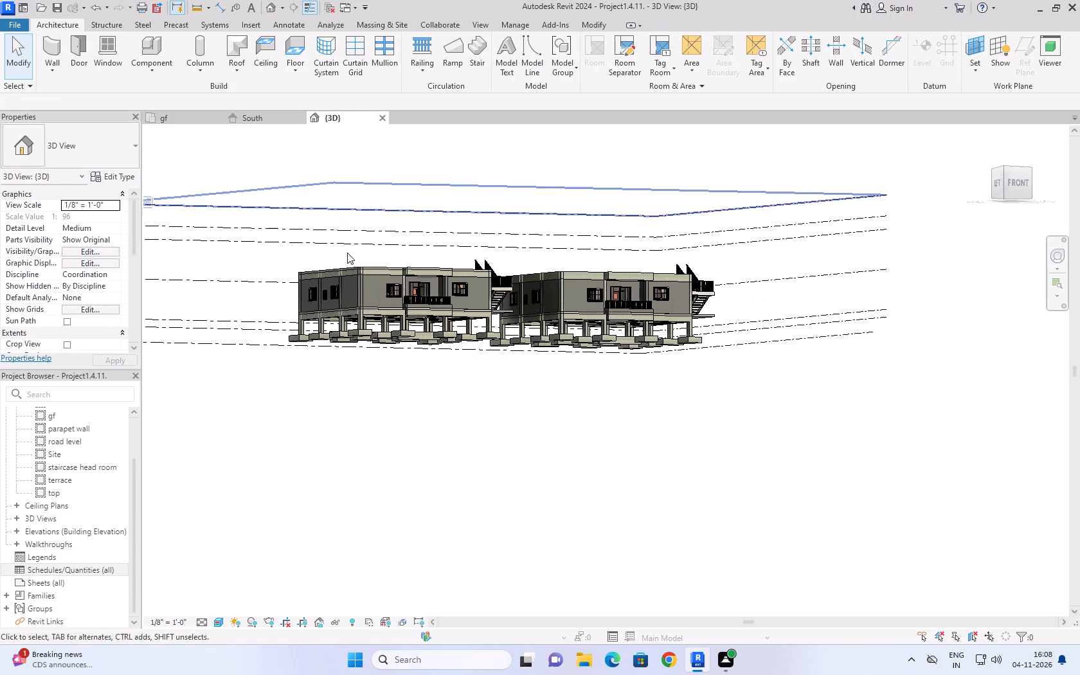
click(580, 445)
drag(990, 132, 981, 134)
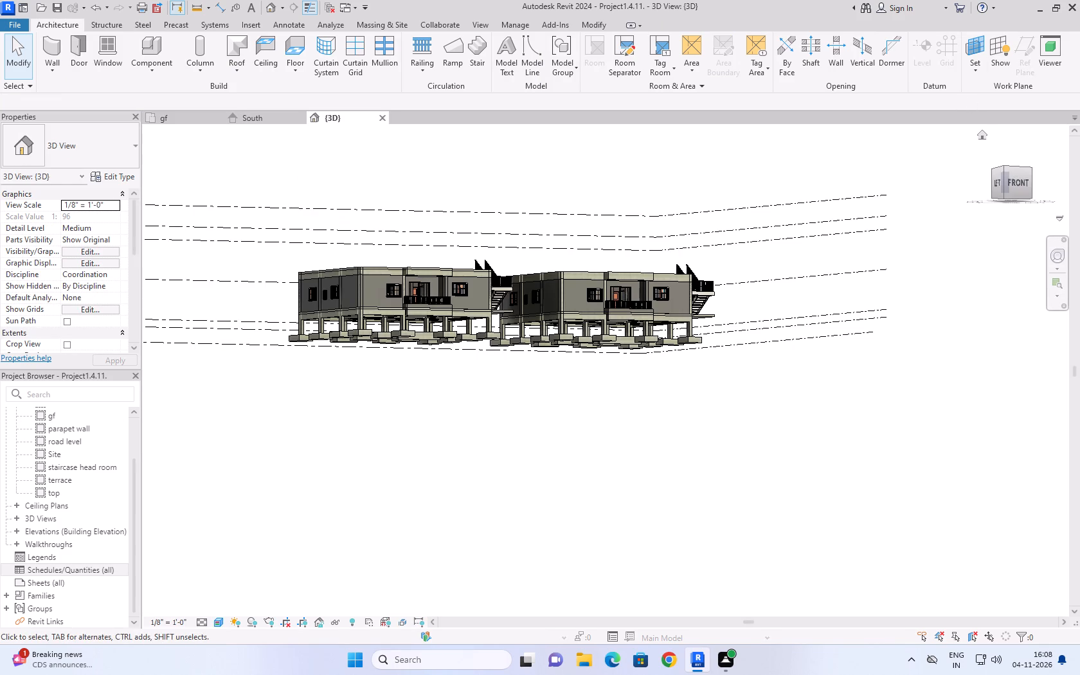
click(979, 134)
scroll(679, 485, up, 3)
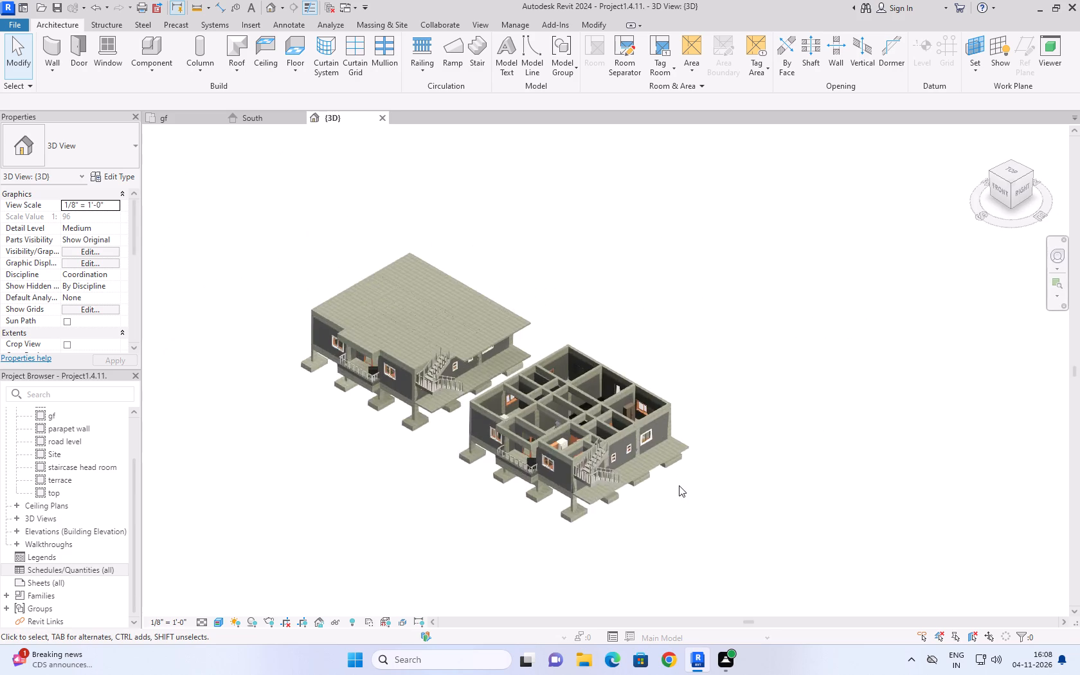
scroll(679, 485, up, 4)
scroll(760, 459, down, 3)
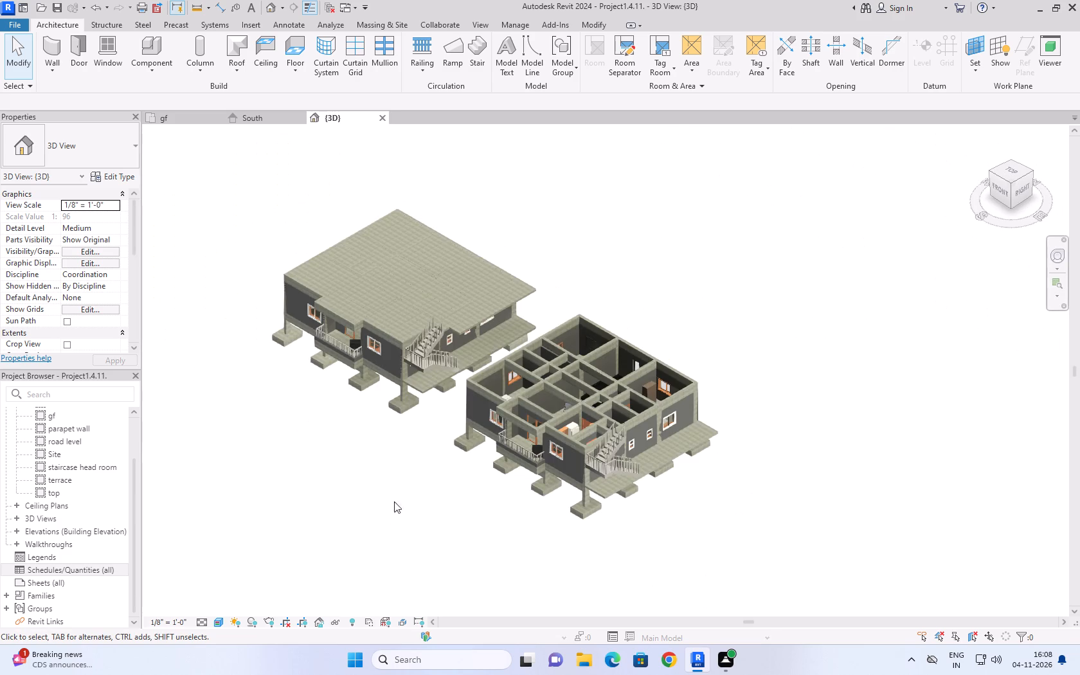
In the South elevation, copy the left-hand building's 6'' 1st floor slab onto the top corner of the right-hand building, and check it in 3D.
click(262, 118)
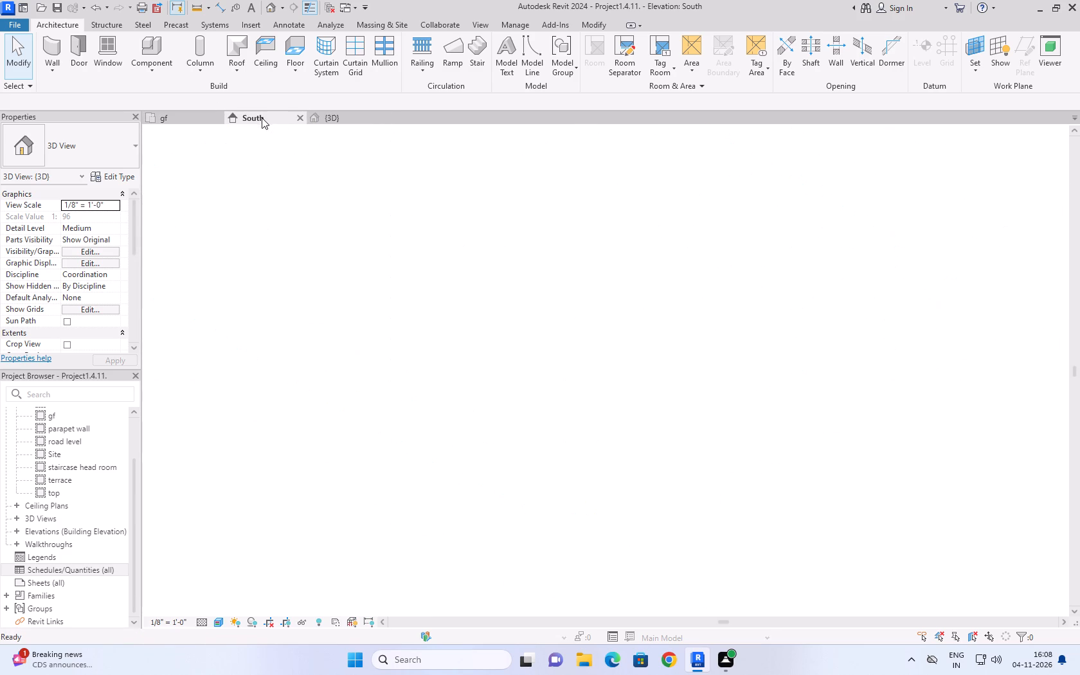
click(549, 503)
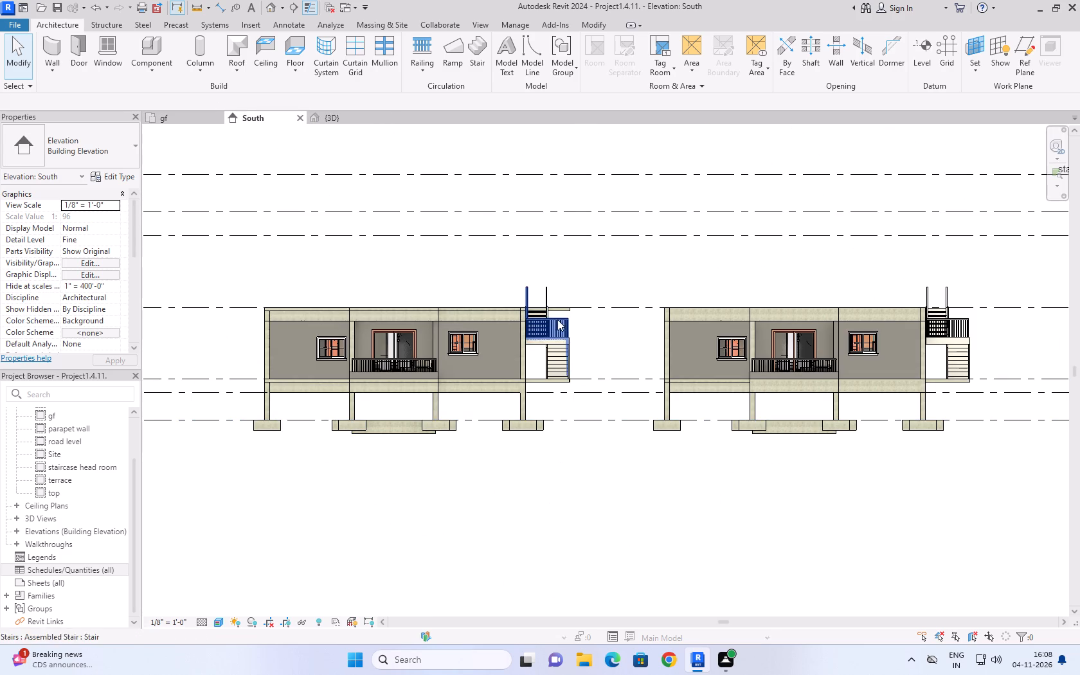
click(559, 307)
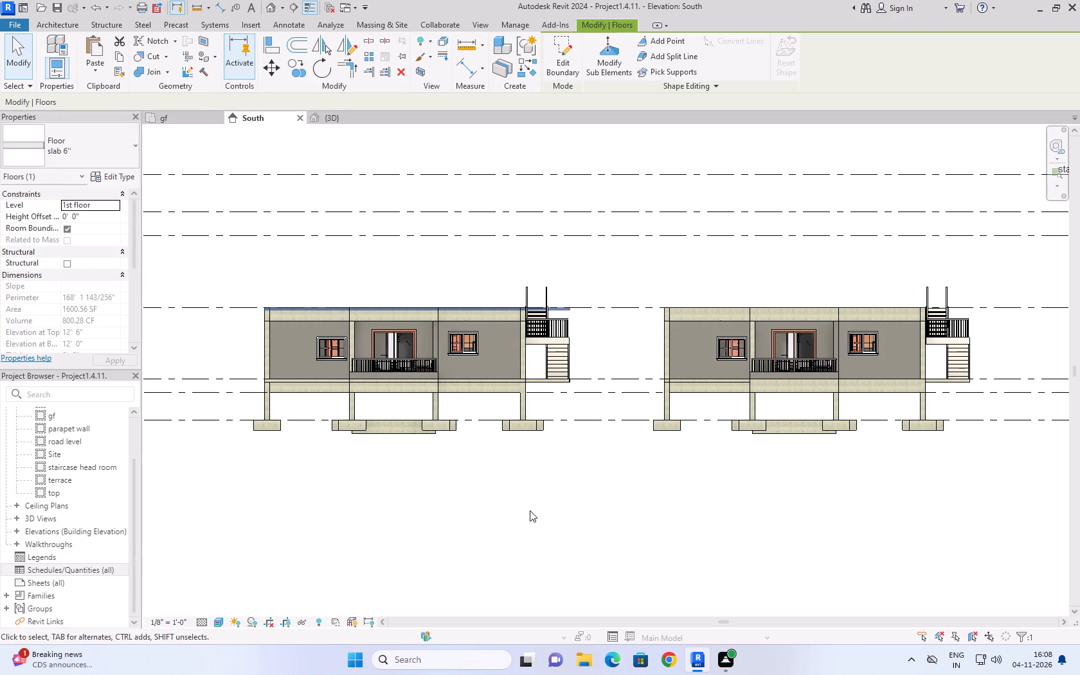
click(294, 69)
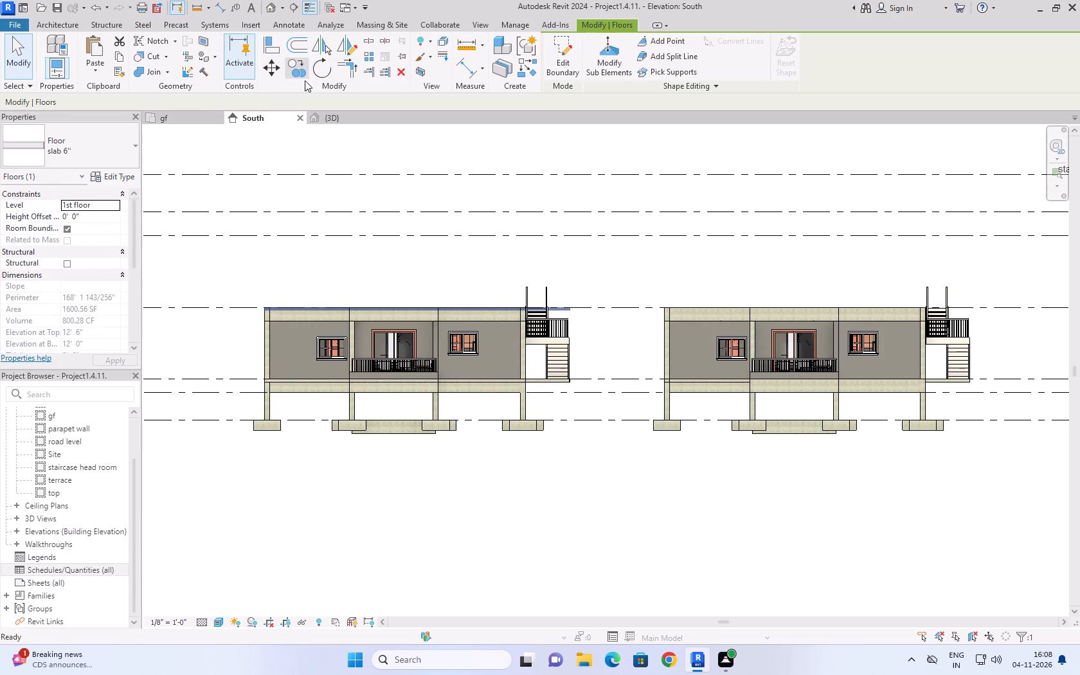
scroll(247, 408, up, 6)
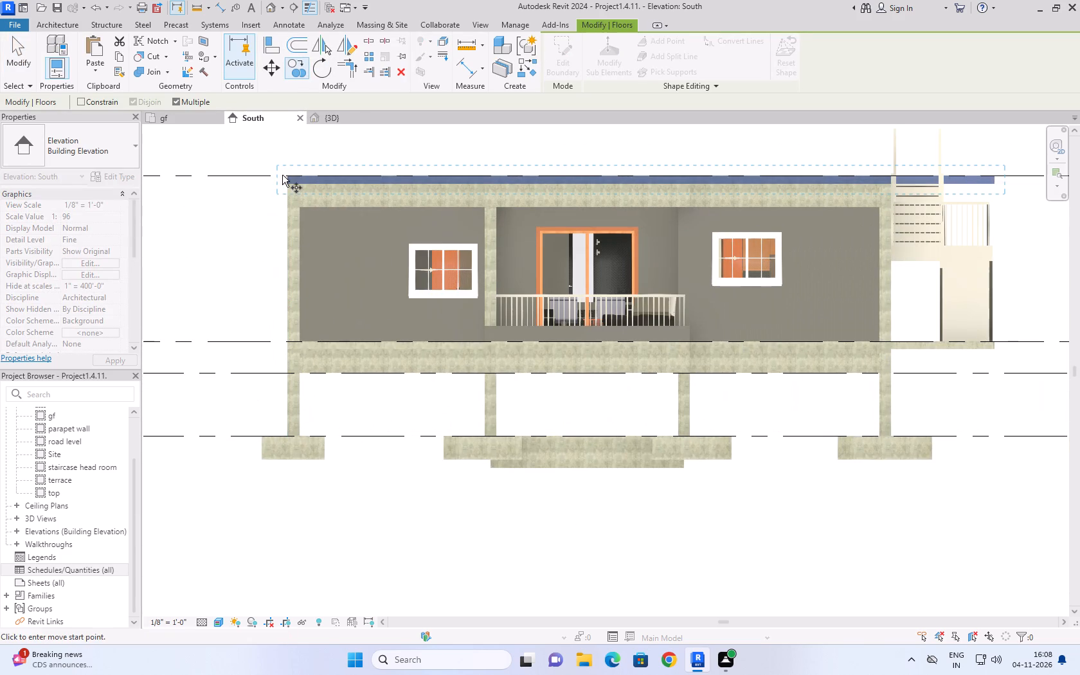
click(287, 176)
scroll(565, 259, down, 9)
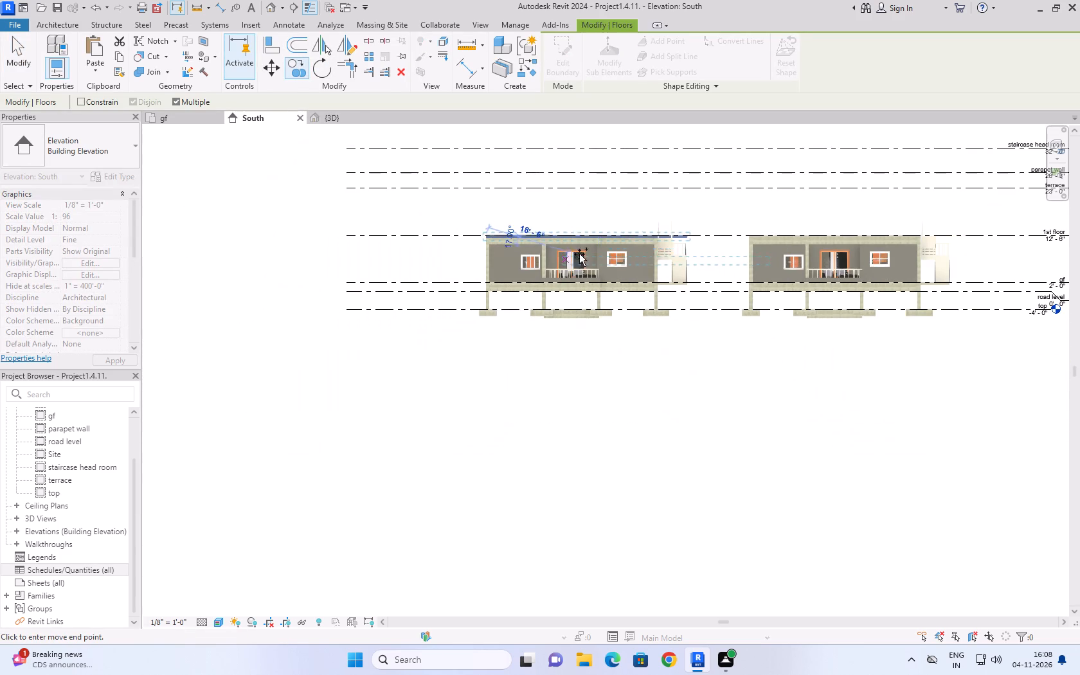
scroll(754, 239, up, 13)
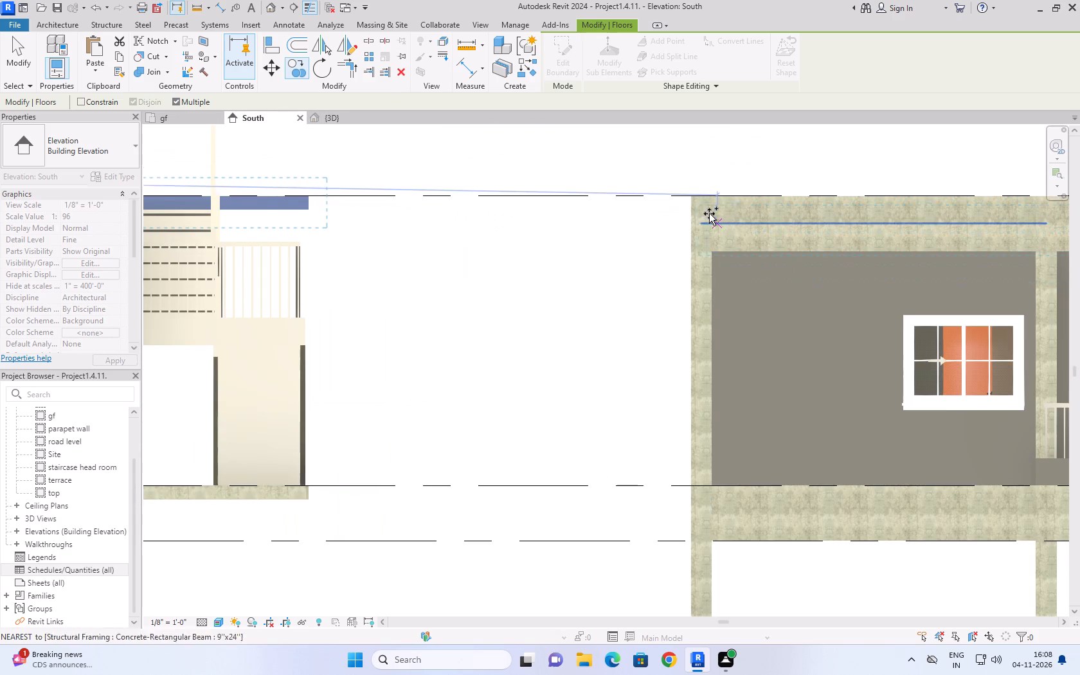
click(690, 194)
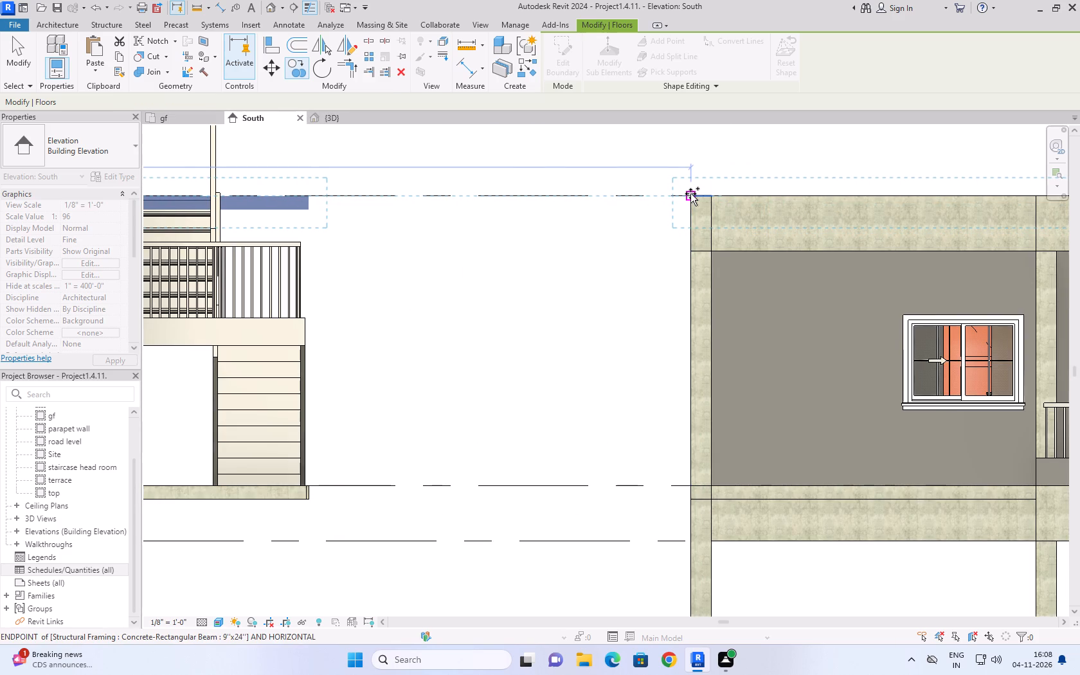
scroll(540, 251, down, 9)
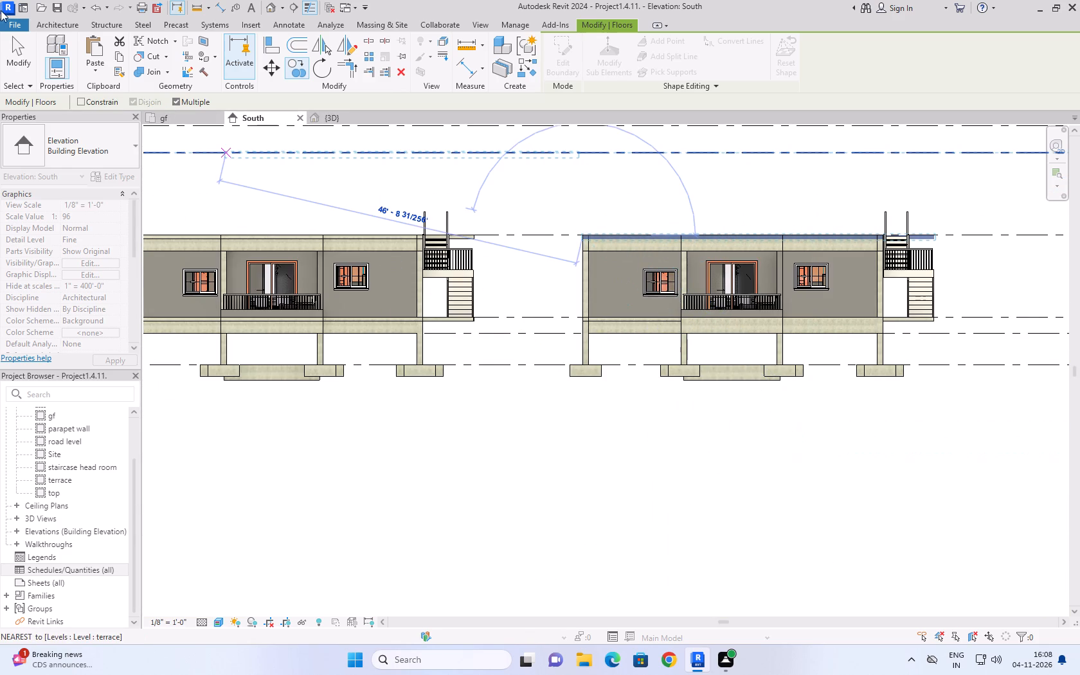
click(15, 42)
scroll(583, 436, down, 5)
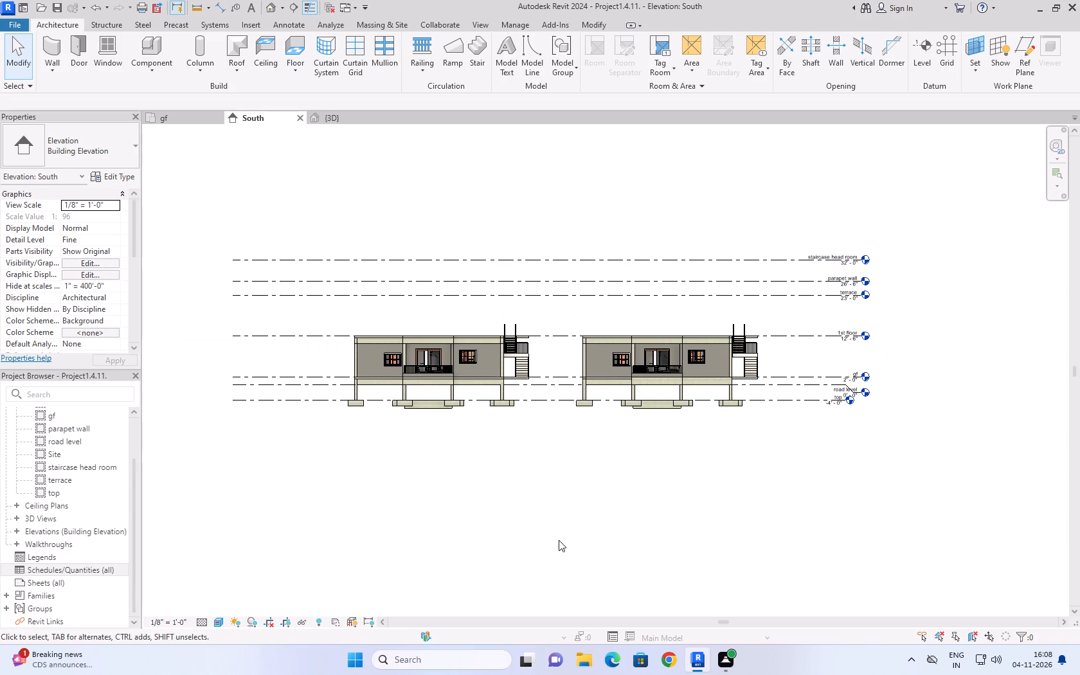
scroll(483, 312, up, 2)
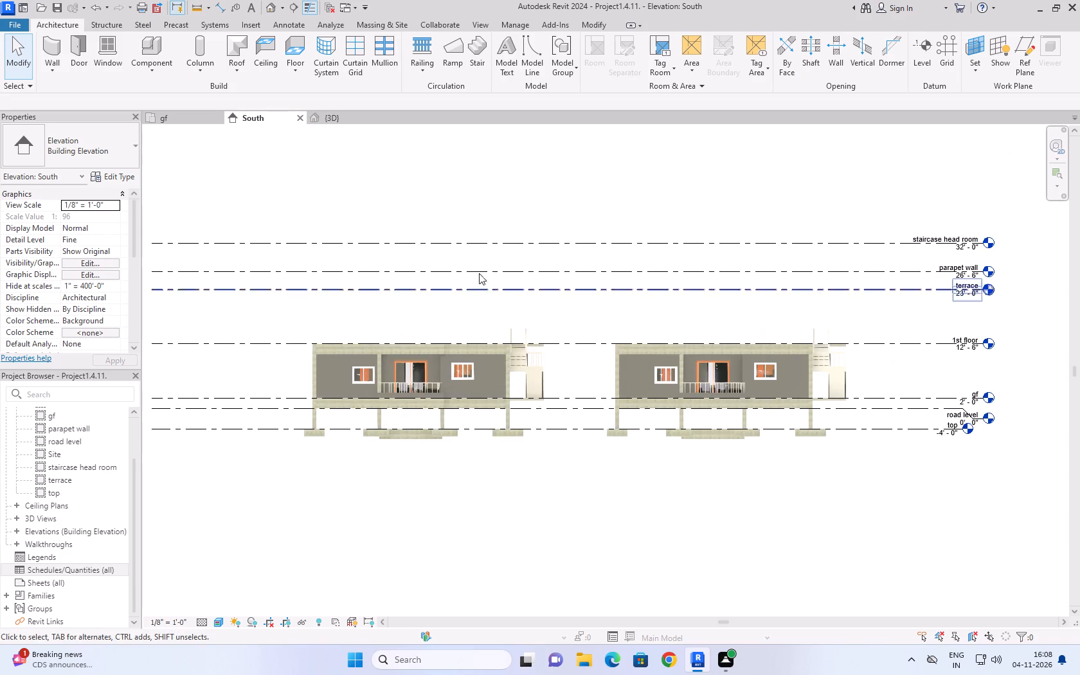
click(336, 122)
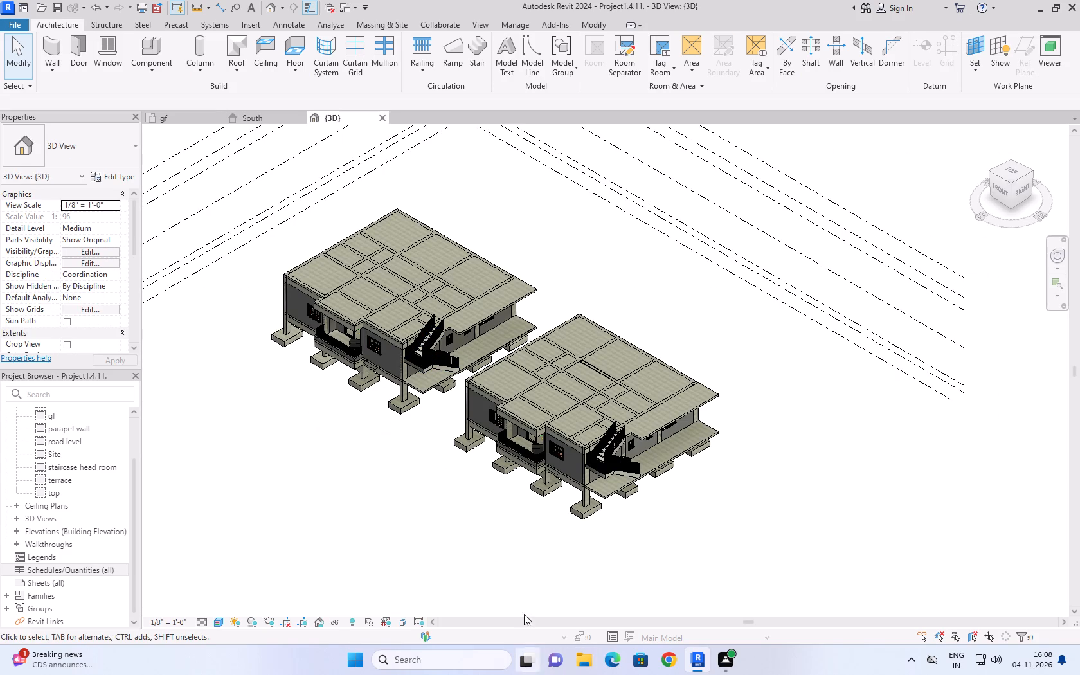
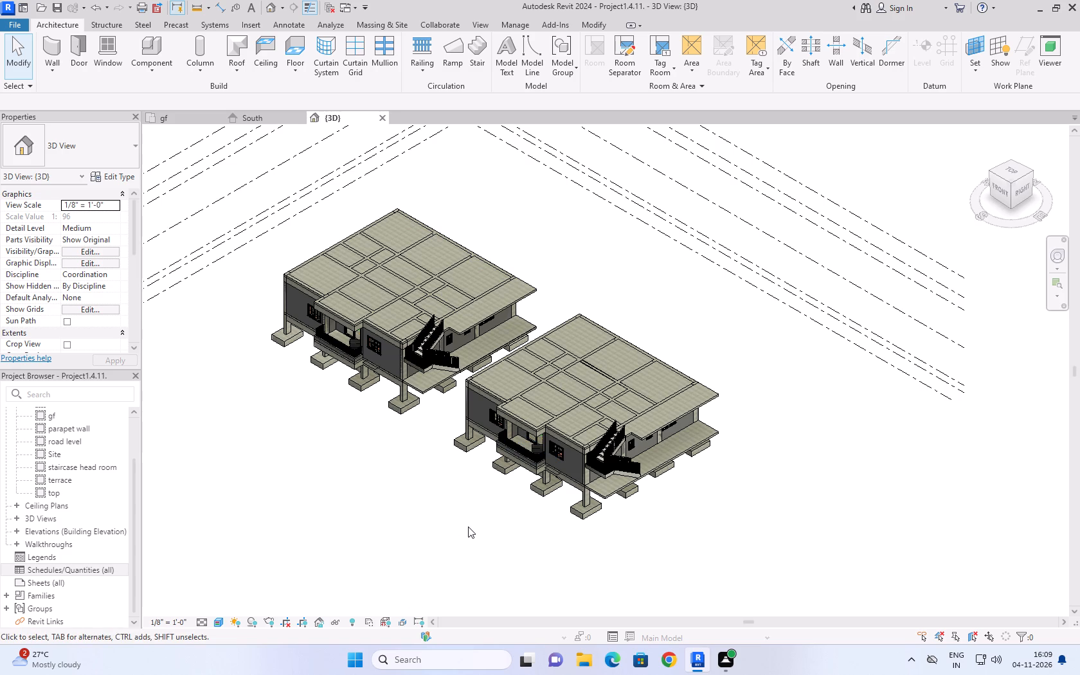
Examine both buildings in the 3D view, comparing their 1st floor slabs, beams, balconies and external stairs.
middle_drag(257, 265, 354, 312)
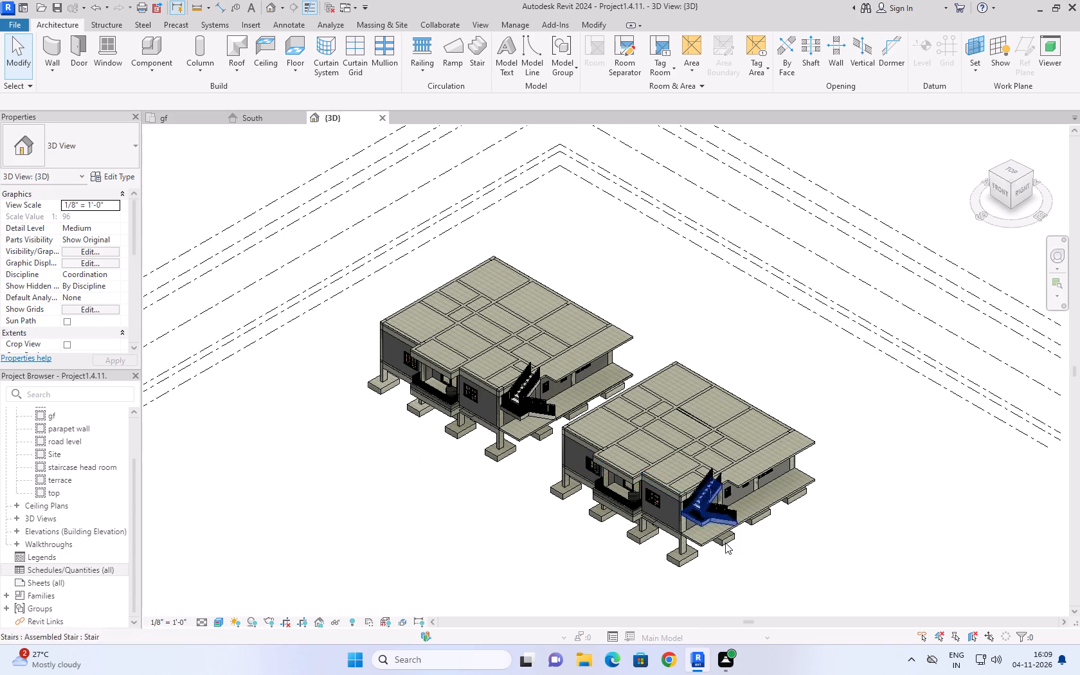
scroll(727, 543, up, 3)
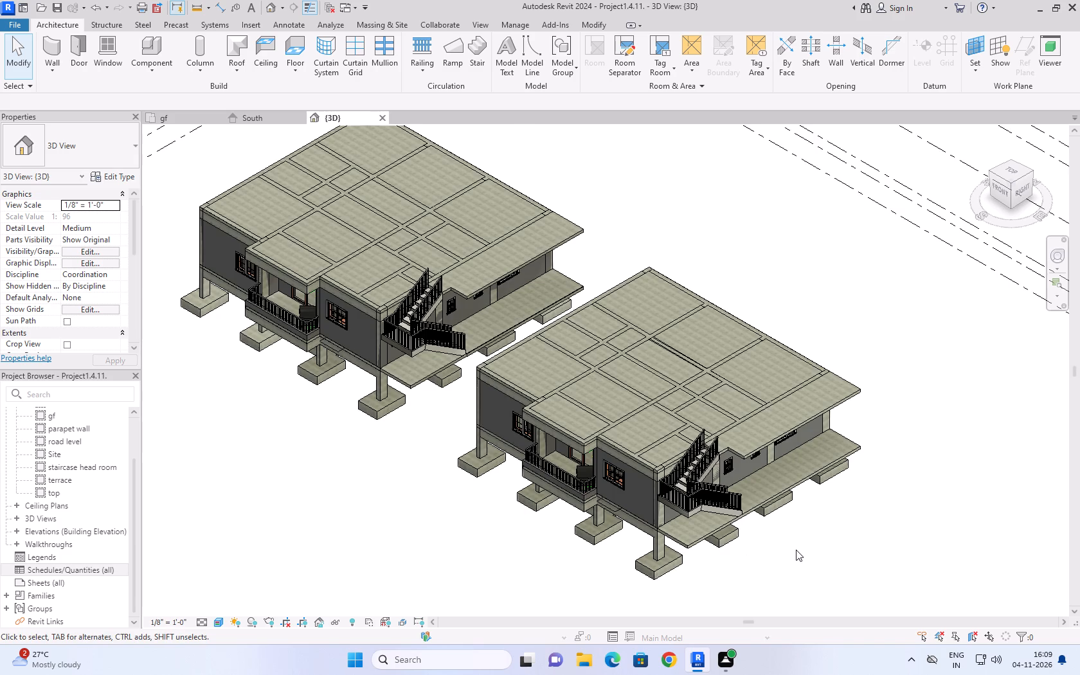
scroll(796, 550, up, 2)
scroll(796, 548, down, 2)
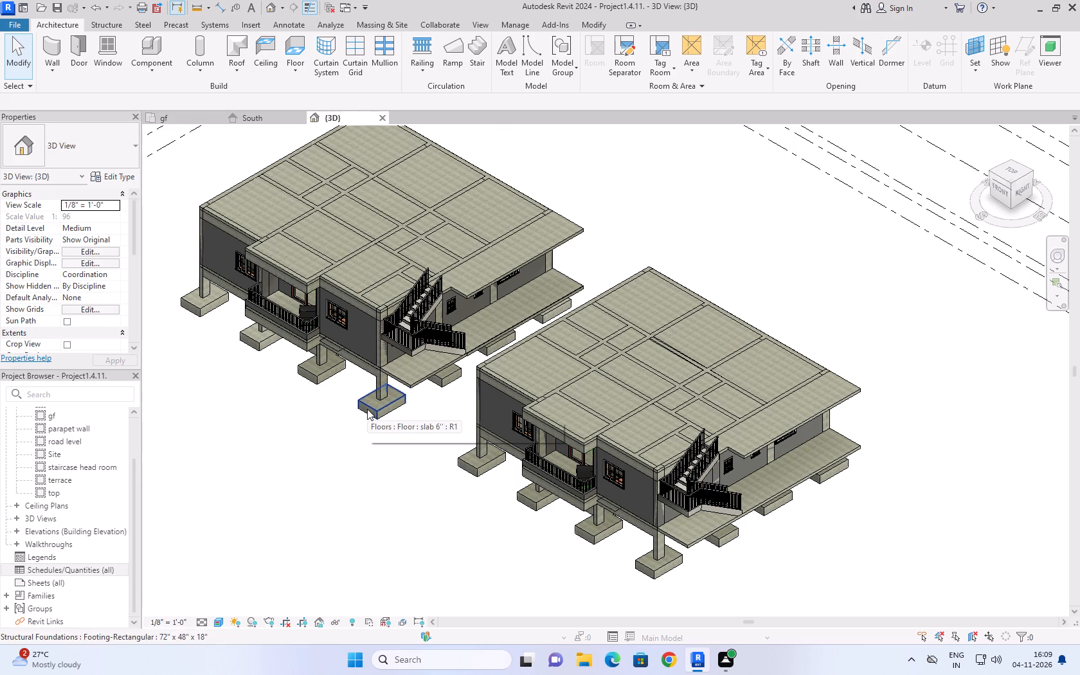
scroll(367, 409, up, 5)
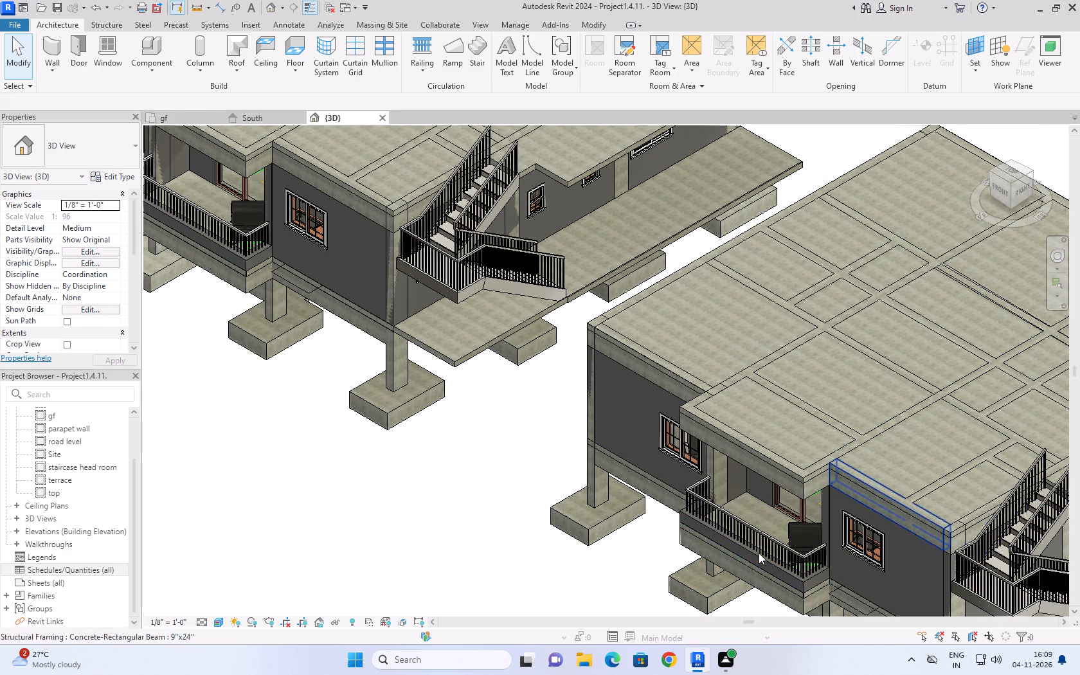
scroll(428, 445, down, 2)
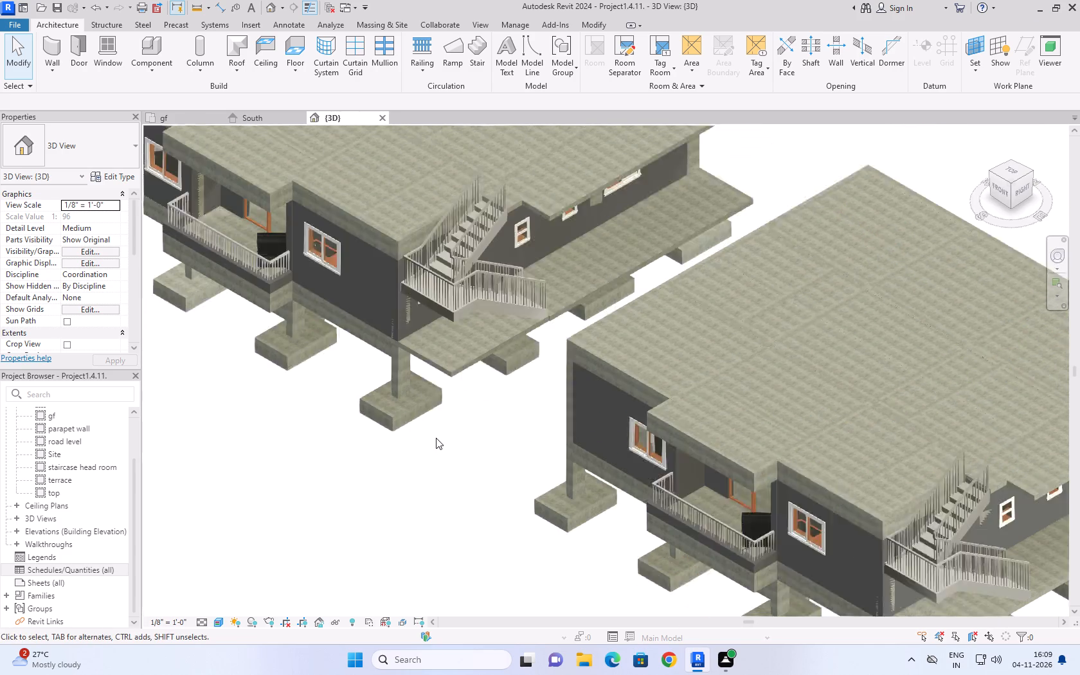
scroll(436, 438, down, 1)
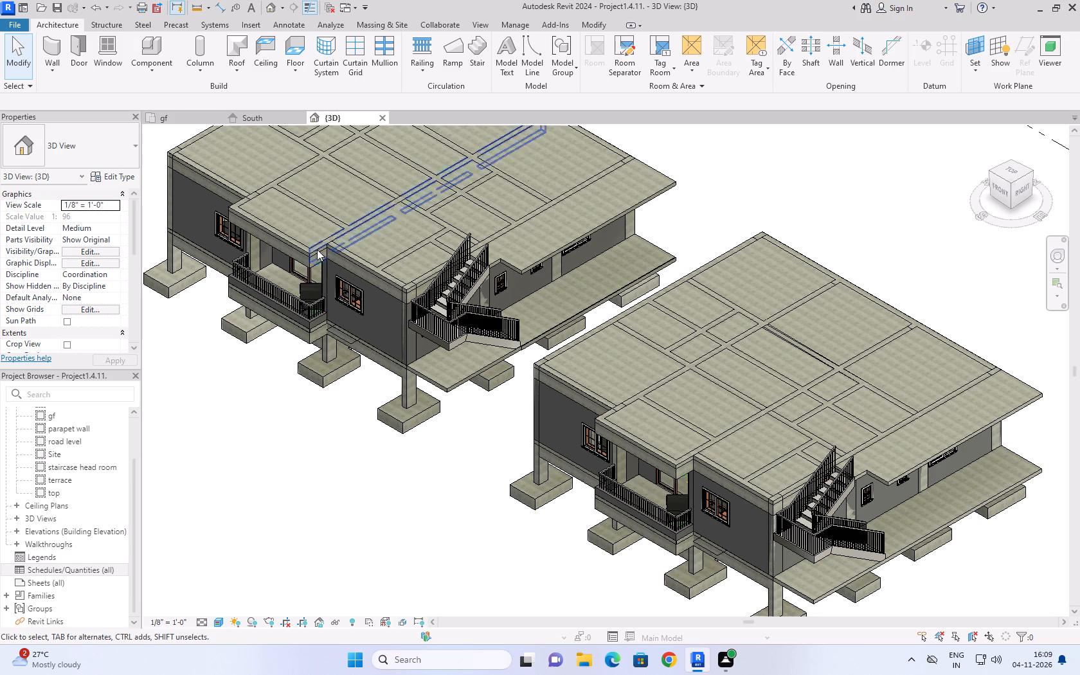
click(412, 490)
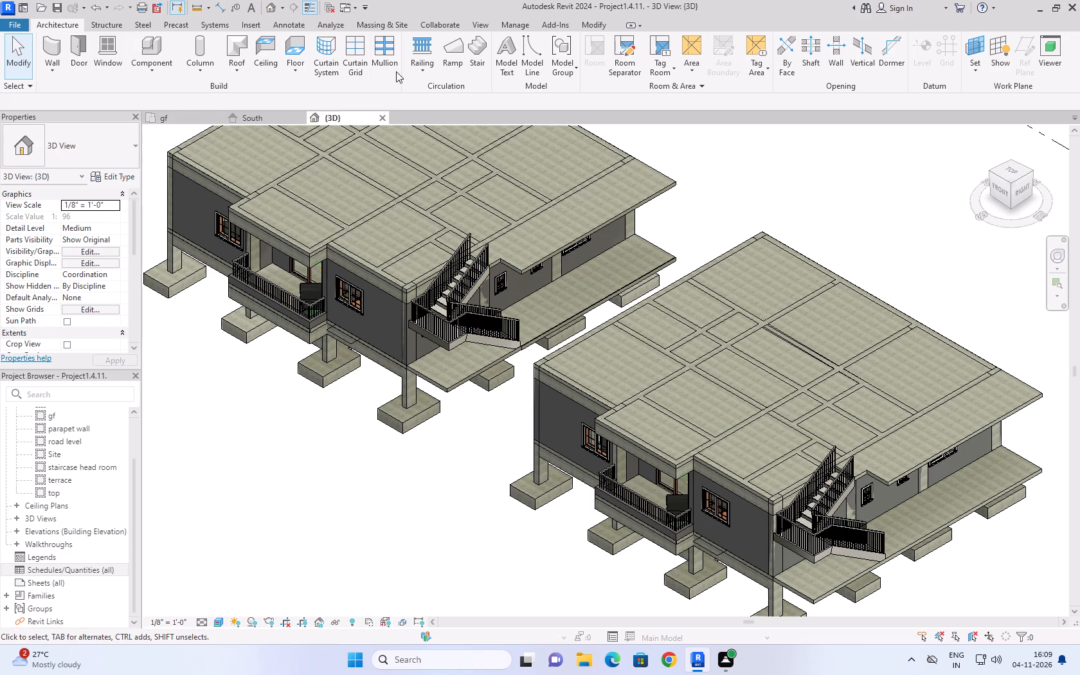
Compare the two buildings in the gf floor plan and the South elevation.
click(178, 120)
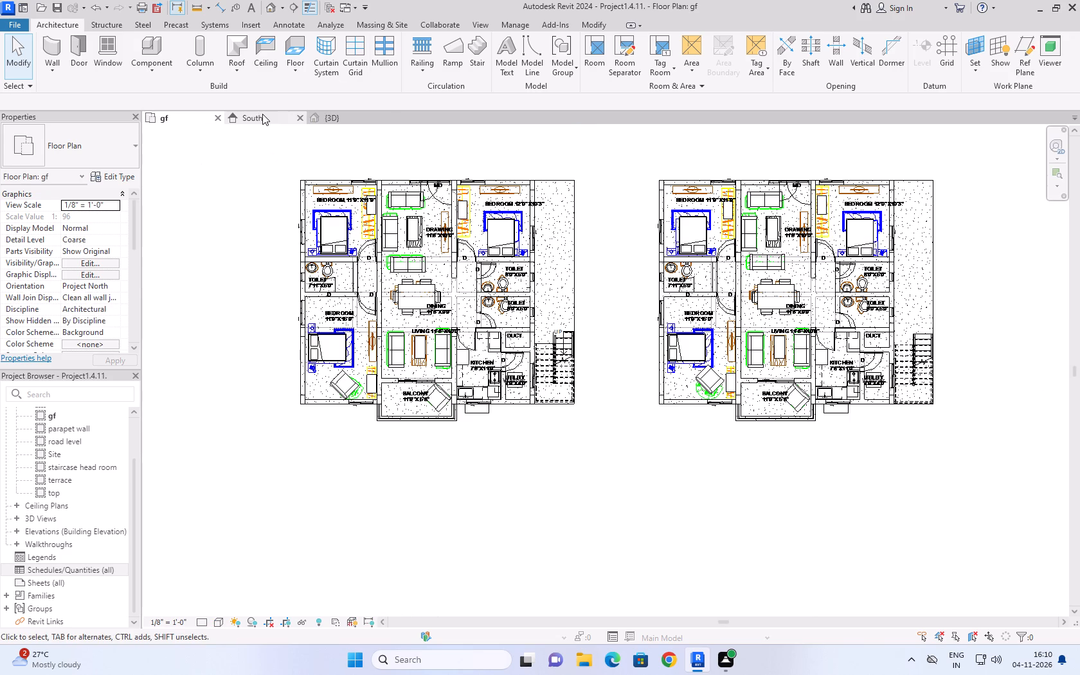
click(262, 114)
click(607, 547)
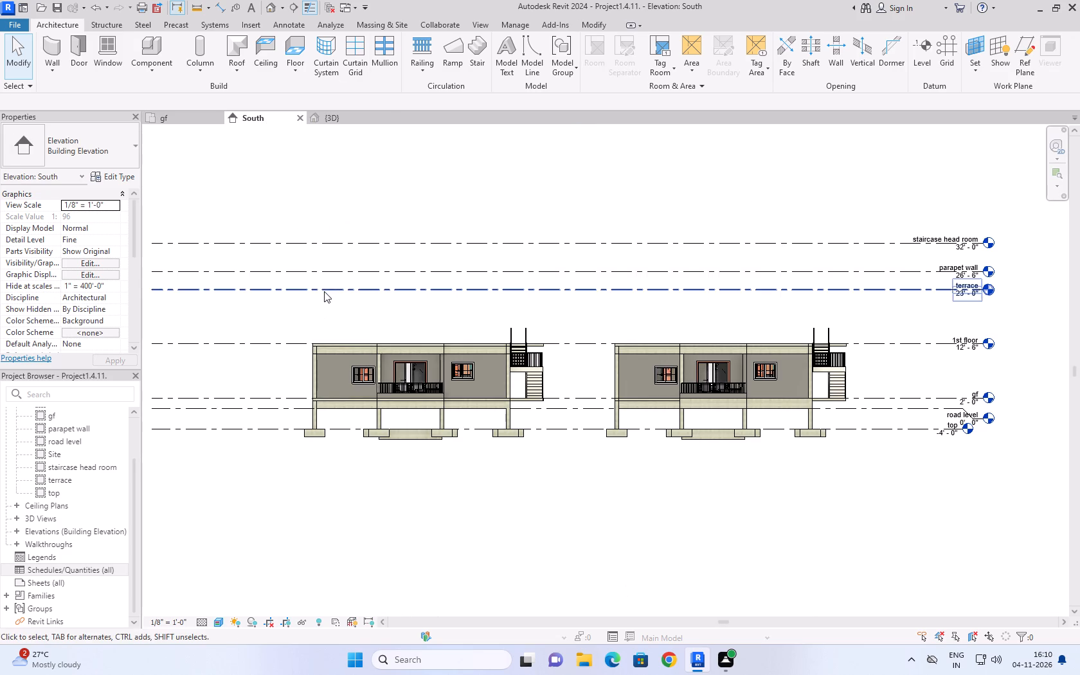
click(327, 375)
click(292, 359)
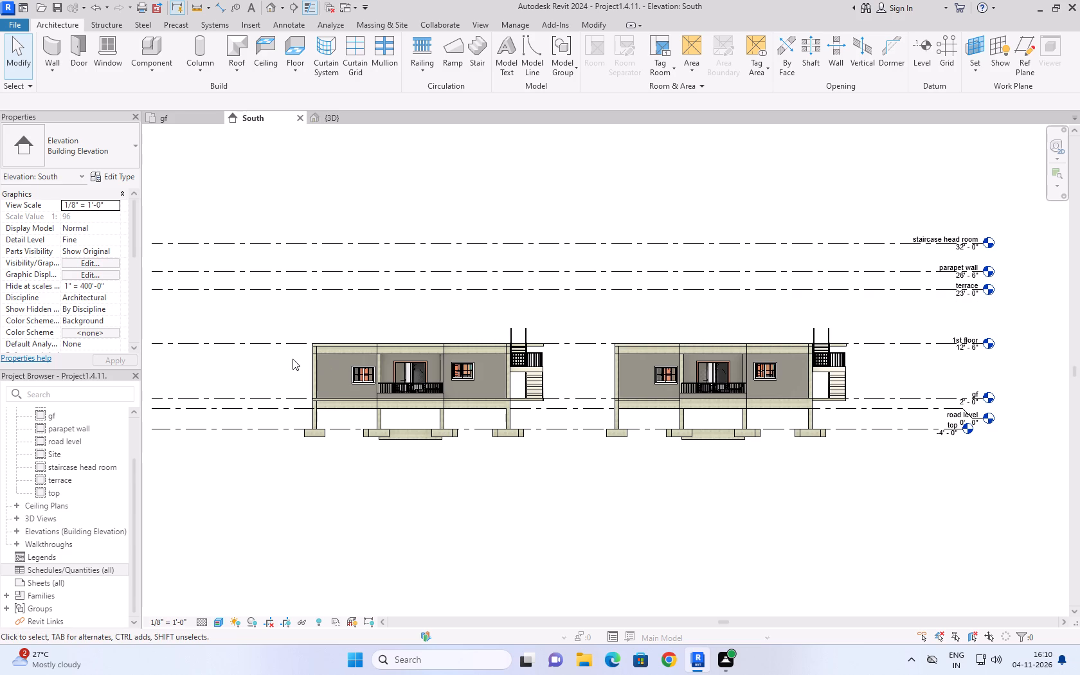
click(361, 523)
Inspect the left-hand building's balcony, external staircase and ground slab up close in 3D, and review both buildings as a whole.
click(354, 119)
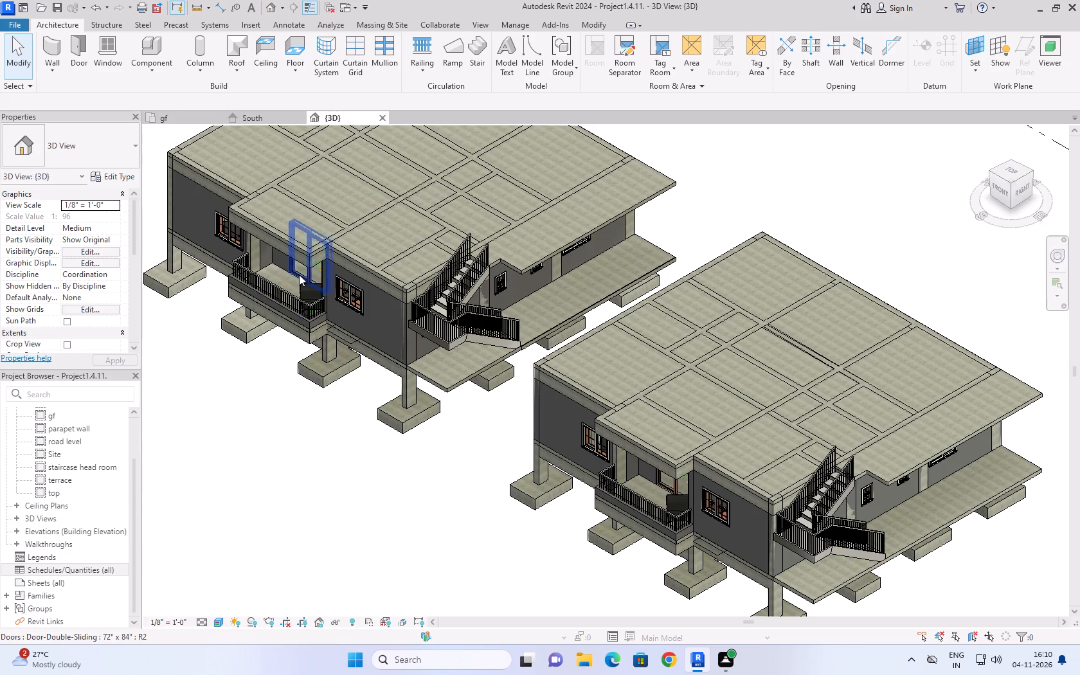
scroll(299, 274, up, 6)
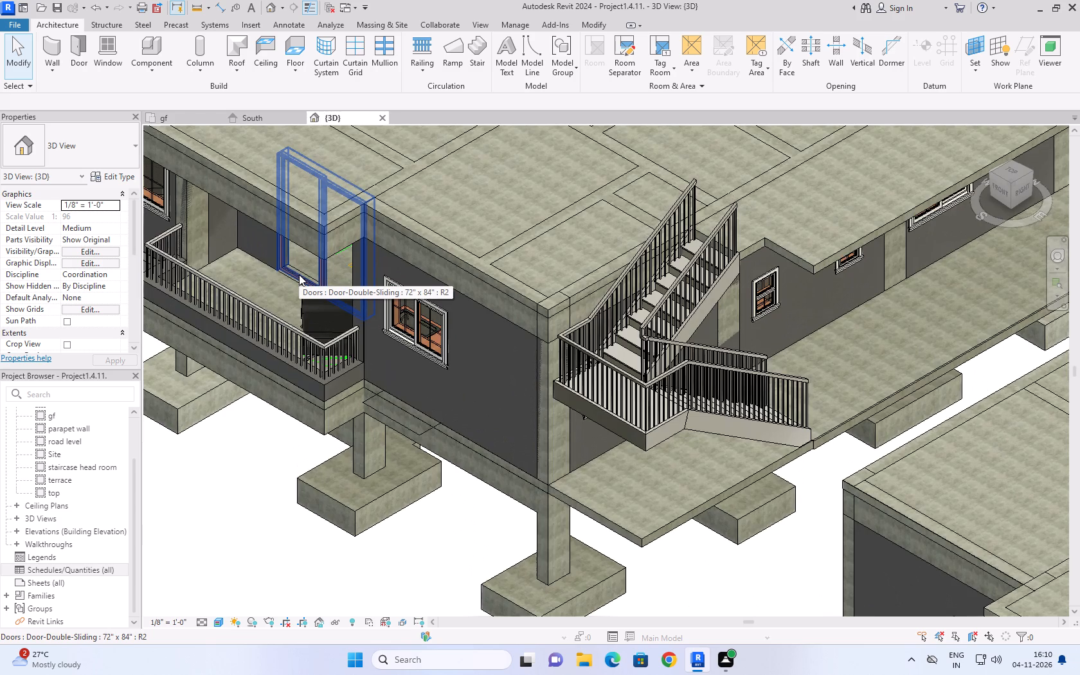
scroll(331, 446, down, 3)
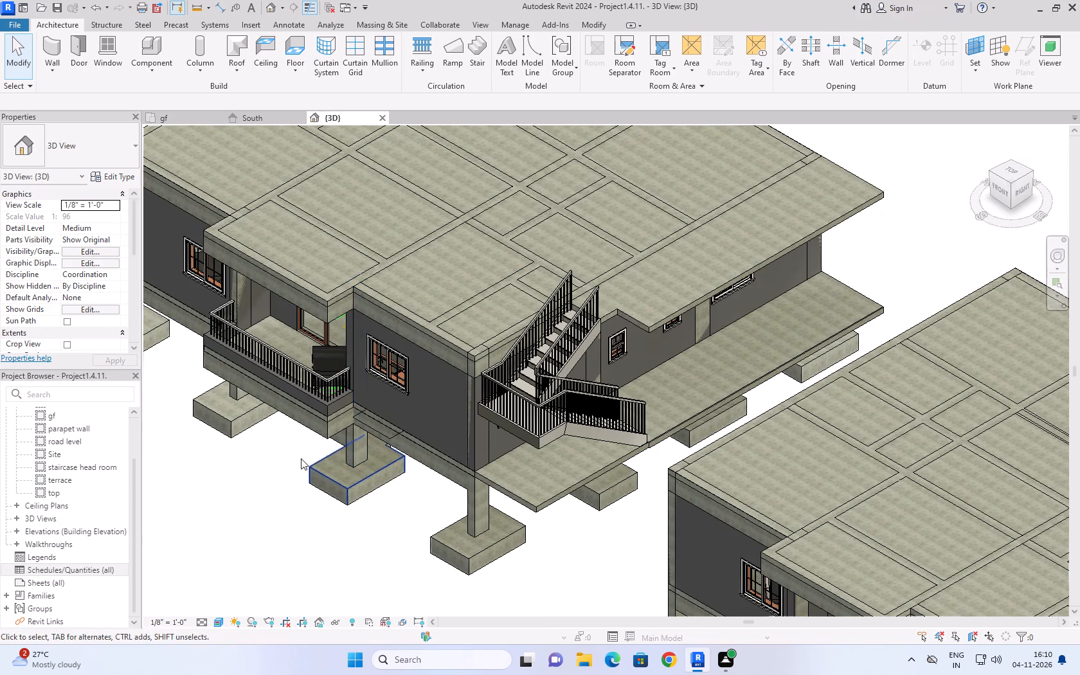
scroll(294, 576, down, 5)
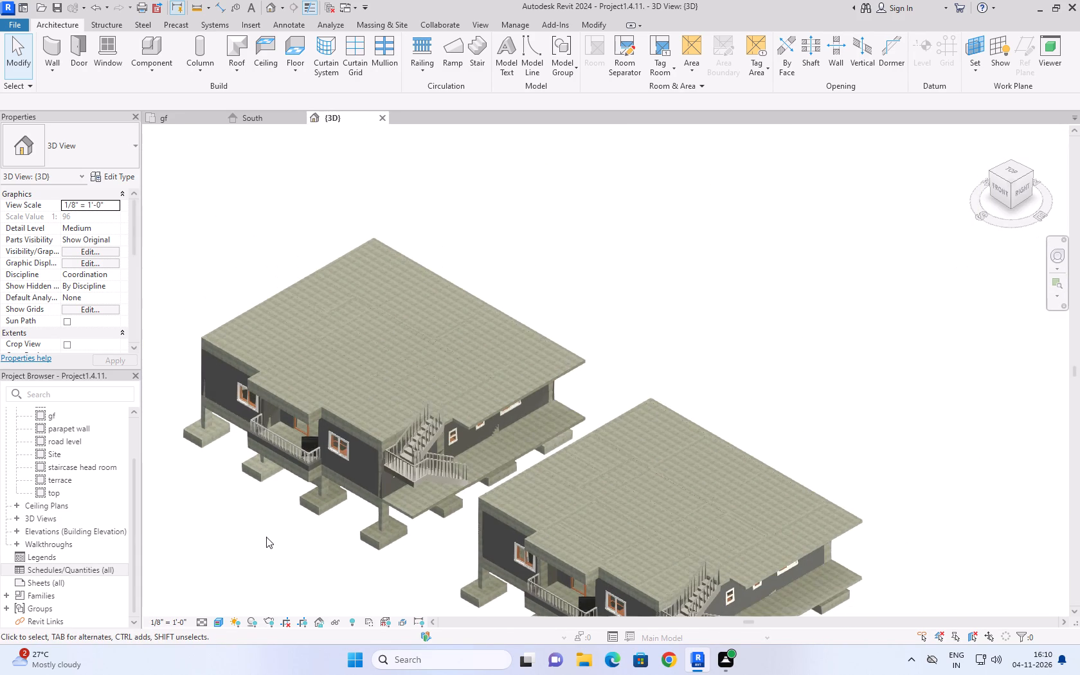
scroll(266, 537, up, 9)
middle_drag(368, 377, 204, 398)
scroll(203, 398, up, 1)
middle_drag(914, 248, 906, 256)
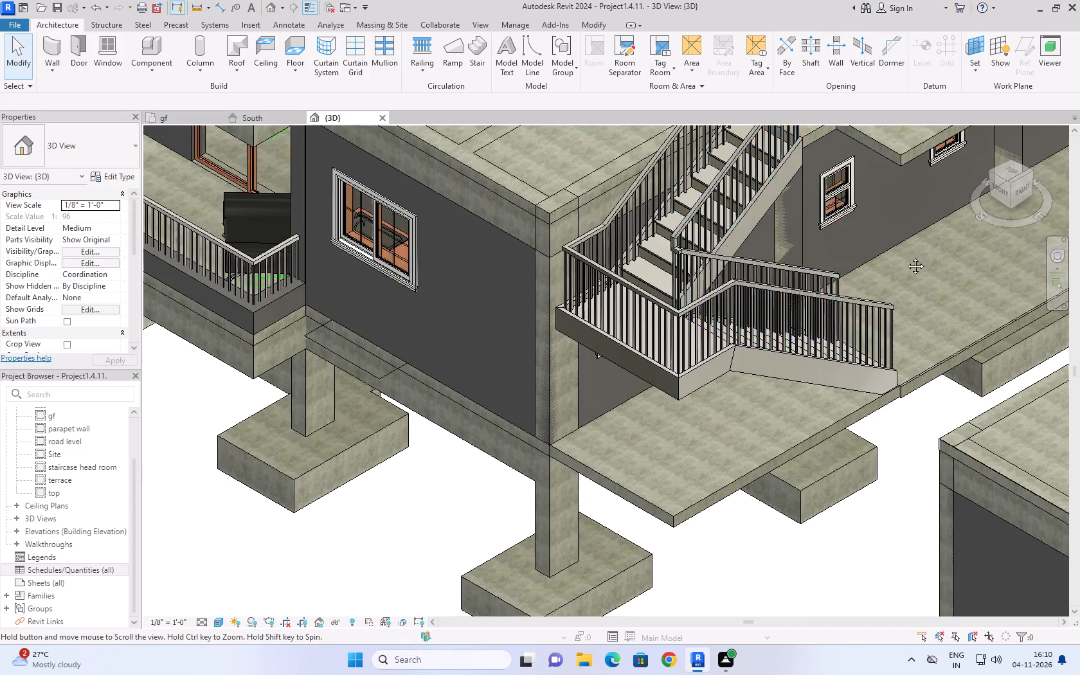
middle_drag(906, 256, 681, 315)
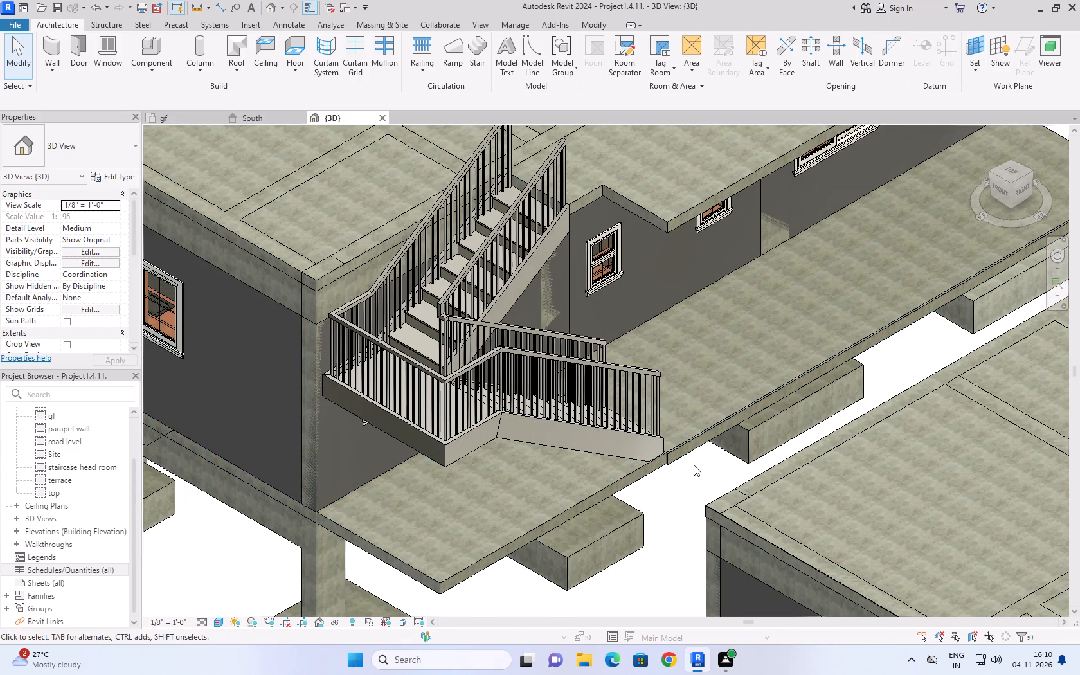
scroll(678, 382, down, 8)
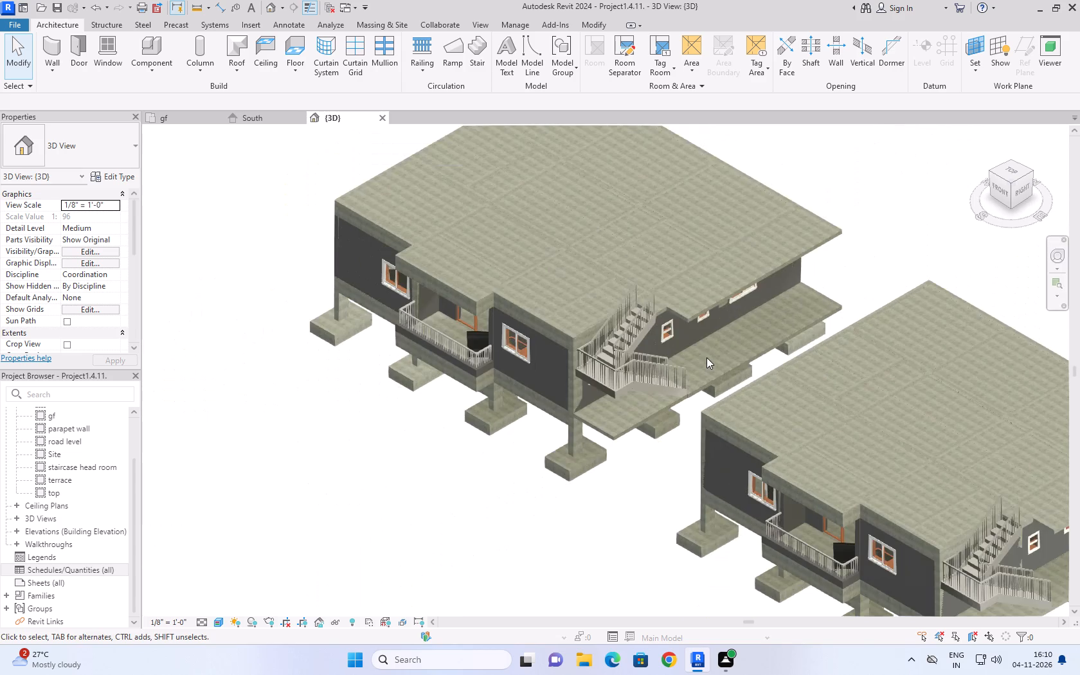
middle_drag(323, 177, 186, 305)
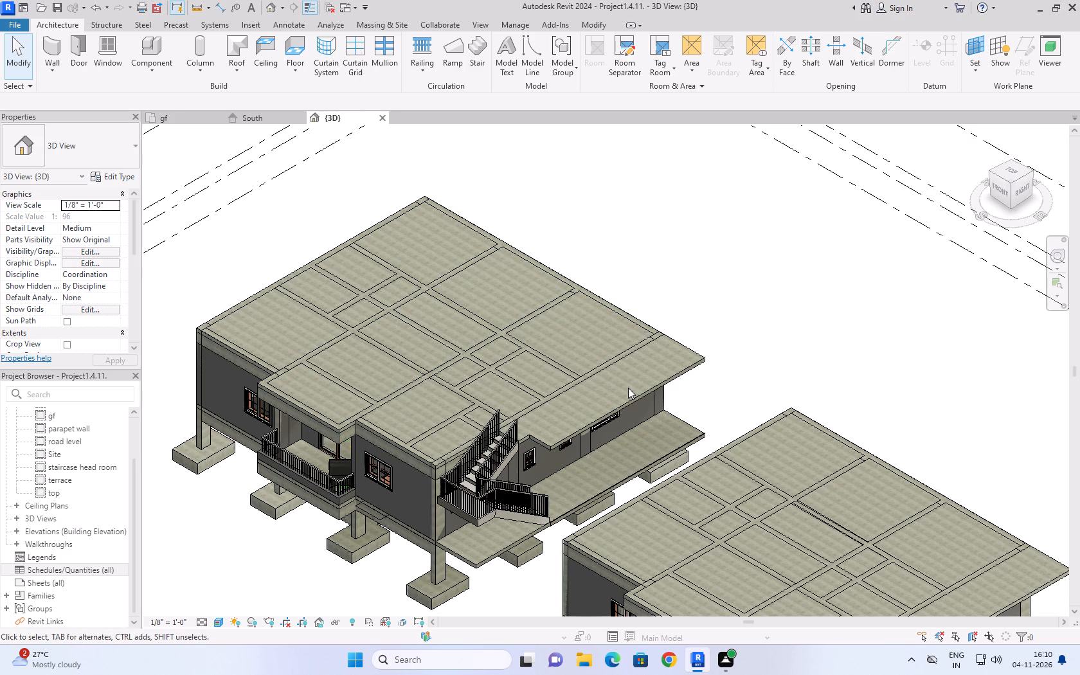
scroll(639, 283, down, 9)
scroll(819, 410, up, 4)
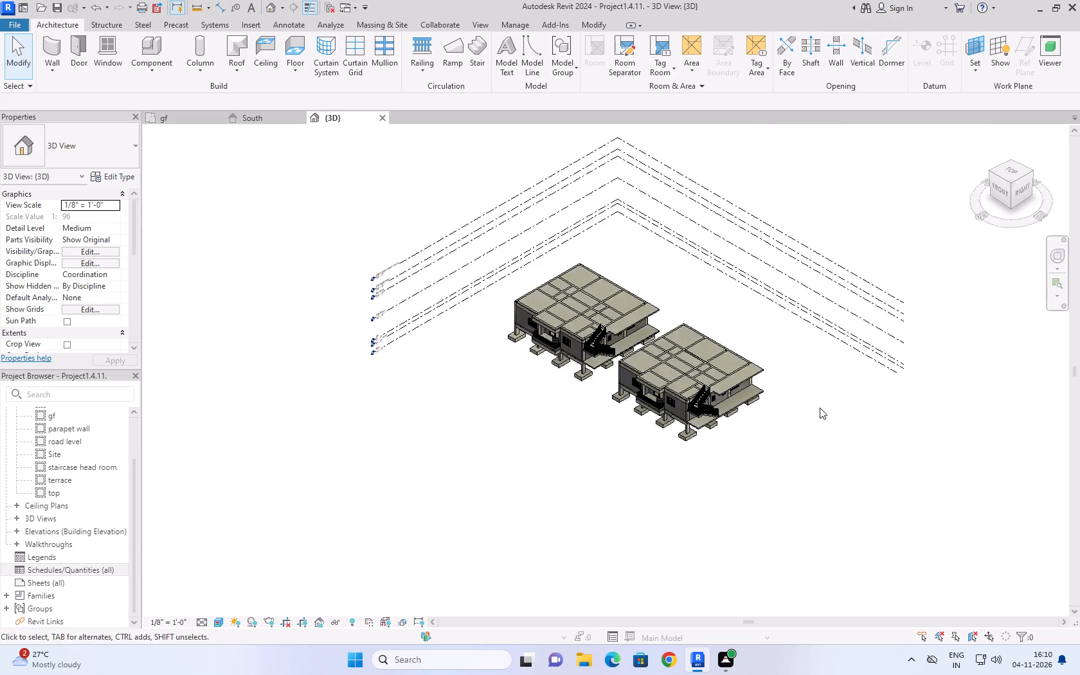
scroll(820, 408, up, 2)
Save the project.
key(ctrl+s)
key(ctrl+s)
key(ctrl+s)
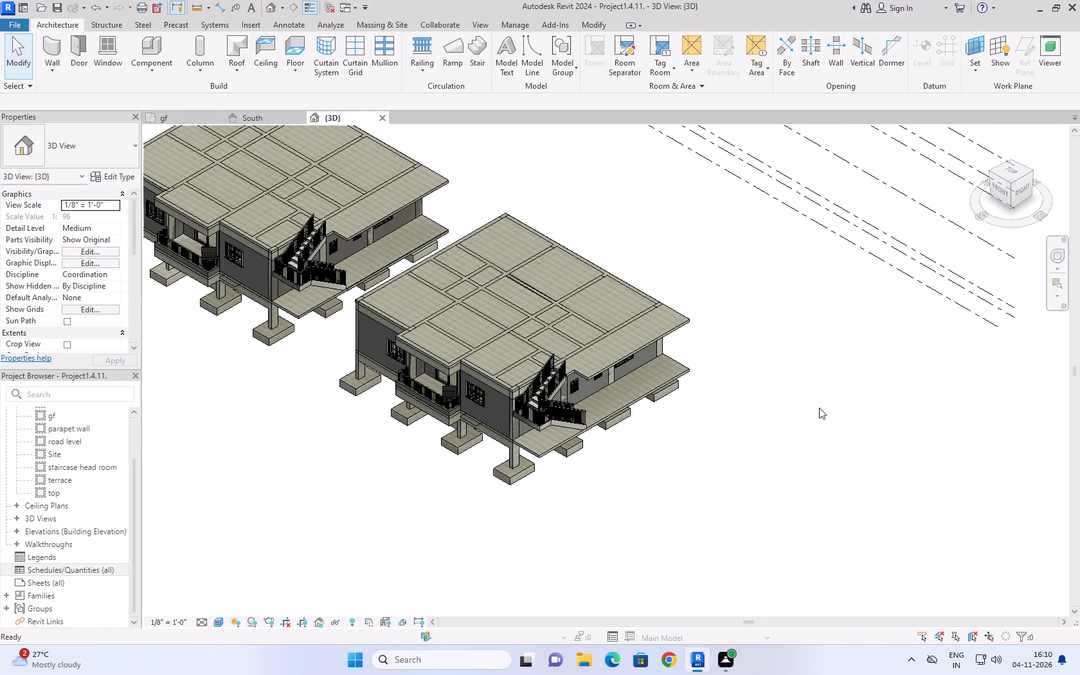
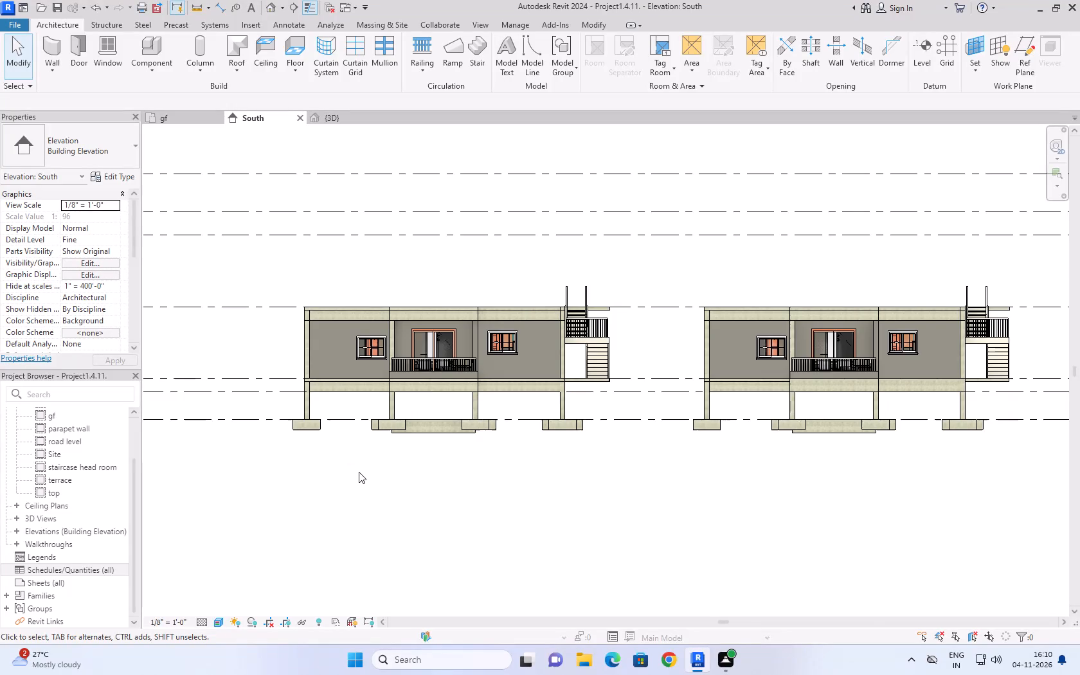
Copy all ground-floor elements of the left-hand building, keeping every filter category, and paste them aligned to the 1st floor level.
drag(359, 472, 490, 546)
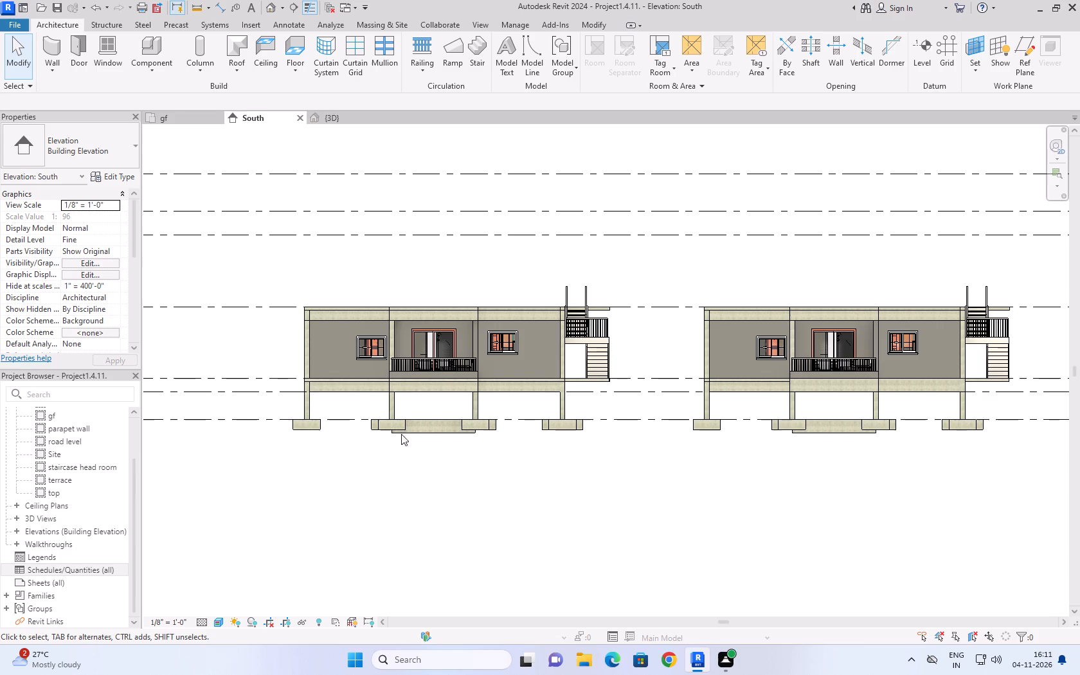
click(394, 280)
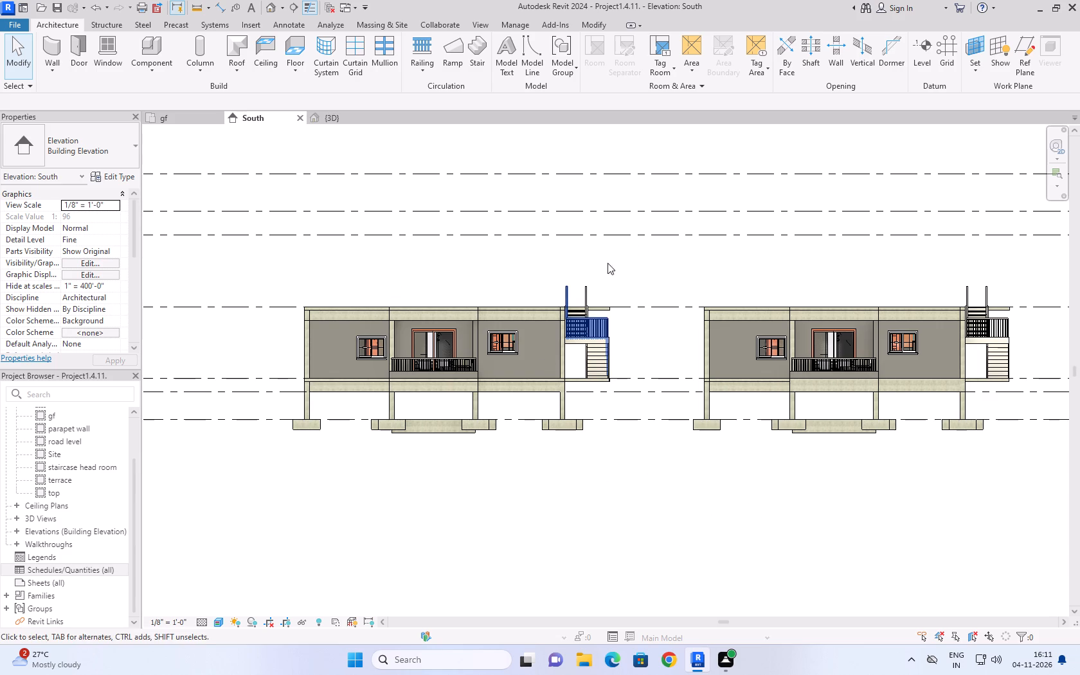
drag(267, 269, 406, 397)
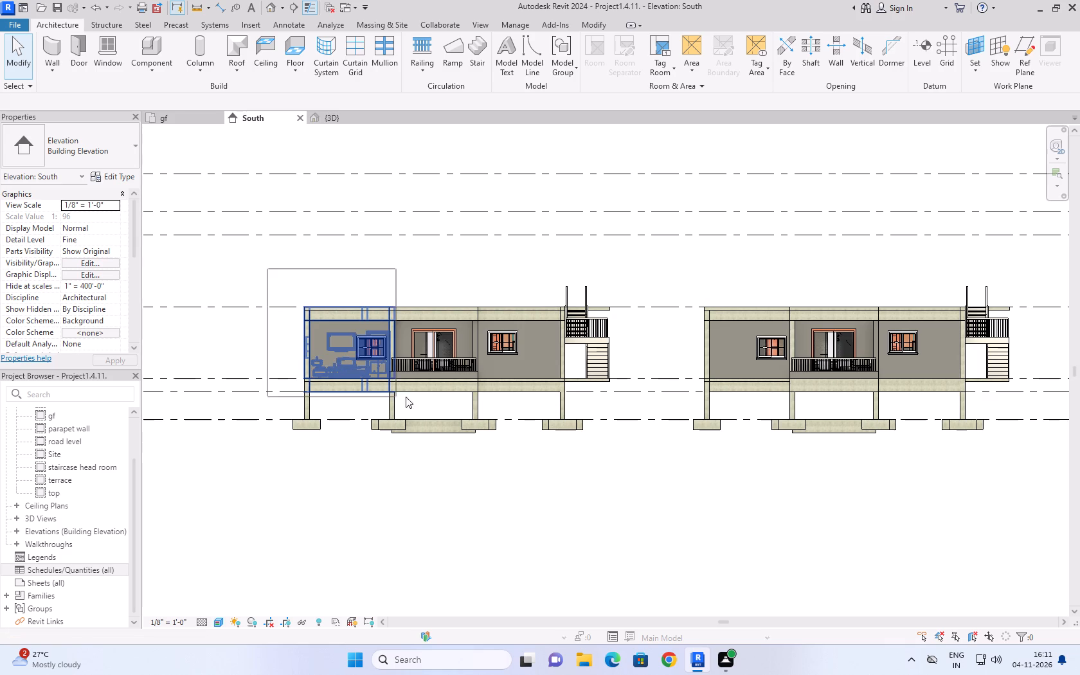
drag(406, 397, 611, 376)
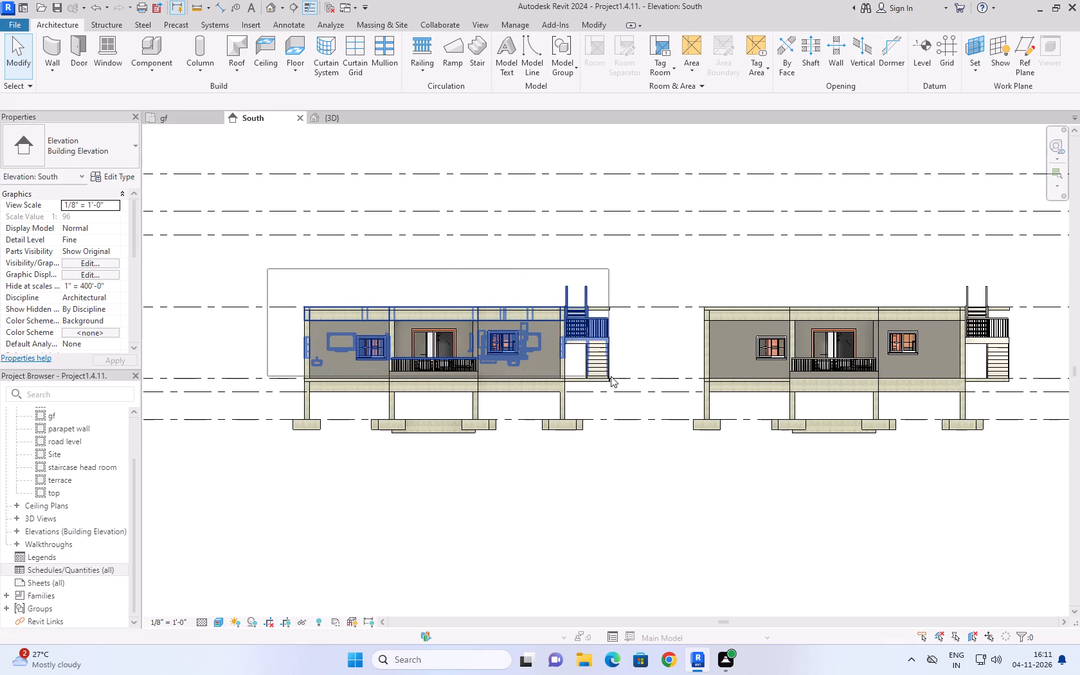
drag(611, 376, 636, 384)
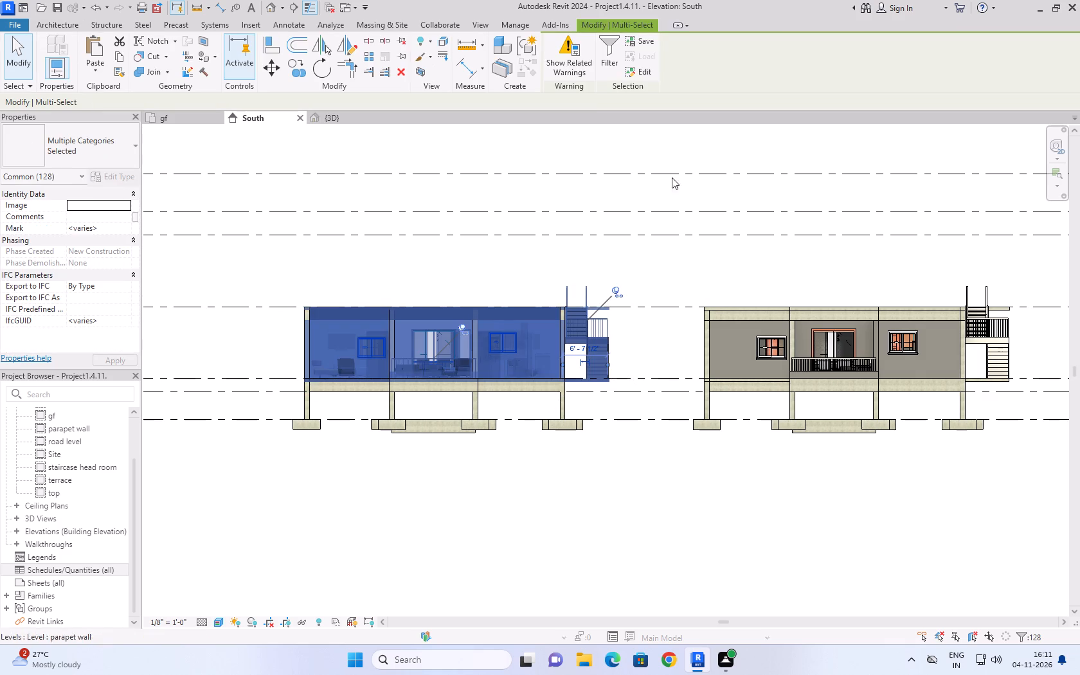
click(601, 56)
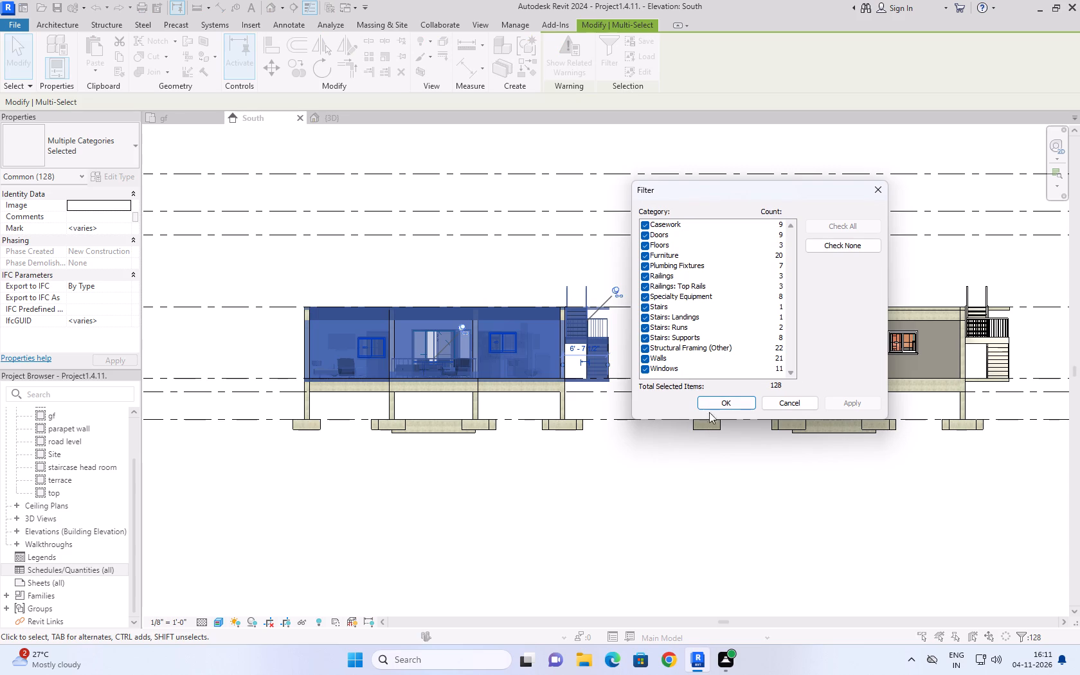
scroll(717, 305, down, 6)
scroll(717, 305, up, 3)
click(738, 404)
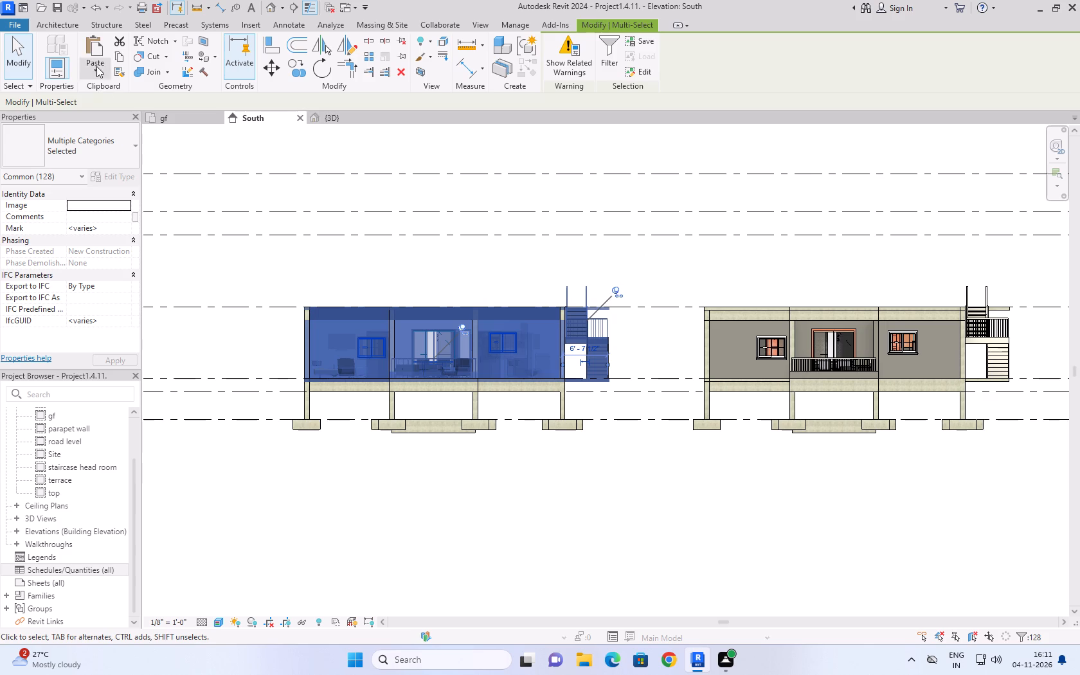
click(118, 53)
click(96, 73)
click(140, 113)
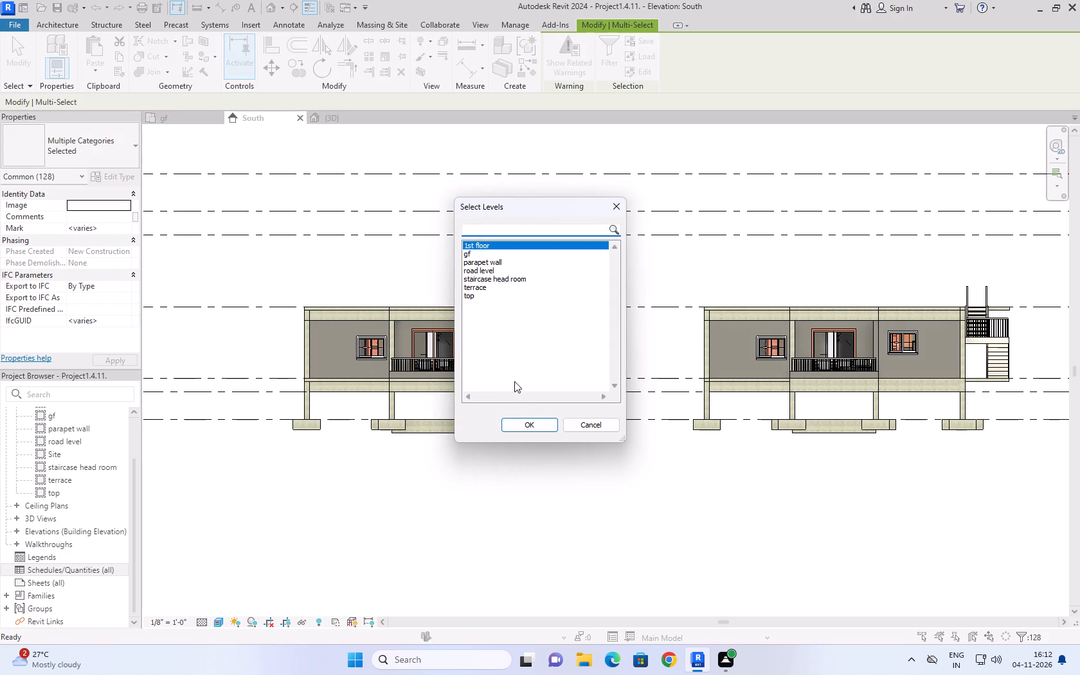
click(524, 424)
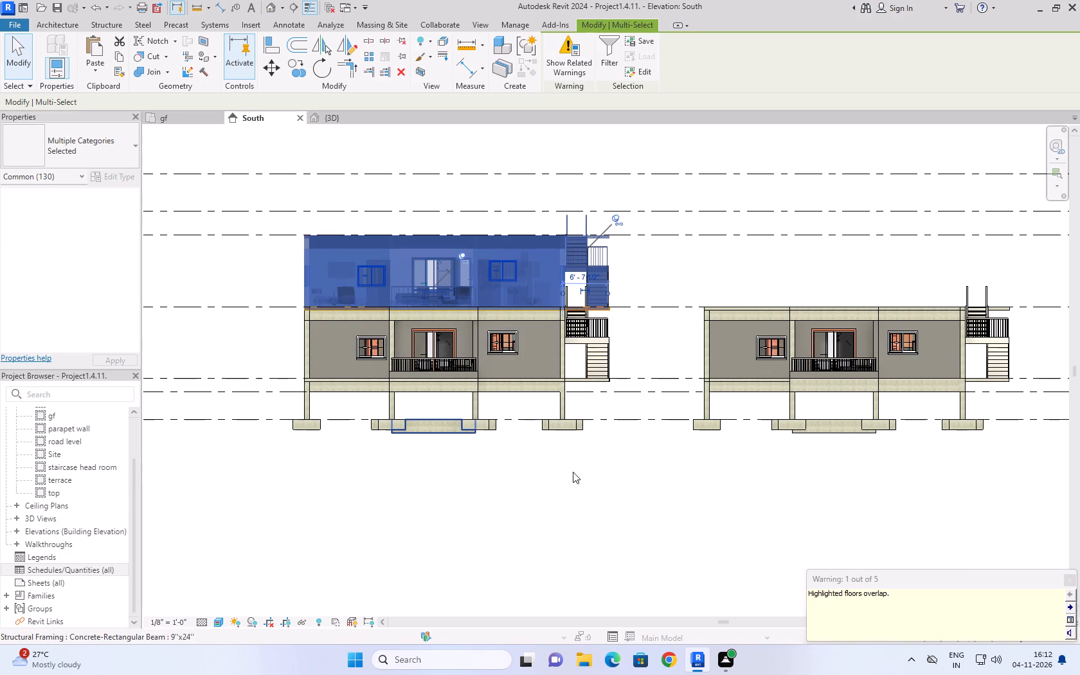
click(1070, 580)
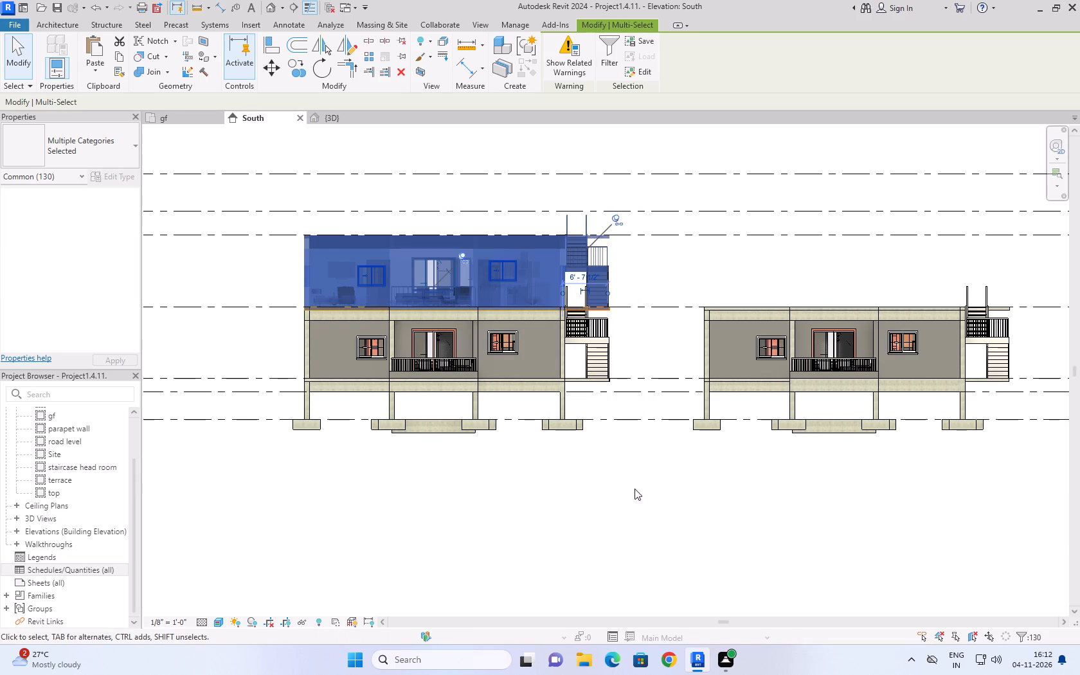
click(582, 489)
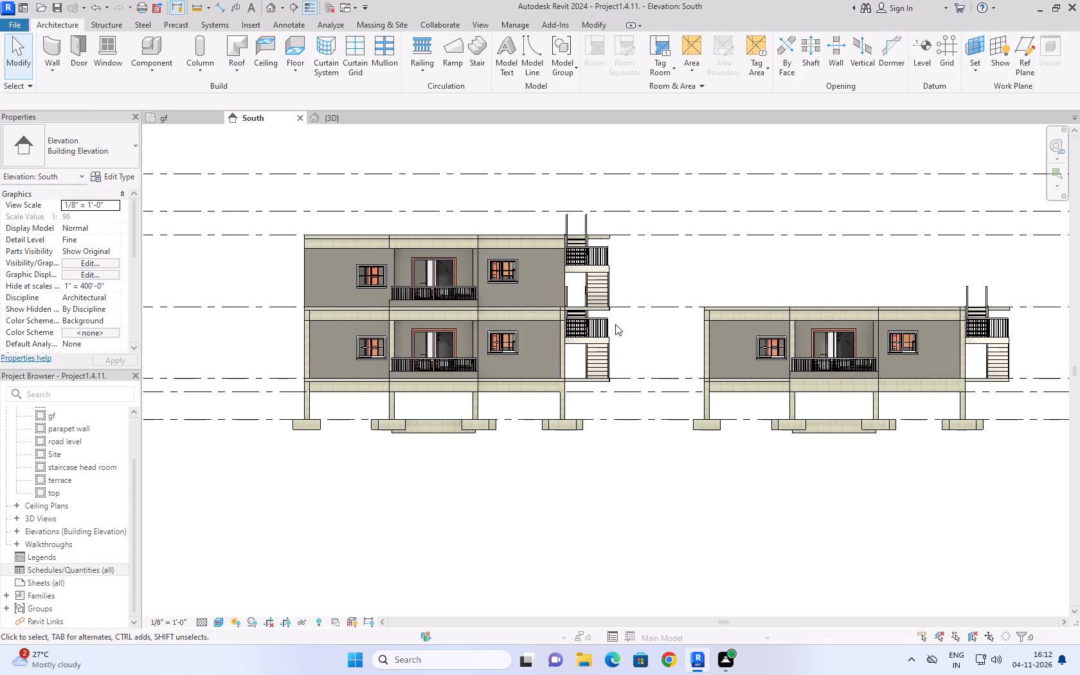
Delete the duplicate 6-inch floor slab at the left-hand building's 1st floor level.
click(604, 307)
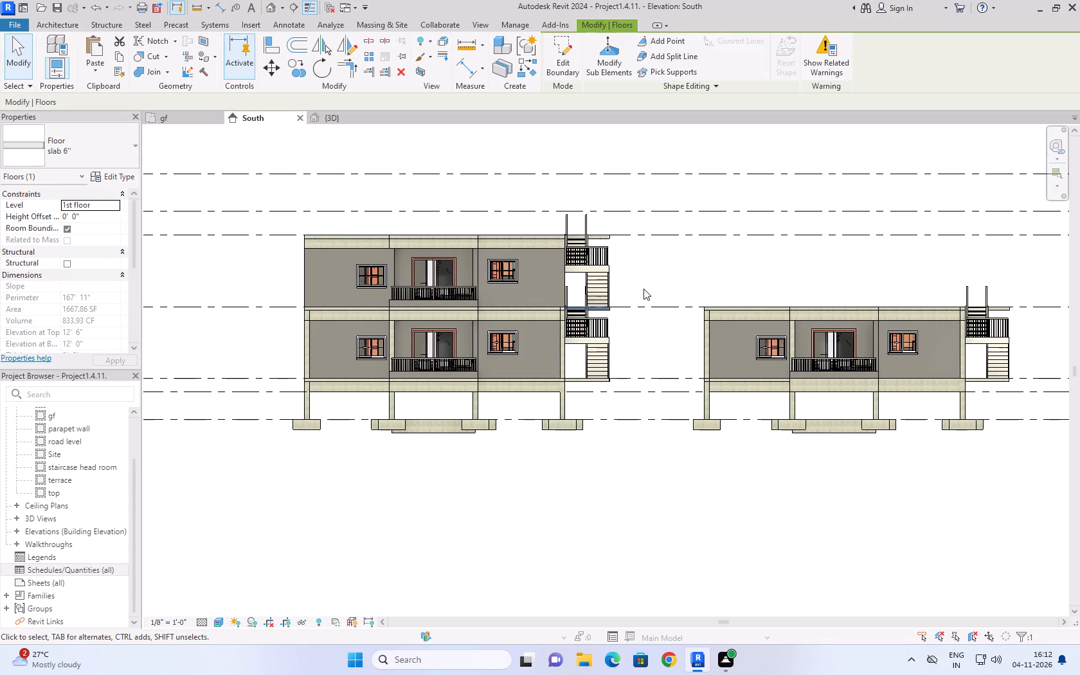
key(Delete)
click(620, 471)
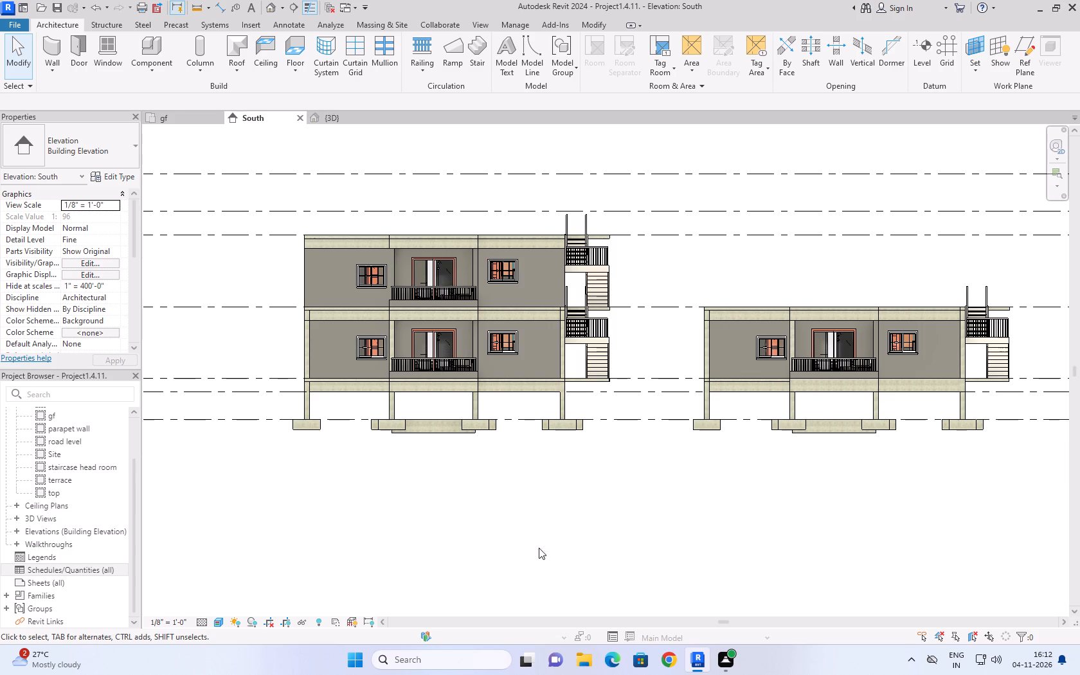
Review both buildings in the 3D view, checking the left-hand building's new upper storey, balconies, stairs and slabs.
click(331, 469)
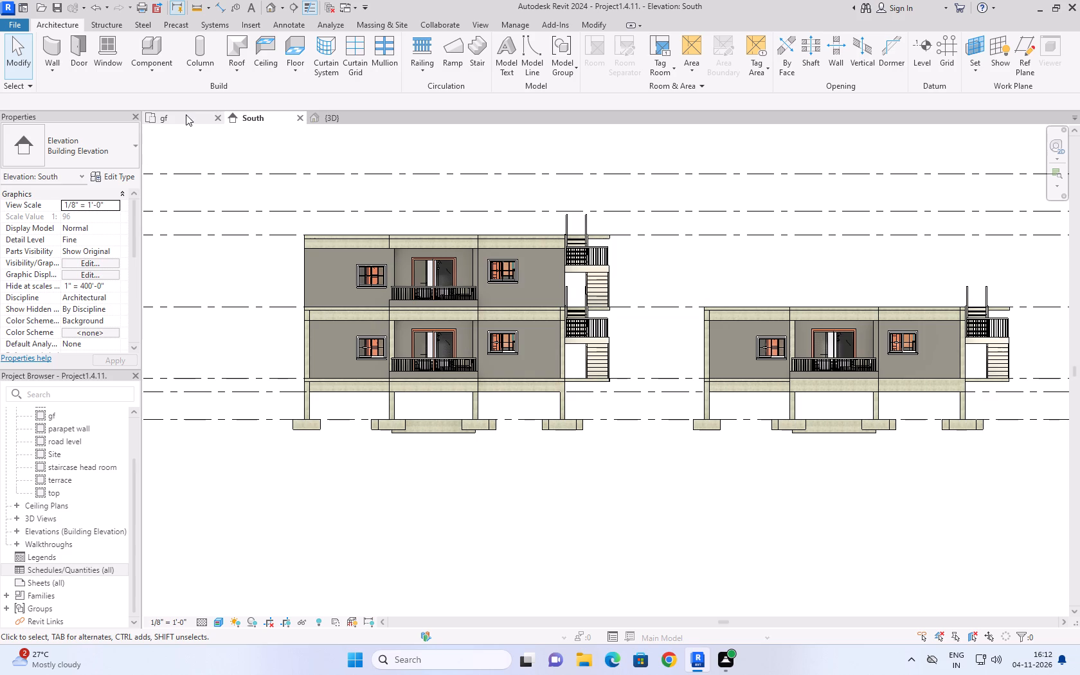
click(330, 114)
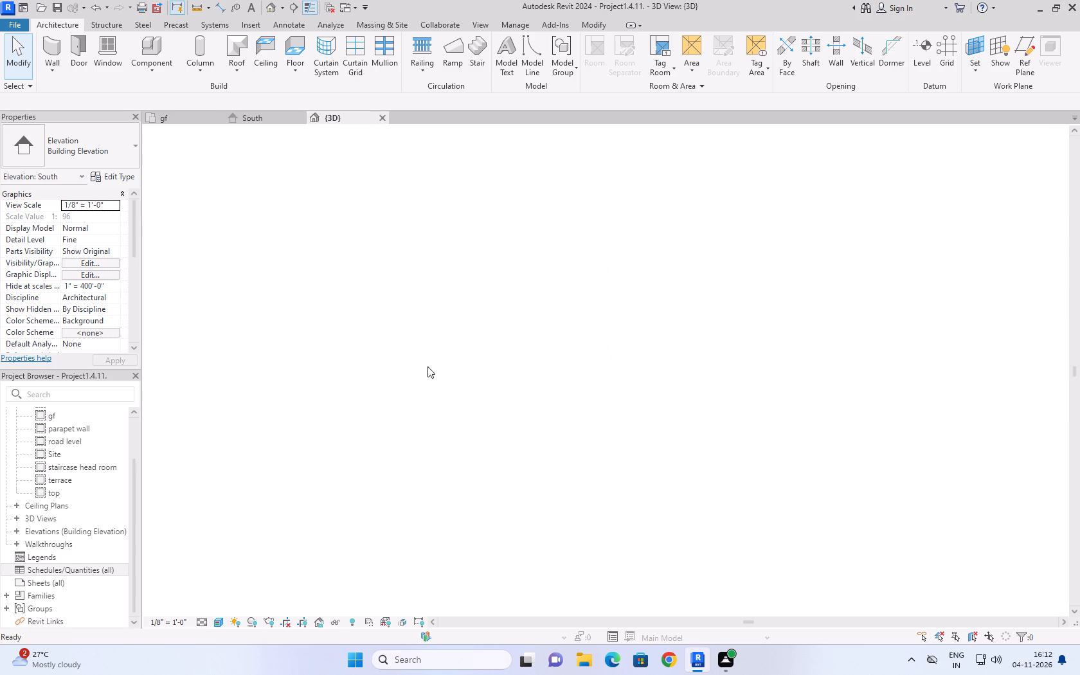
click(504, 440)
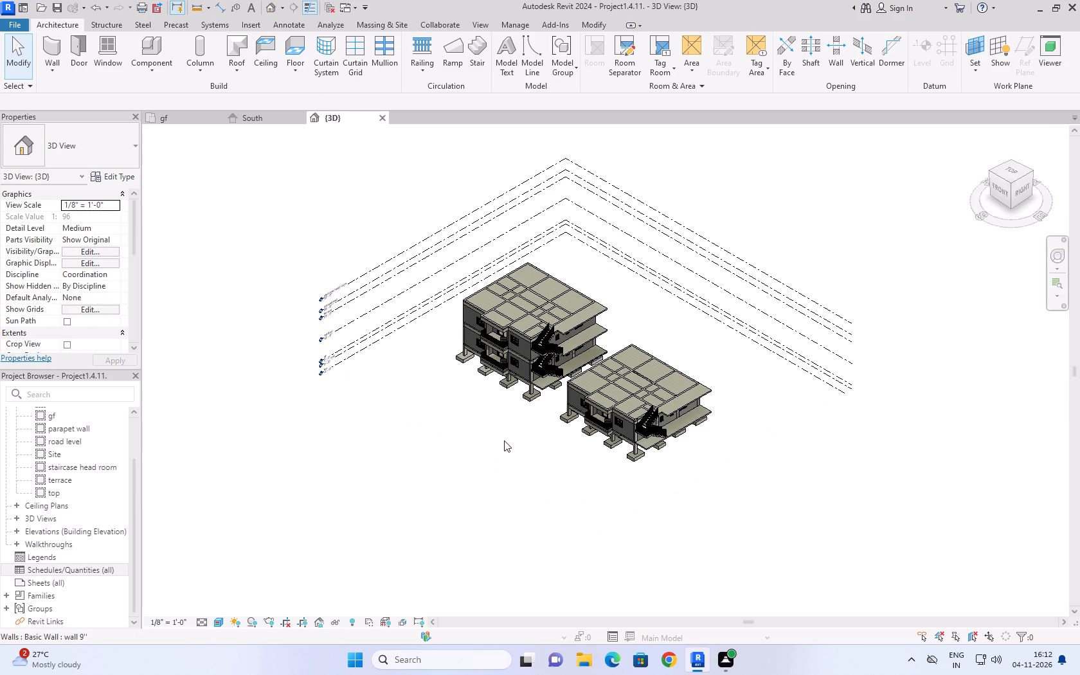
click(532, 465)
scroll(557, 365, up, 10)
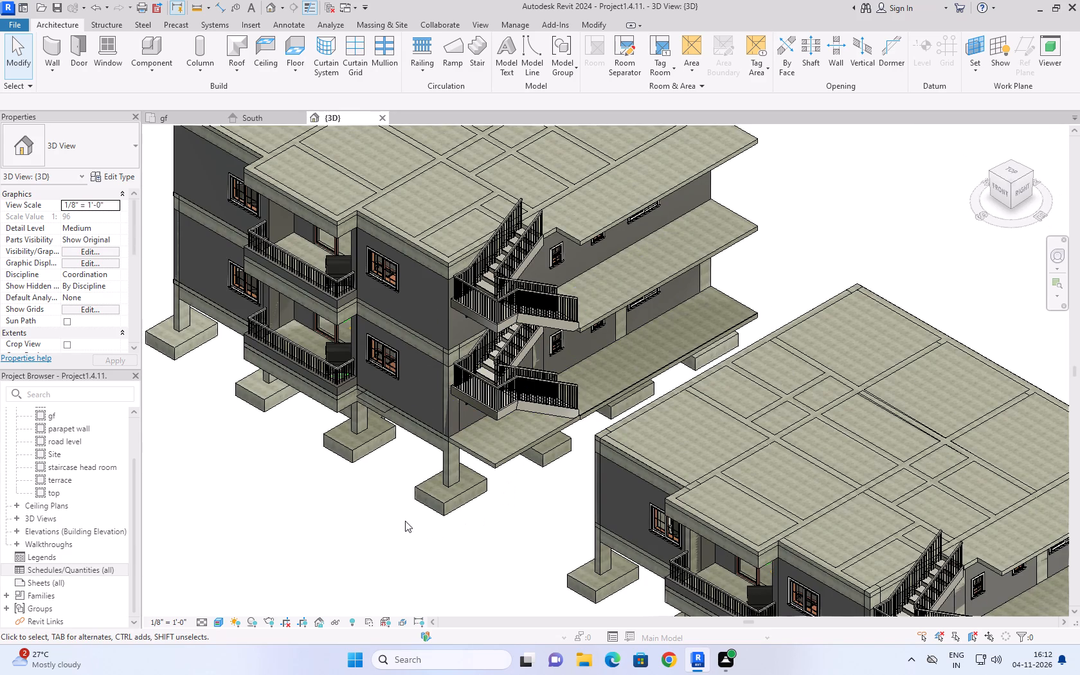
scroll(404, 546, down, 1)
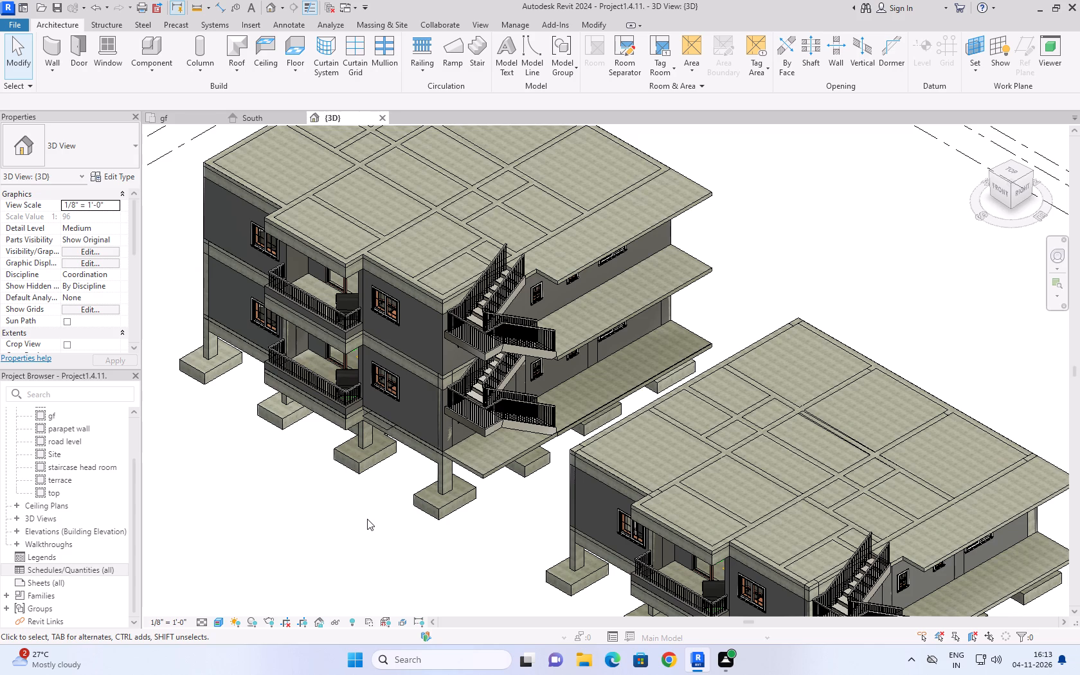
click(257, 469)
scroll(343, 527, down, 6)
scroll(493, 553, down, 4)
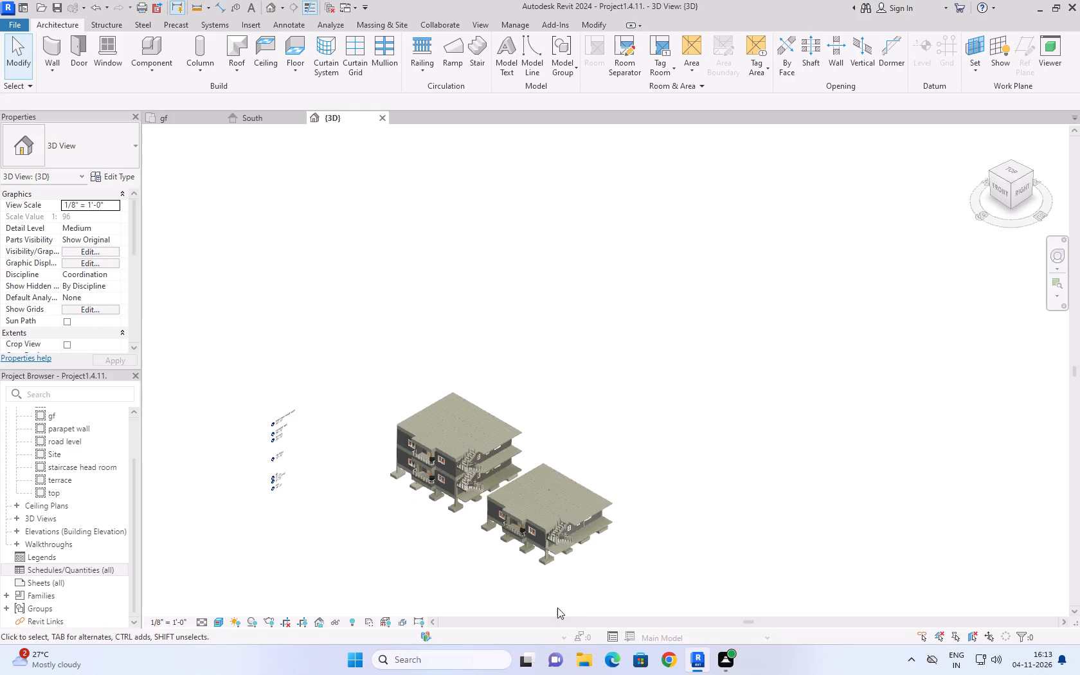
scroll(558, 605, up, 4)
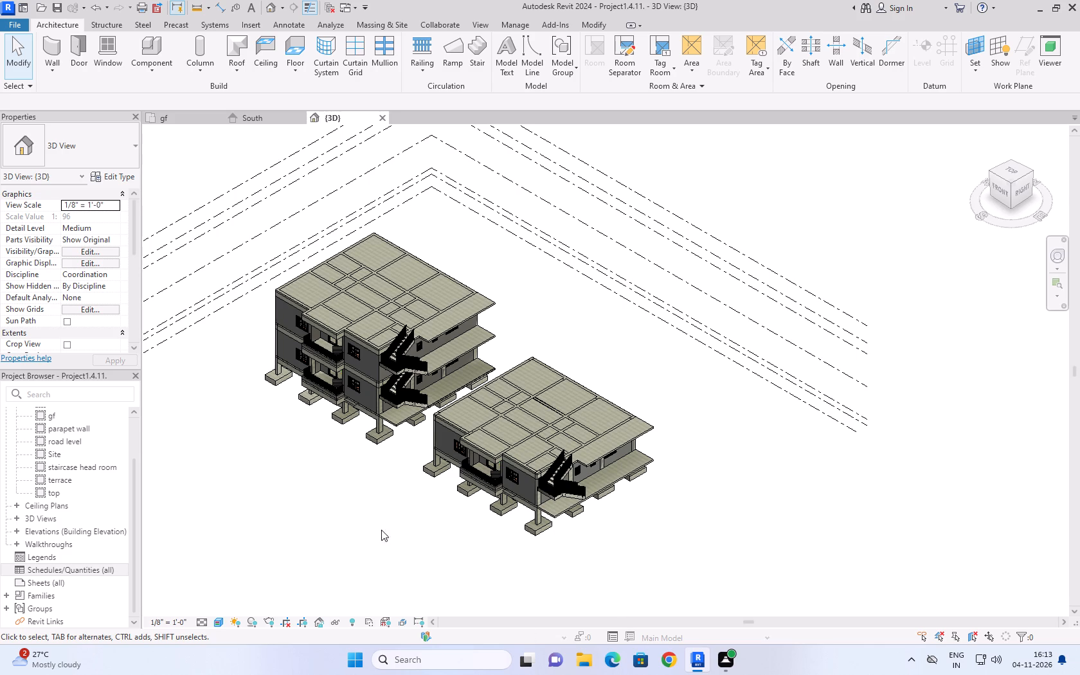
click(370, 513)
Inspect the left-hand building's front facade, balcony door and top slab up close in 3D, plus the gf plan and South elevation.
scroll(566, 535, up, 3)
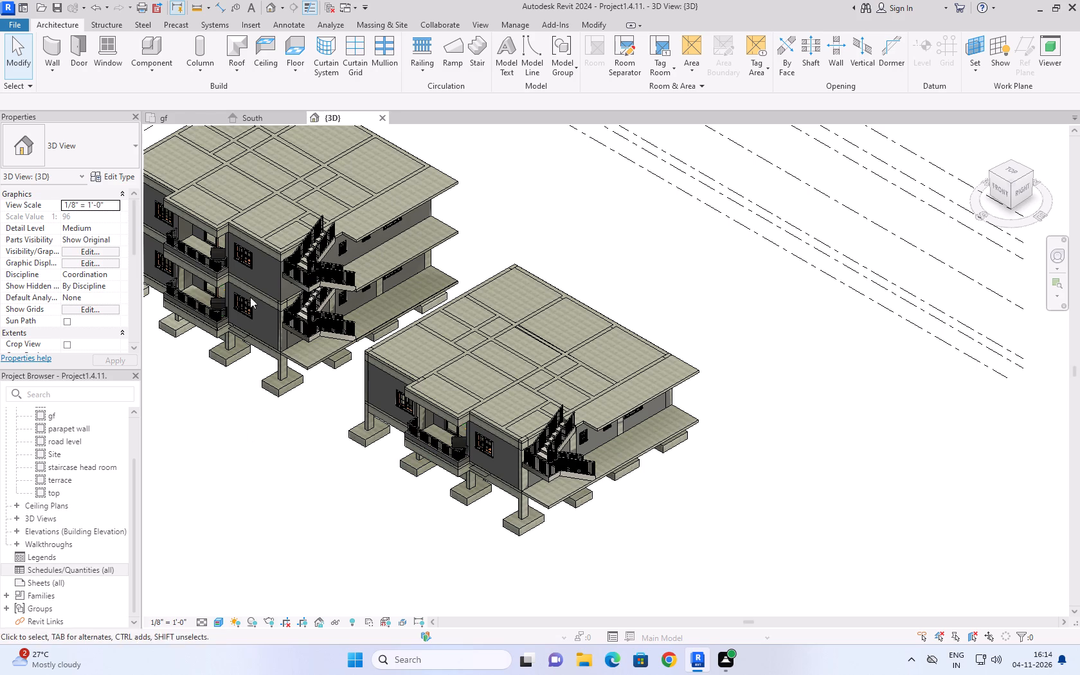
scroll(178, 237, up, 4)
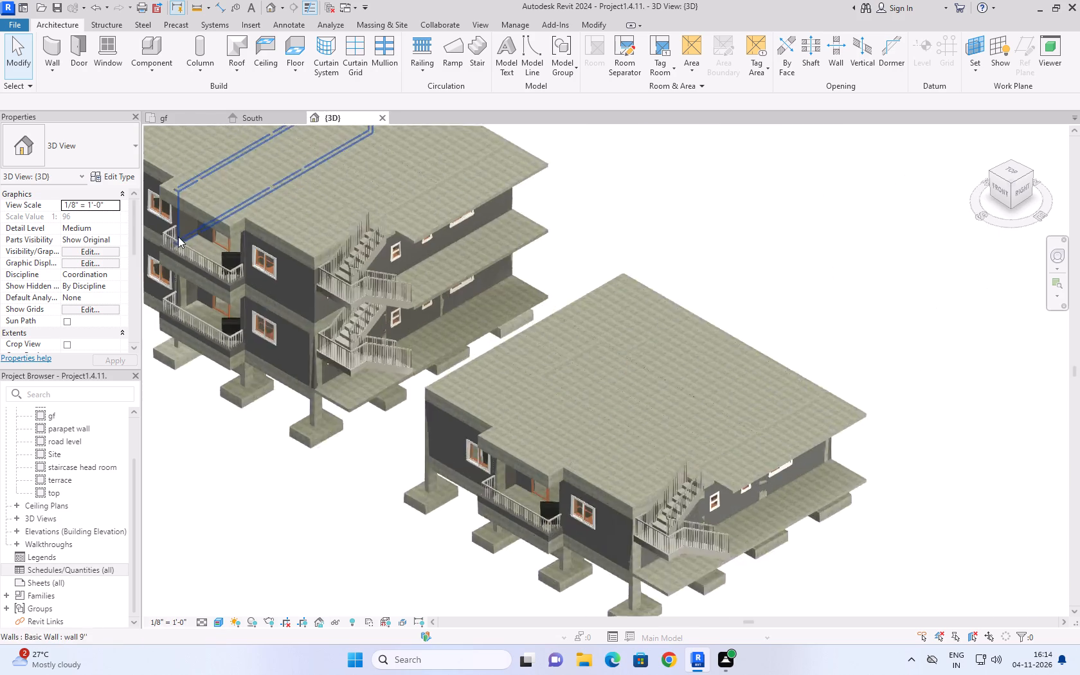
scroll(204, 237, up, 4)
shift+middle_drag(236, 266, 253, 240)
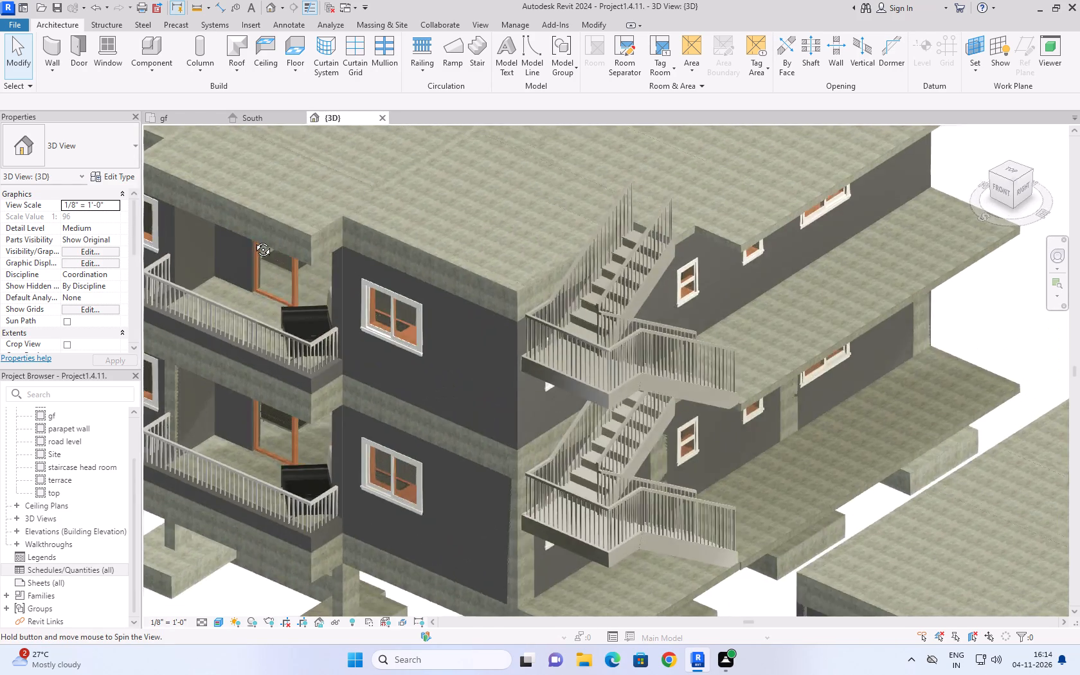
shift+middle_drag(253, 240, 361, 192)
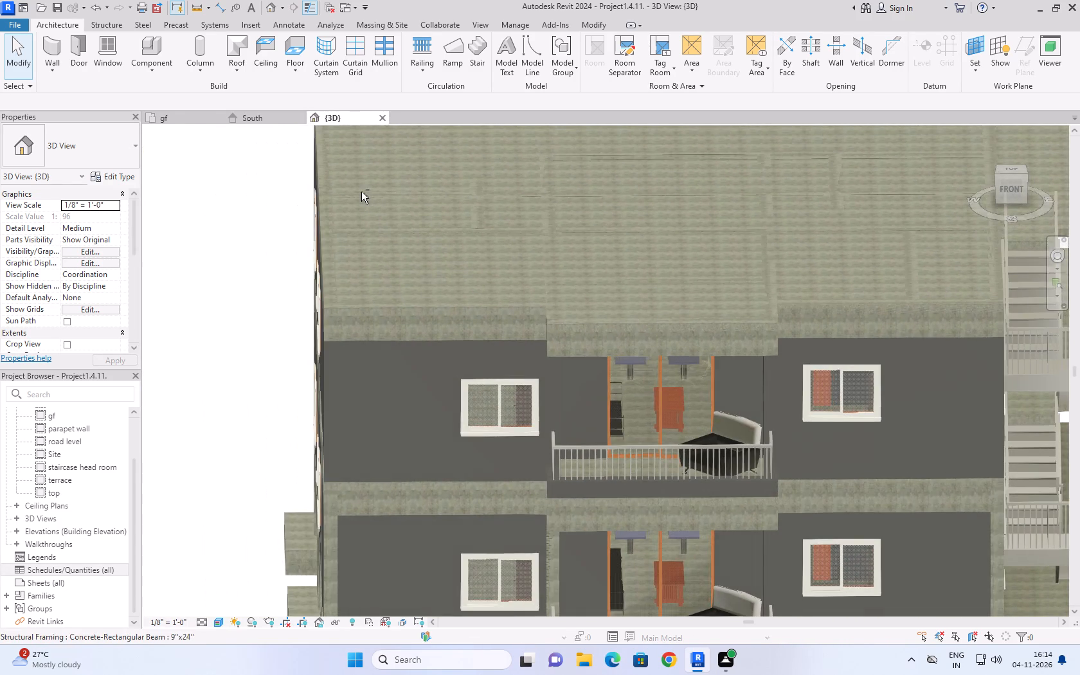
shift+middle_drag(678, 396, 681, 305)
middle_drag(699, 268, 574, 422)
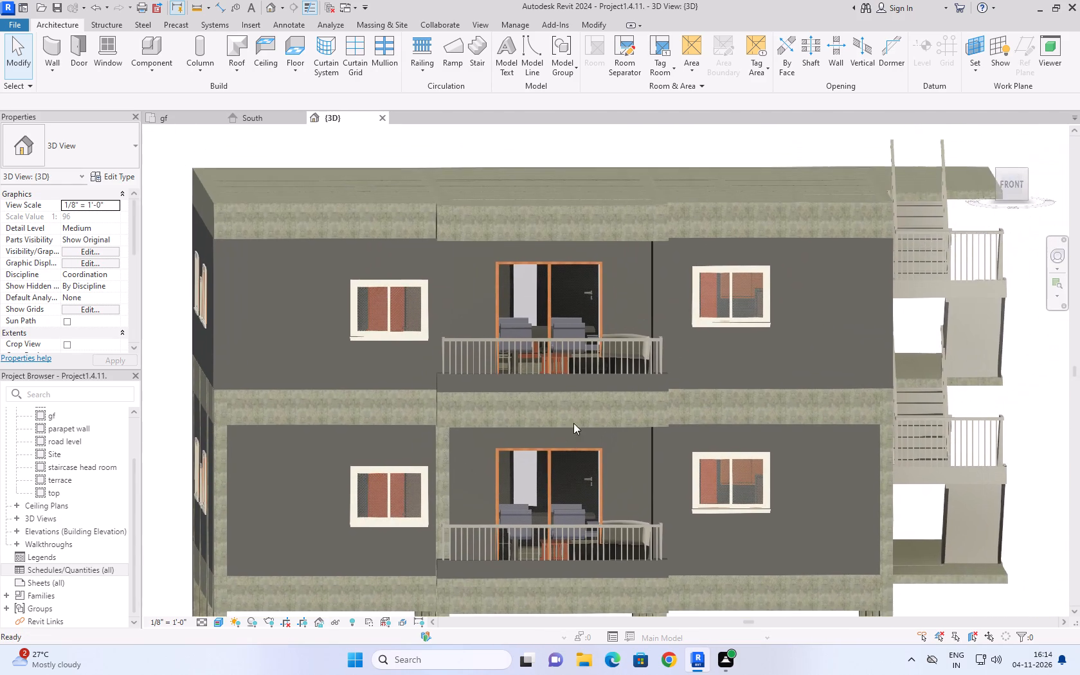
scroll(584, 309, up, 4)
right_click(584, 308)
scroll(584, 308, up, 1)
click(519, 310)
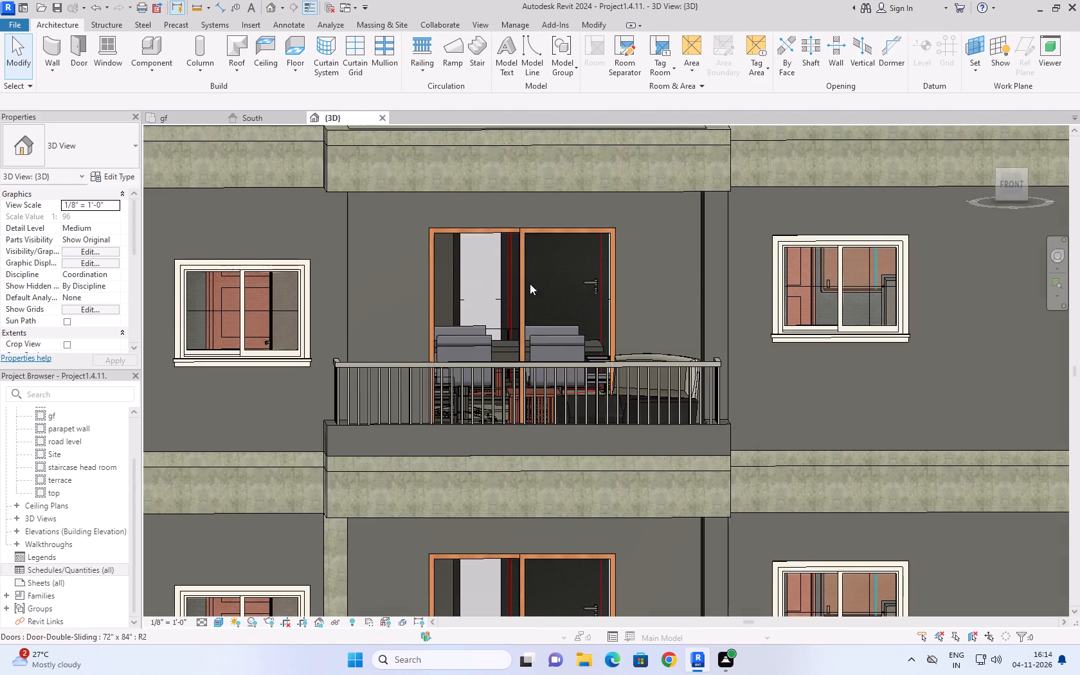
scroll(530, 282, up, 7)
shift+middle_drag(537, 278, 519, 393)
scroll(526, 388, down, 11)
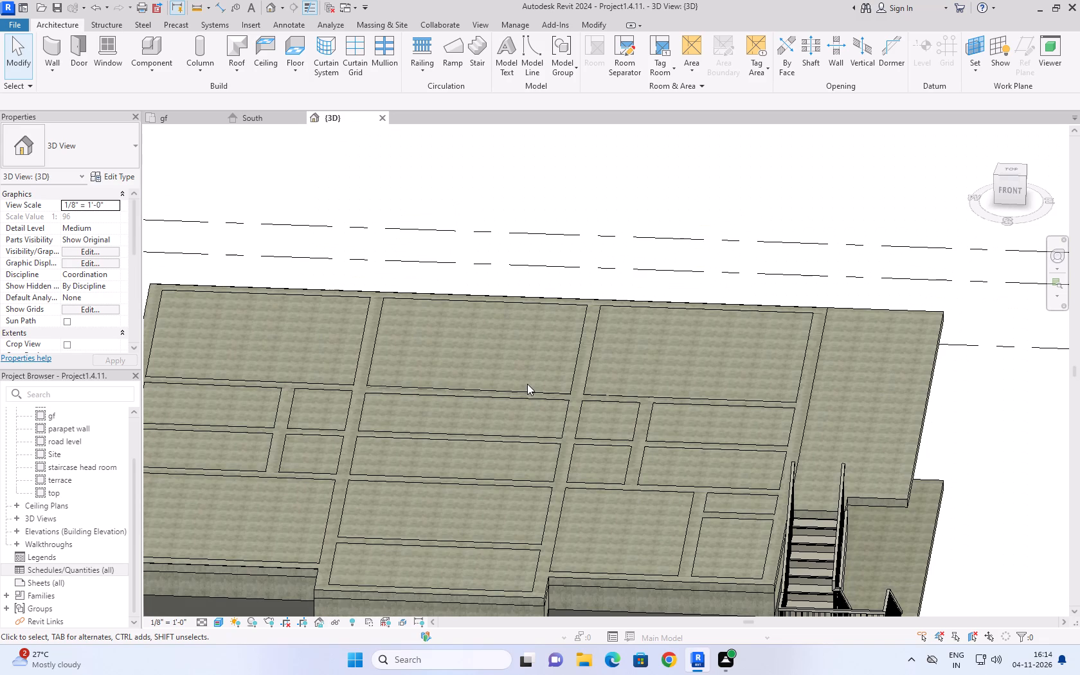
scroll(685, 275, down, 3)
scroll(684, 380, down, 1)
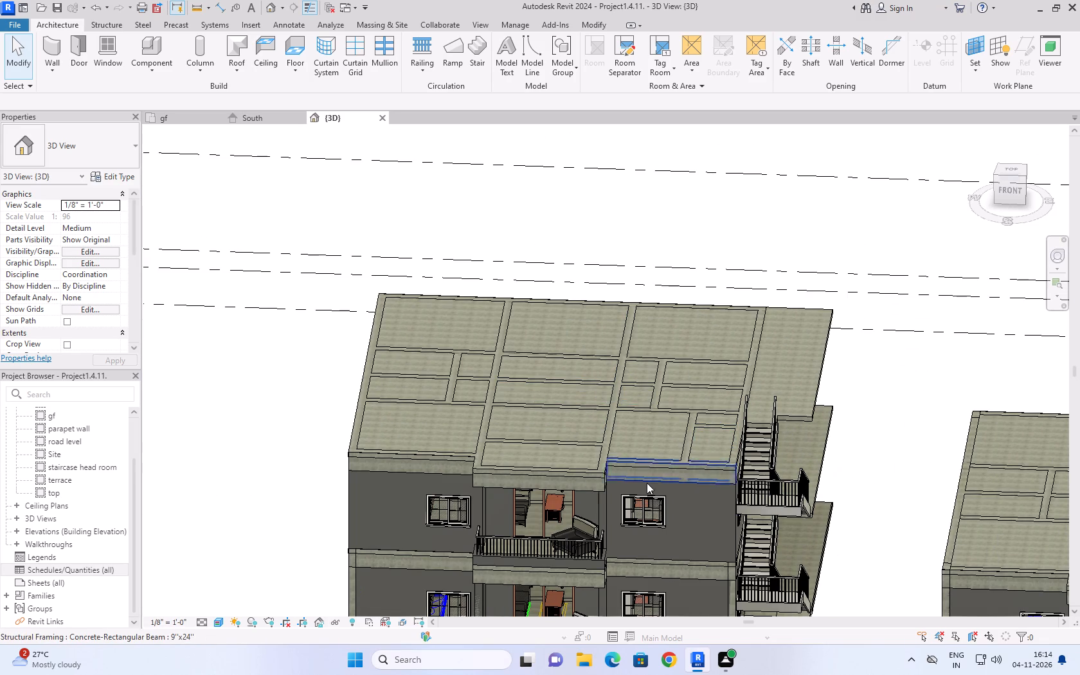
scroll(734, 413, down, 2)
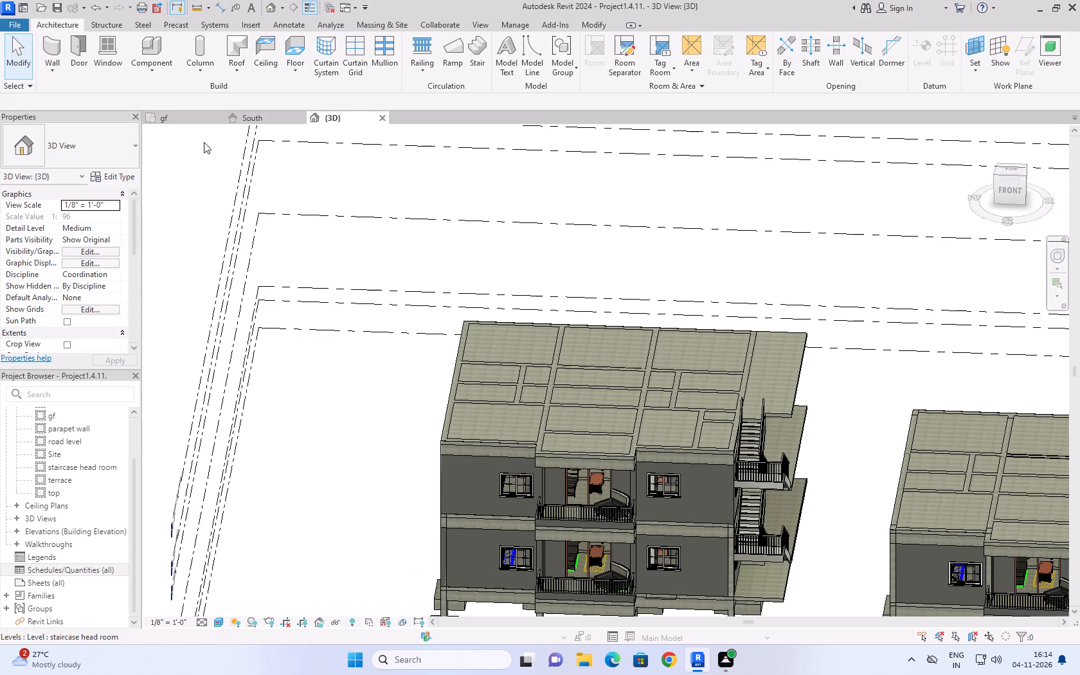
click(190, 119)
click(499, 498)
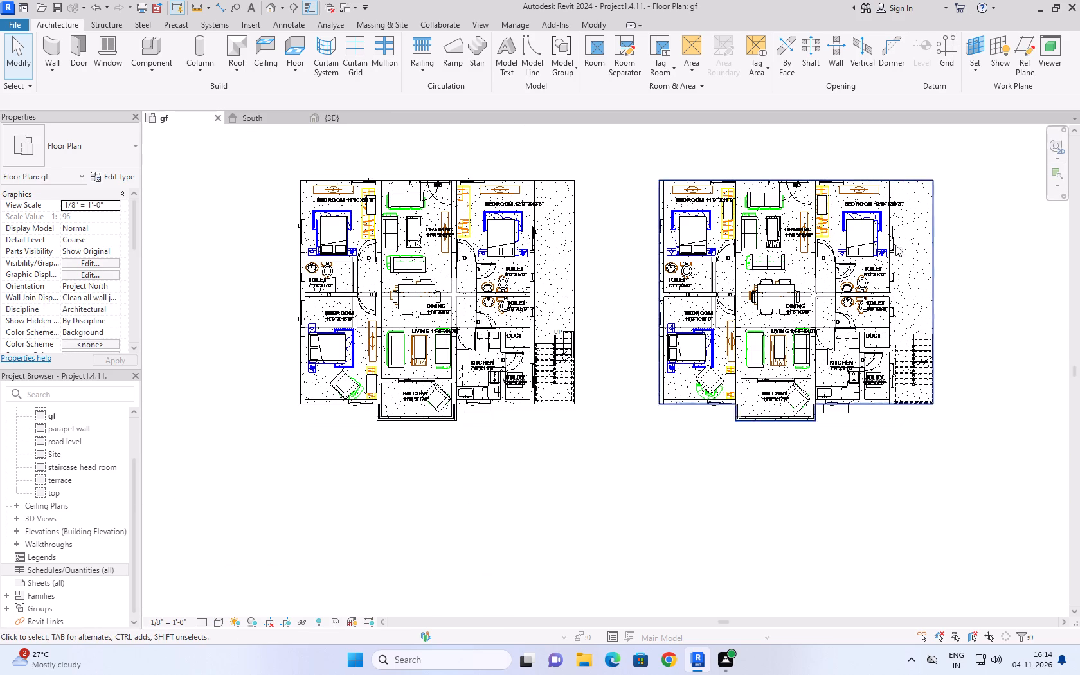
click(270, 117)
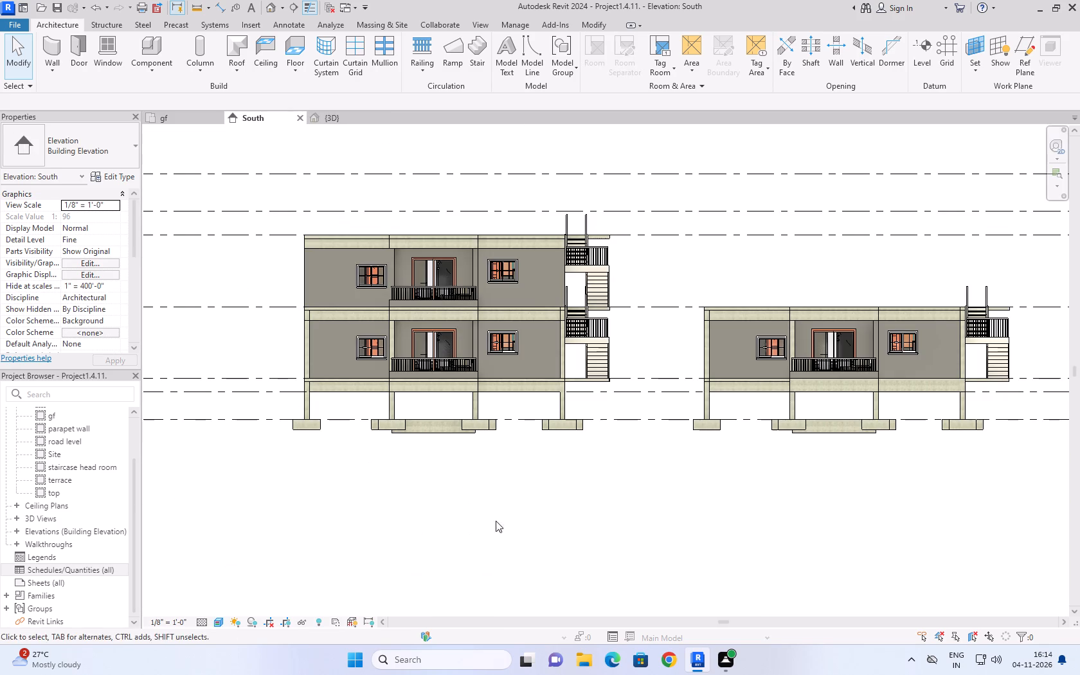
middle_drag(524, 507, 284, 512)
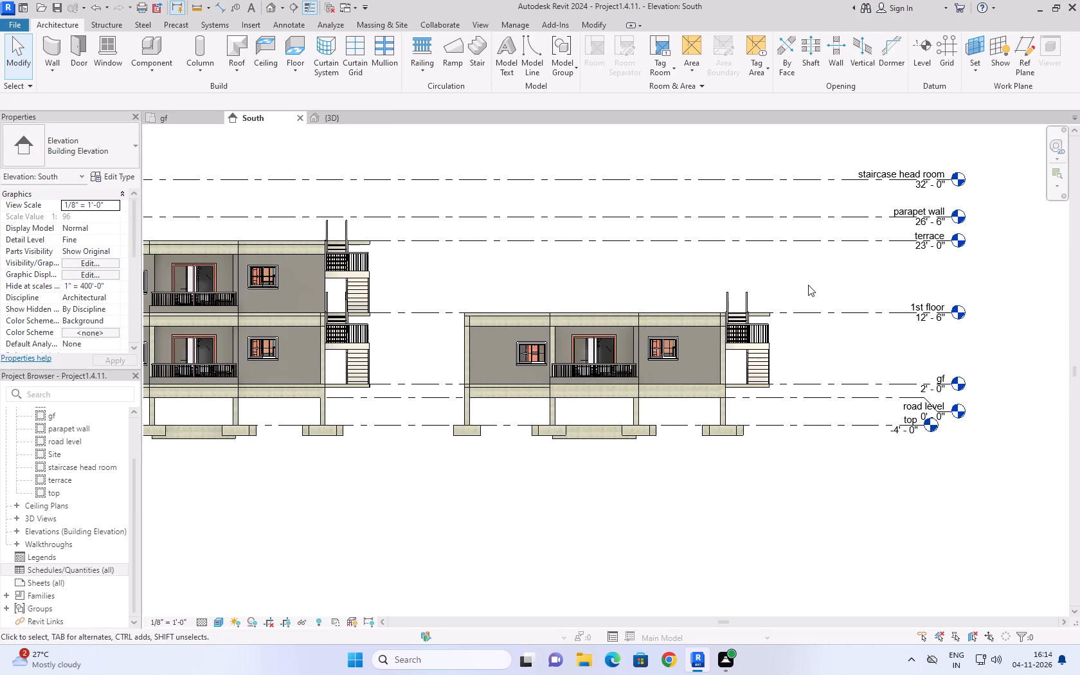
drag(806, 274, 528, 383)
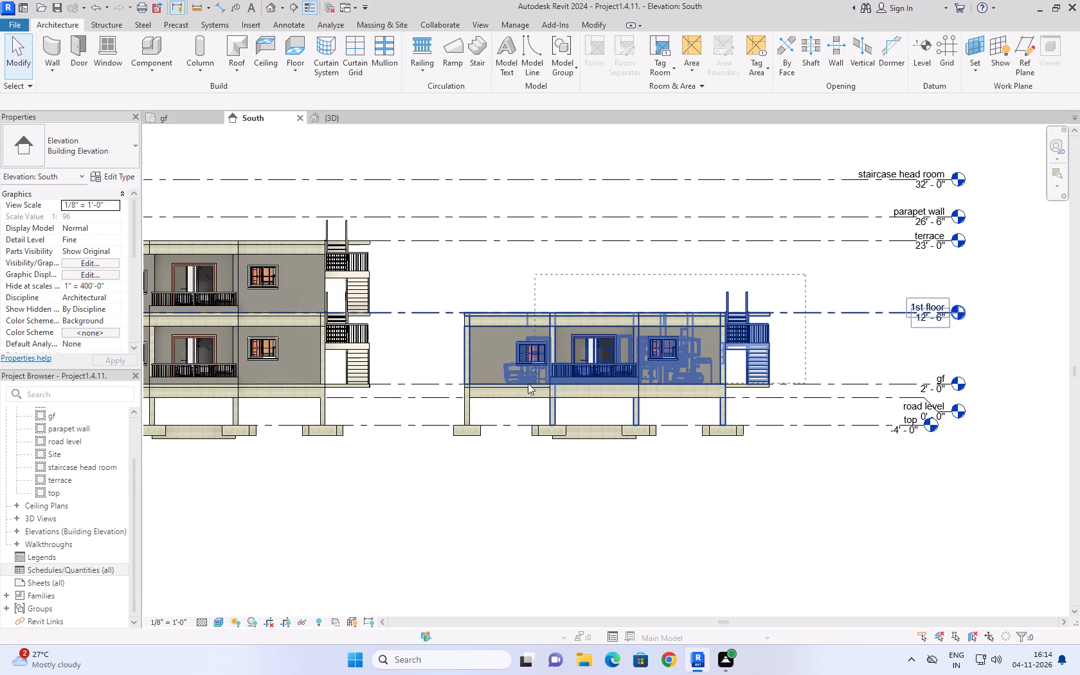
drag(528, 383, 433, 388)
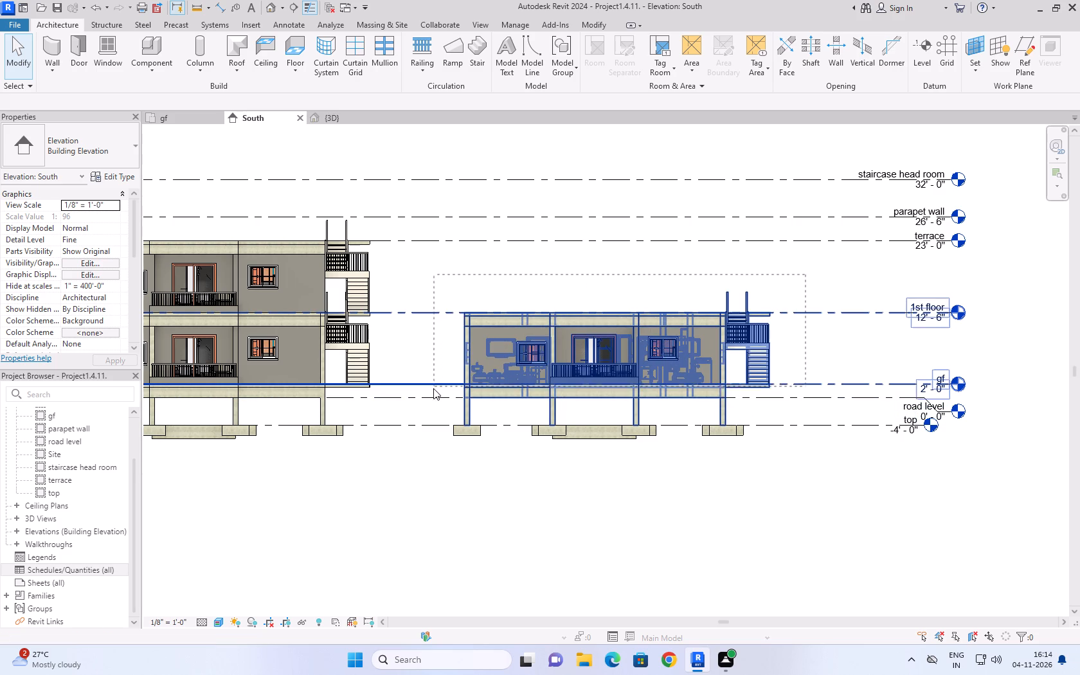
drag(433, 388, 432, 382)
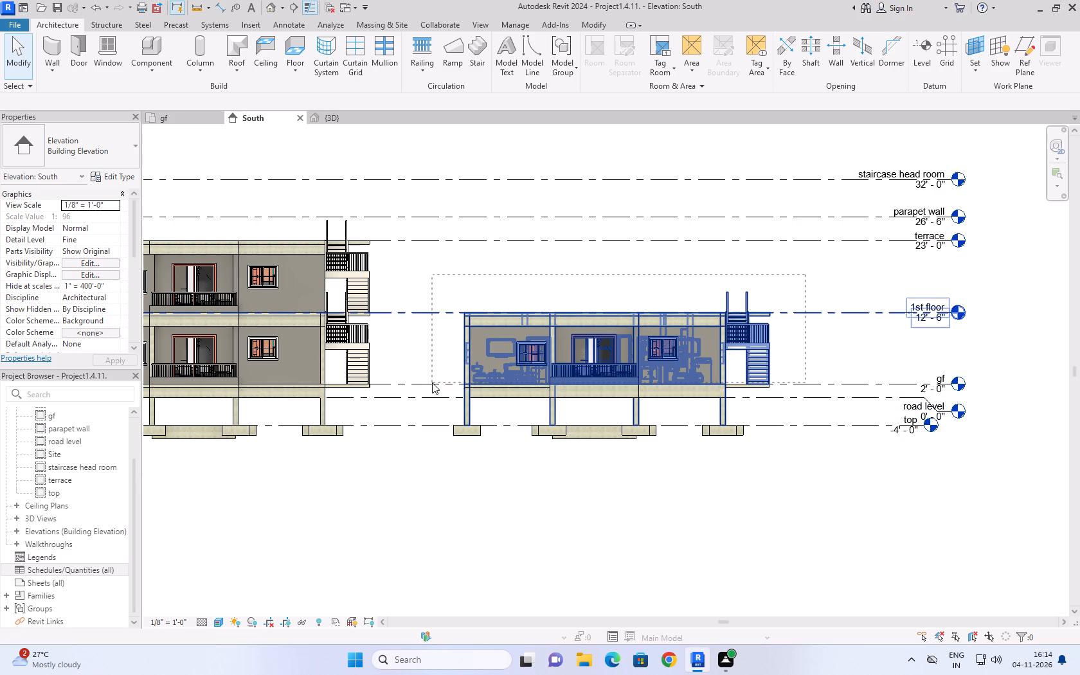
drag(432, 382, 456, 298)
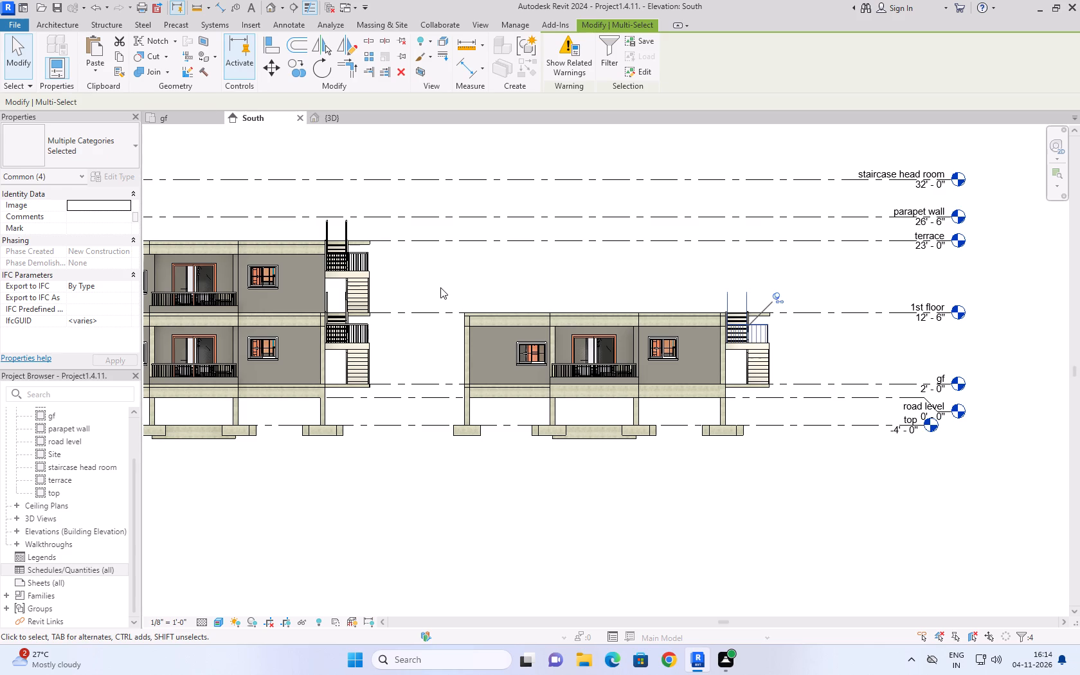
Copy all ground-floor elements of the right-hand building, keeping every filter category, and paste them aligned to the 1st floor level.
drag(440, 287, 661, 390)
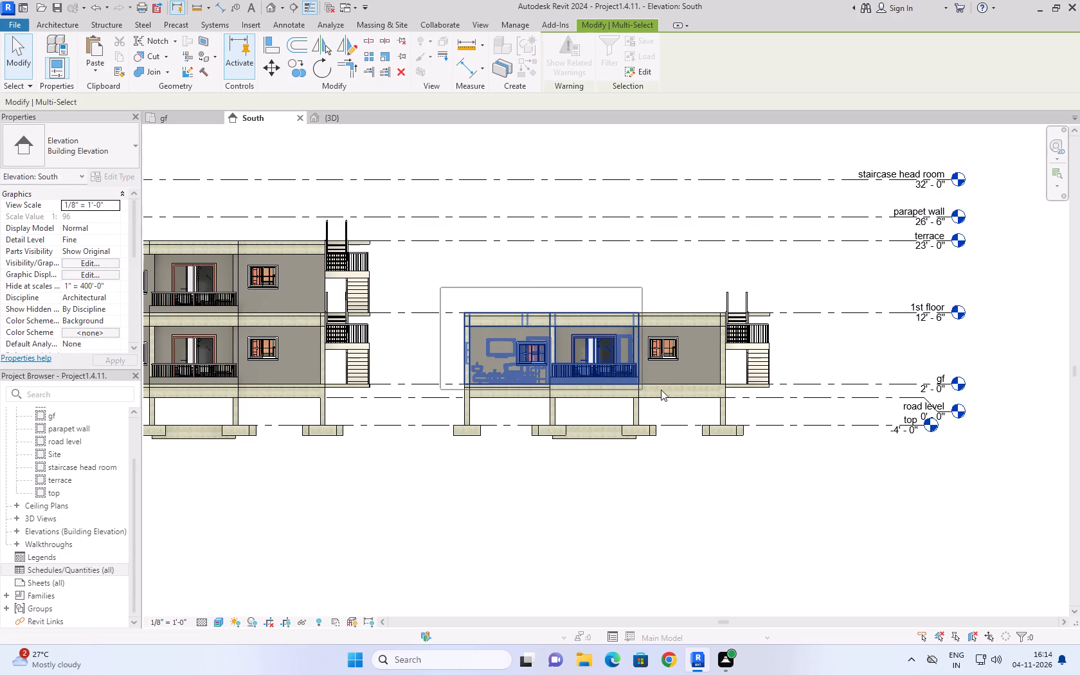
drag(661, 390, 806, 368)
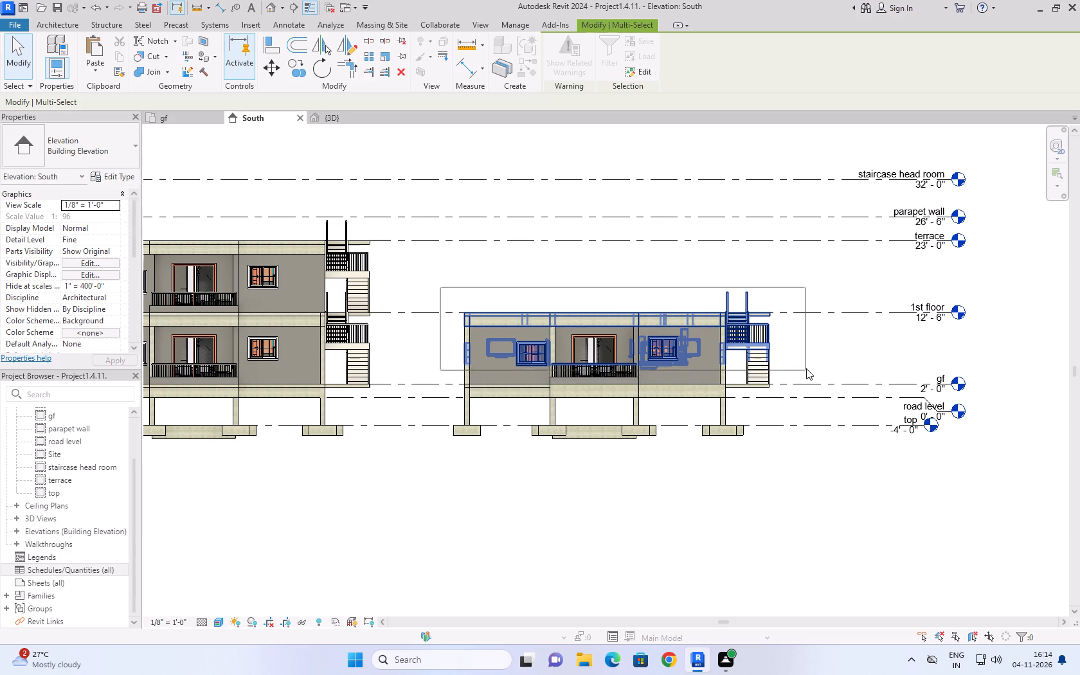
drag(806, 368, 821, 391)
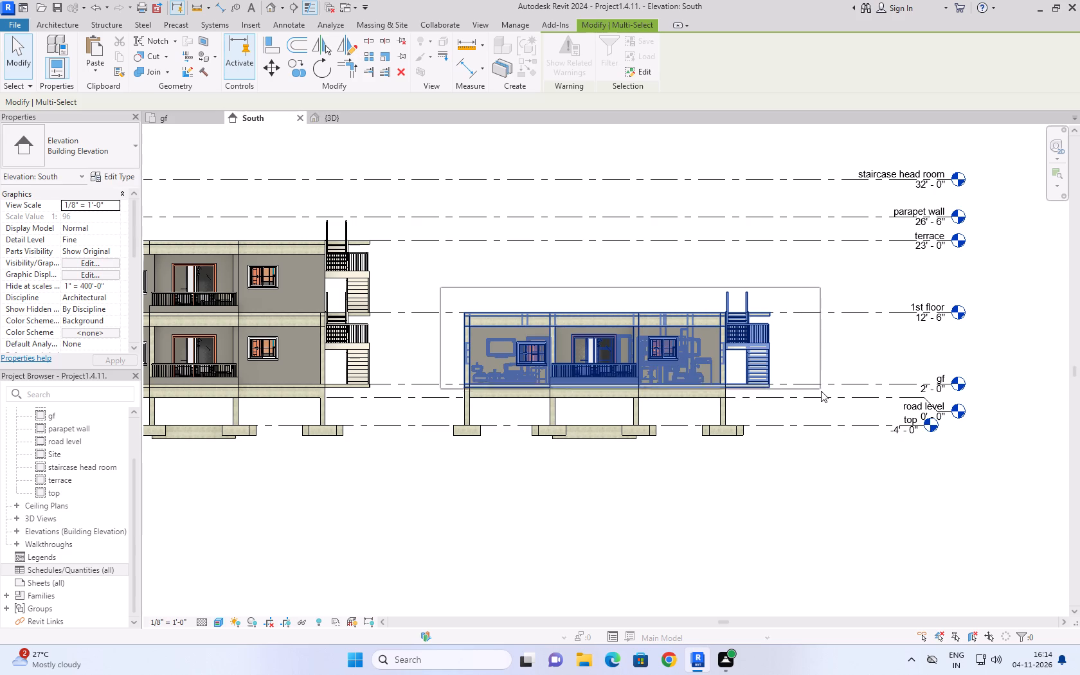
drag(821, 391, 821, 392)
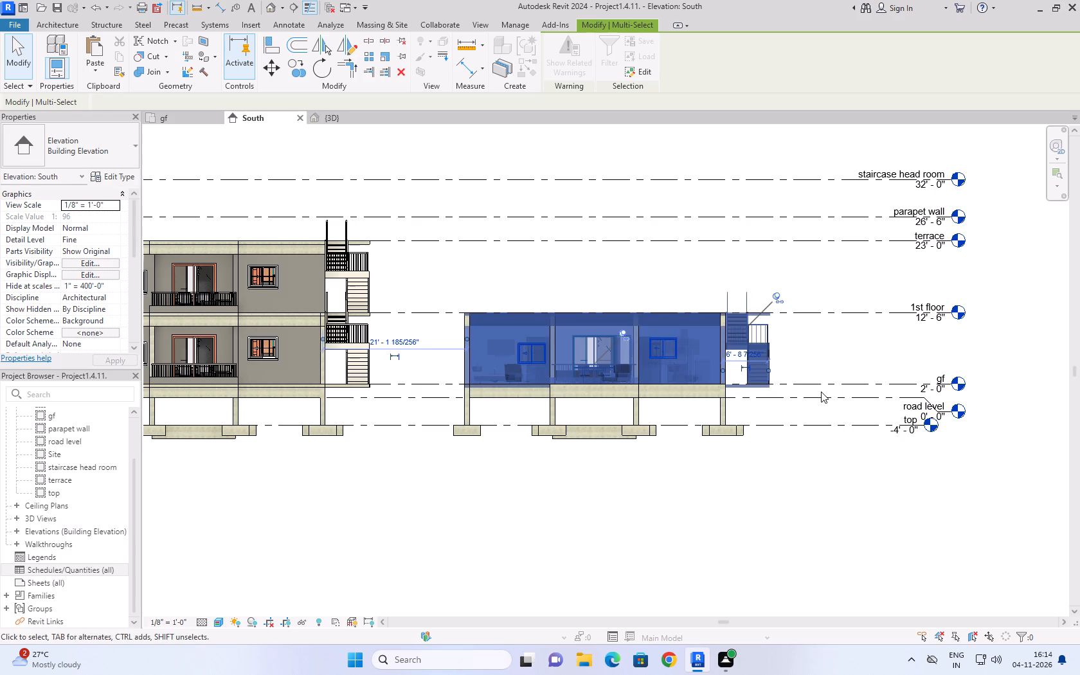
click(606, 49)
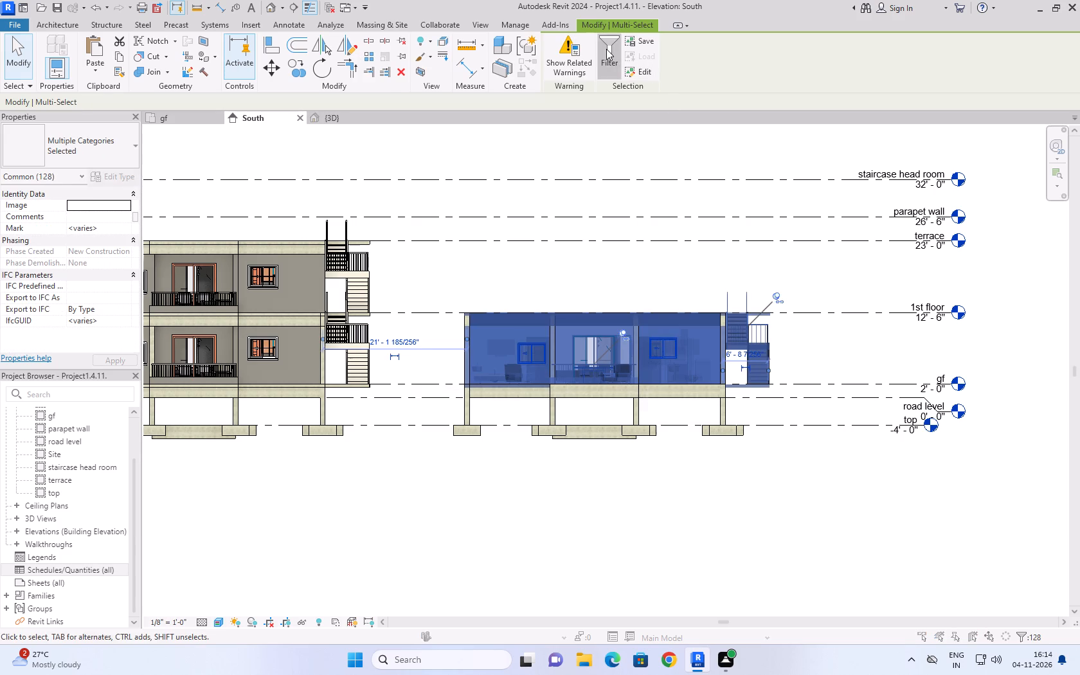
scroll(669, 295, down, 7)
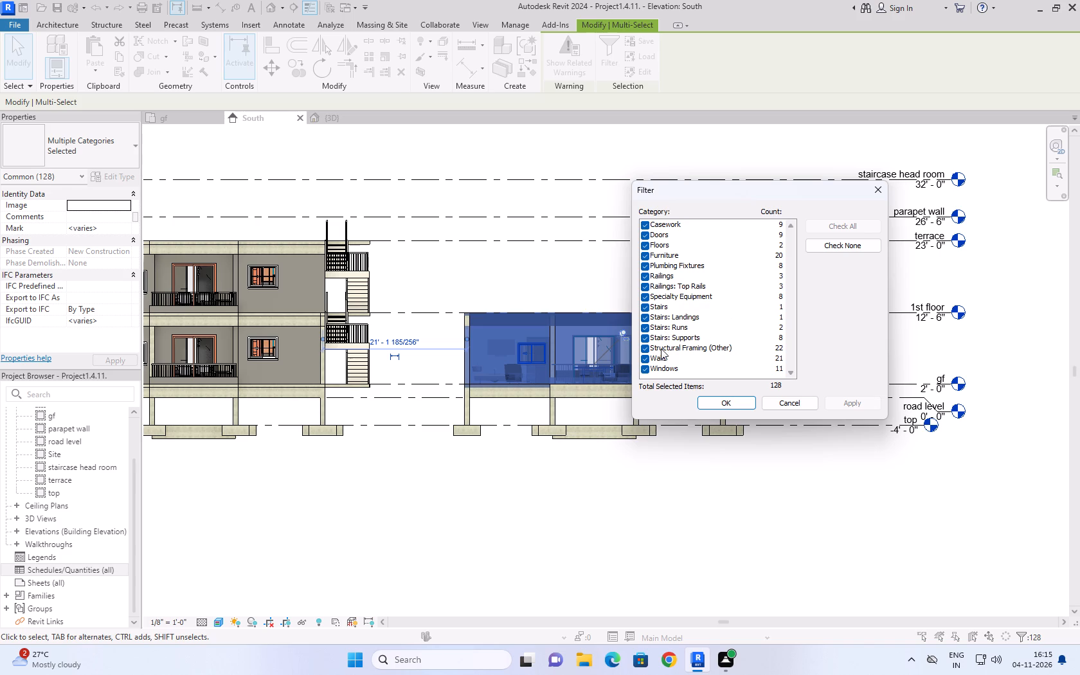
scroll(664, 336, up, 4)
click(729, 399)
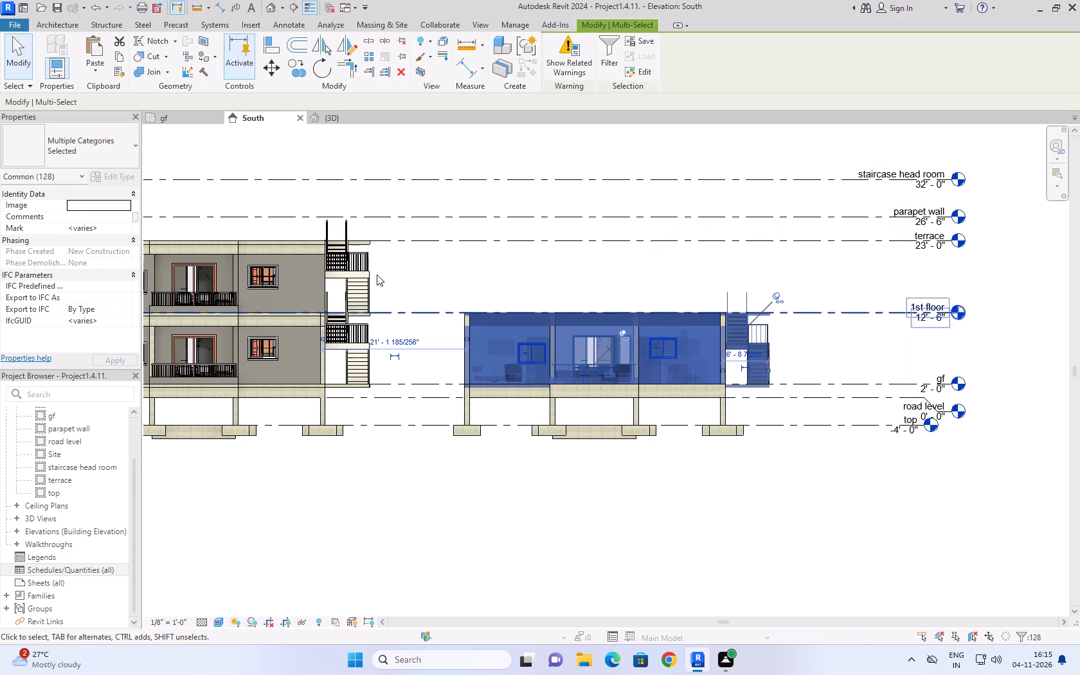
click(116, 58)
click(104, 69)
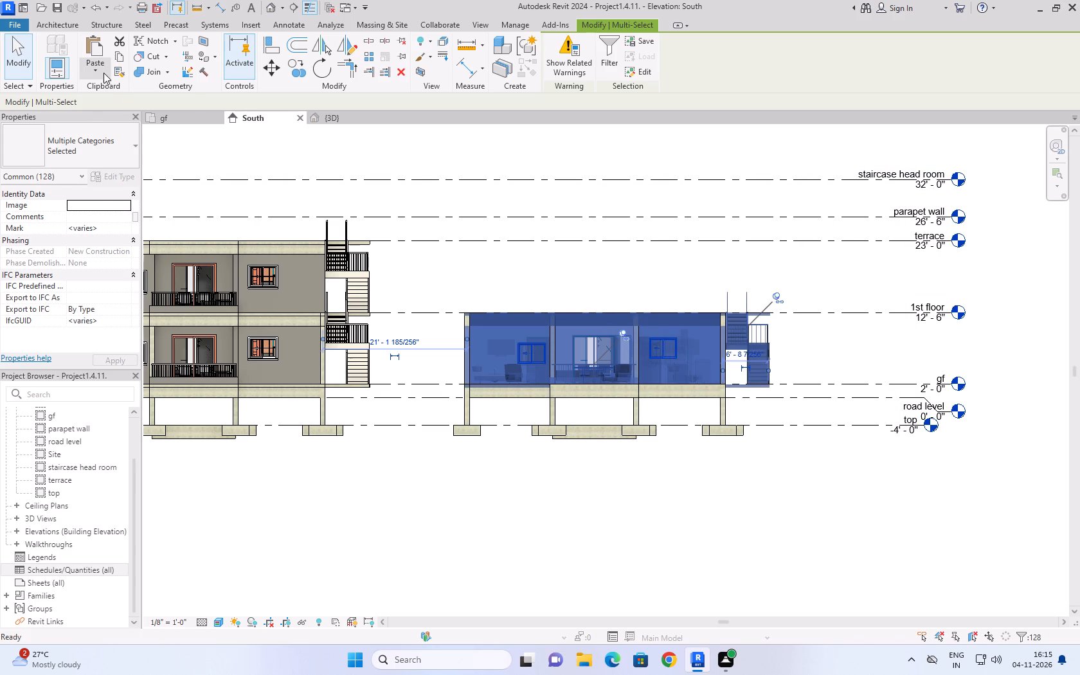
click(120, 110)
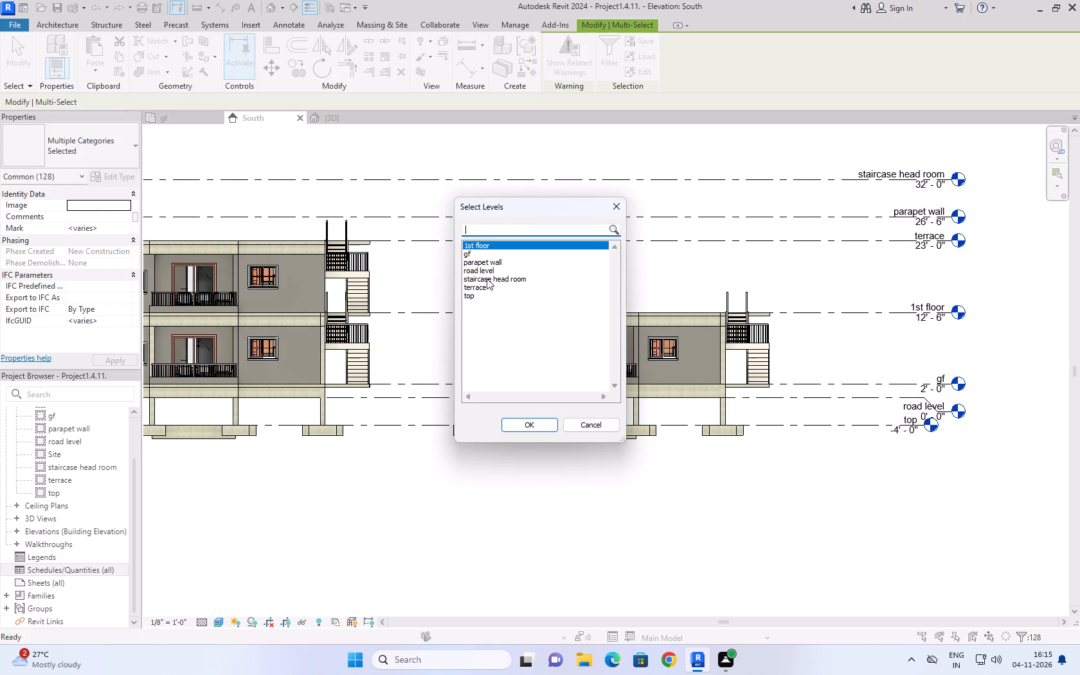
click(513, 427)
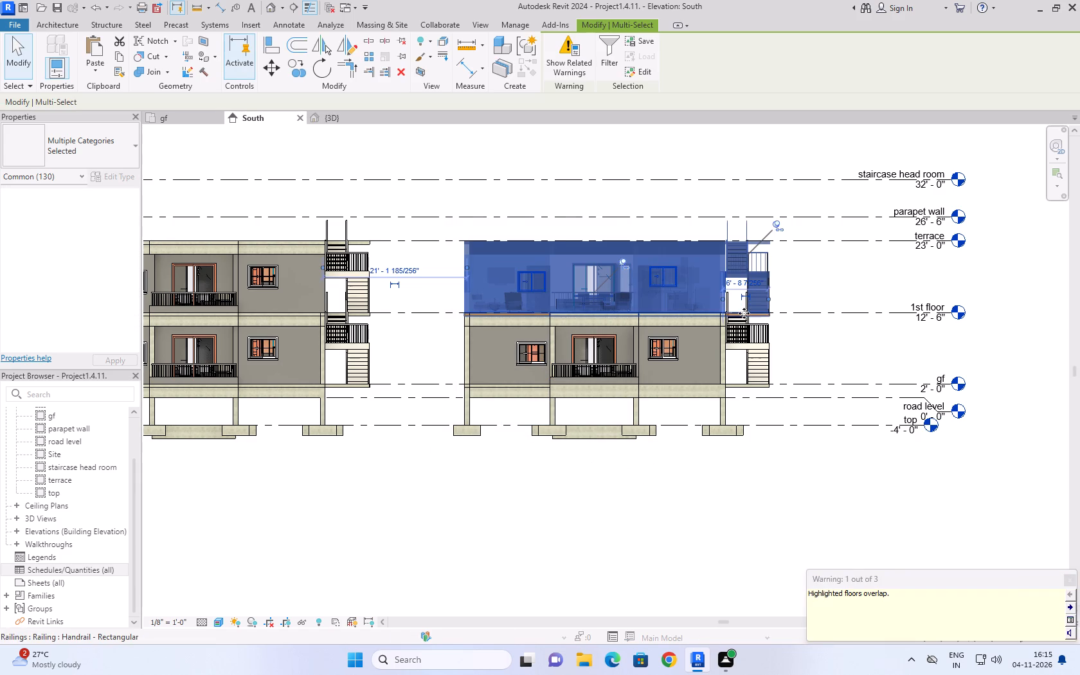
click(1072, 580)
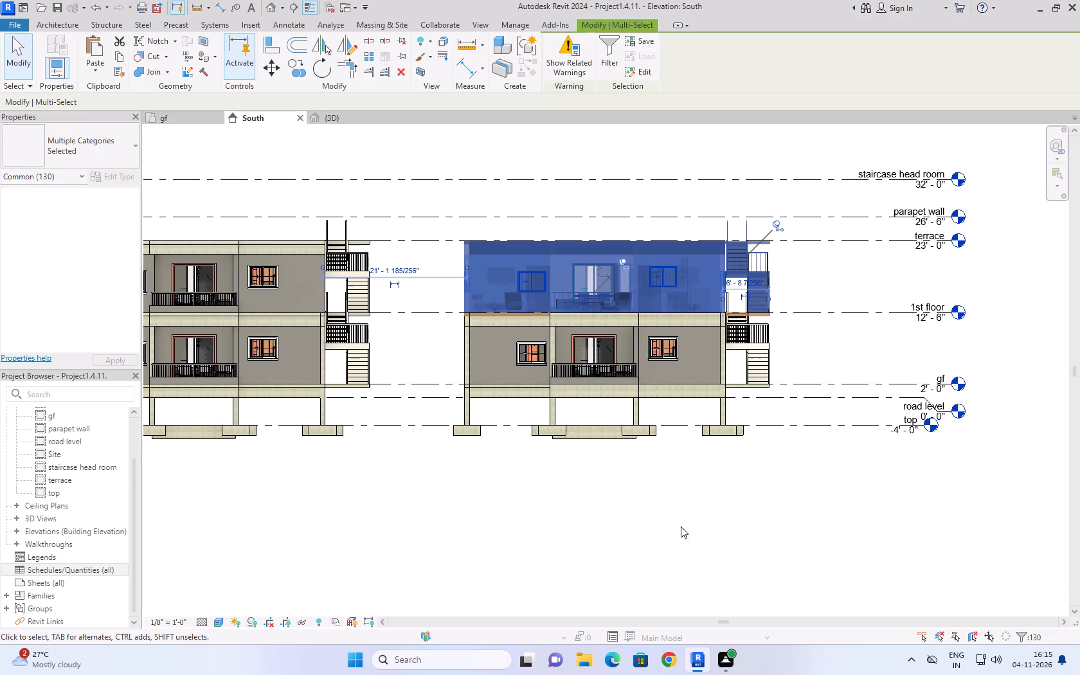
click(681, 523)
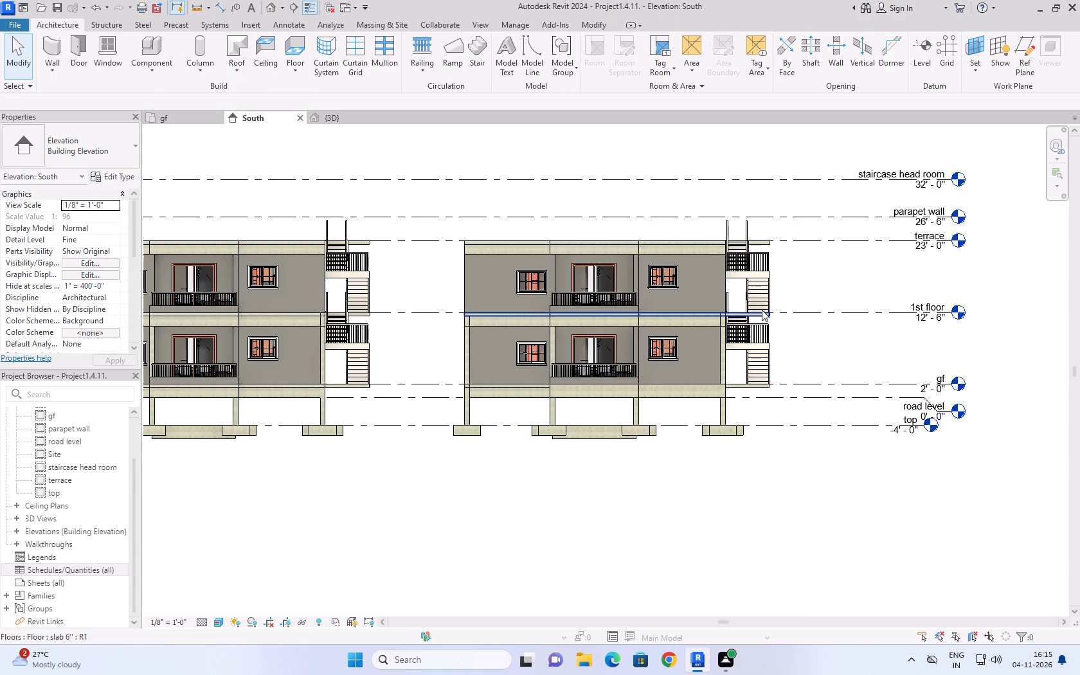
Delete the duplicate 6-inch floor slab at the right-hand building's 1st floor level.
click(762, 312)
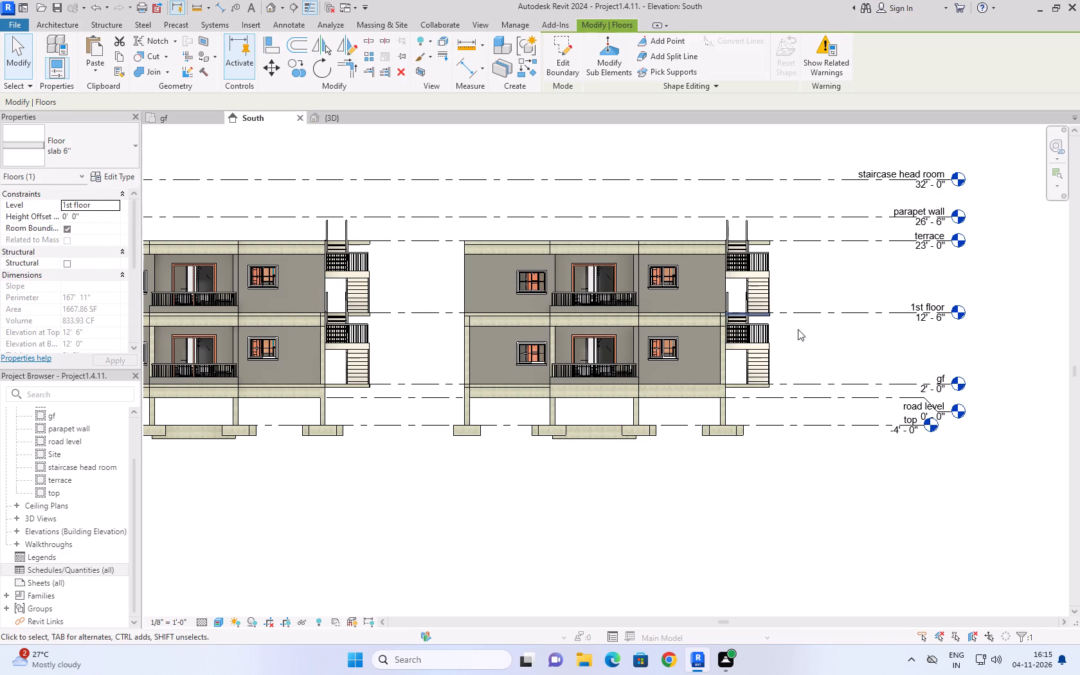
click(824, 324)
click(699, 316)
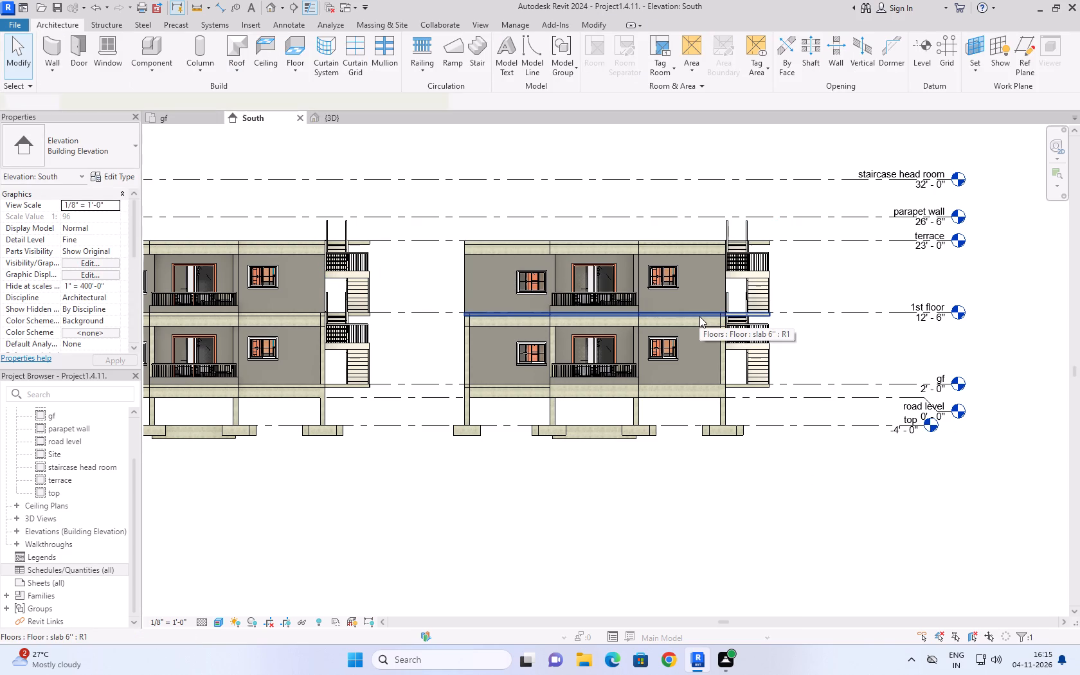
key(Delete)
click(707, 537)
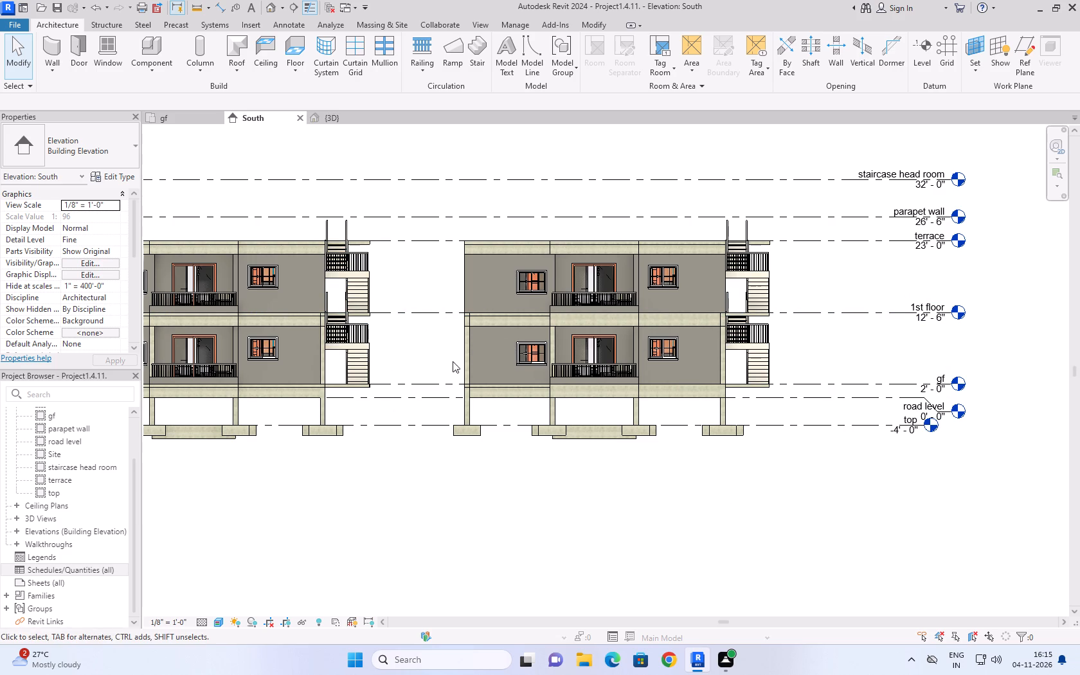
click(507, 312)
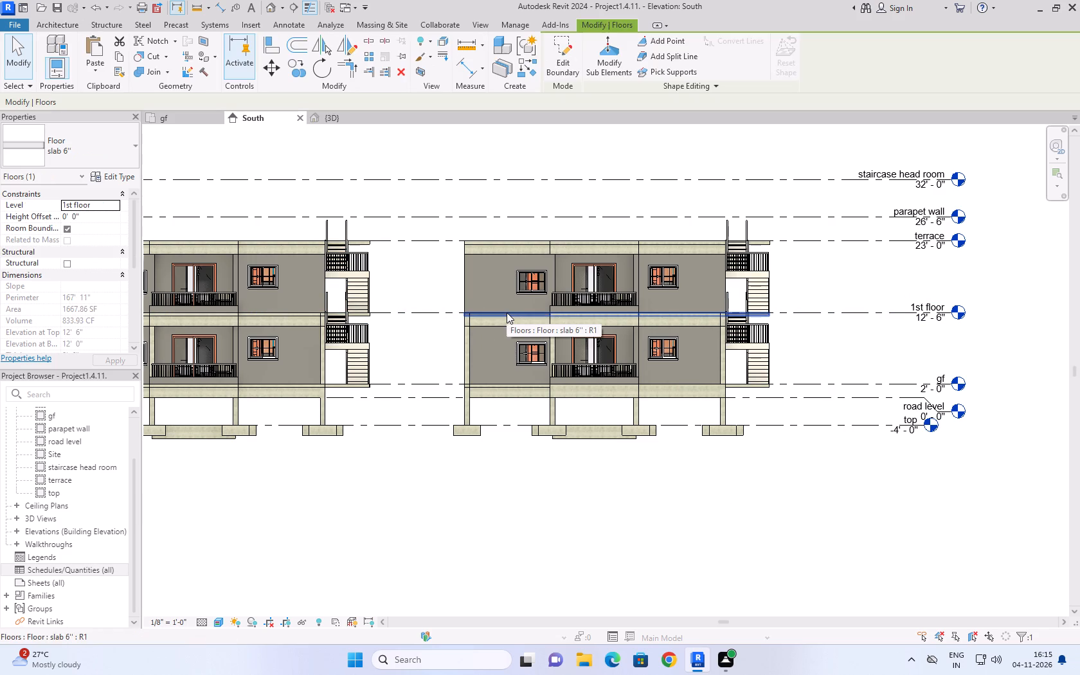
click(467, 530)
Review both two-storey buildings in the 3D home view, examining the balconies, external stairs, windows and slabs up close.
click(328, 124)
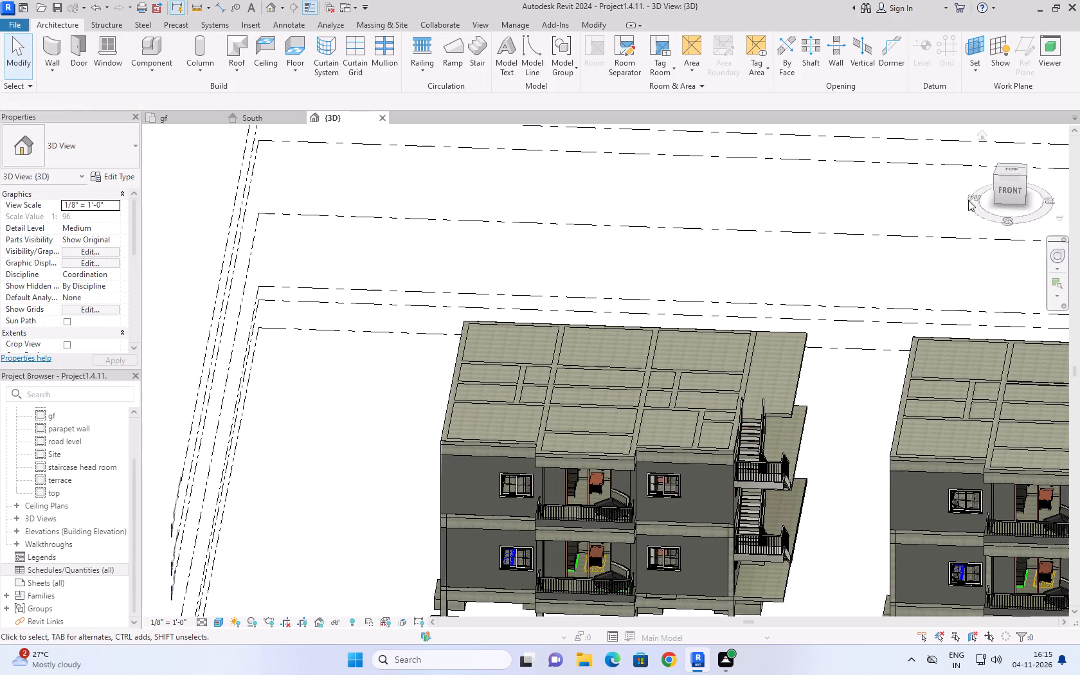
click(983, 135)
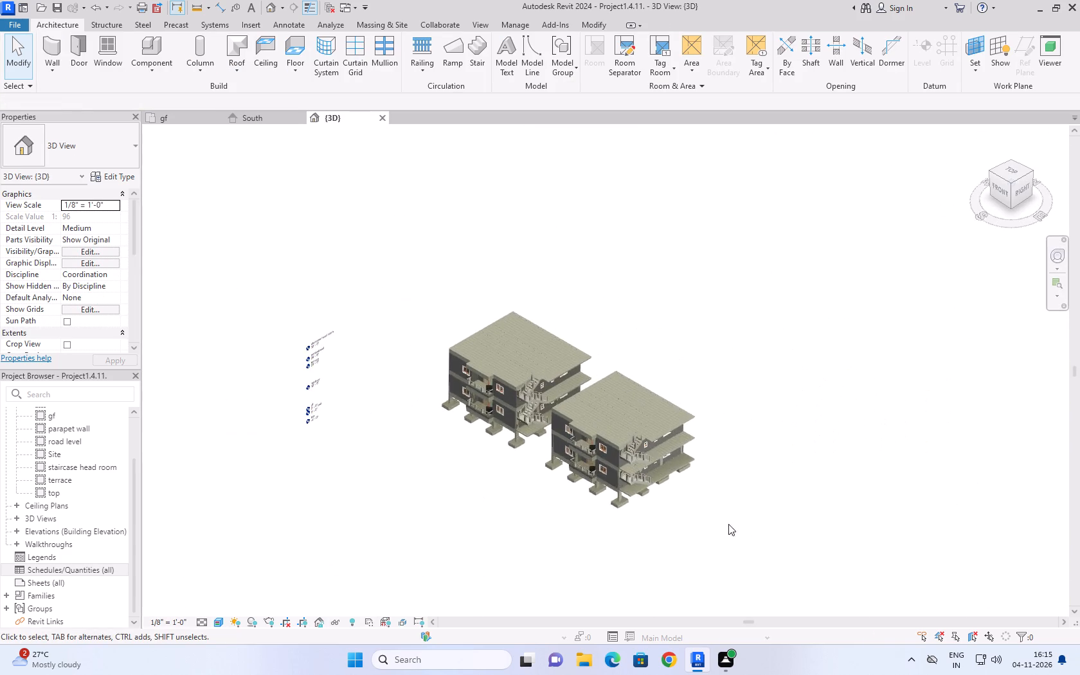
scroll(715, 516, up, 6)
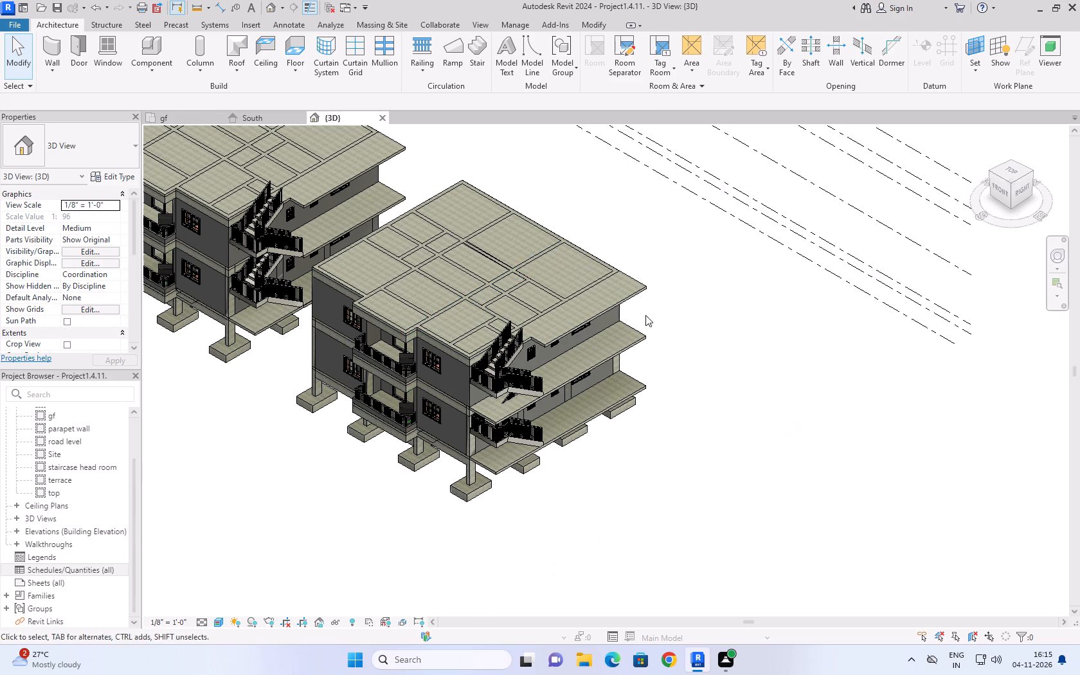
scroll(382, 305, up, 4)
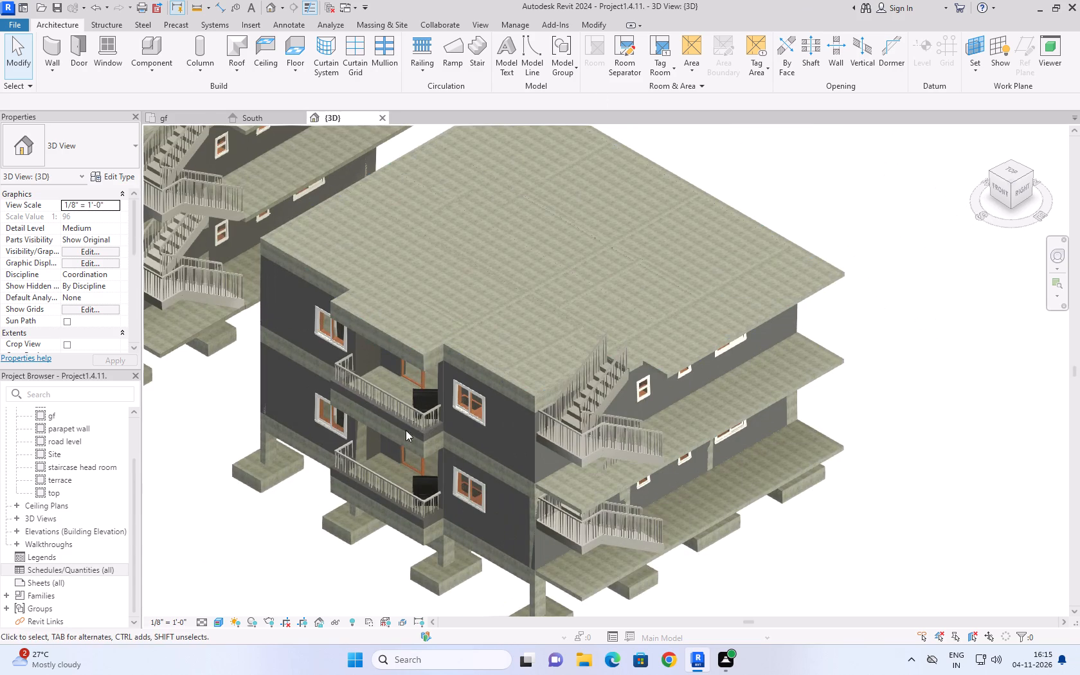
scroll(444, 422, up, 4)
scroll(681, 253, down, 3)
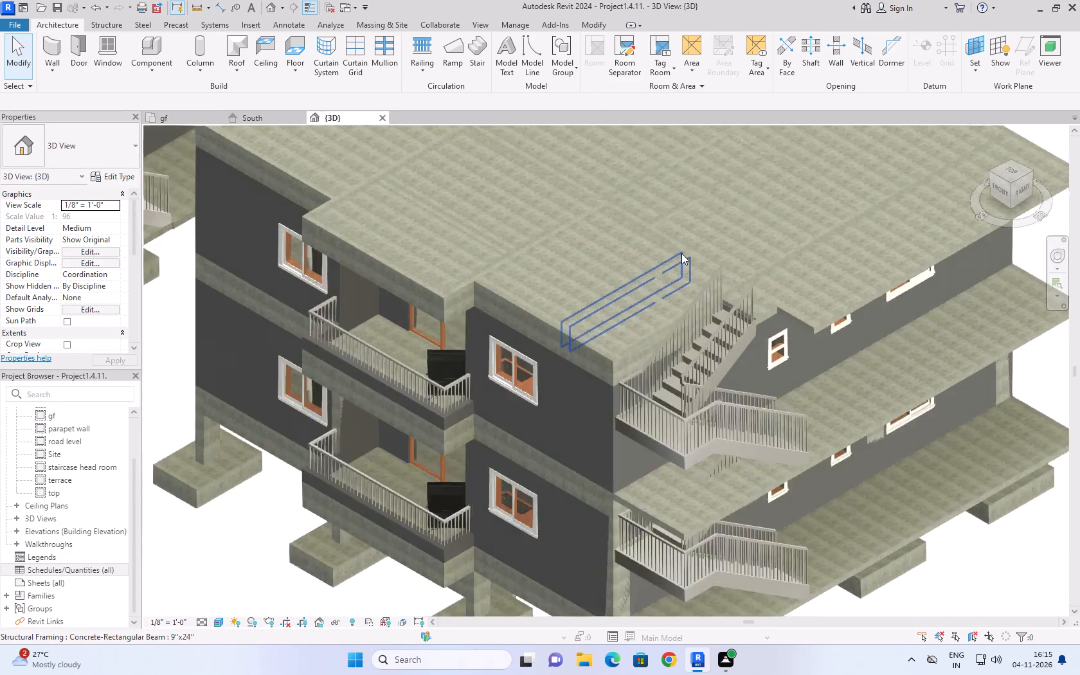
scroll(681, 253, down, 1)
scroll(632, 365, up, 1)
scroll(632, 365, down, 8)
middle_drag(504, 387, 494, 396)
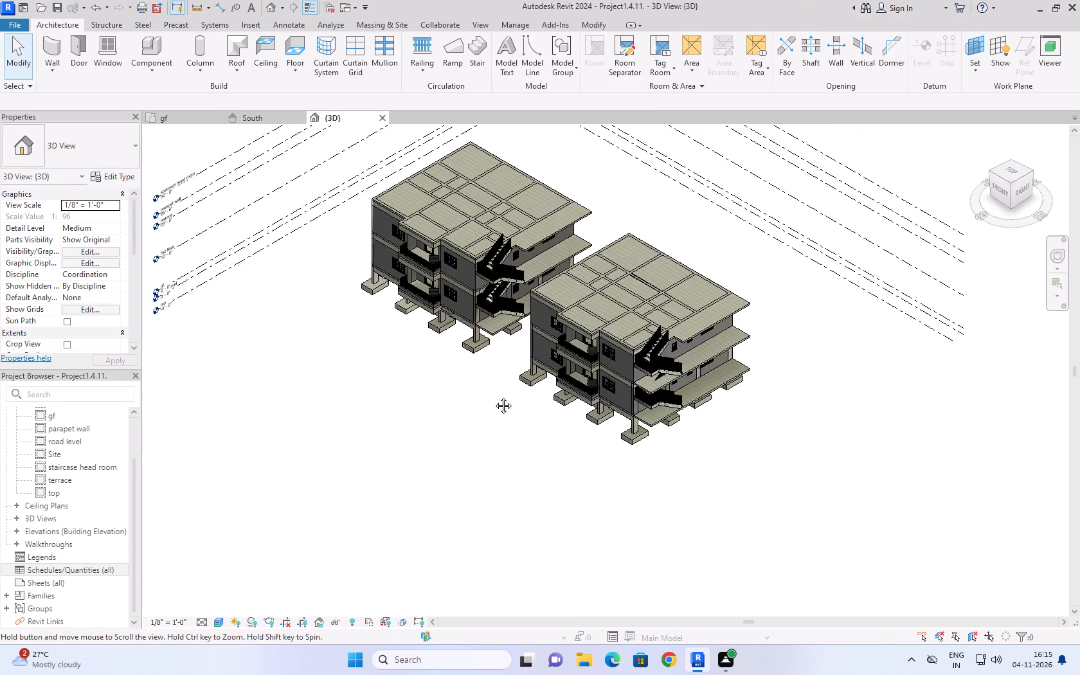
middle_drag(494, 396, 395, 478)
scroll(306, 215, up, 3)
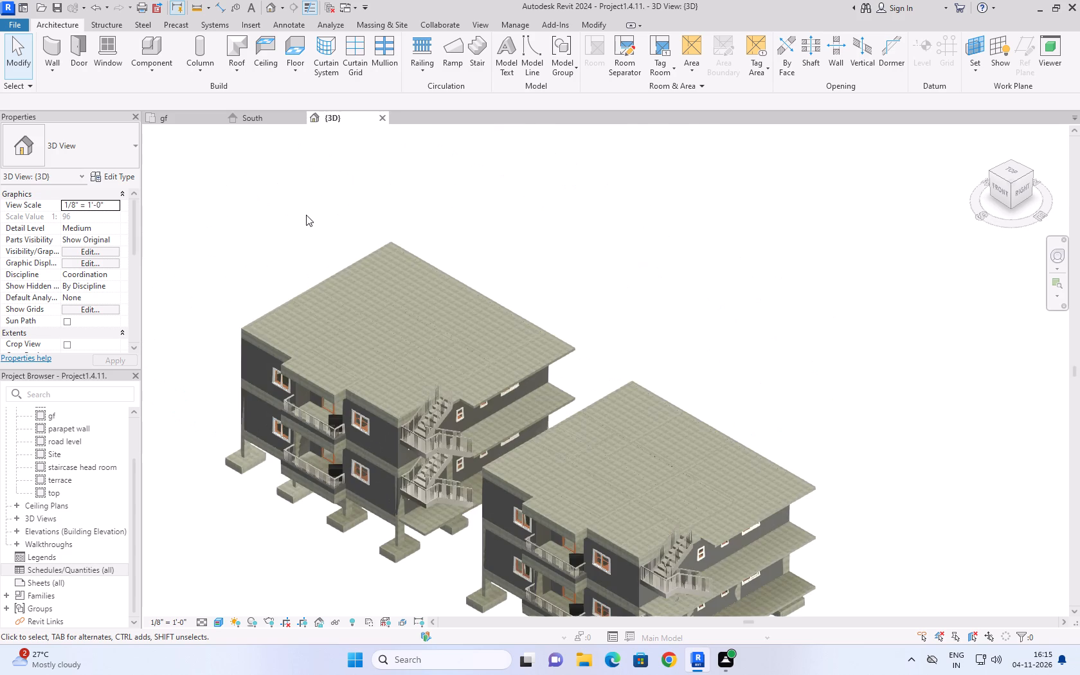
scroll(372, 468, up, 4)
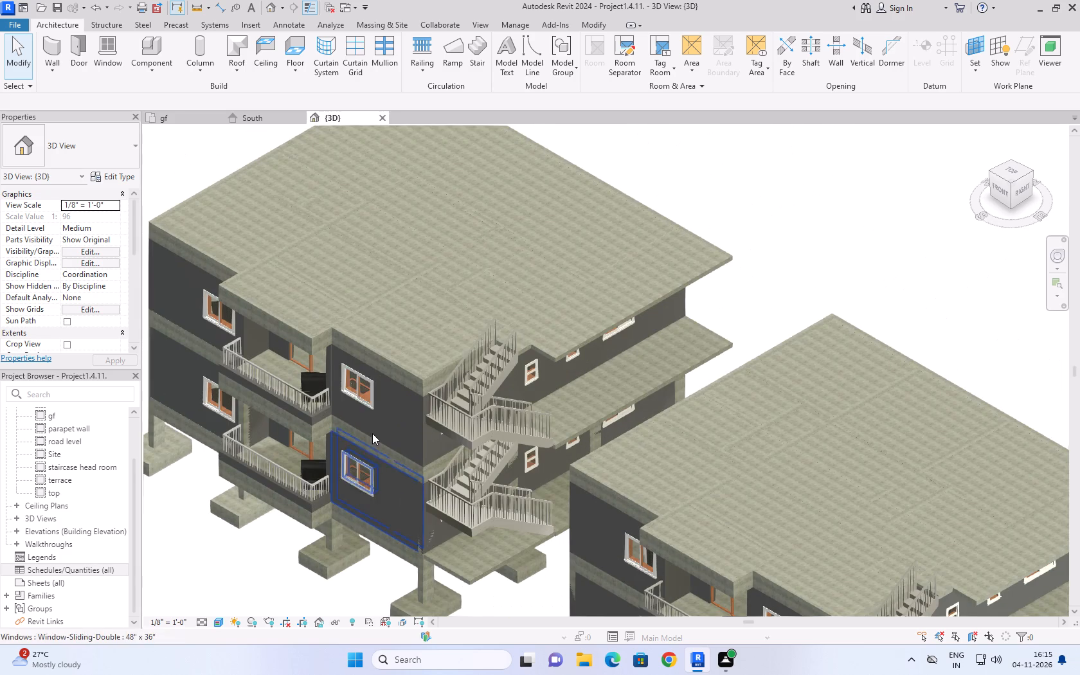
scroll(377, 386, down, 6)
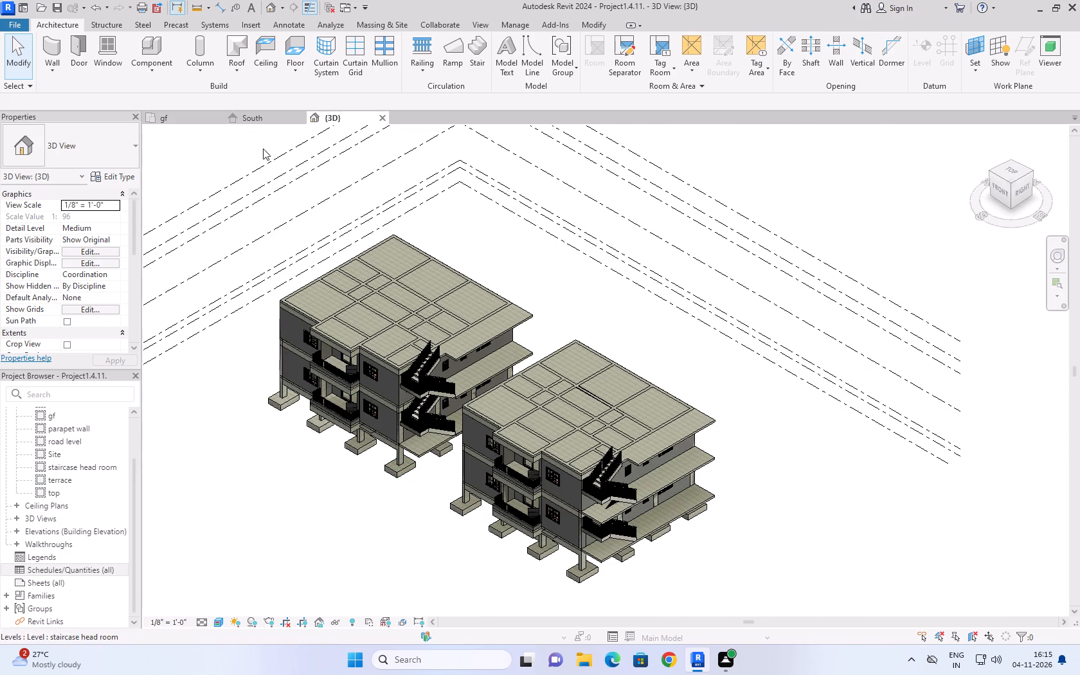
Examine both buildings' storeys against the levels in the South elevation, and open the gf floor plan.
click(264, 123)
scroll(577, 629, down, 3)
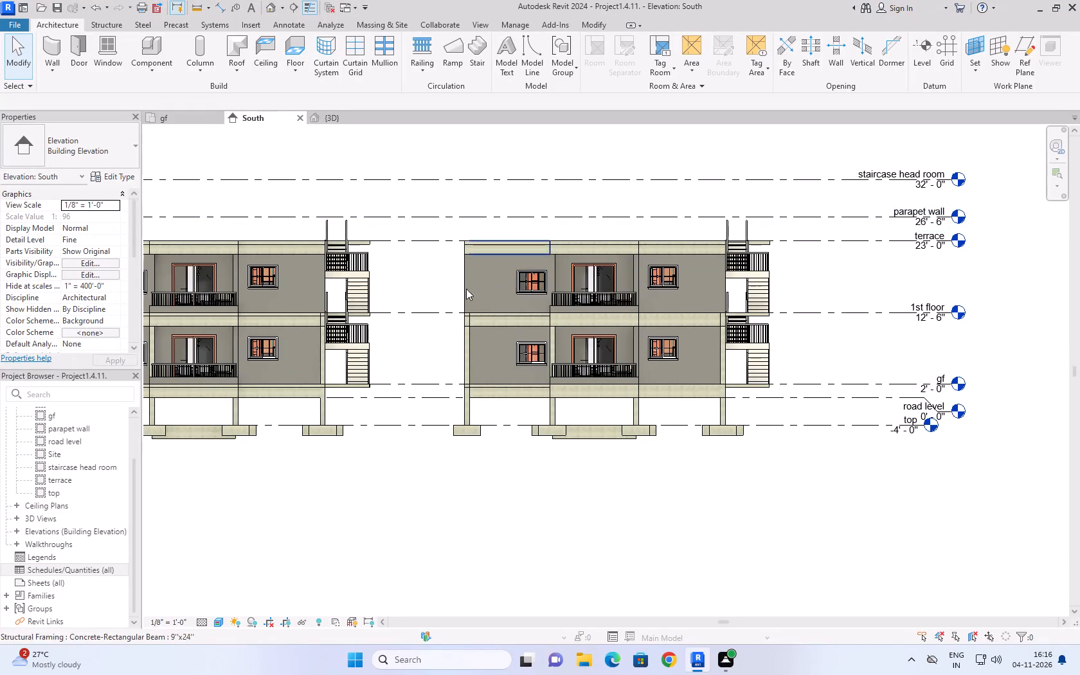
scroll(446, 470, down, 4)
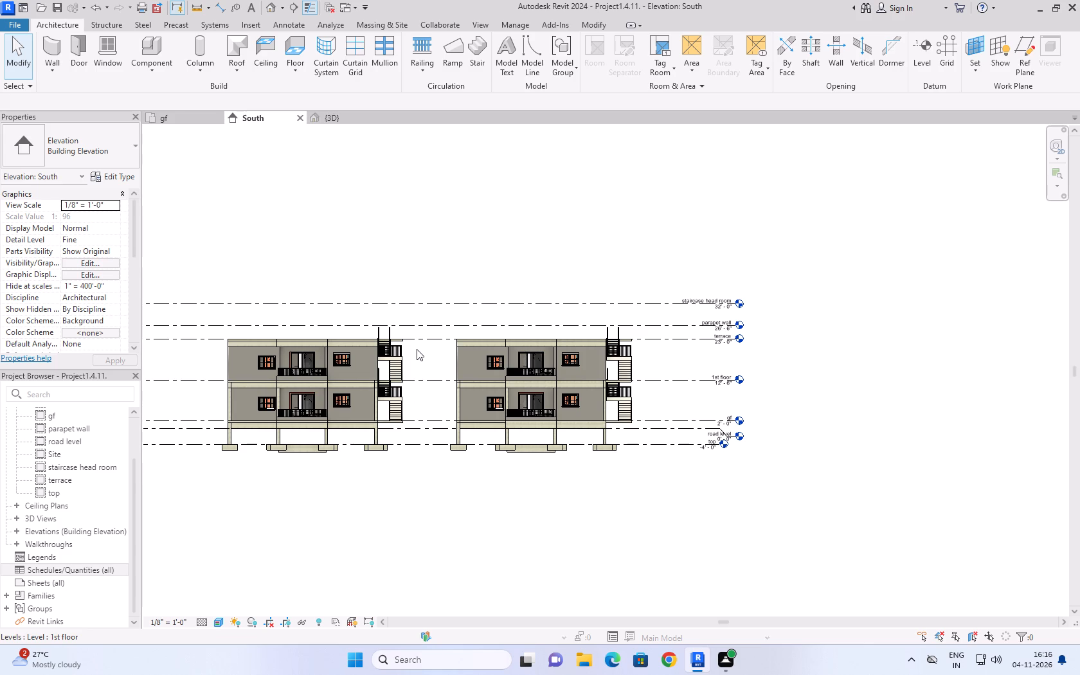
click(411, 516)
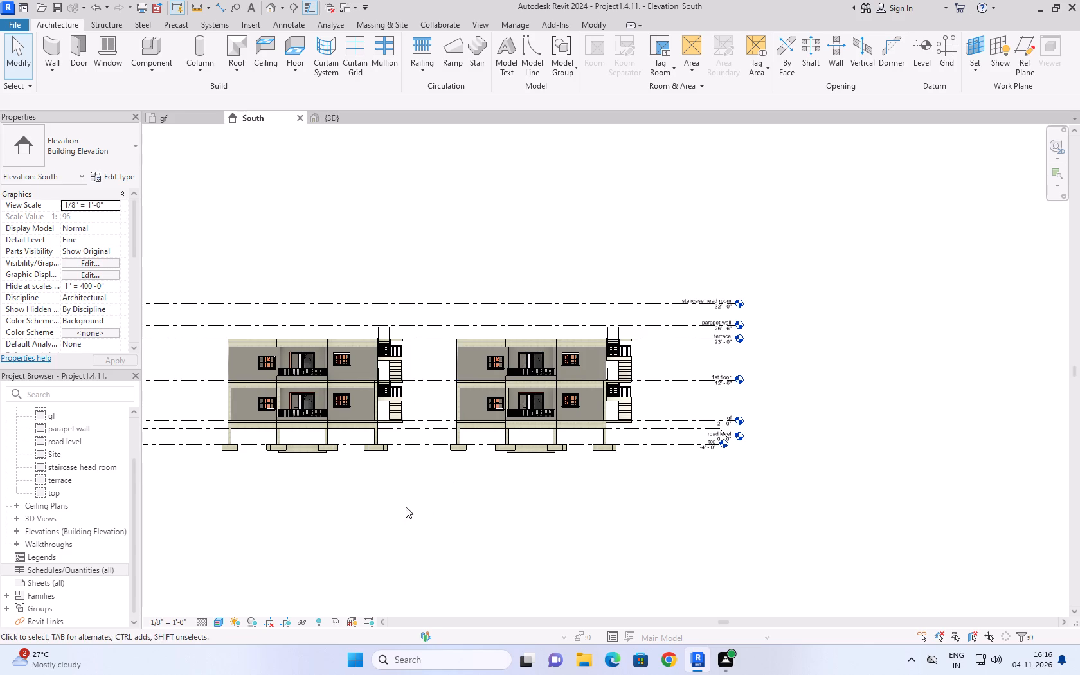
scroll(289, 403, up, 6)
scroll(286, 387, down, 4)
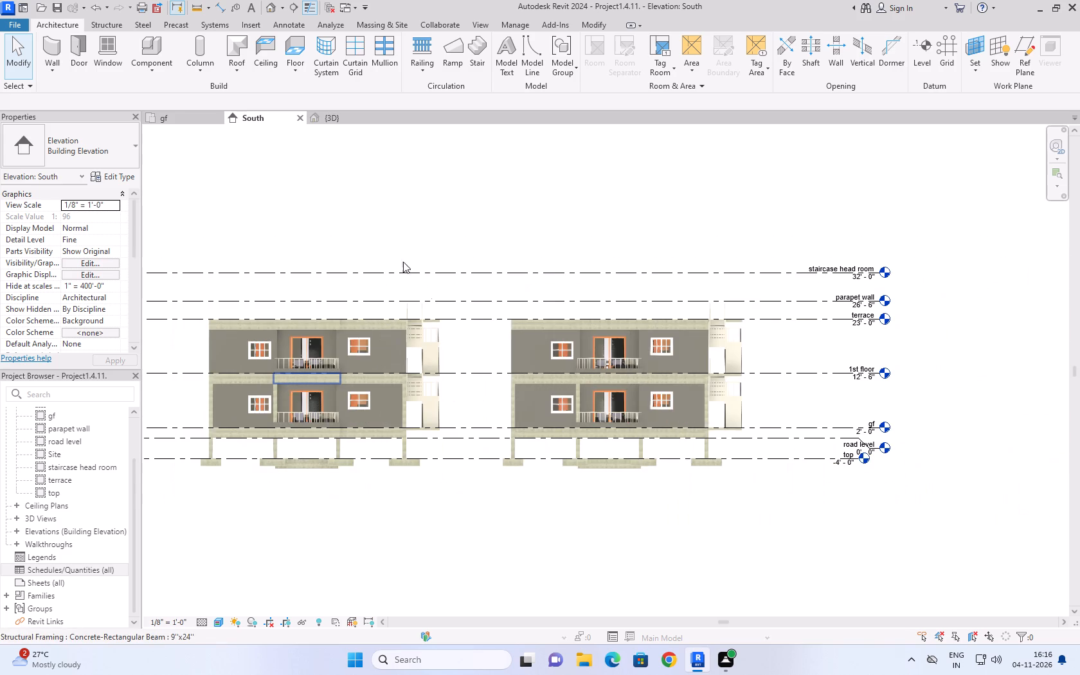
click(188, 115)
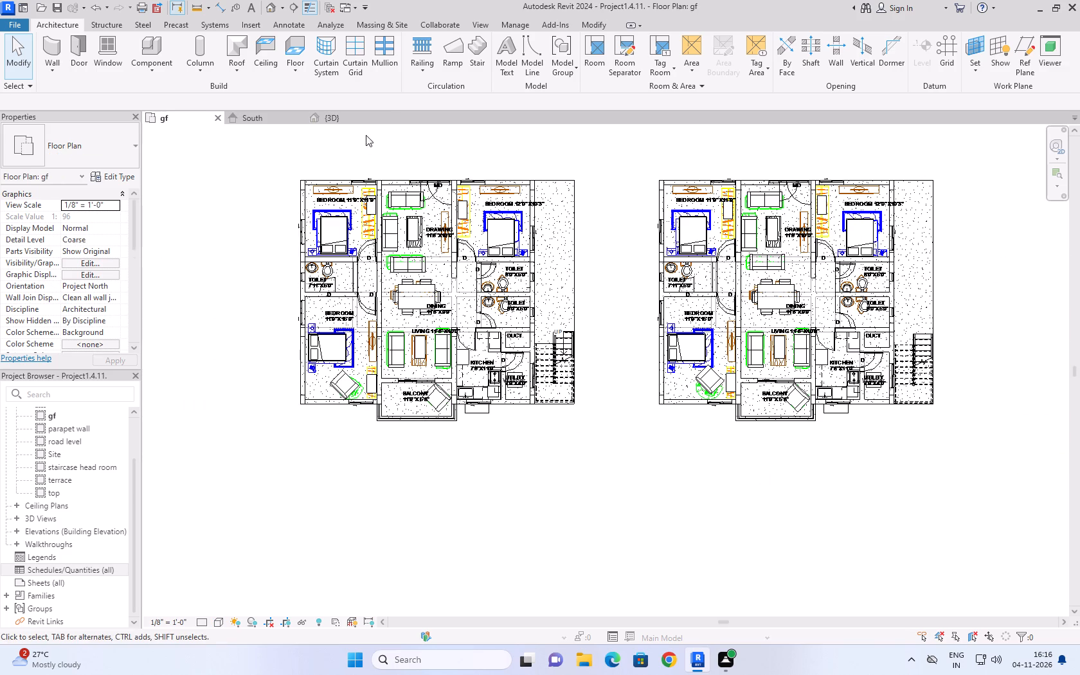
Inspect the left-hand building's 6-inch terrace slab and its boundary sketch from the top in the 3D view.
click(352, 119)
click(1016, 168)
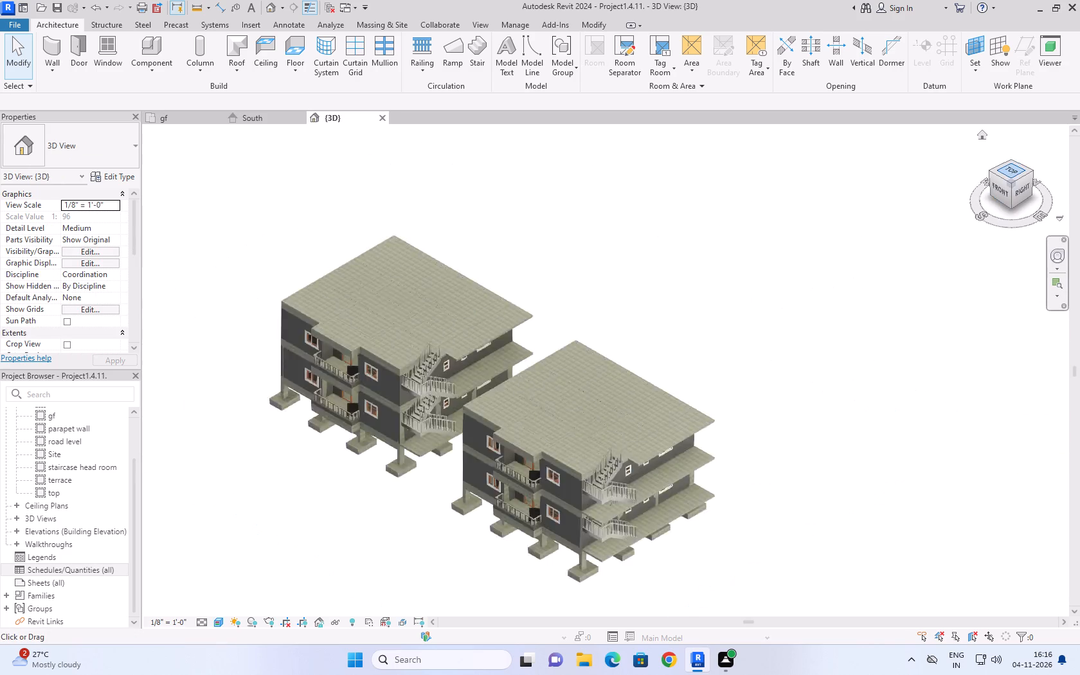
scroll(739, 490, up, 4)
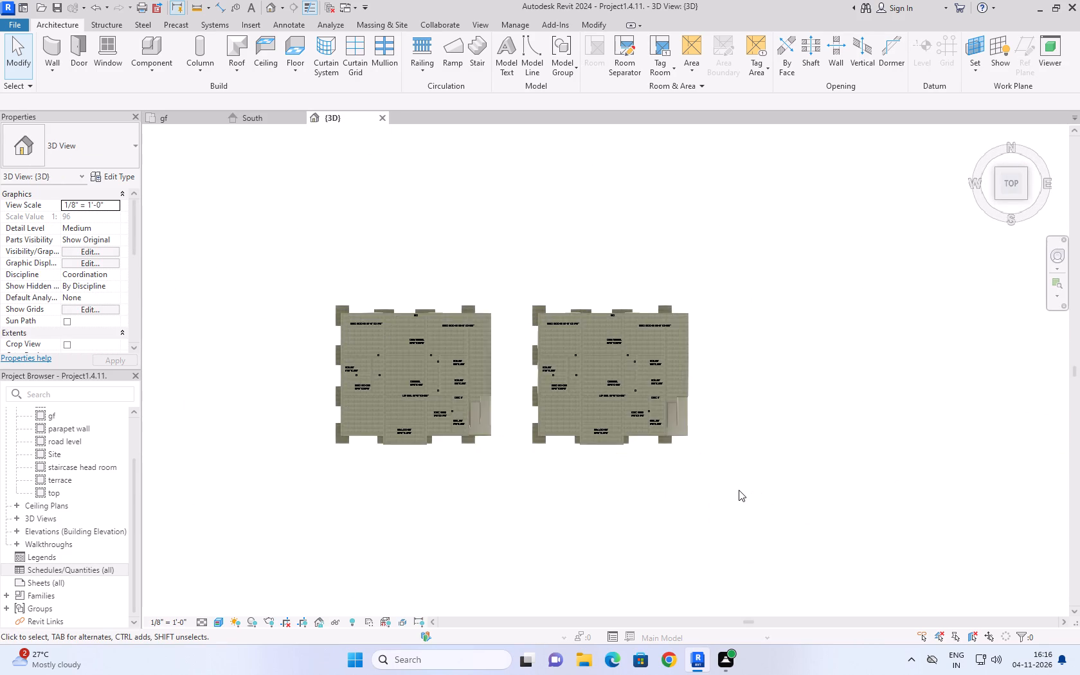
scroll(739, 490, up, 2)
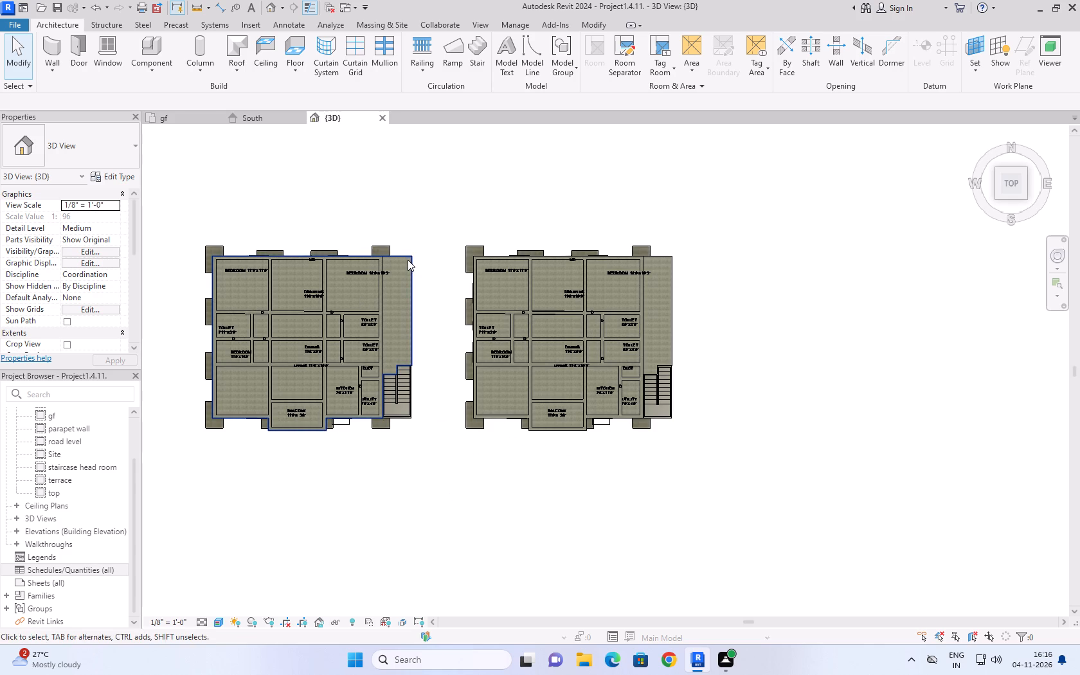
click(408, 259)
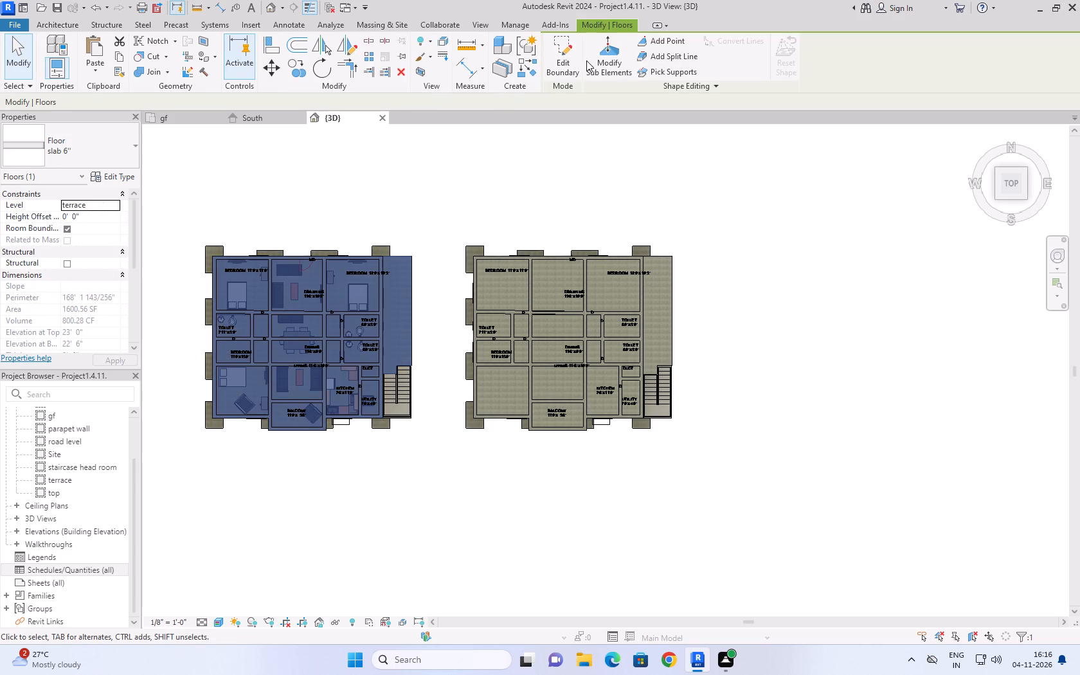
click(571, 69)
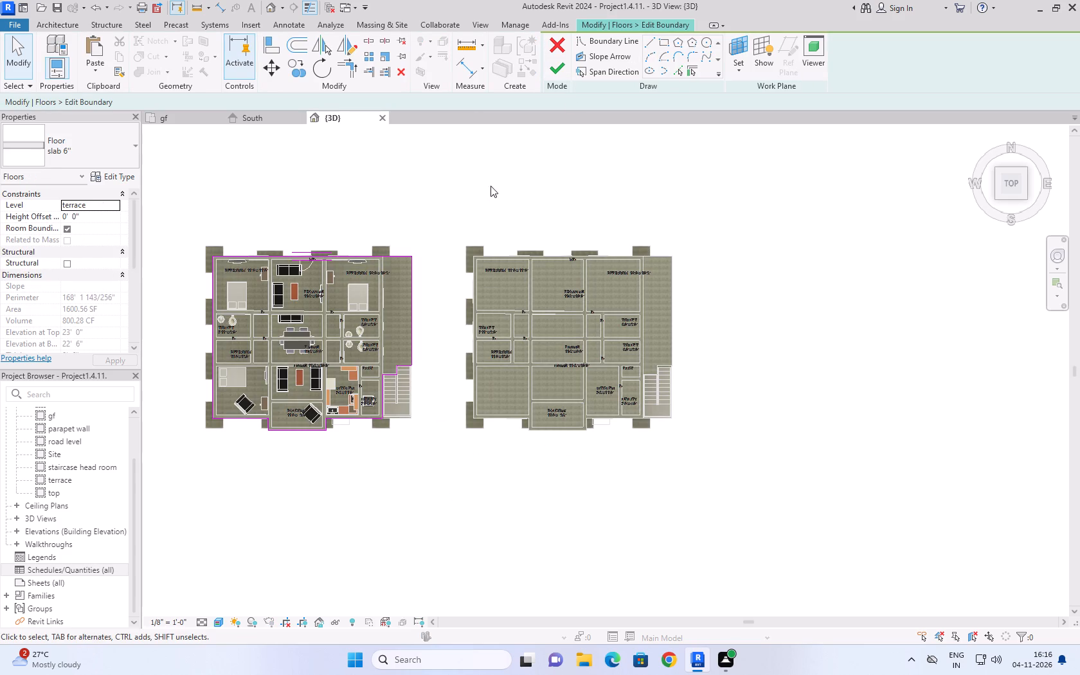
click(558, 70)
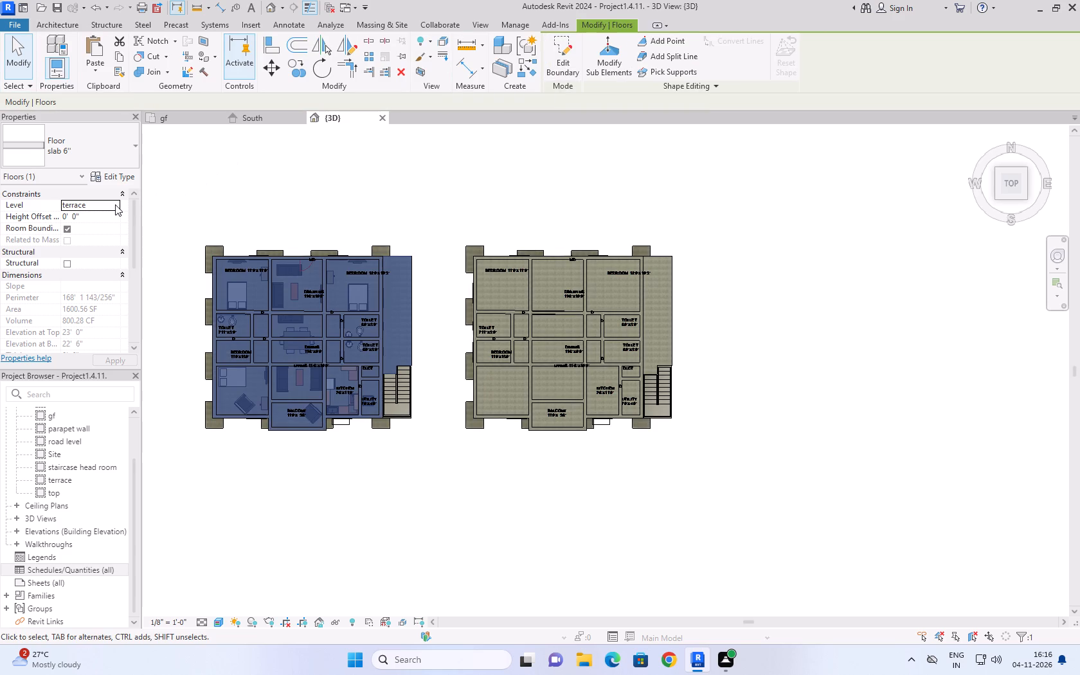
In the terrace floor plan, start a Handrail - Rectangular path from the left-hand slab's west, north and east edges and its edge at the stair head.
double_click(66, 480)
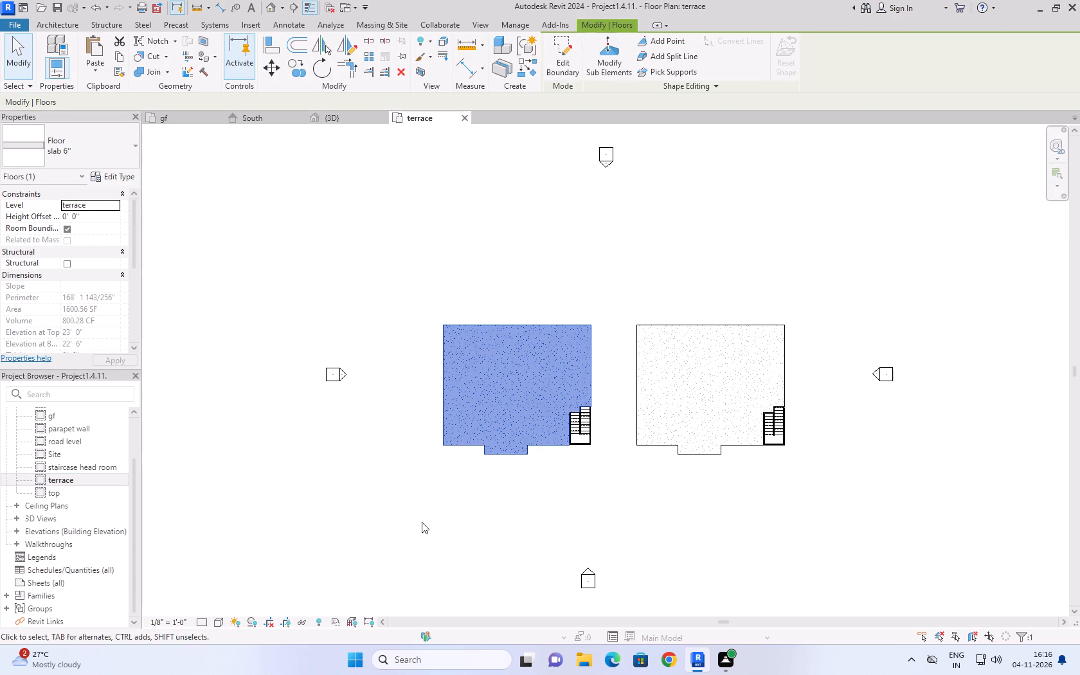
click(422, 522)
scroll(422, 521, up, 1)
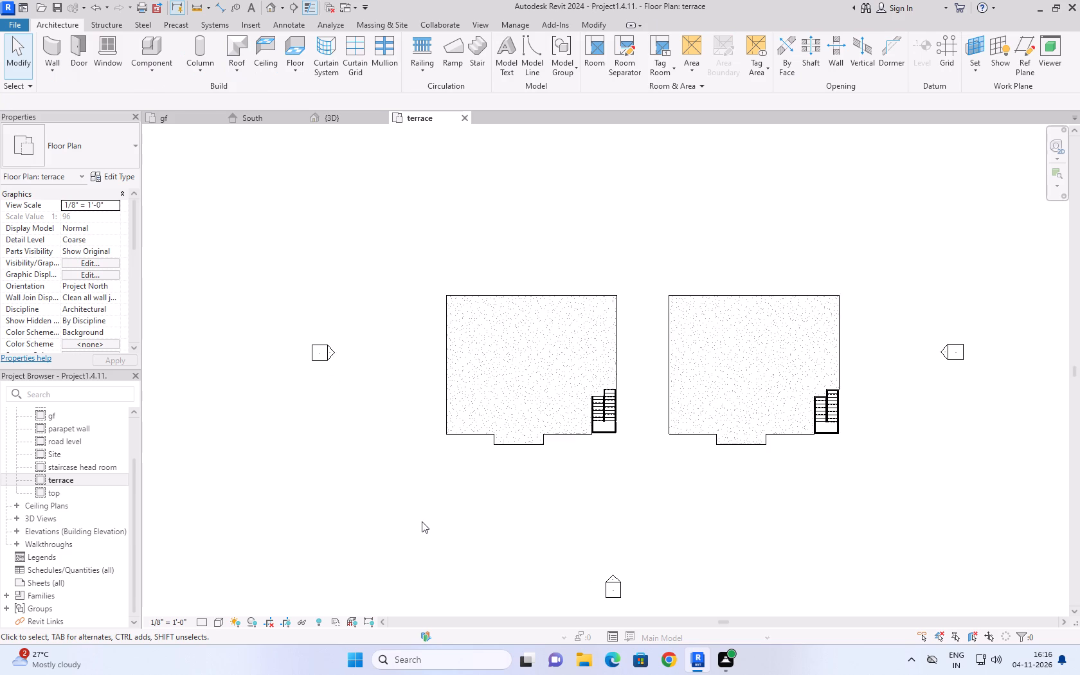
scroll(561, 485, up, 2)
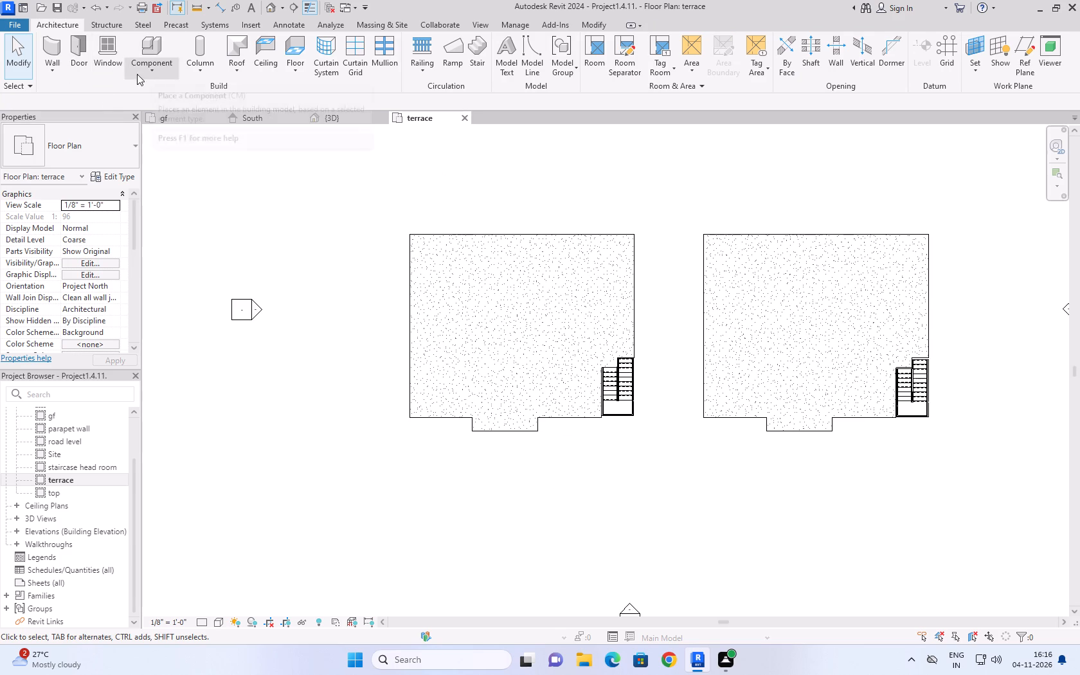
click(424, 50)
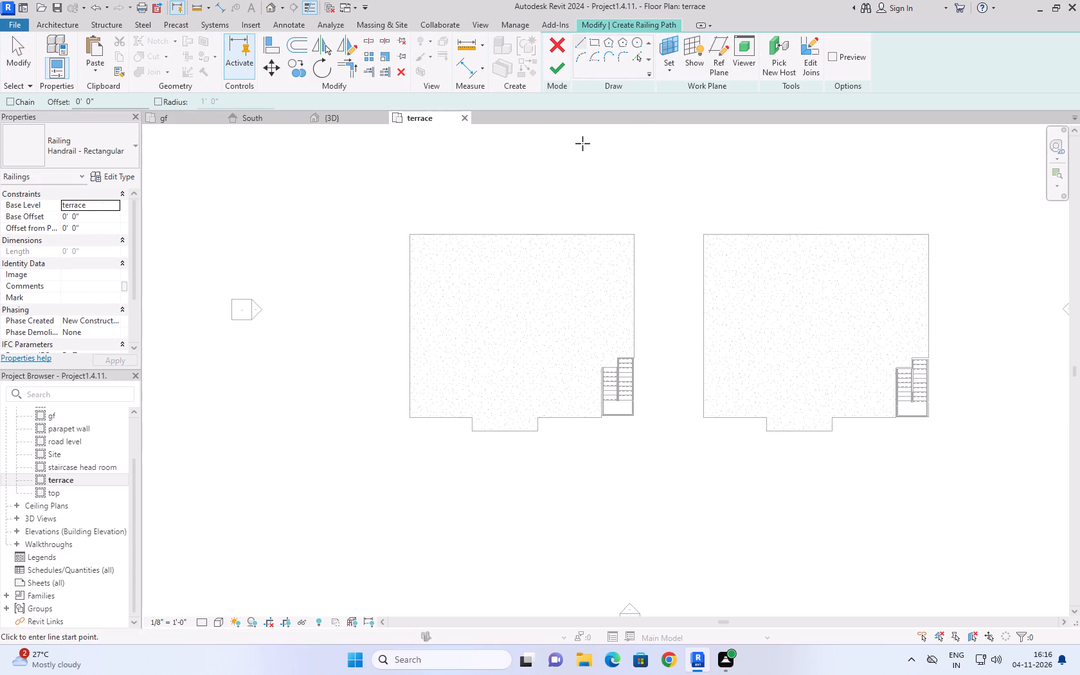
click(640, 55)
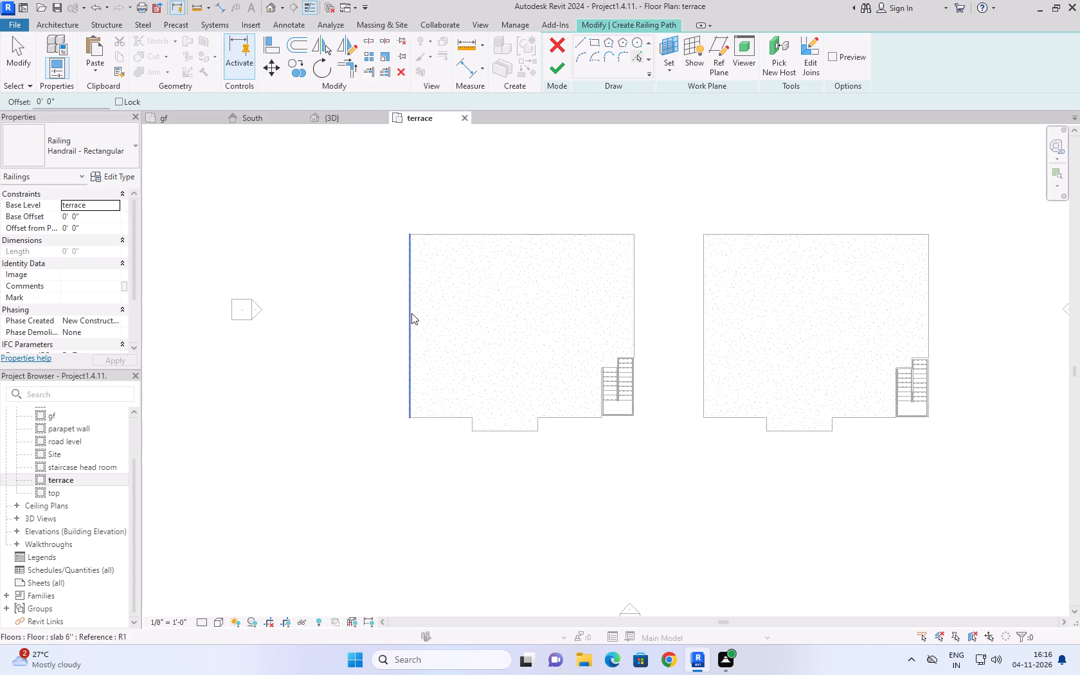
scroll(411, 313, up, 4)
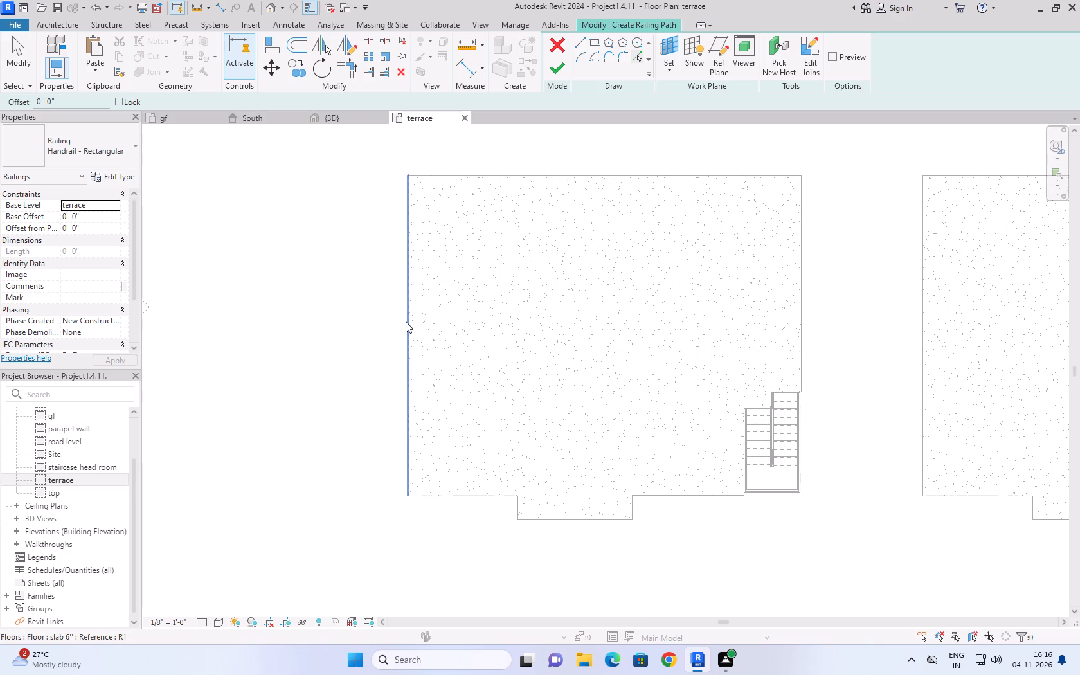
click(406, 321)
click(487, 178)
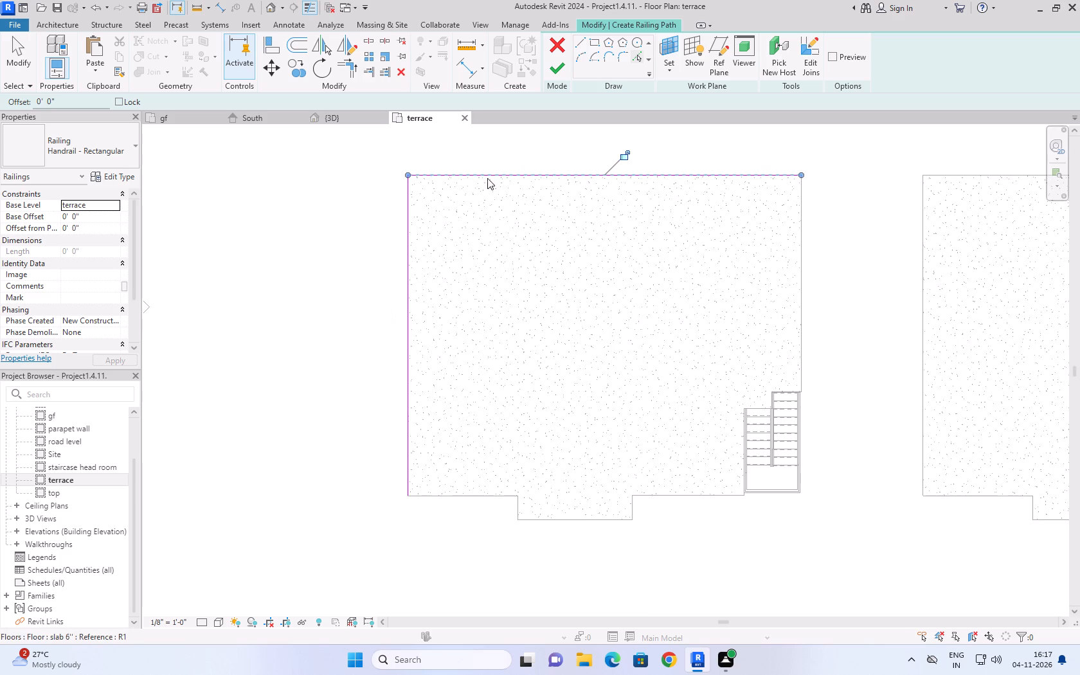
click(800, 231)
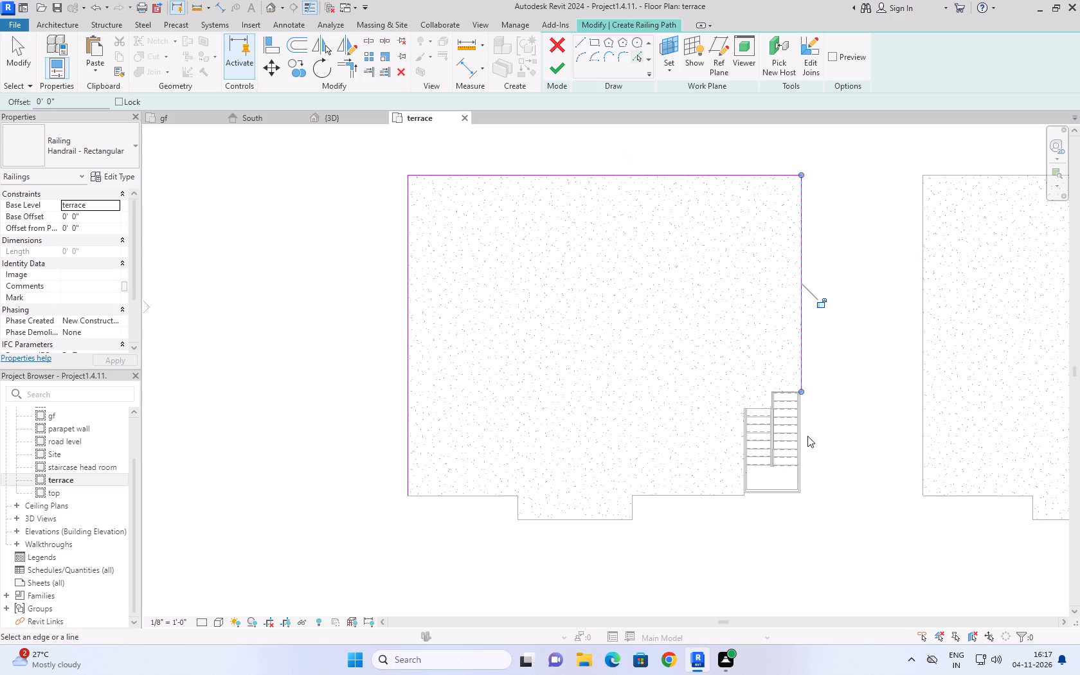
scroll(807, 436, up, 6)
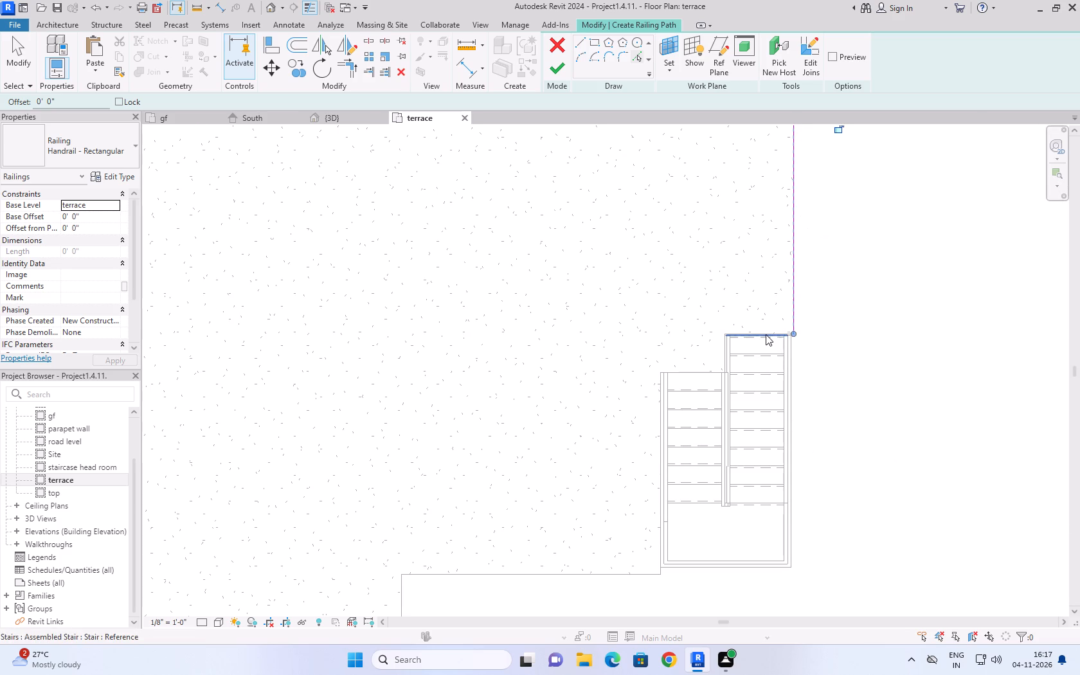
scroll(766, 334, up, 6)
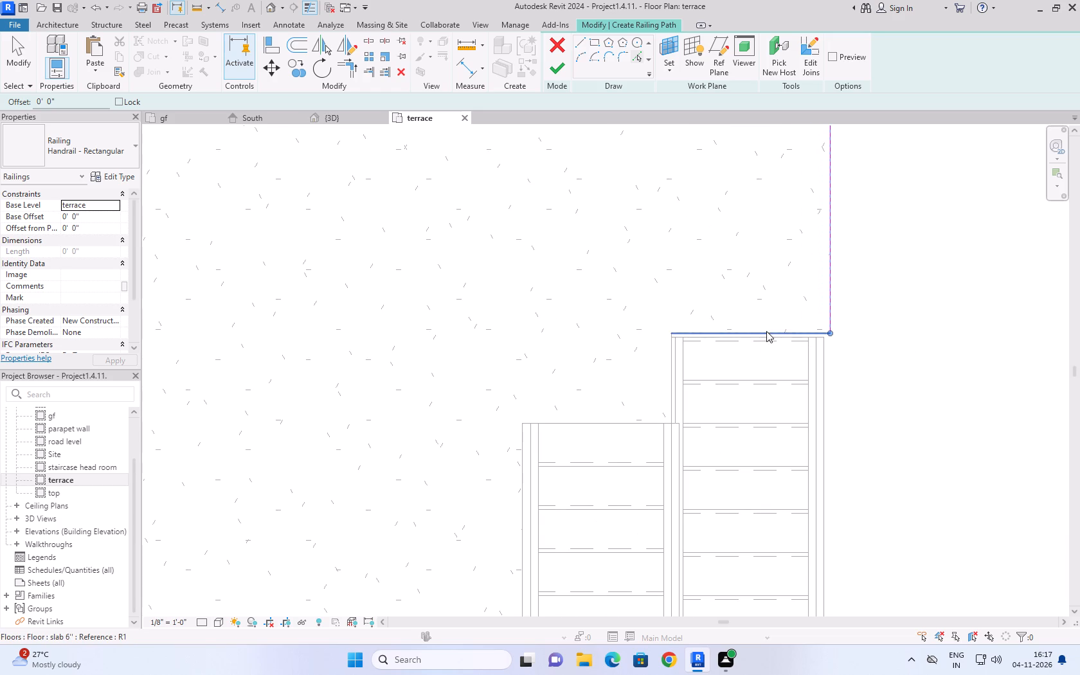
click(766, 331)
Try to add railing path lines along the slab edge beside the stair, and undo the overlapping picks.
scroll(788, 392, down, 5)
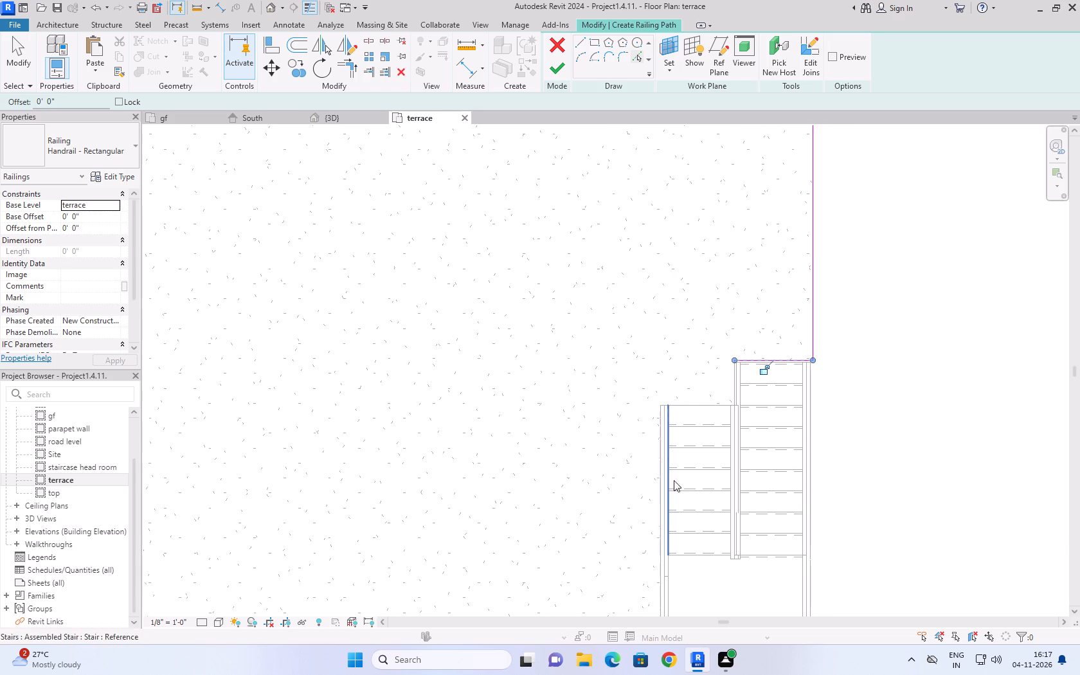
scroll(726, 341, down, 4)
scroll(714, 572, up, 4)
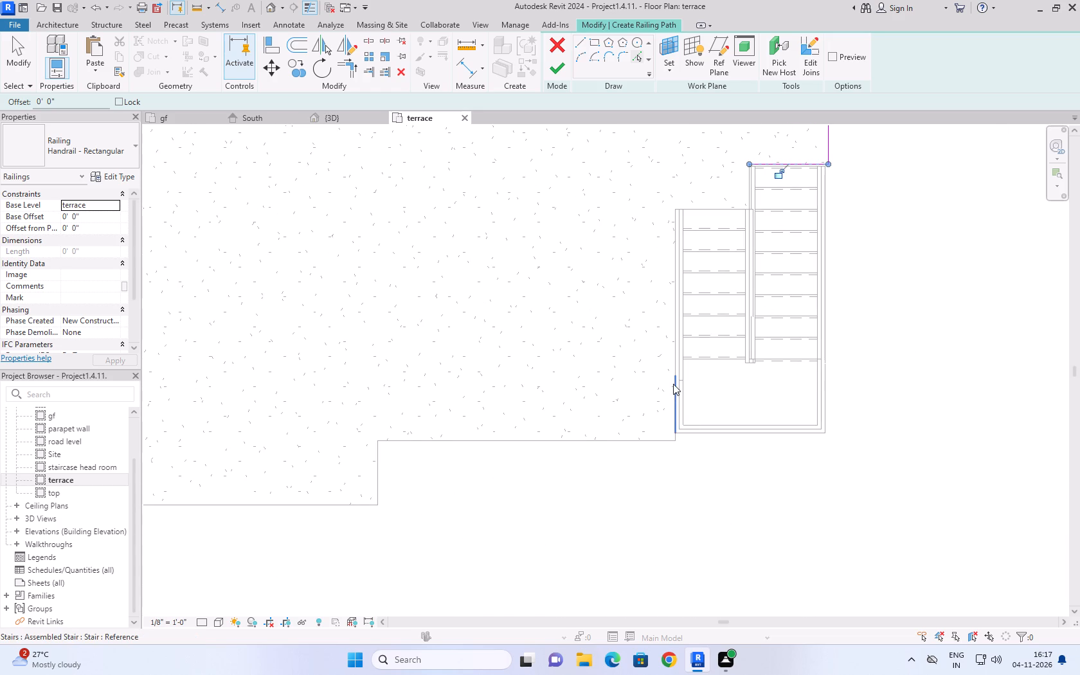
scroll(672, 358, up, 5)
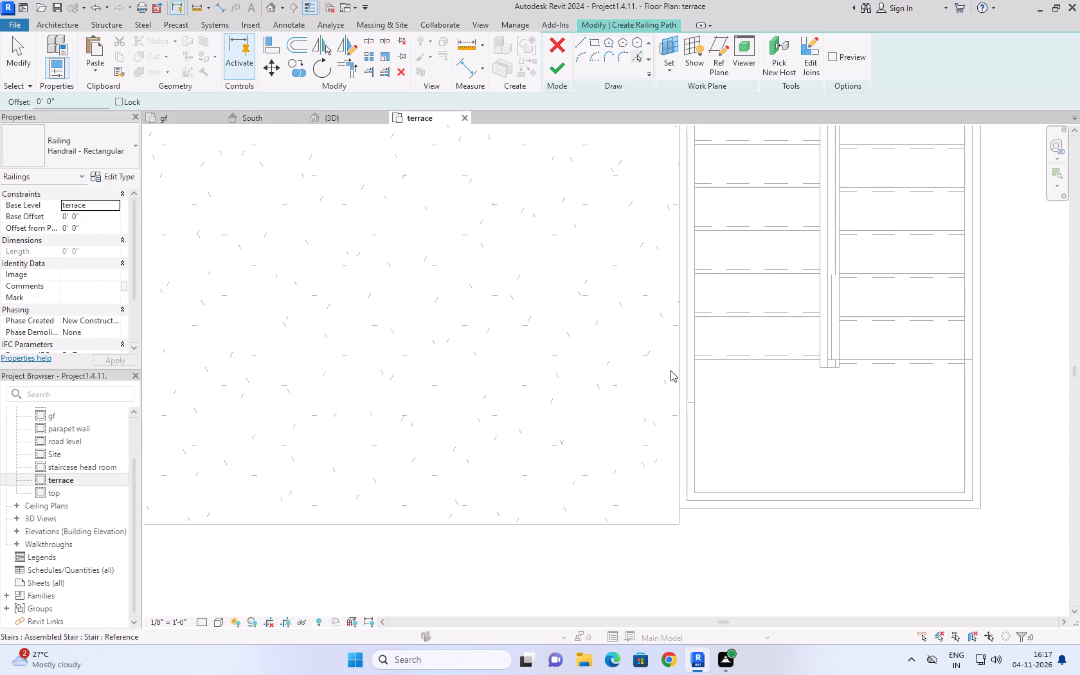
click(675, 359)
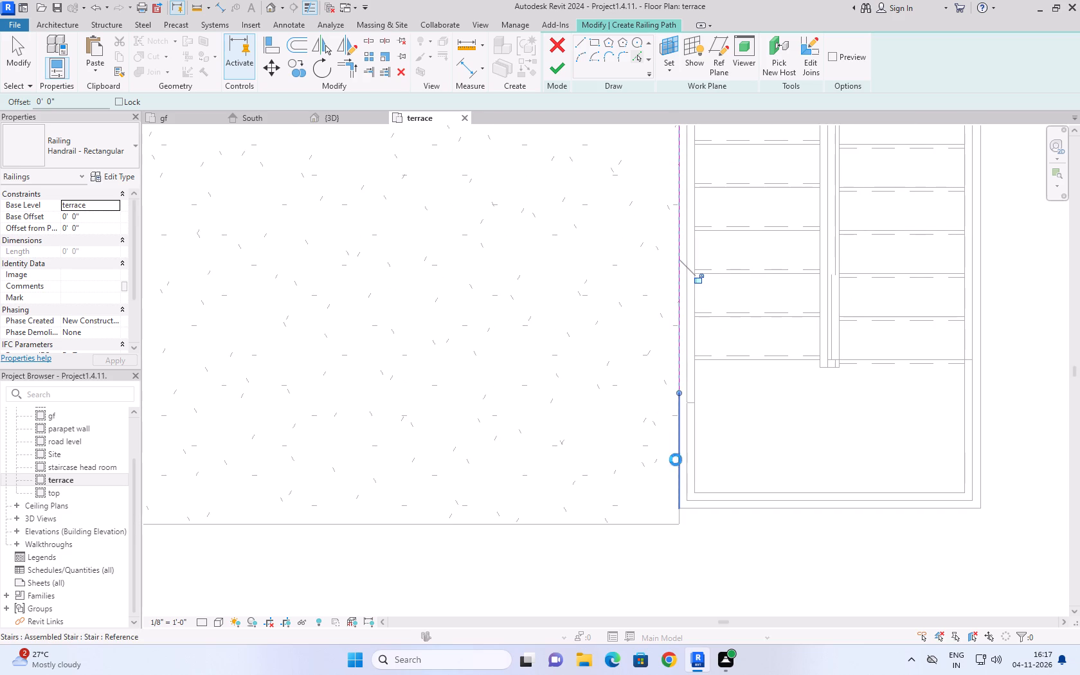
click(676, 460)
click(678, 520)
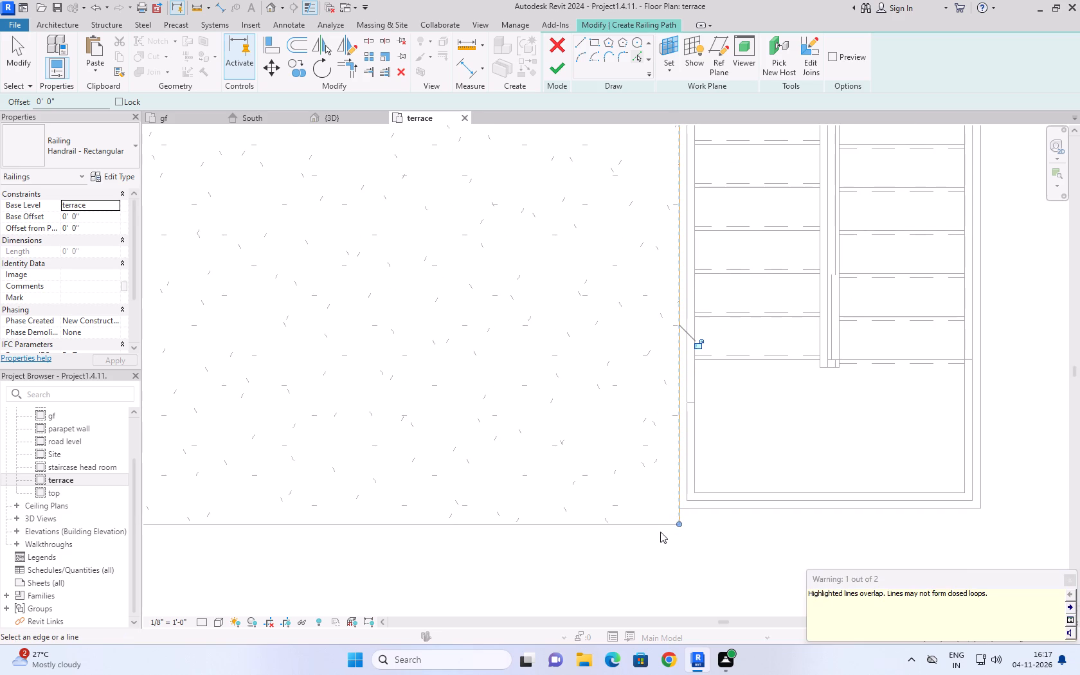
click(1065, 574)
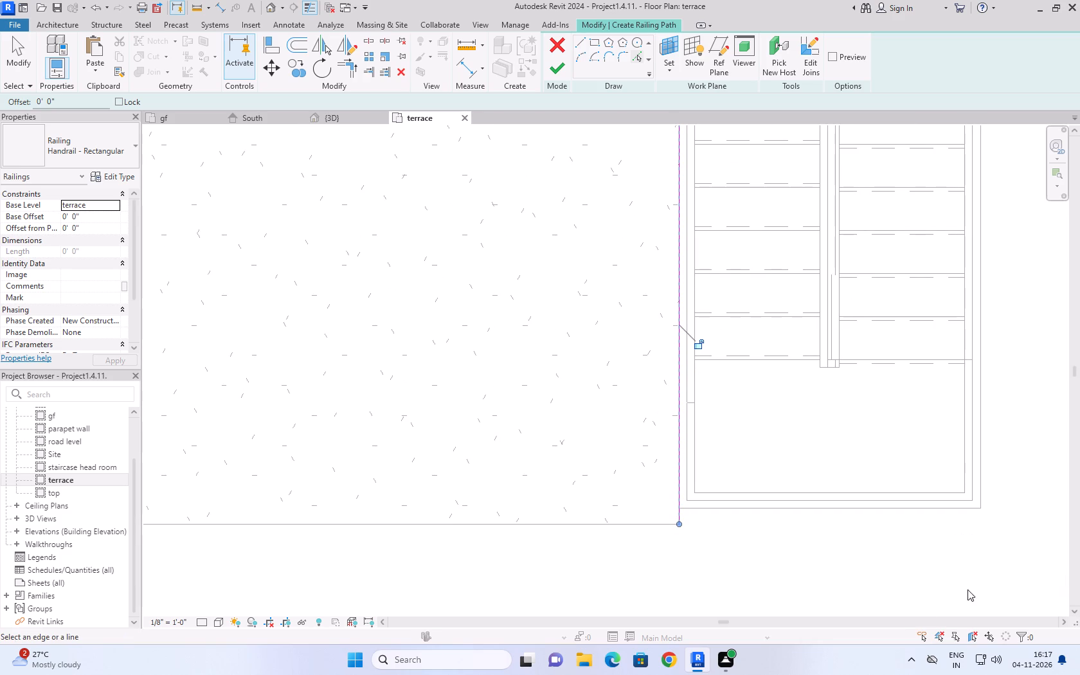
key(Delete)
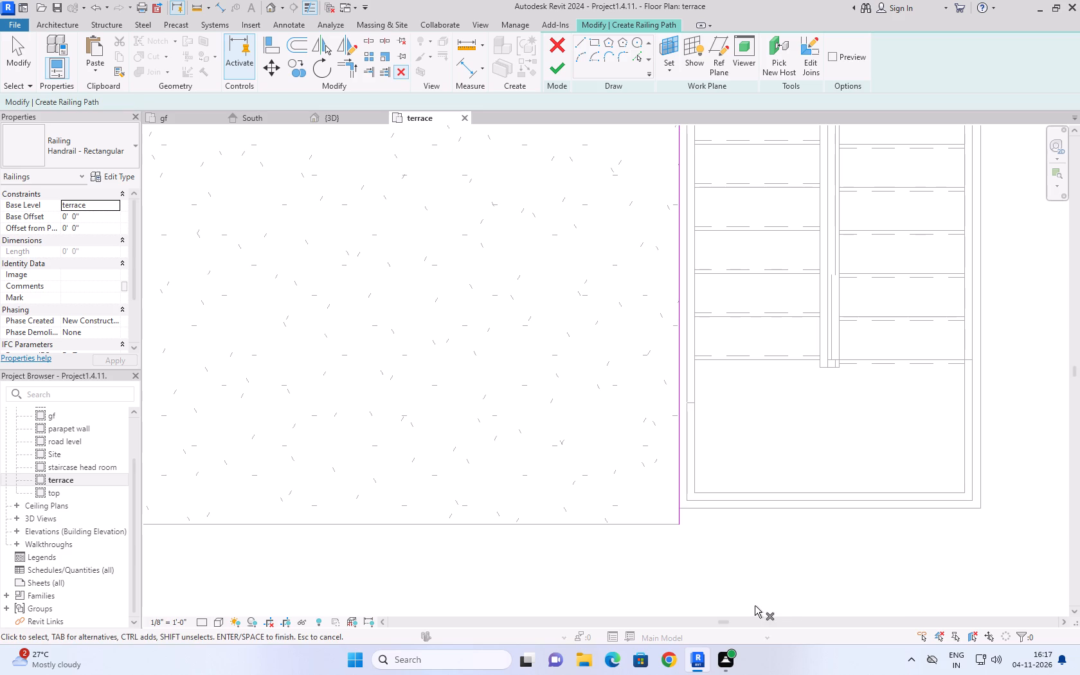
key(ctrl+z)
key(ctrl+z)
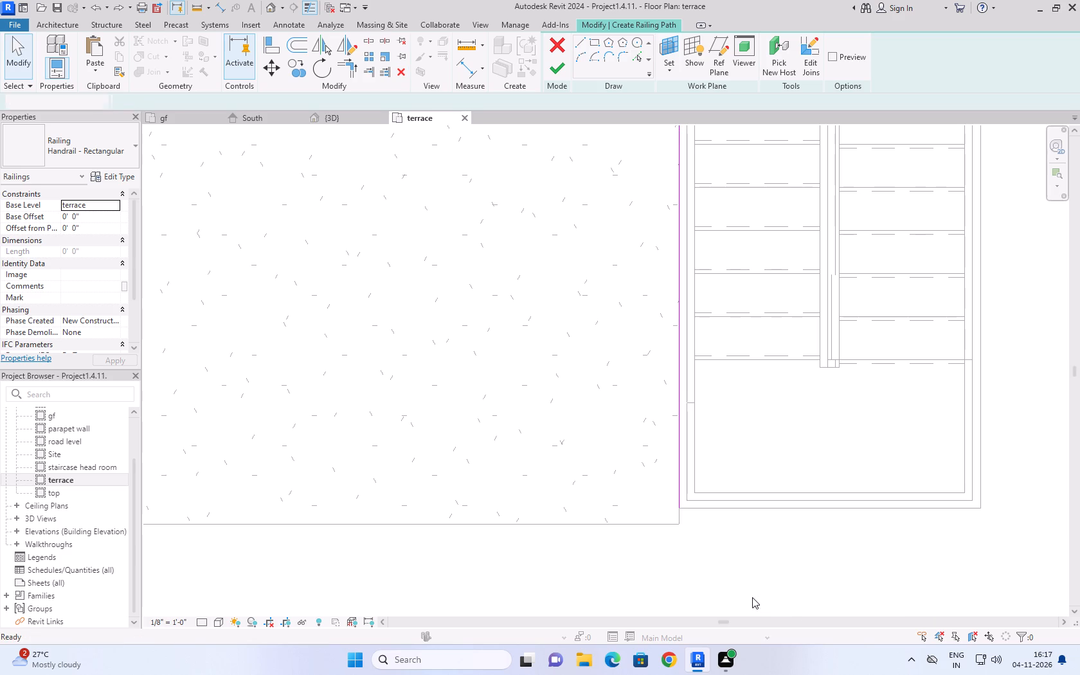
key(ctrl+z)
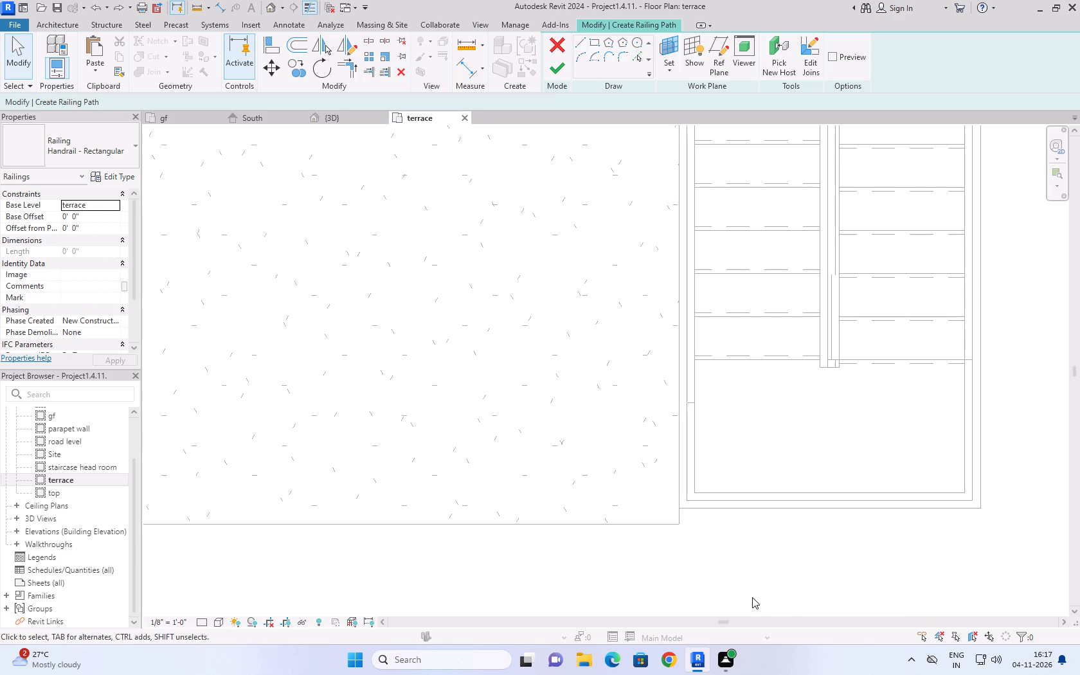
Complete the railing path outline by picking the slab edge beside the stair, the south edges and the three sides of the balcony projection.
scroll(752, 597, down, 4)
scroll(752, 597, up, 5)
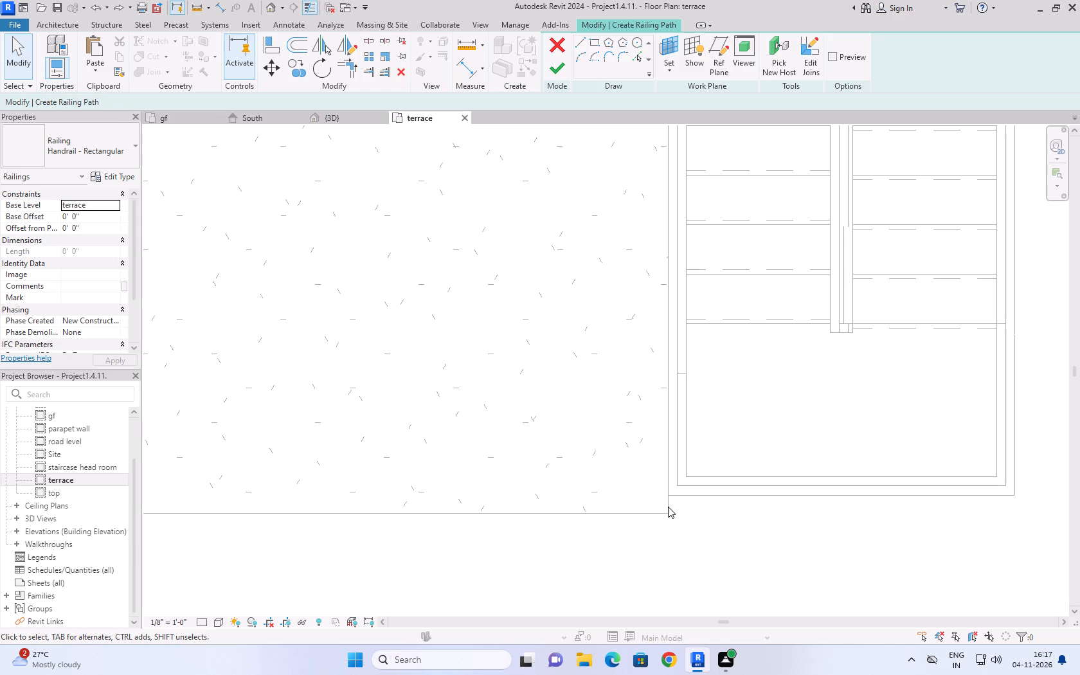
click(59, 26)
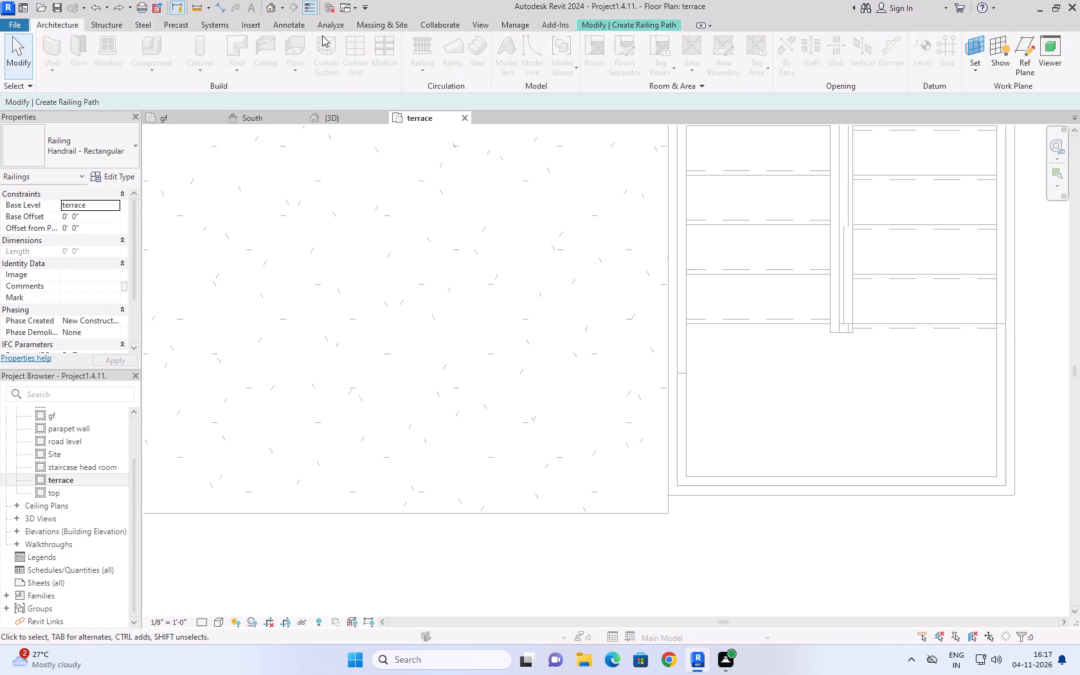
click(26, 57)
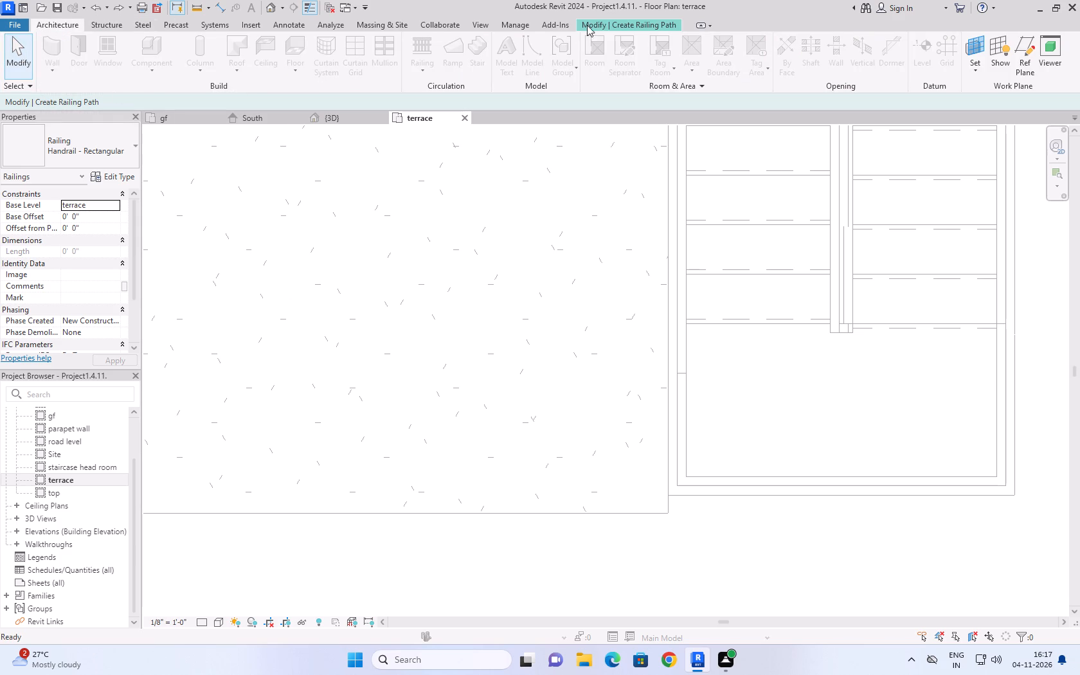
click(633, 22)
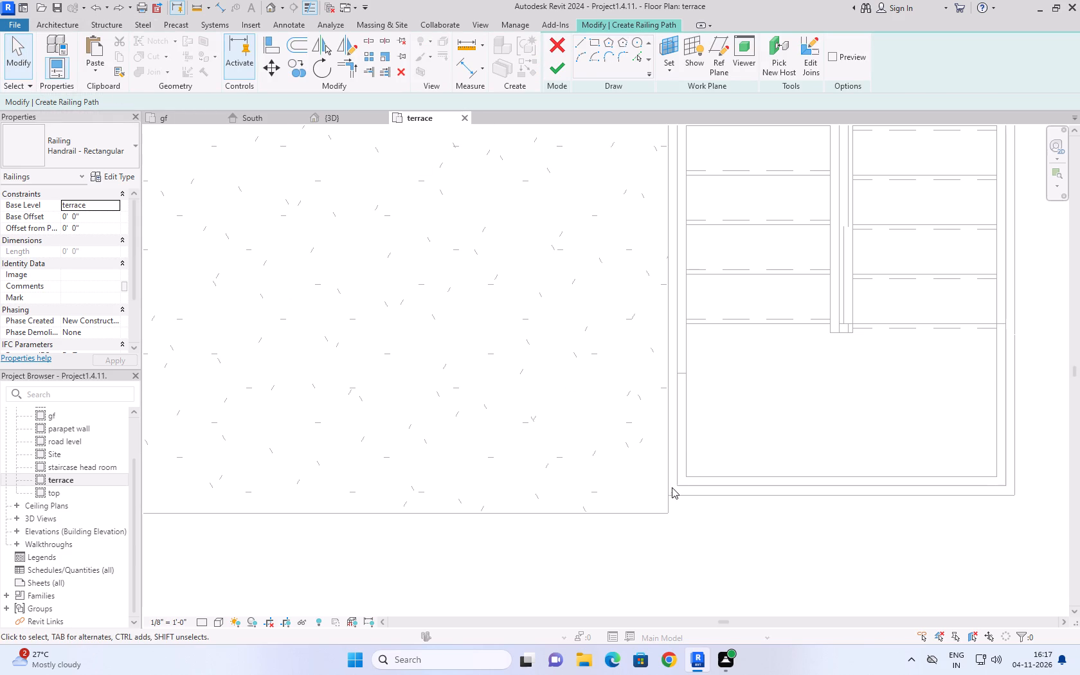
click(636, 53)
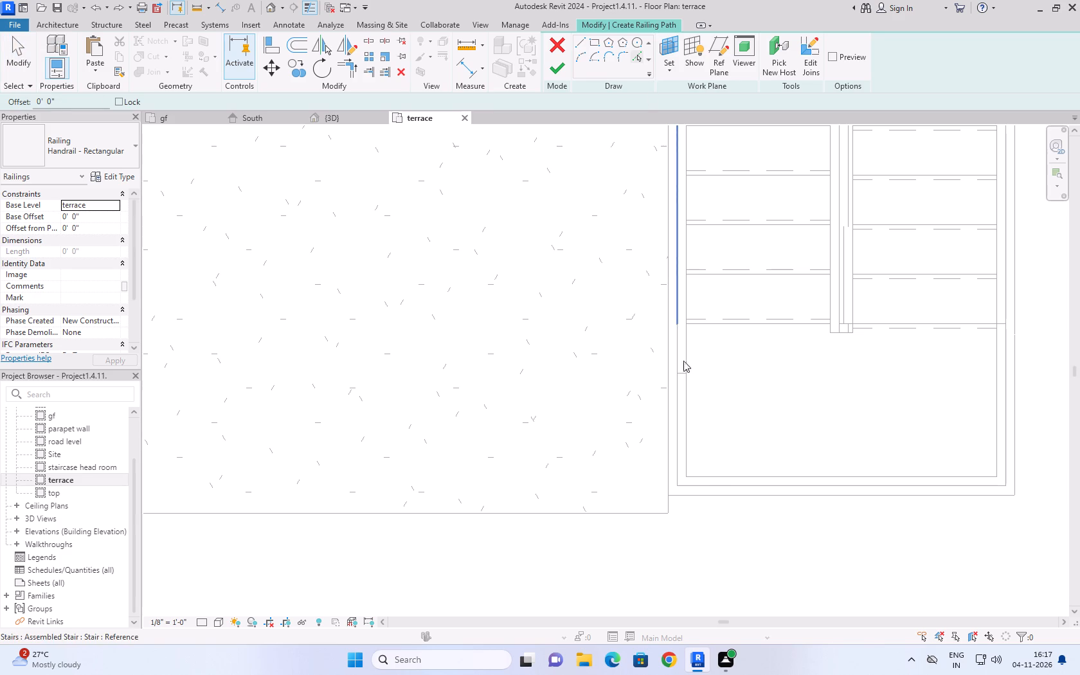
click(669, 509)
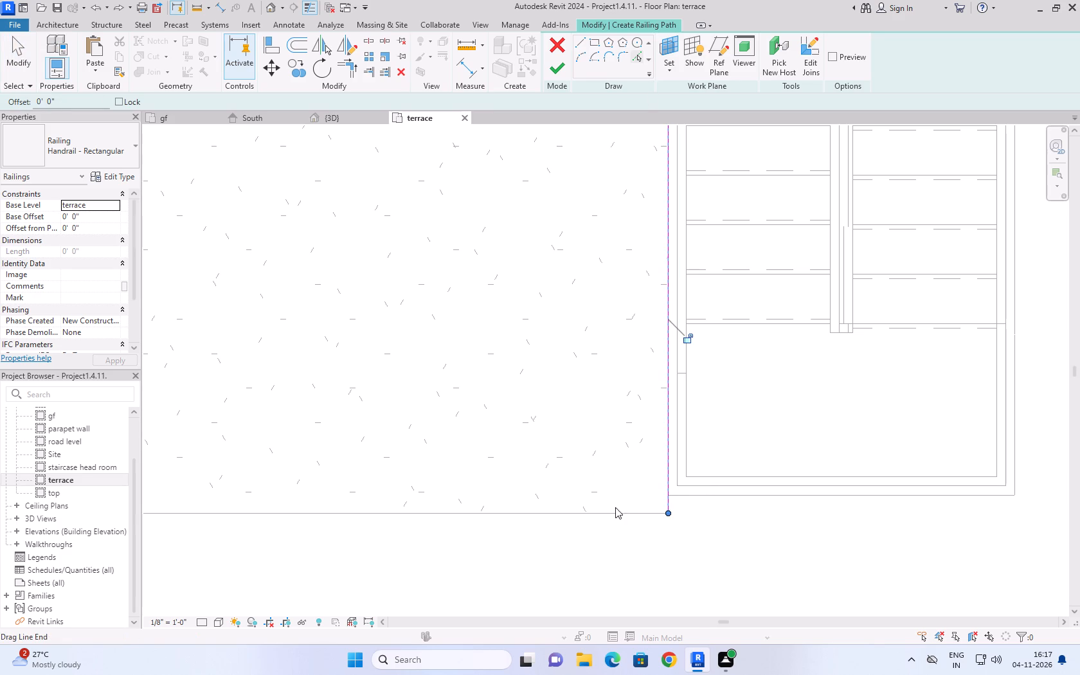
click(596, 509)
scroll(551, 379, down, 9)
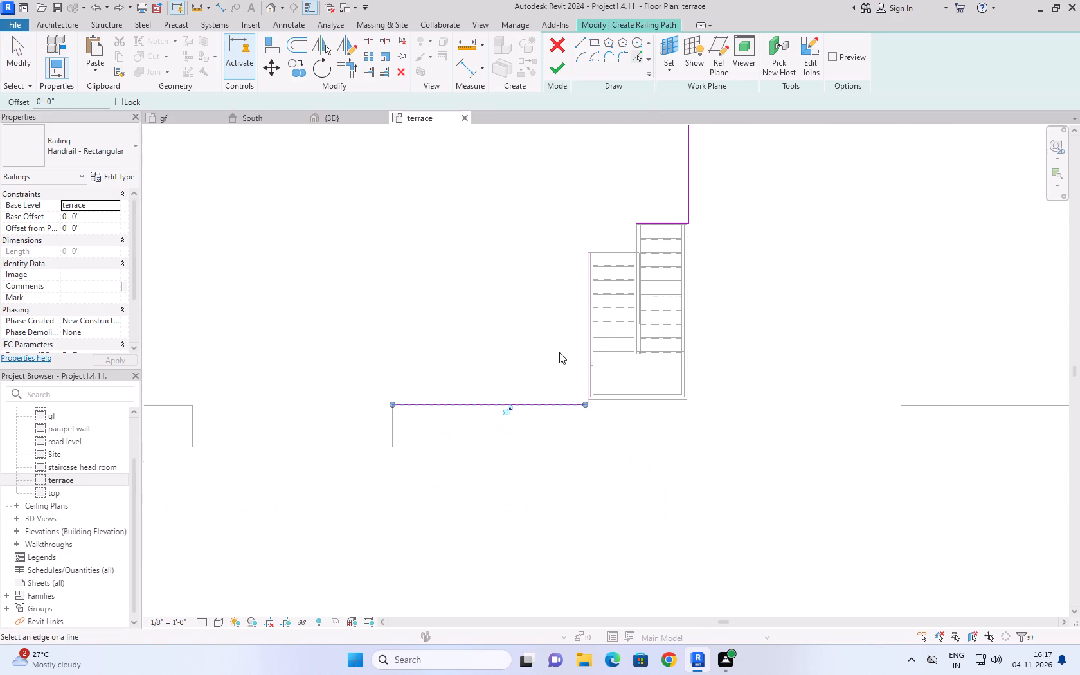
click(389, 422)
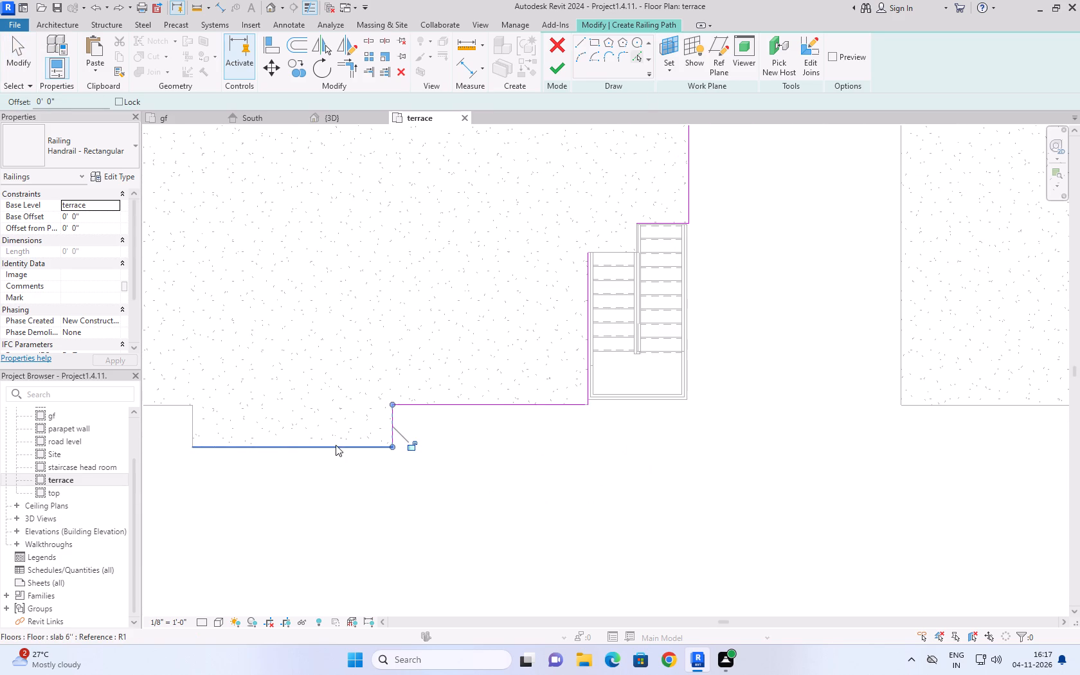
click(336, 445)
click(191, 422)
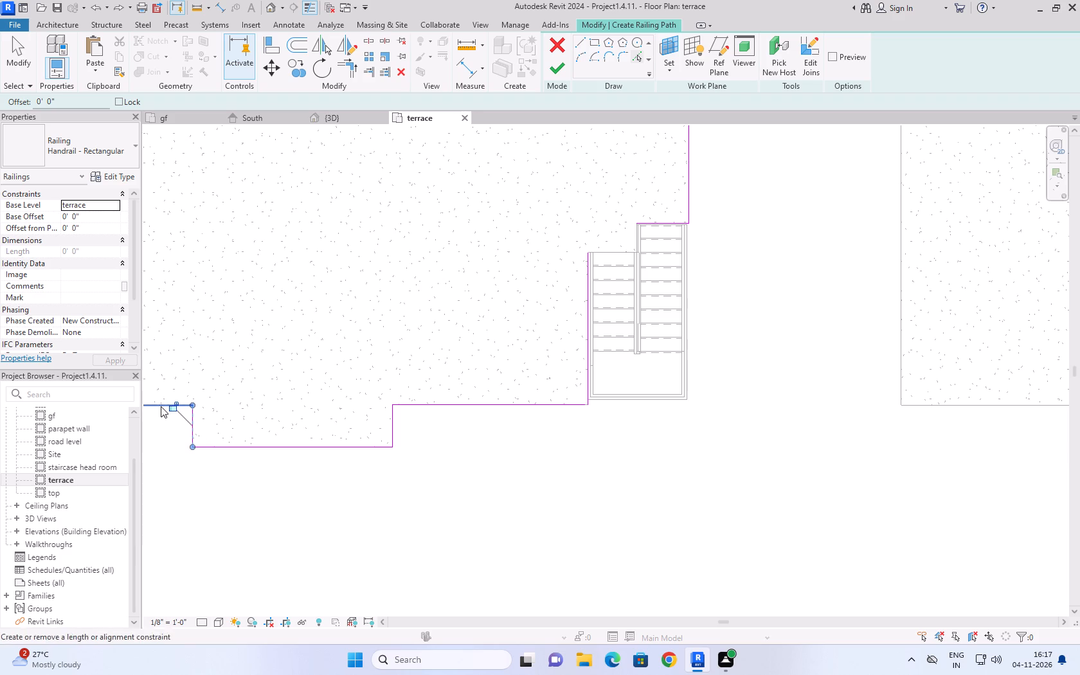
click(159, 405)
scroll(228, 359, down, 10)
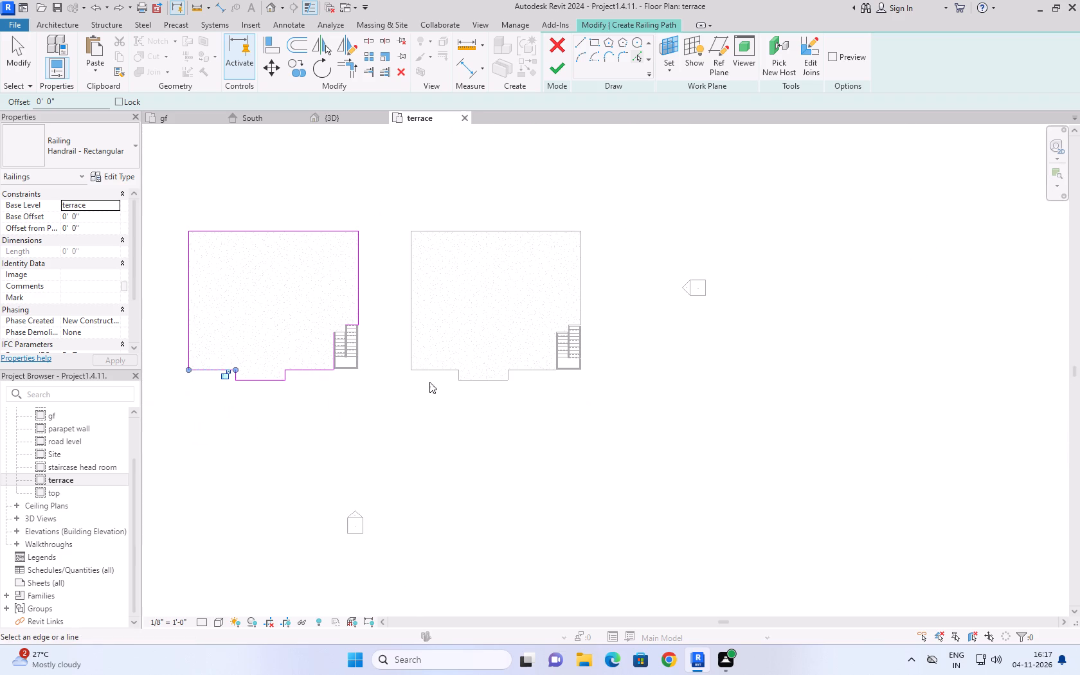
Pick the right-hand slab's west edge, south edges, three balcony projection sides and the edge beside the stair as railing path lines.
click(411, 346)
click(426, 372)
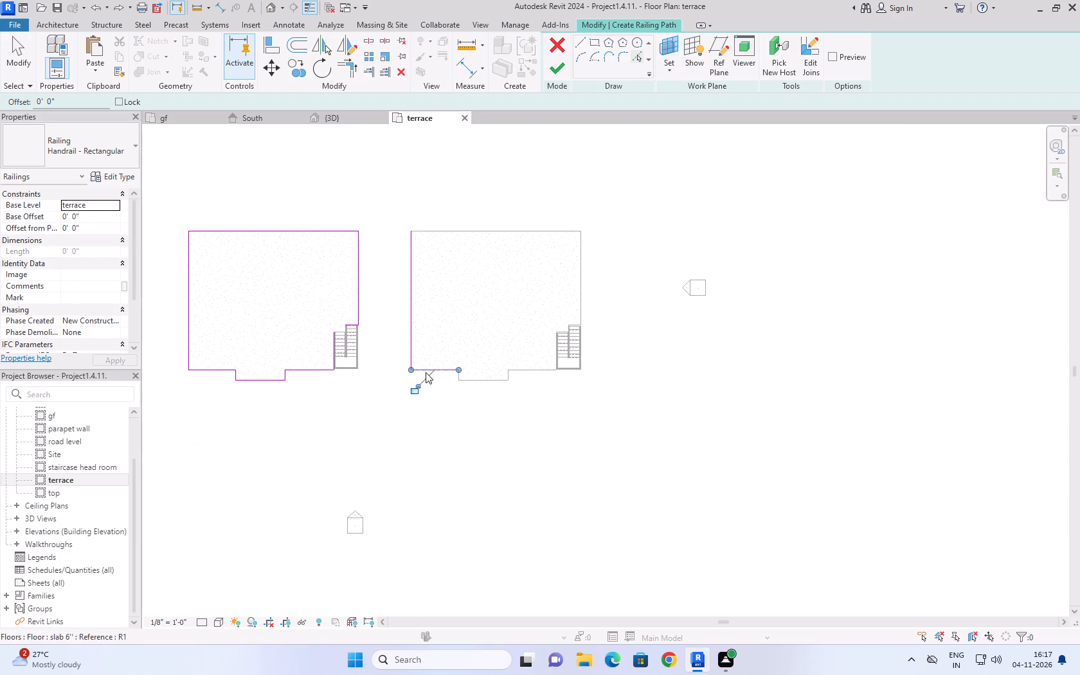
click(473, 381)
scroll(452, 386, up, 3)
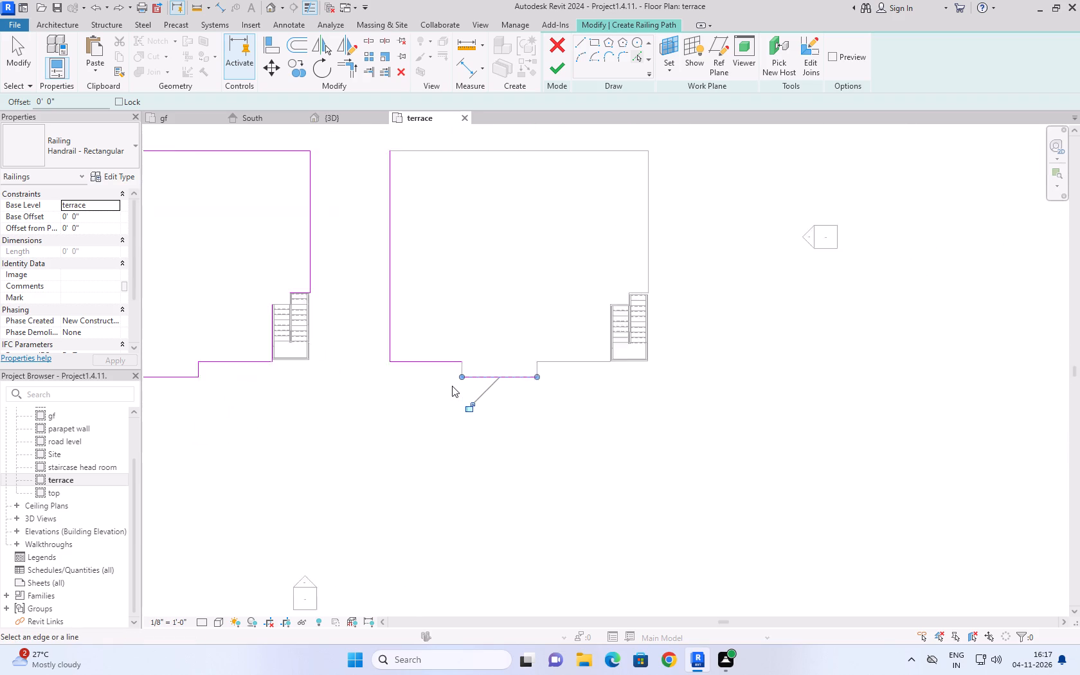
scroll(452, 386, up, 4)
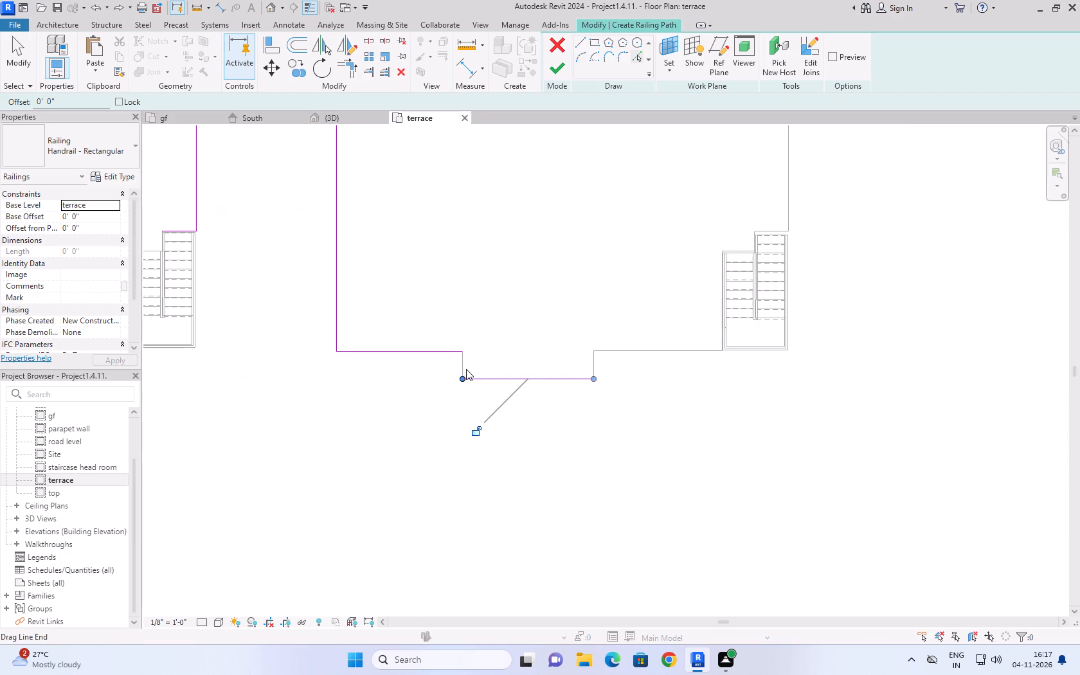
scroll(466, 369, up, 3)
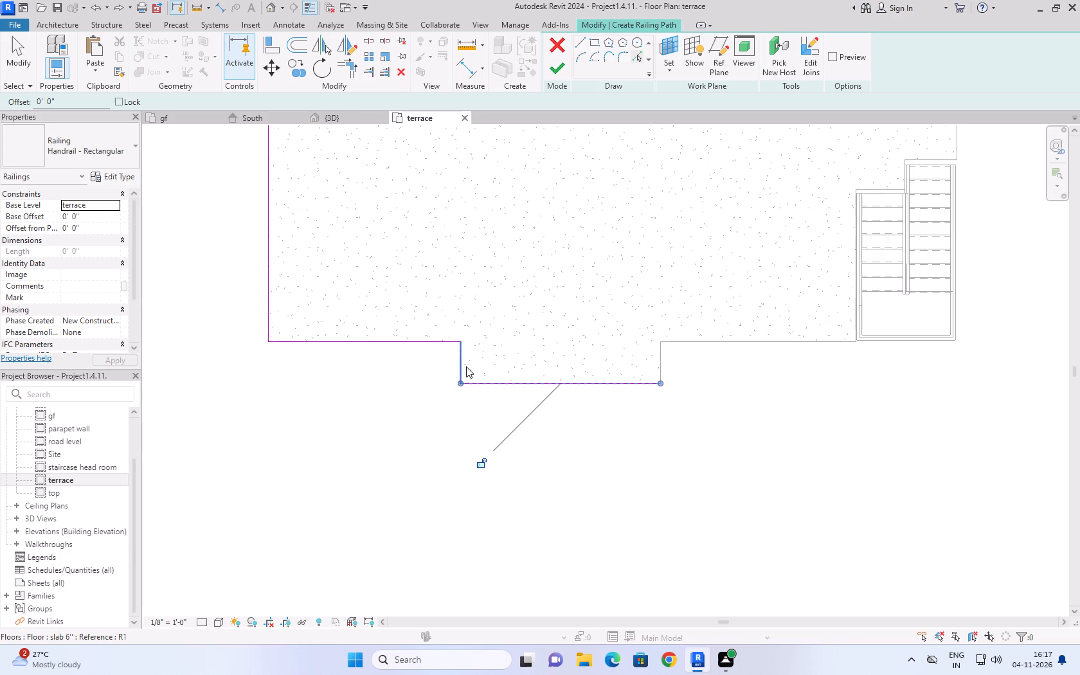
click(464, 363)
click(661, 348)
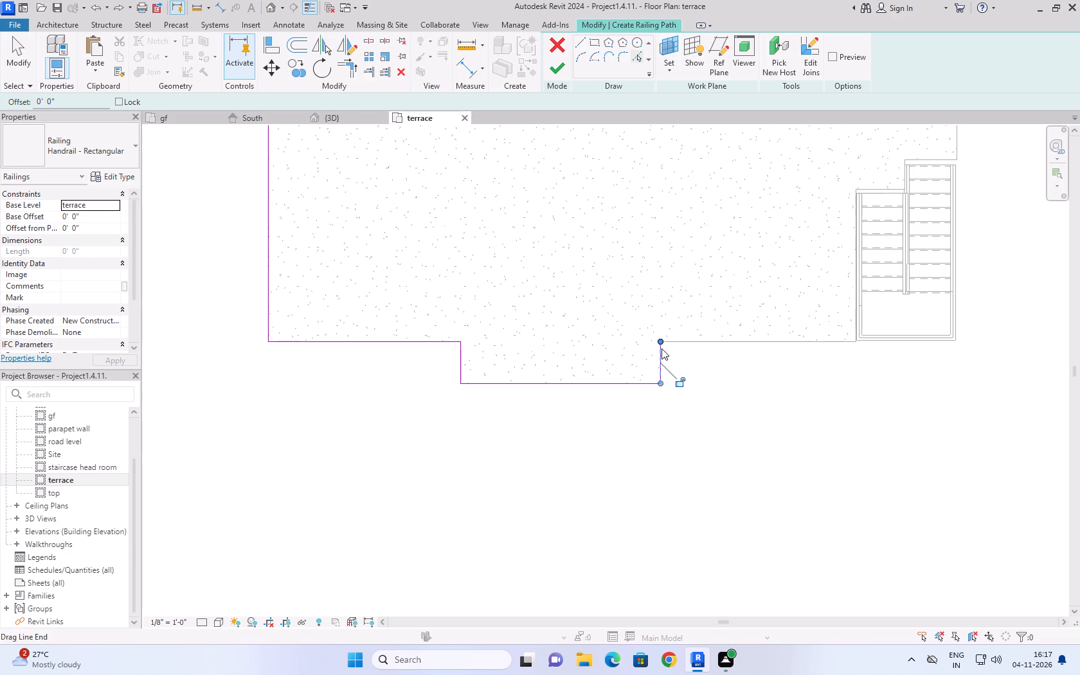
click(761, 342)
scroll(868, 328, up, 7)
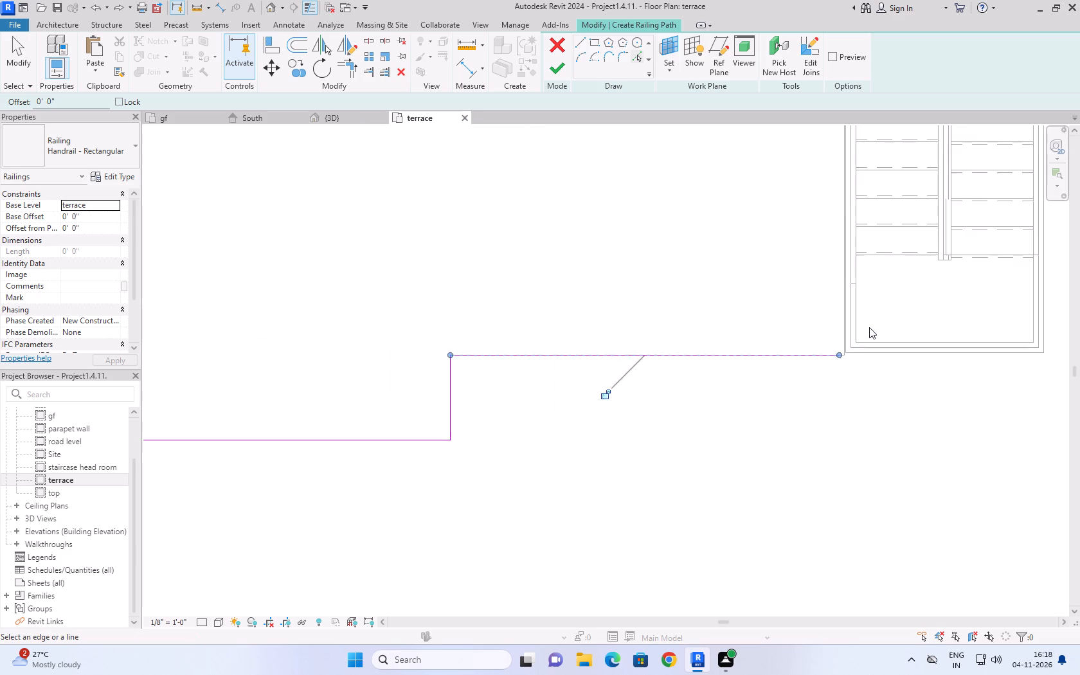
scroll(869, 327, up, 3)
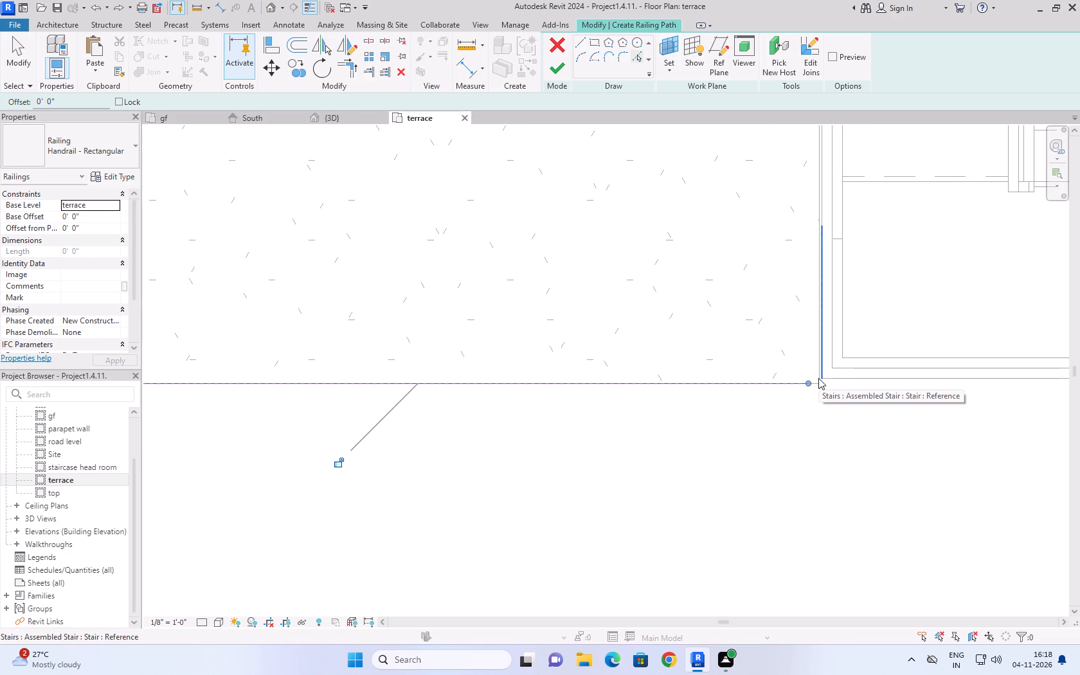
scroll(818, 378, up, 5)
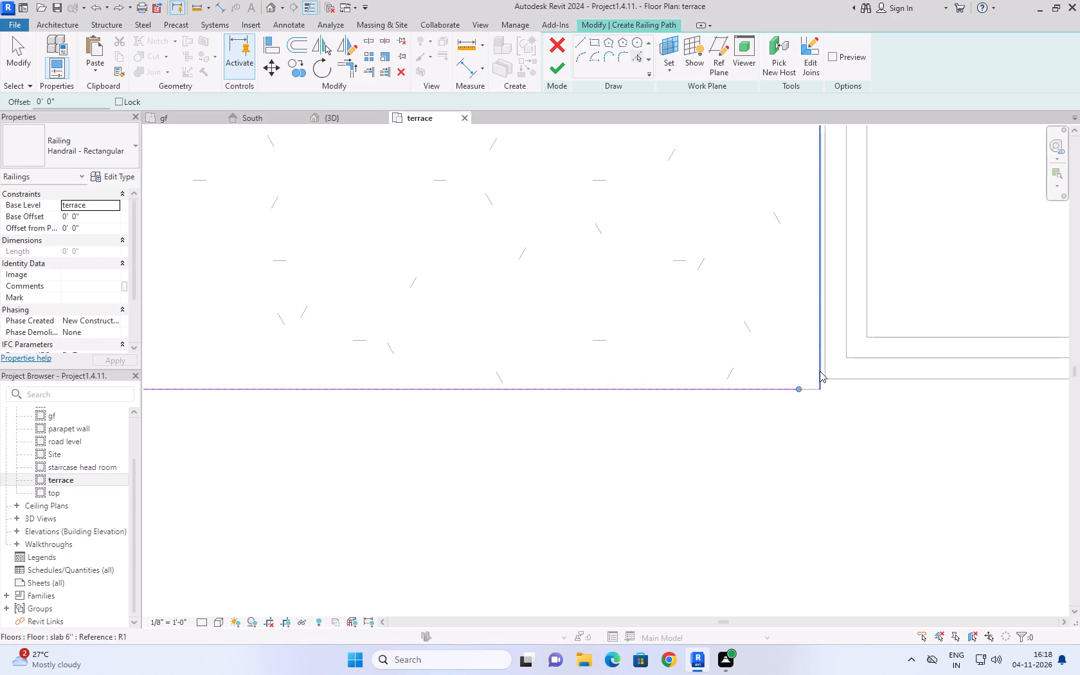
click(820, 371)
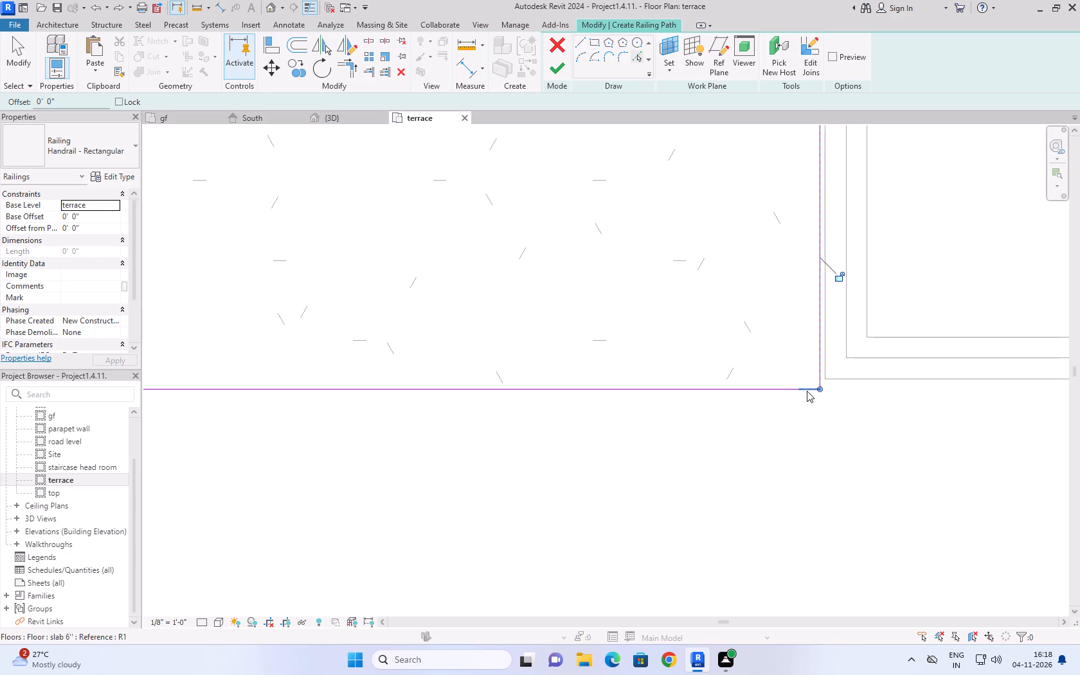
click(807, 391)
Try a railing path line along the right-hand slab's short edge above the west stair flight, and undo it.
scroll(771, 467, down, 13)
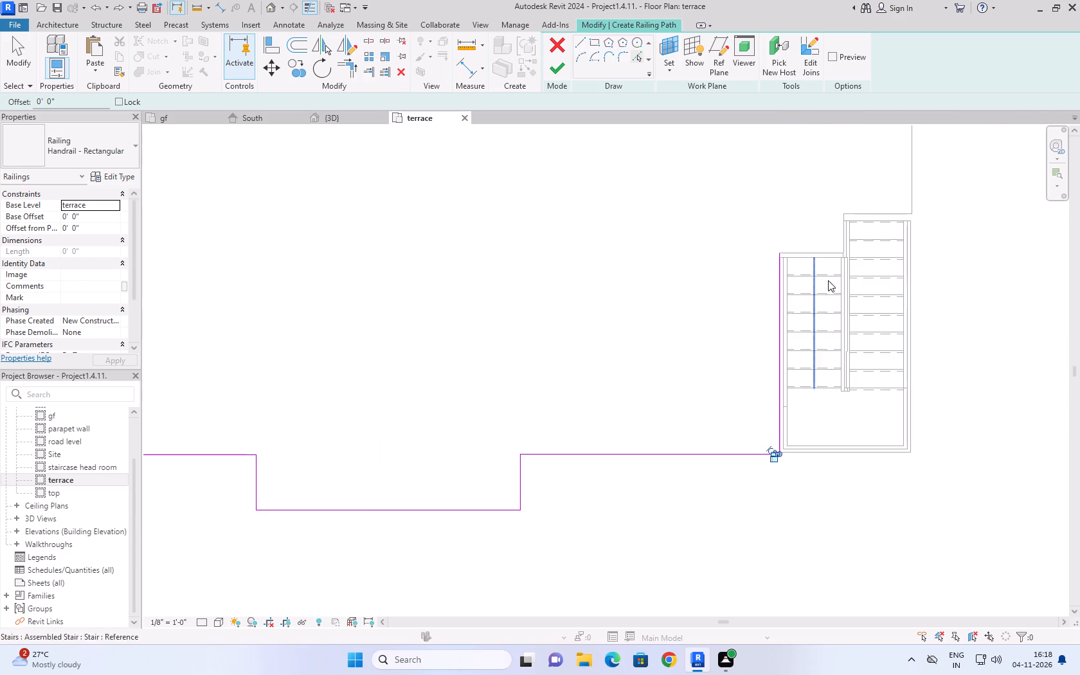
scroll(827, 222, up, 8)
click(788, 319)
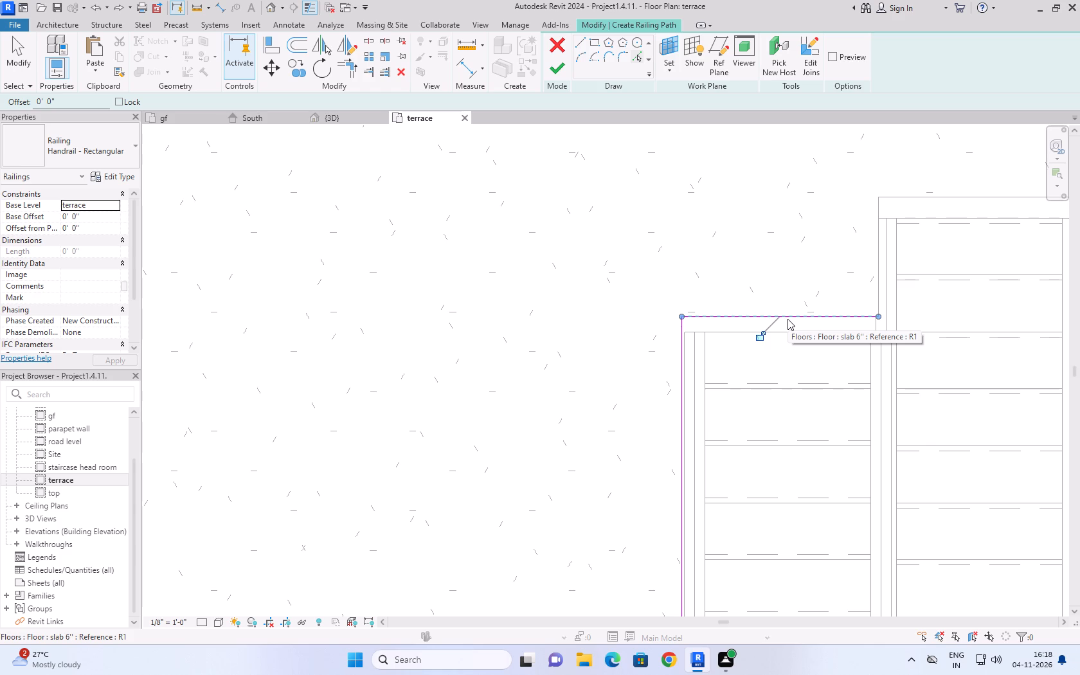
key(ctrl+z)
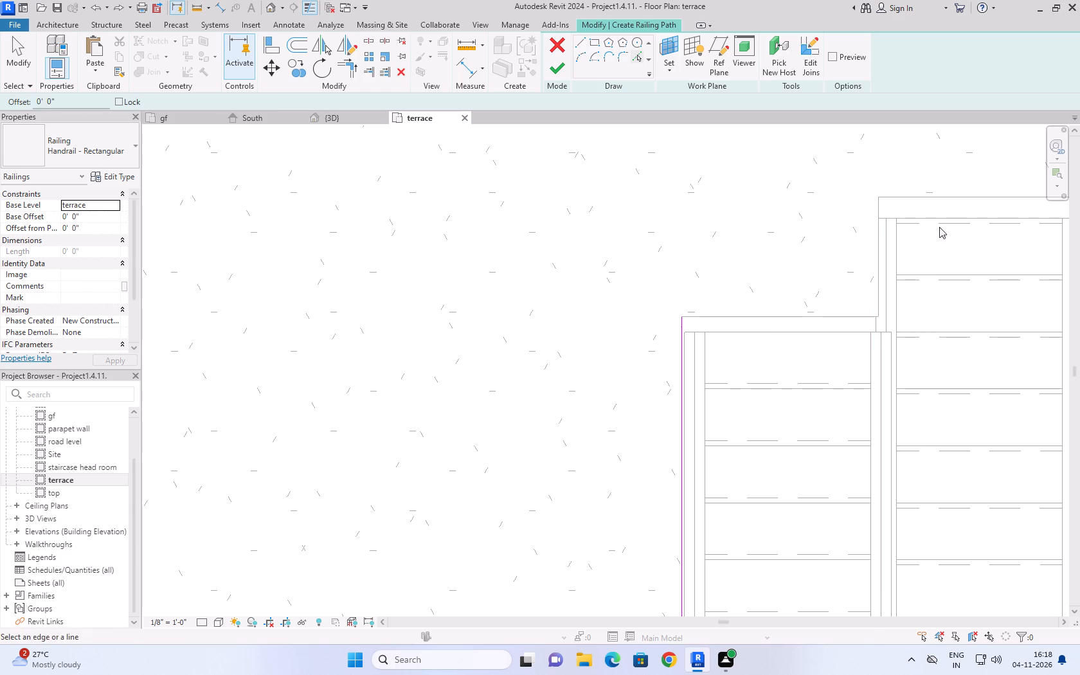
Add railing path lines along the right-hand slab's edge at the stair head and its east and north edges.
click(937, 195)
scroll(937, 195, down, 12)
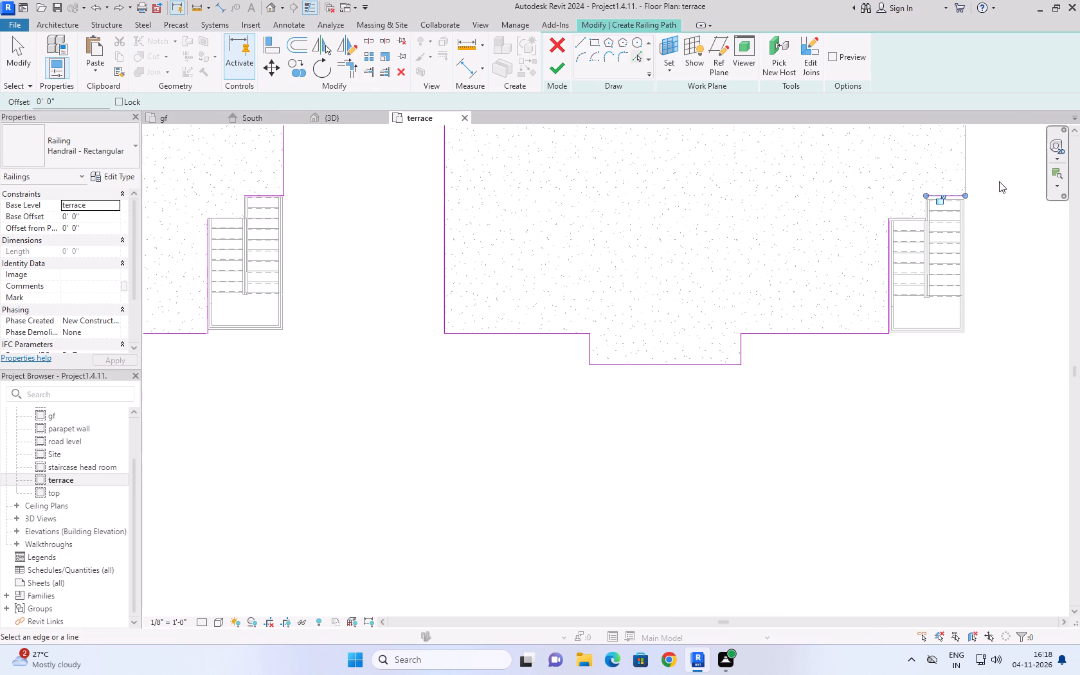
scroll(999, 181, down, 5)
middle_drag(1002, 142, 808, 420)
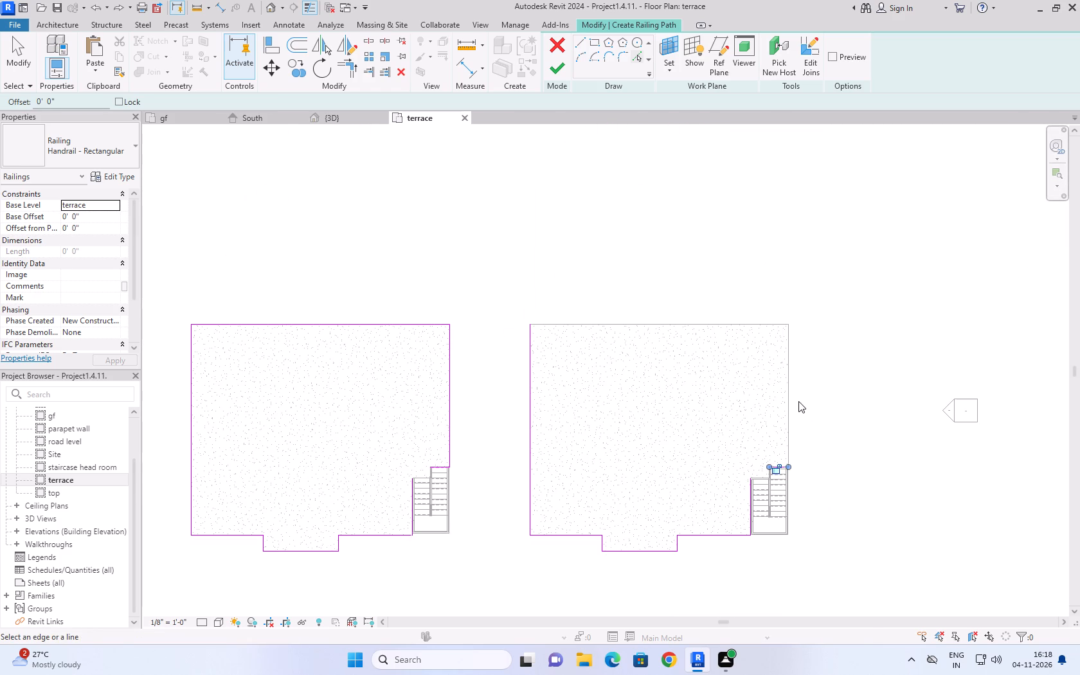
click(789, 396)
click(703, 324)
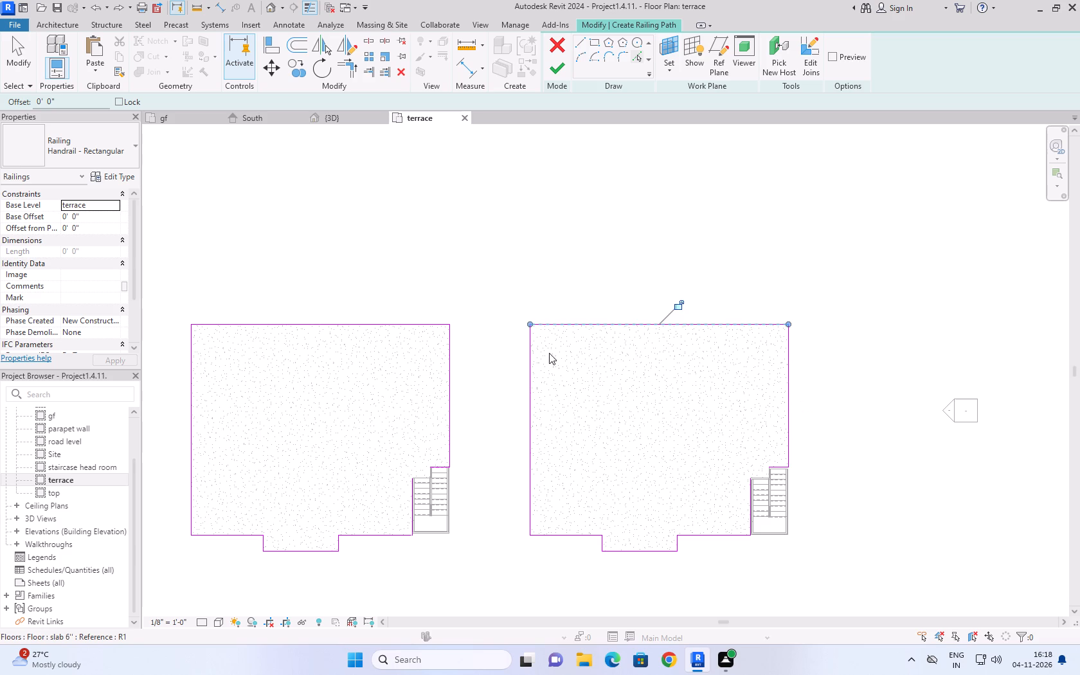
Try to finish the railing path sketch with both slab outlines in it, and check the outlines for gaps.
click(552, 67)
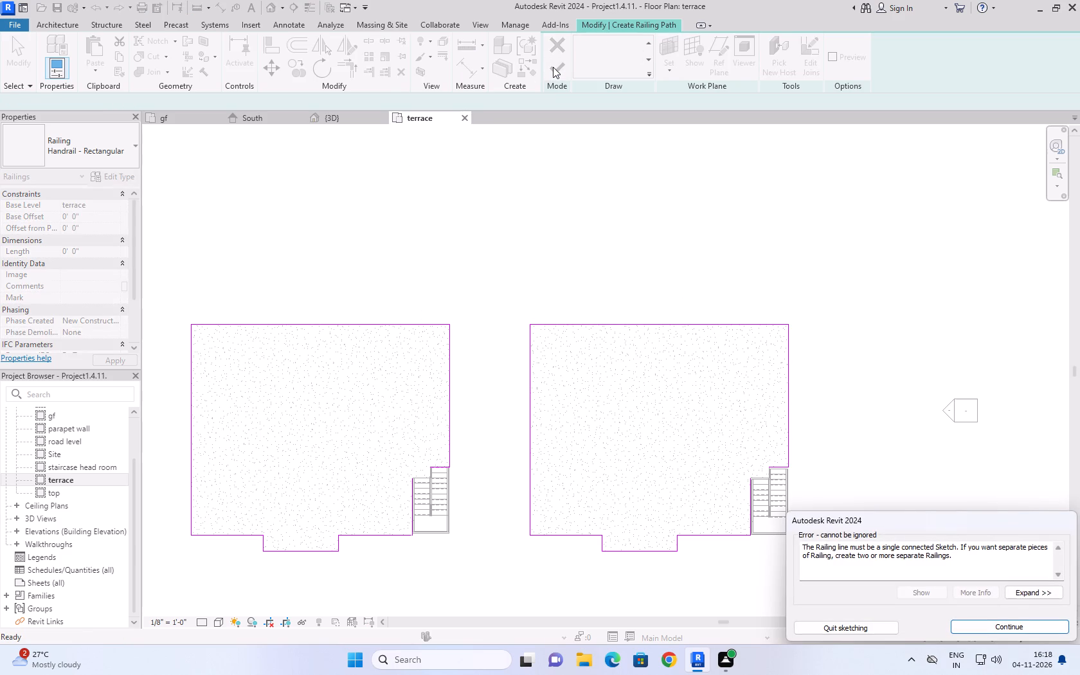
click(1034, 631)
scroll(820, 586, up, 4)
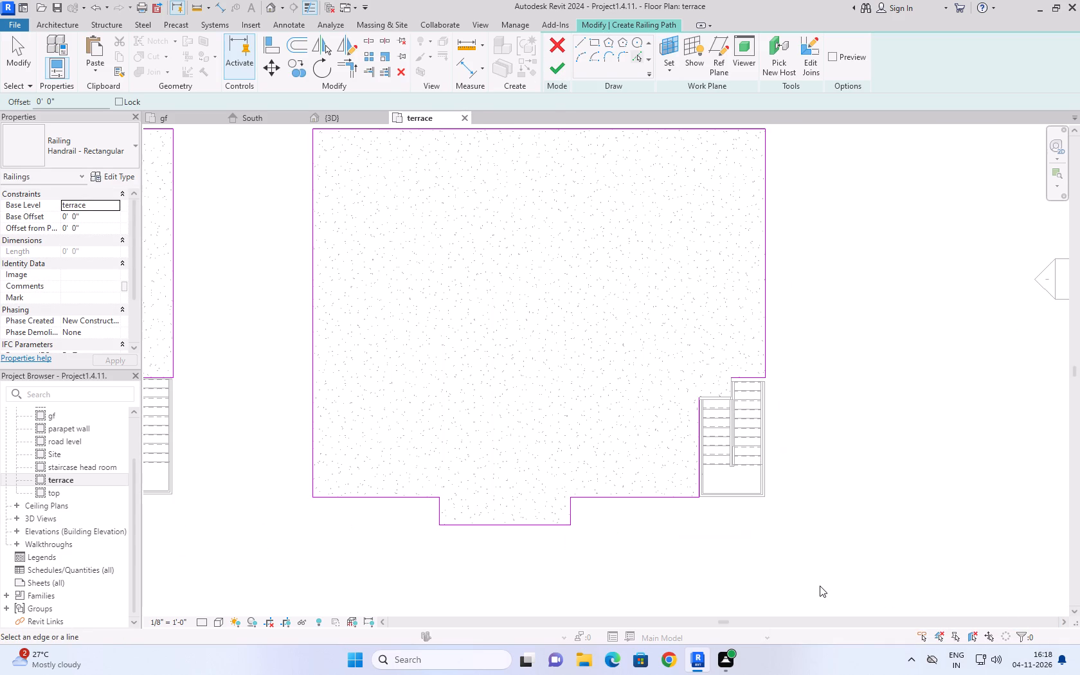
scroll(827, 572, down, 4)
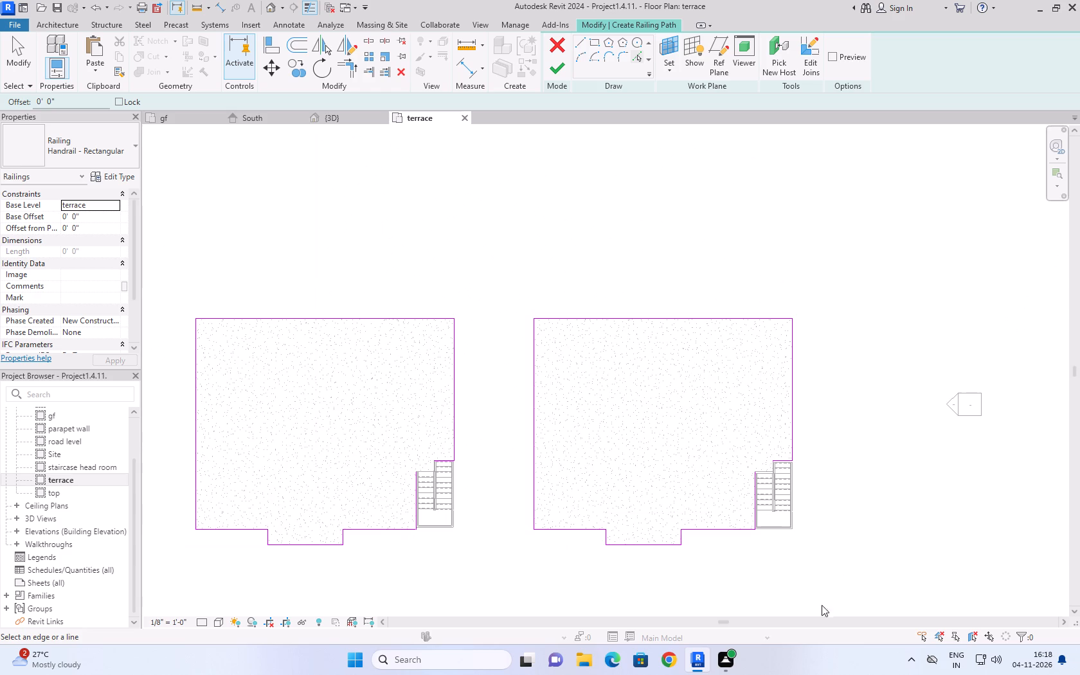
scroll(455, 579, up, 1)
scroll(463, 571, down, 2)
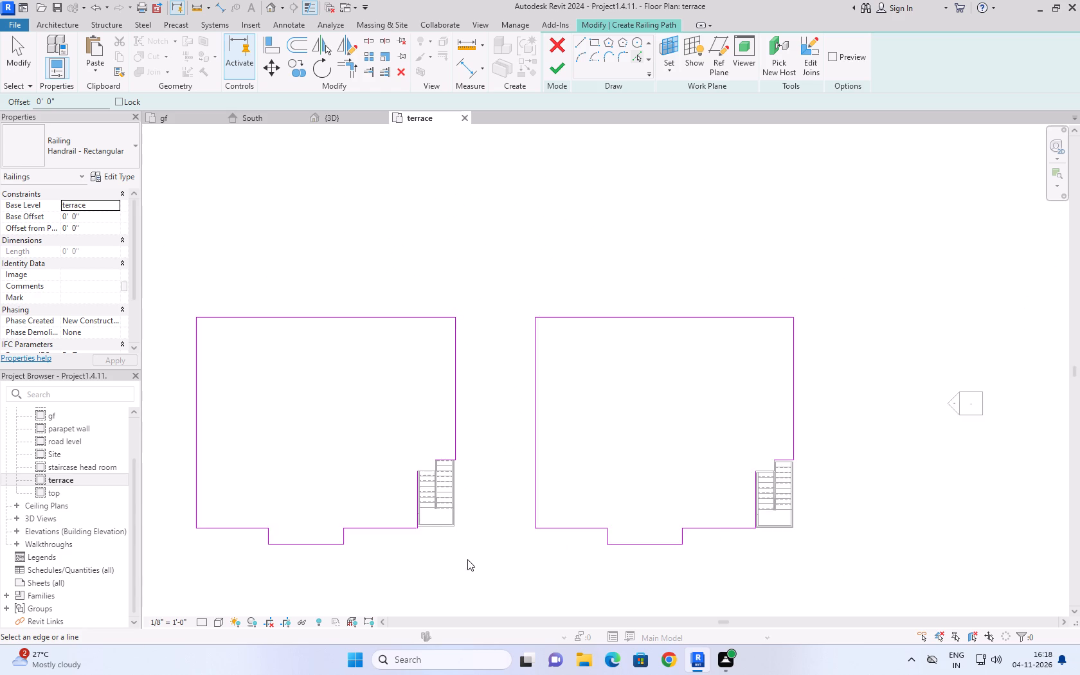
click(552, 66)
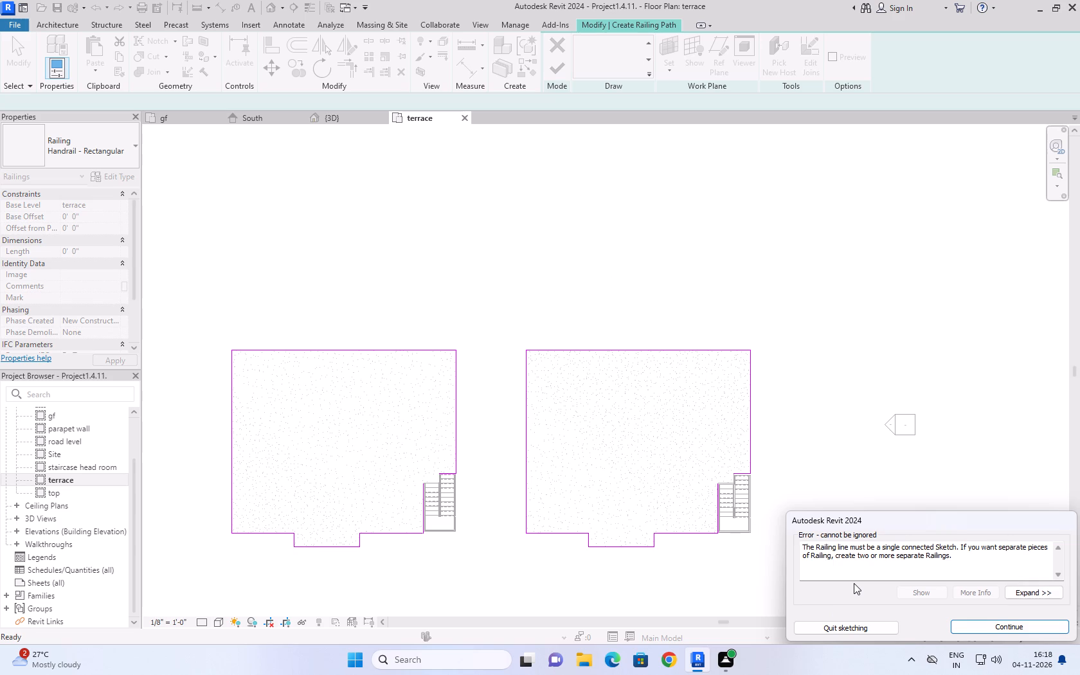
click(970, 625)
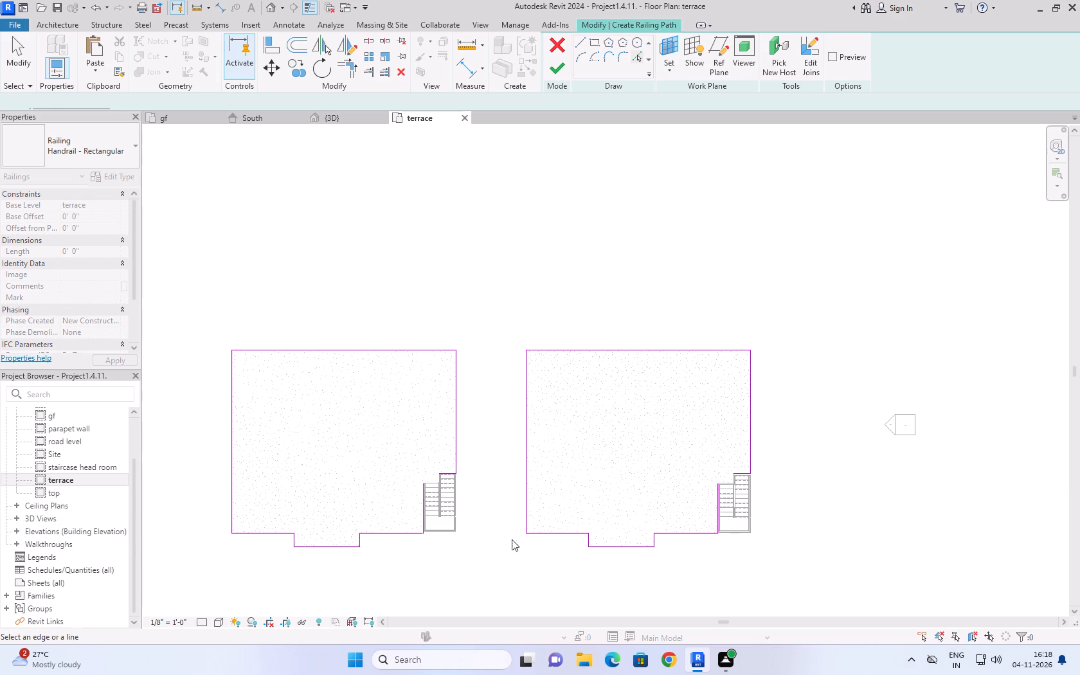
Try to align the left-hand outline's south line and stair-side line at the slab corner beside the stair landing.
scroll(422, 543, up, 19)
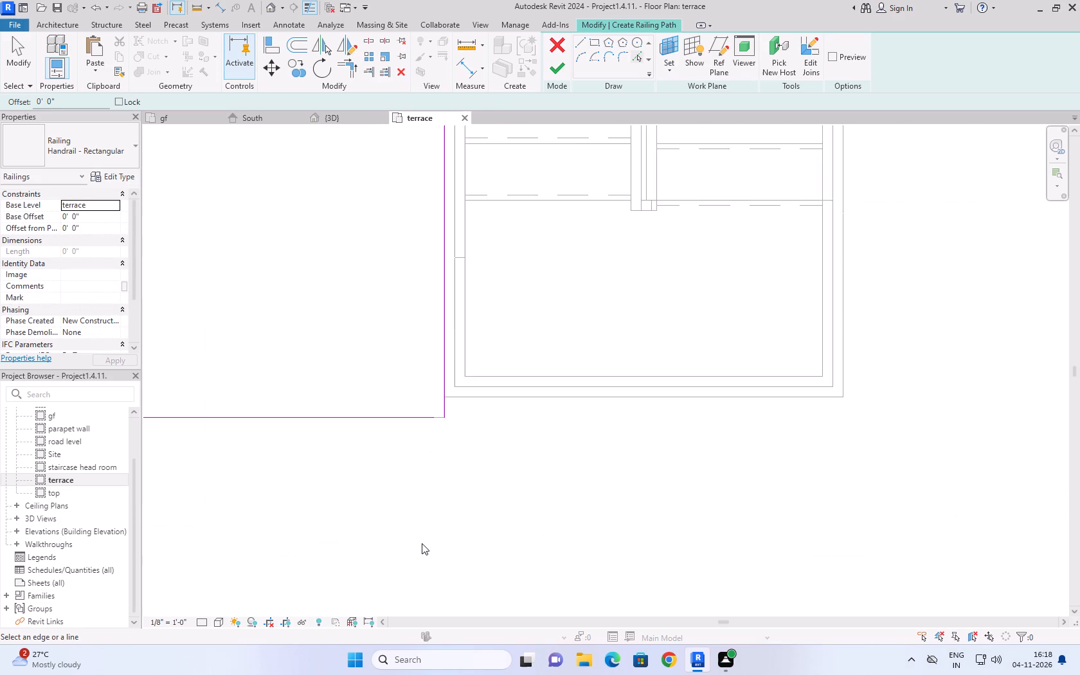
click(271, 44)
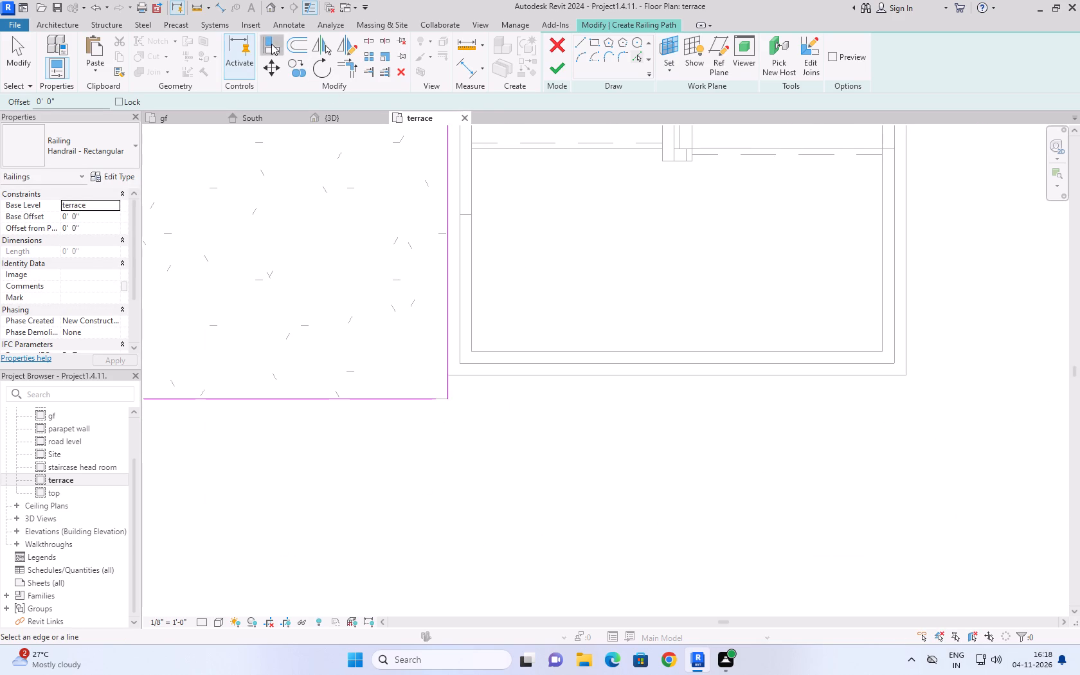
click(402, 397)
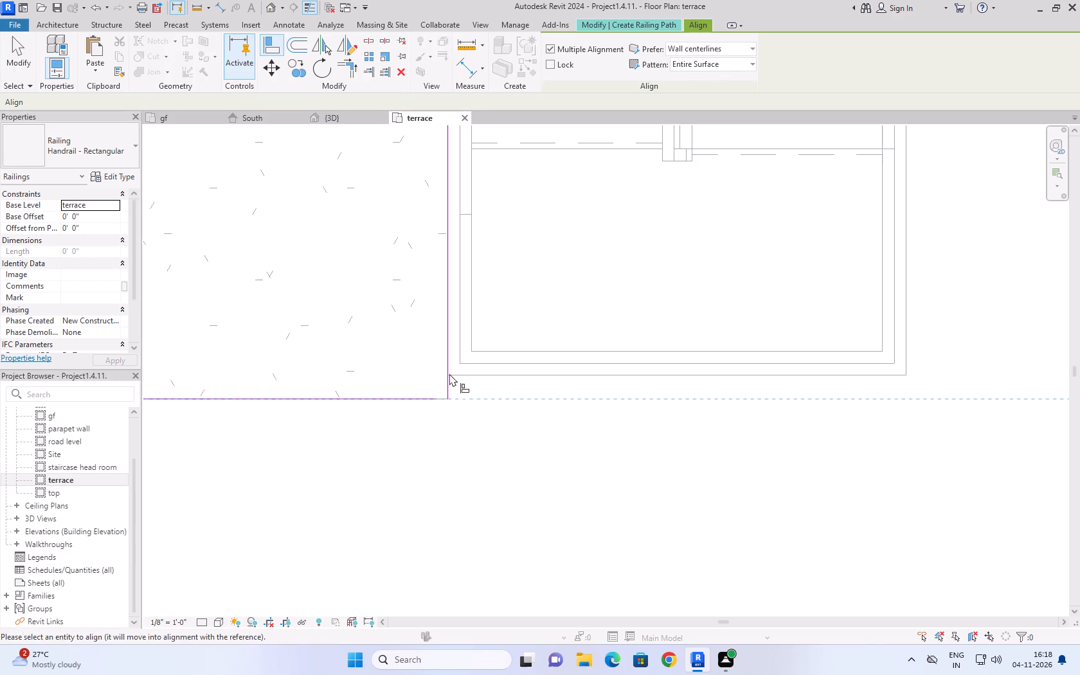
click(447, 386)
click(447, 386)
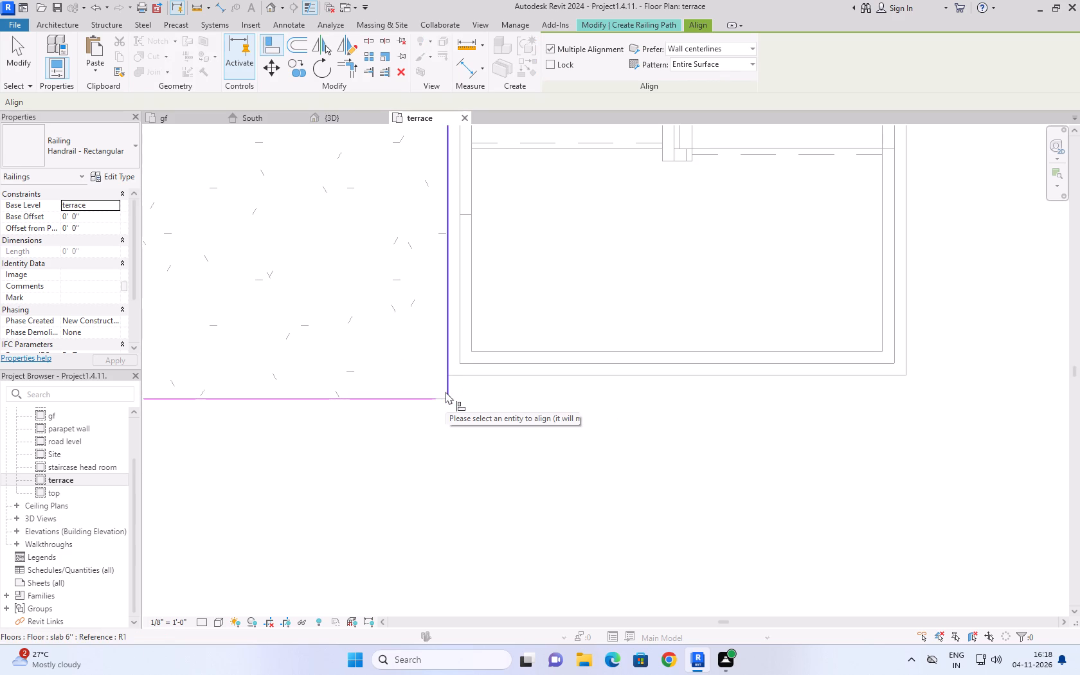
Trim the left-hand outline's stair-side and south lines to a corner, likewise the balcony projection's southeast corner, and try to finish the sketch.
click(340, 66)
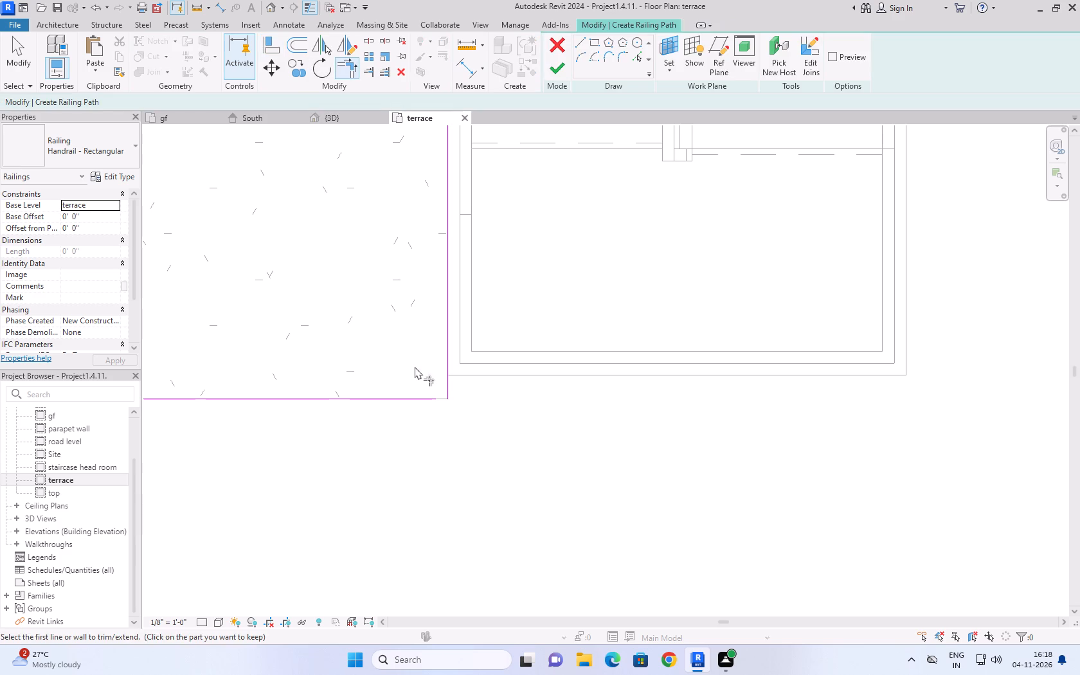
click(451, 390)
click(431, 399)
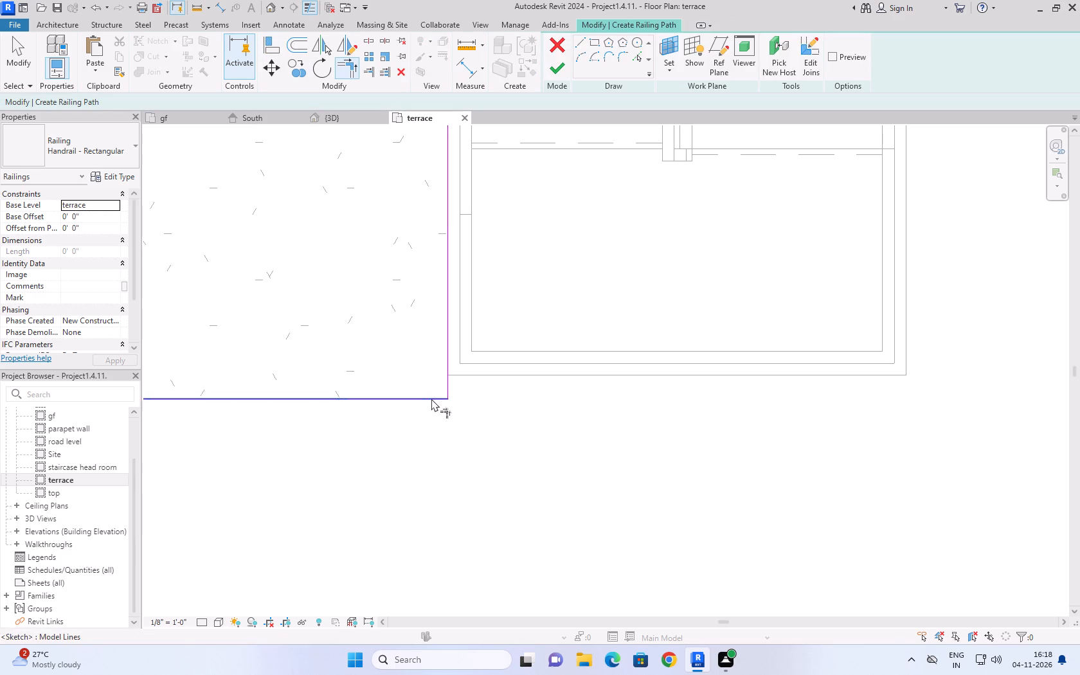
scroll(416, 456, down, 13)
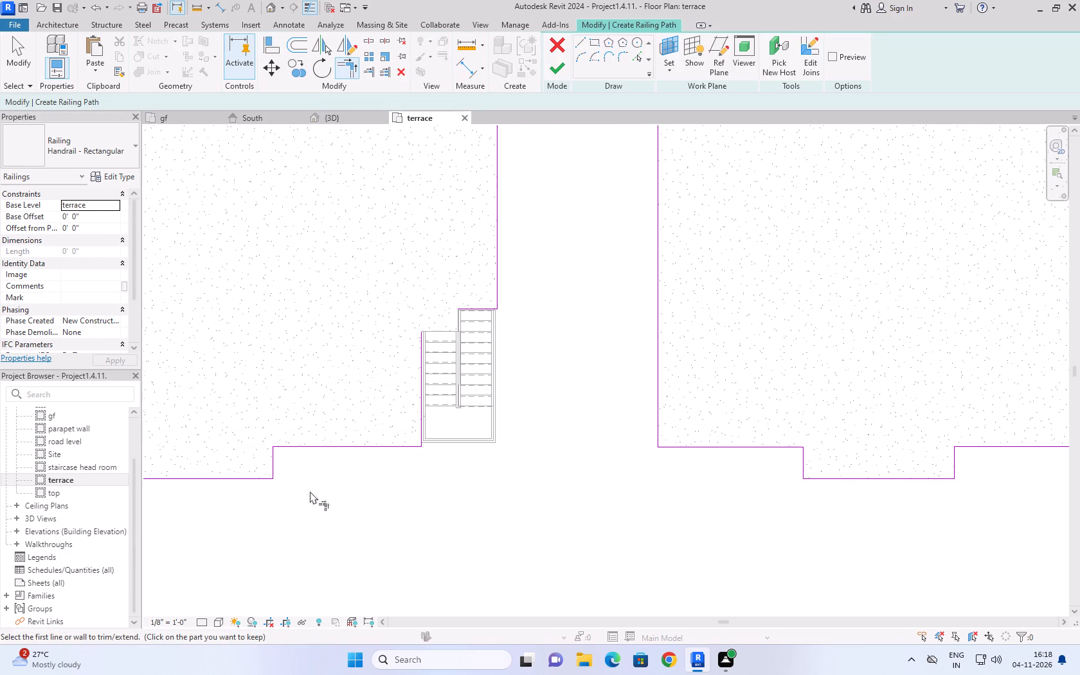
click(274, 460)
double_click(259, 477)
scroll(404, 485, down, 5)
click(553, 72)
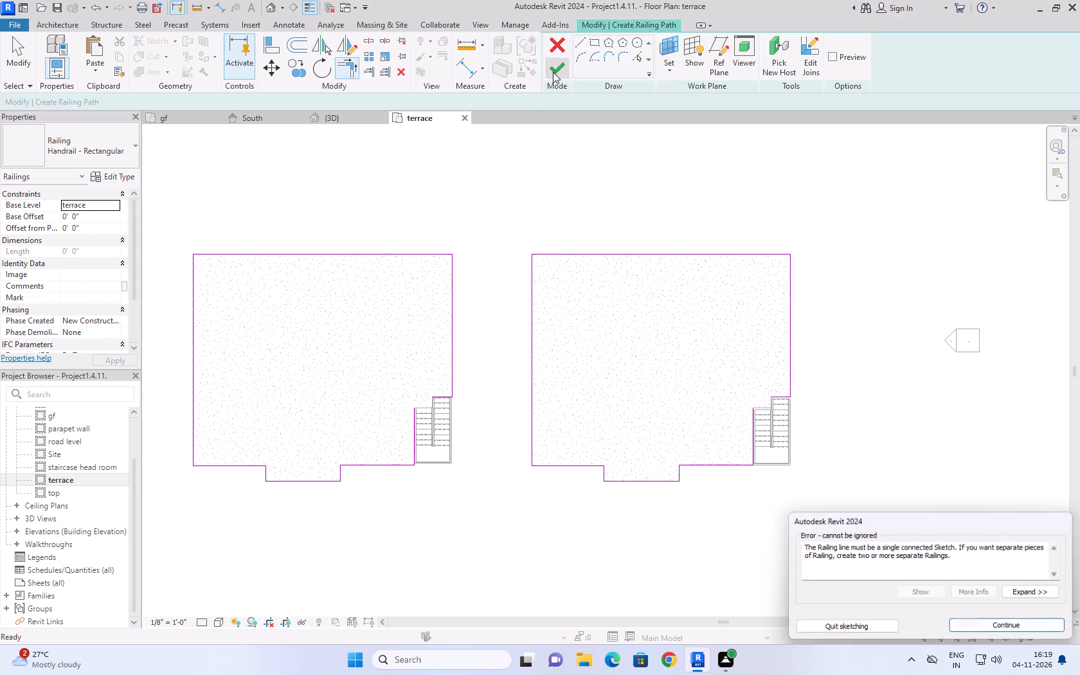
click(1013, 624)
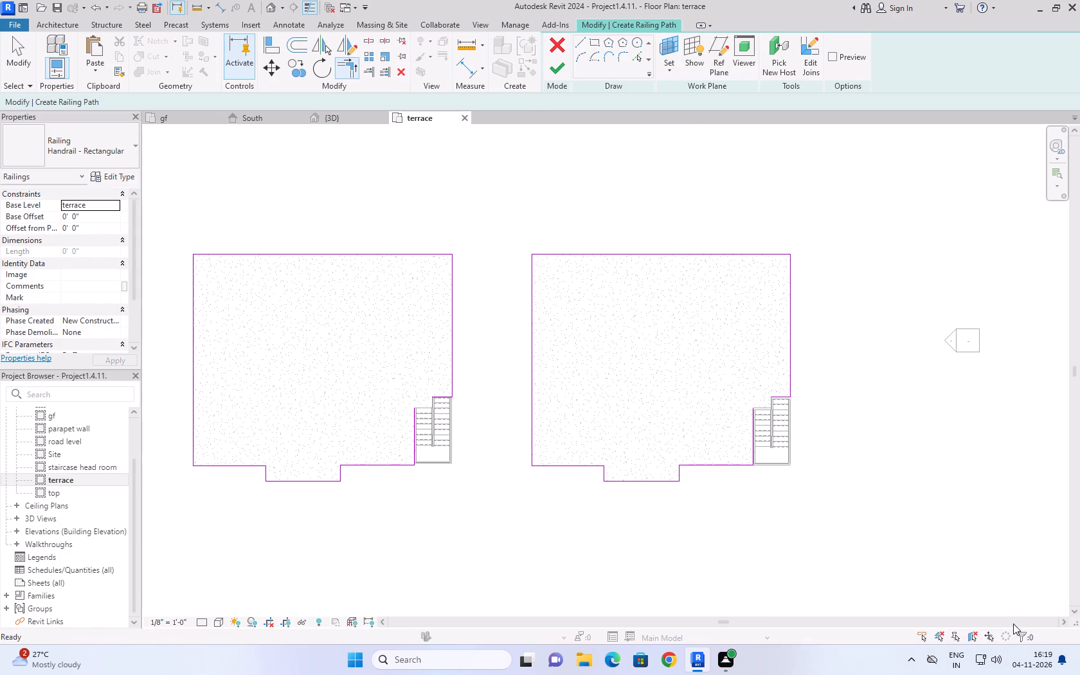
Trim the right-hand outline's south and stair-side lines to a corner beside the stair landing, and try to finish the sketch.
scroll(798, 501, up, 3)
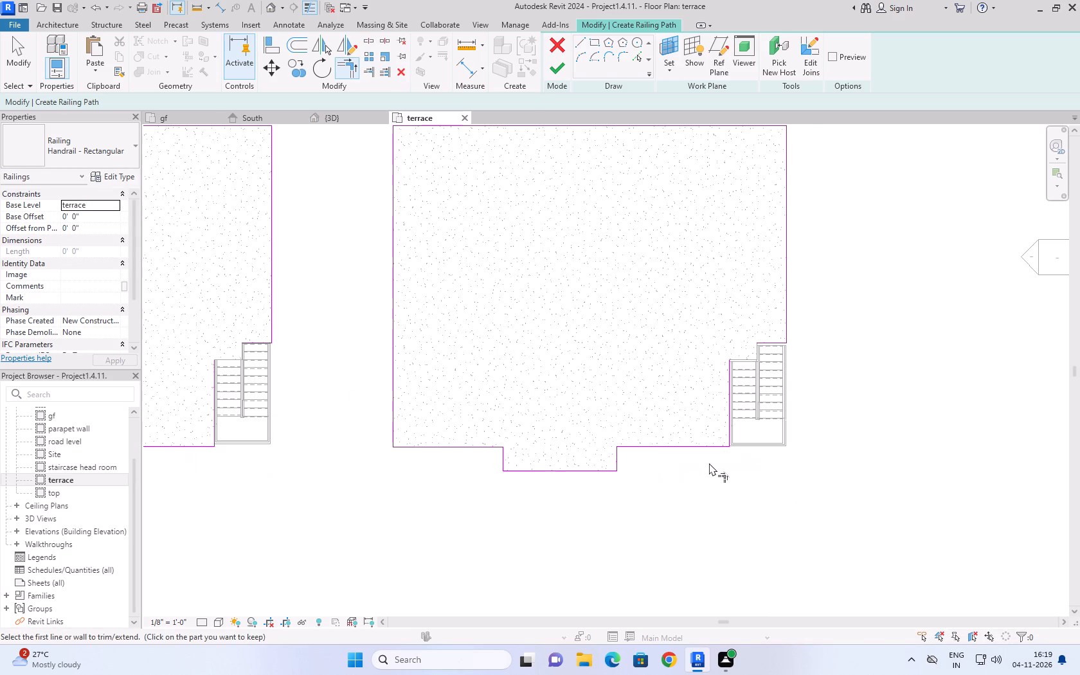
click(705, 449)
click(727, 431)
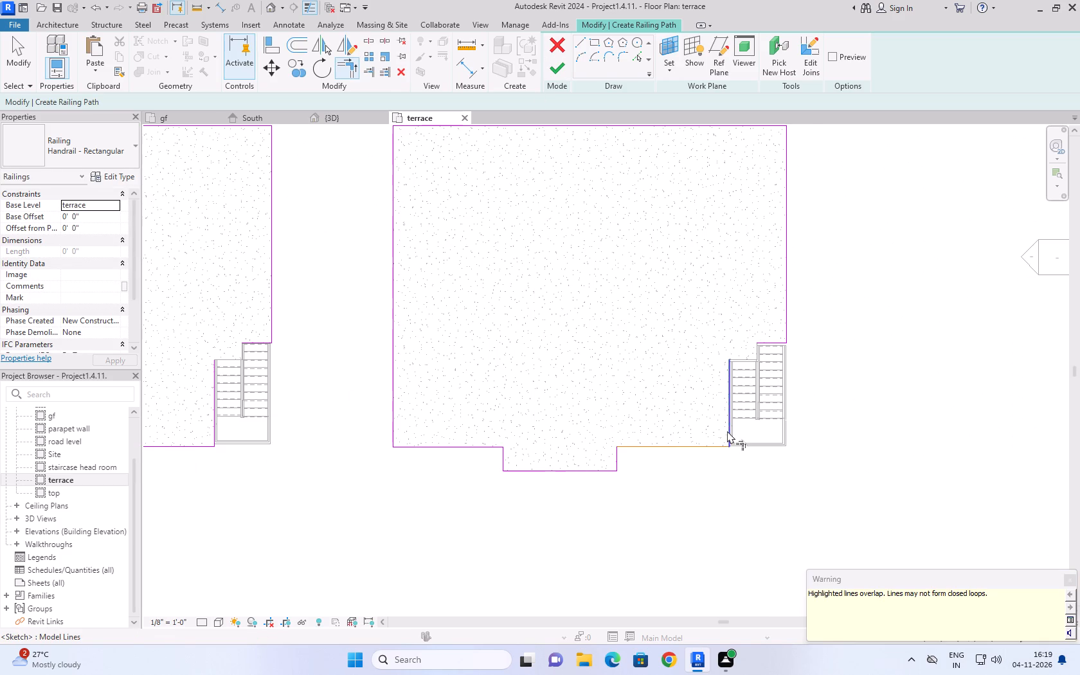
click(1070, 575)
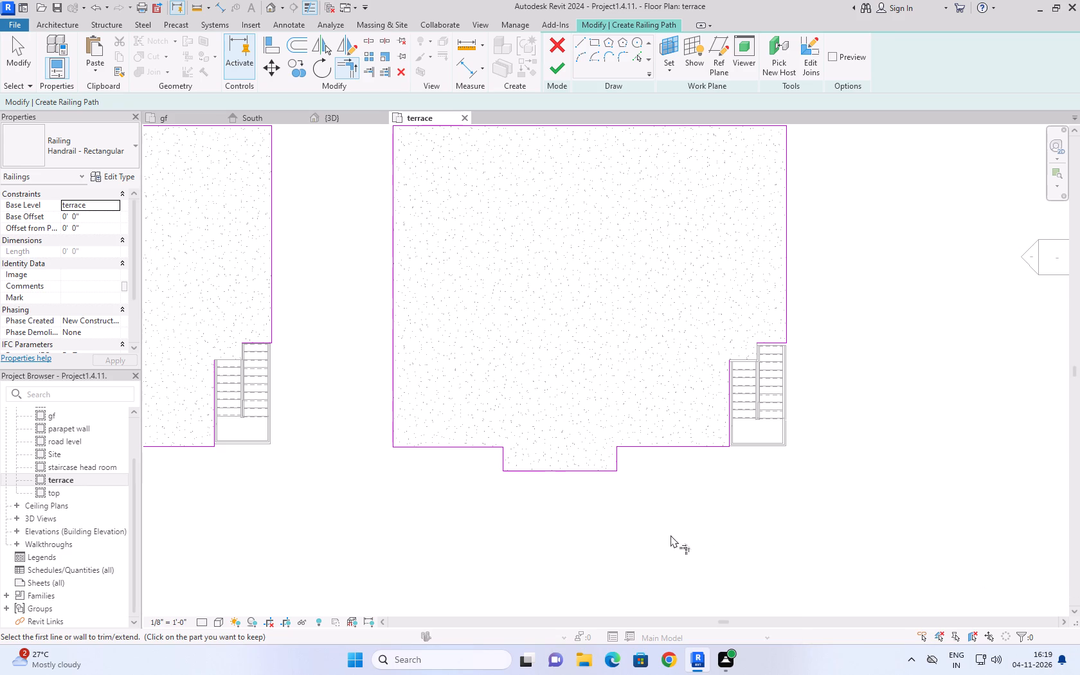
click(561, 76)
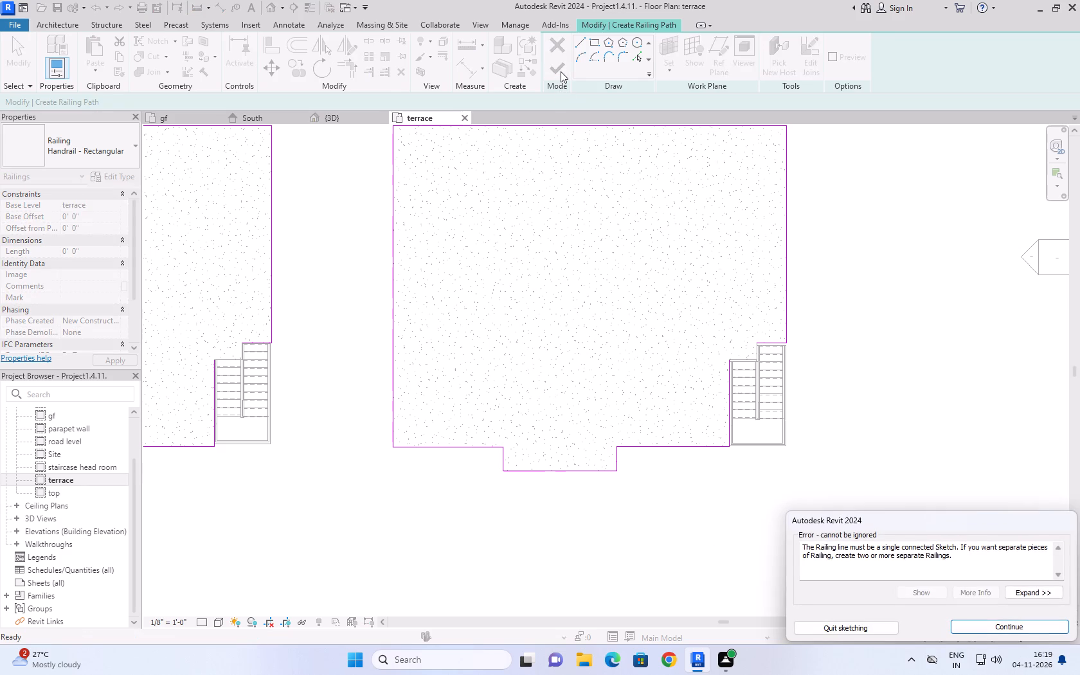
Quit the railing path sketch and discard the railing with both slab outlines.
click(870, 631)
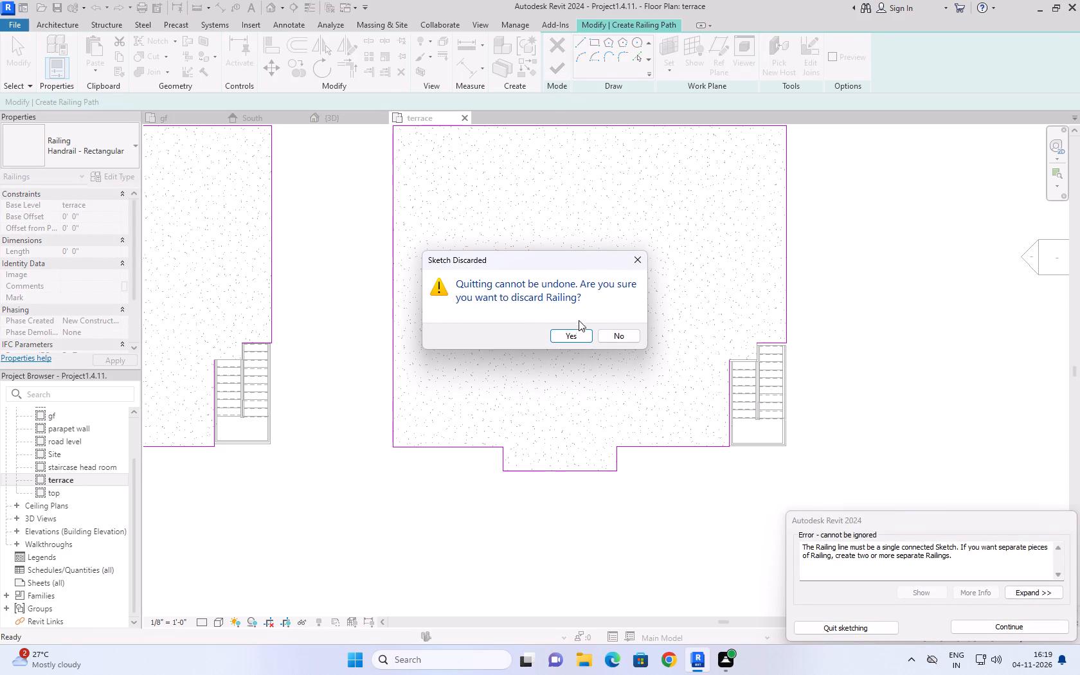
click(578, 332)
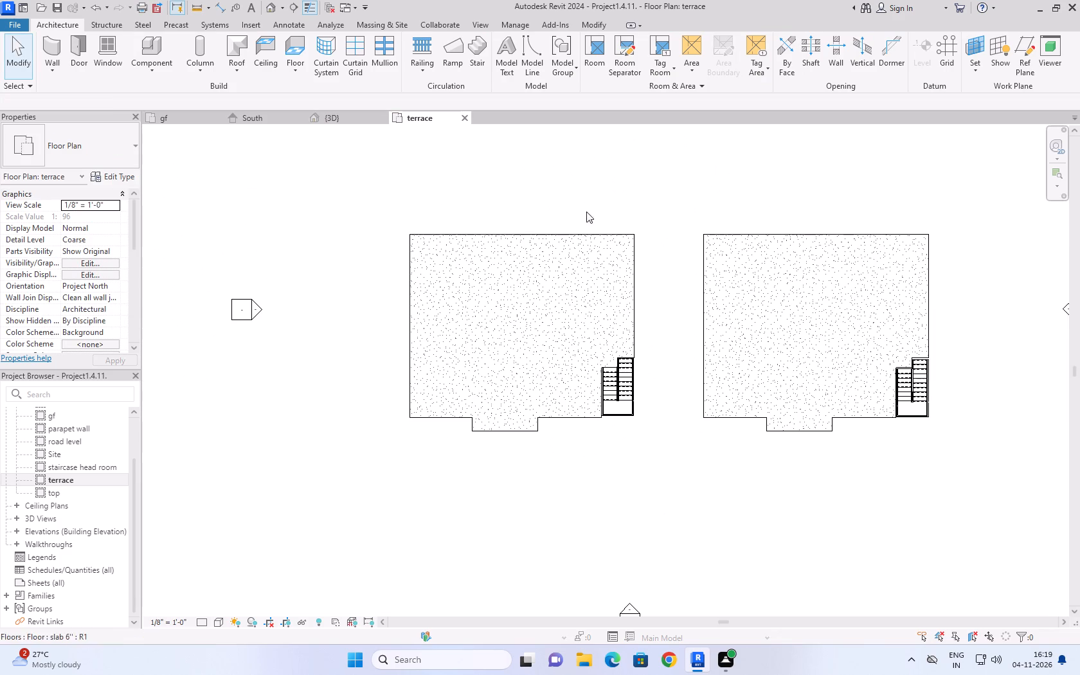
Create a Handrail - Rectangular railing on the terrace level along the left-hand slab's north edge only.
scroll(593, 195, up, 1)
middle_drag(593, 195, 460, 199)
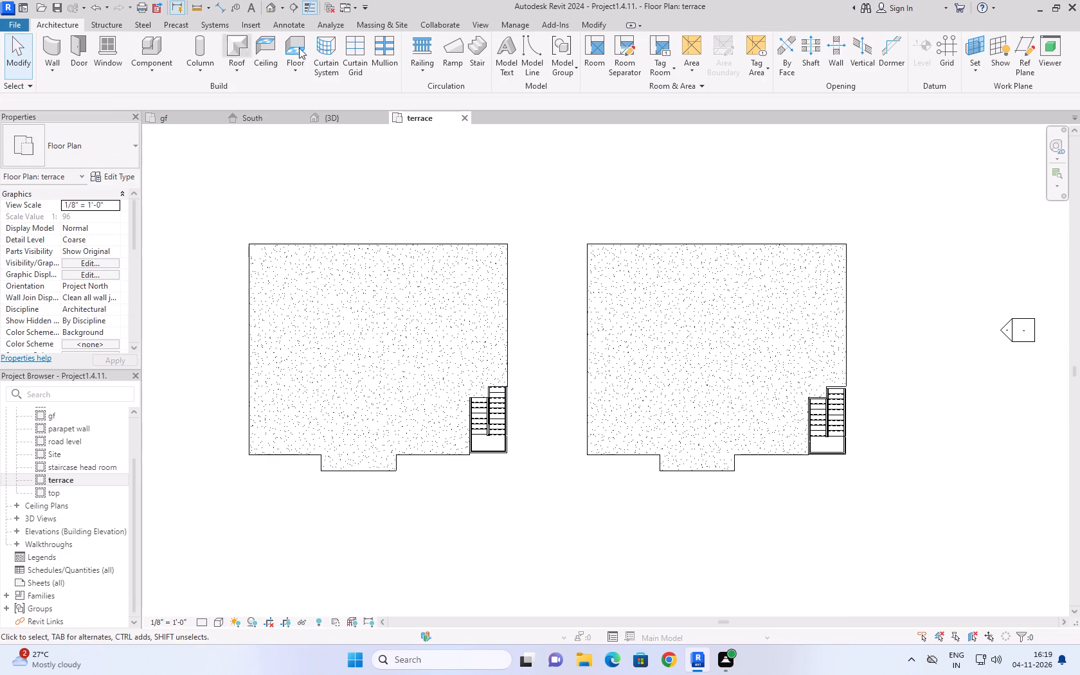
click(381, 51)
click(30, 61)
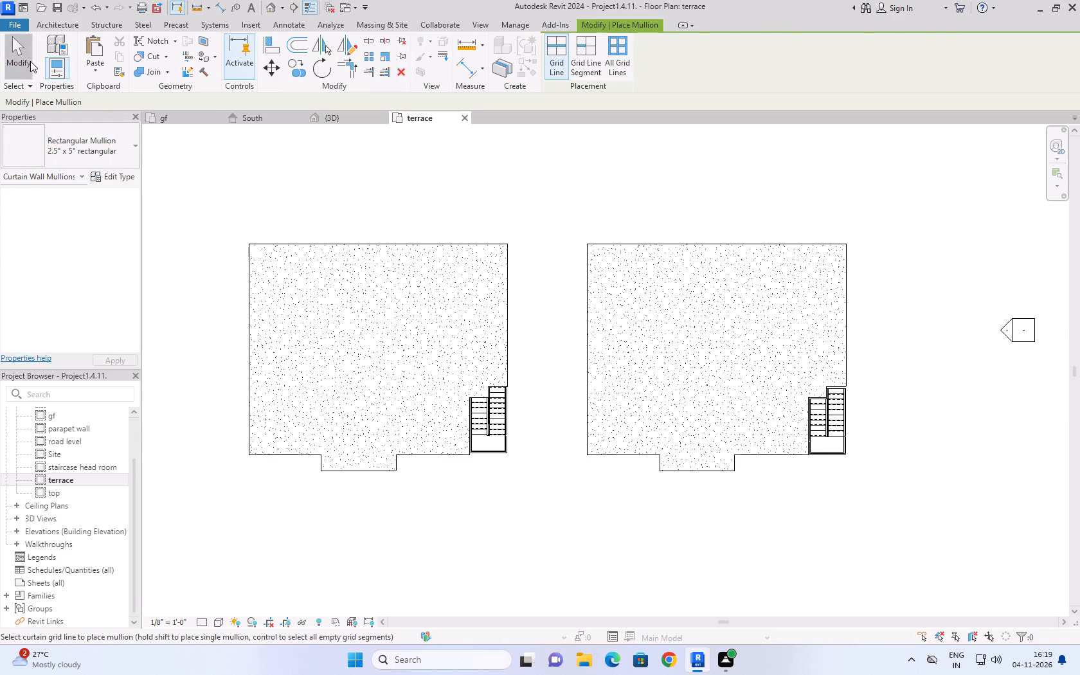
click(428, 38)
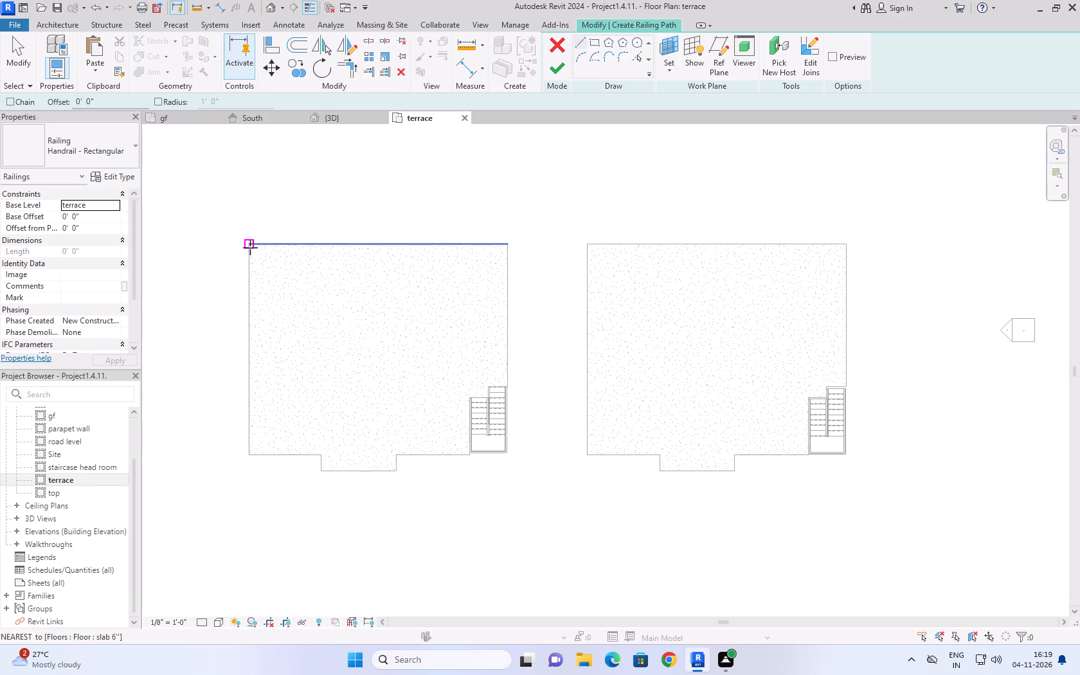
click(595, 40)
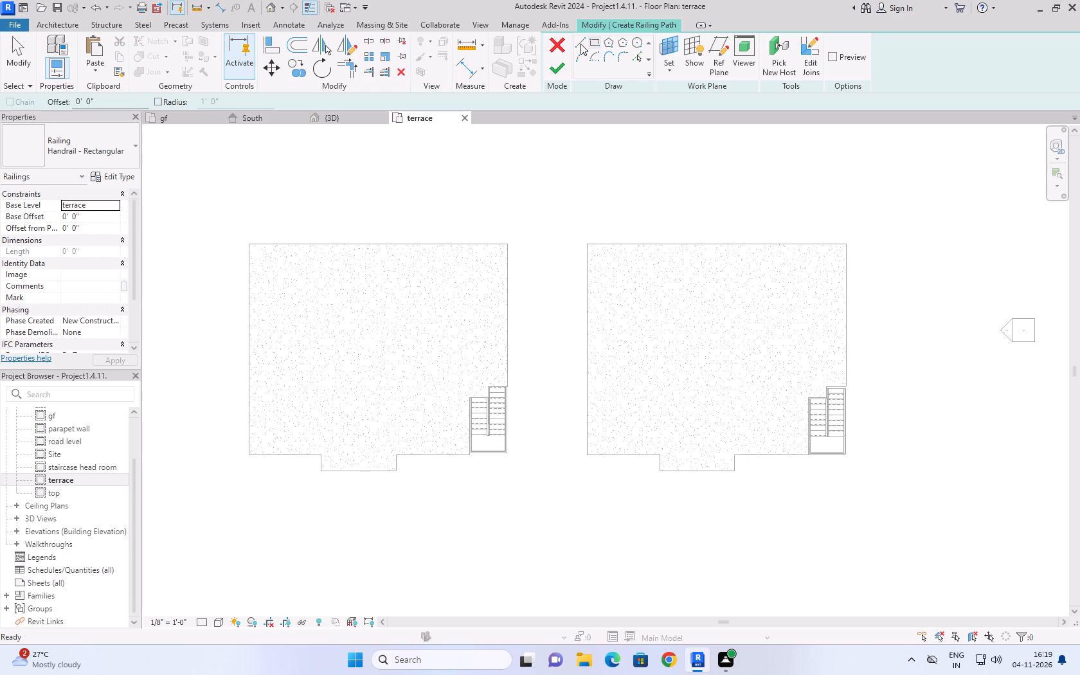
click(638, 59)
click(638, 59)
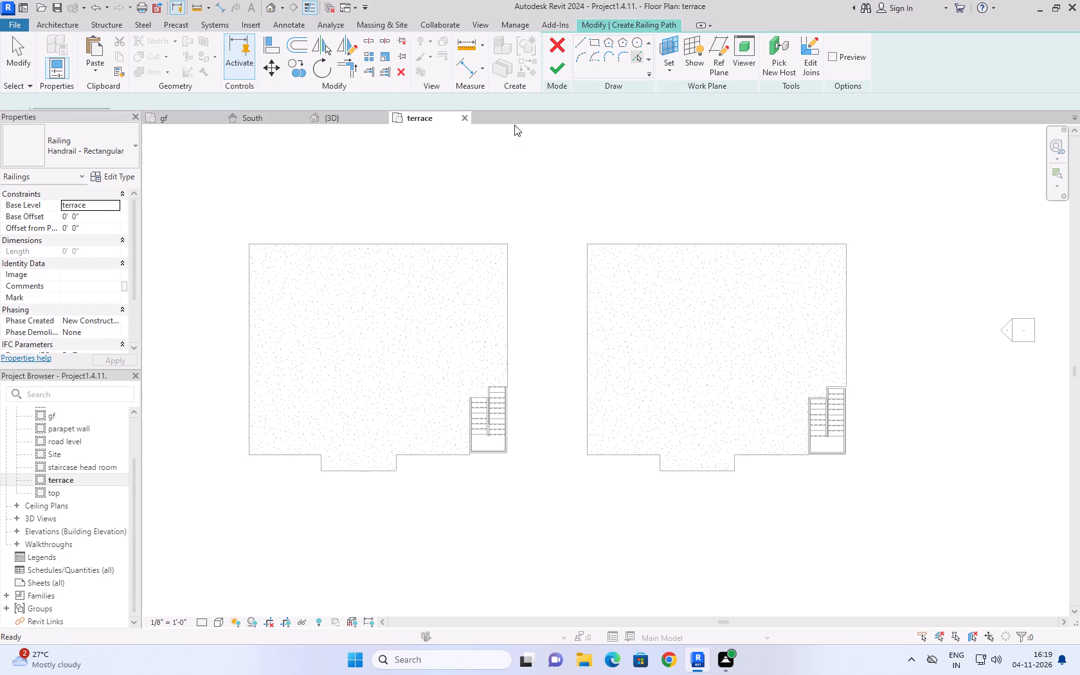
click(355, 248)
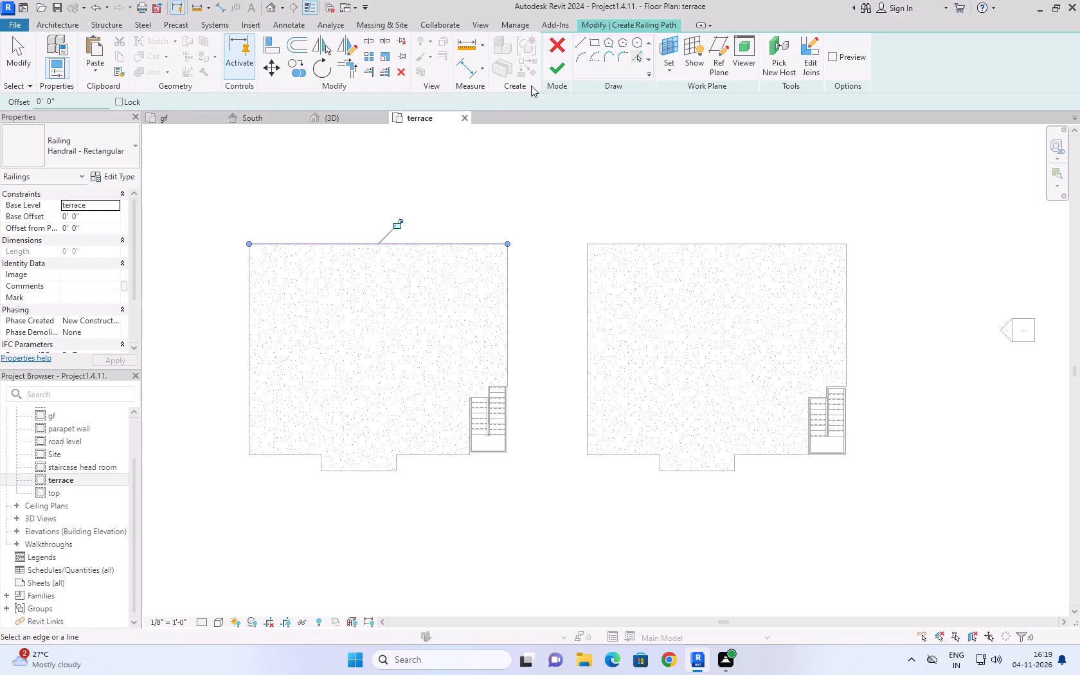
click(562, 62)
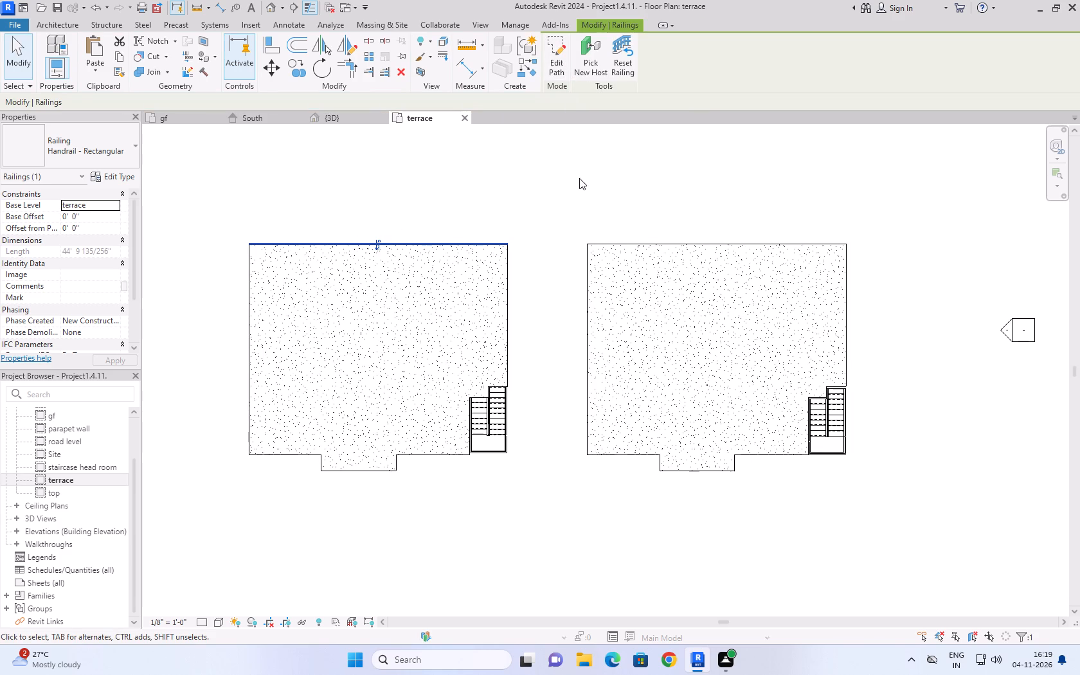
Examine the north-edge railing on the left-hand building's terrace in 3D from the east side.
click(341, 116)
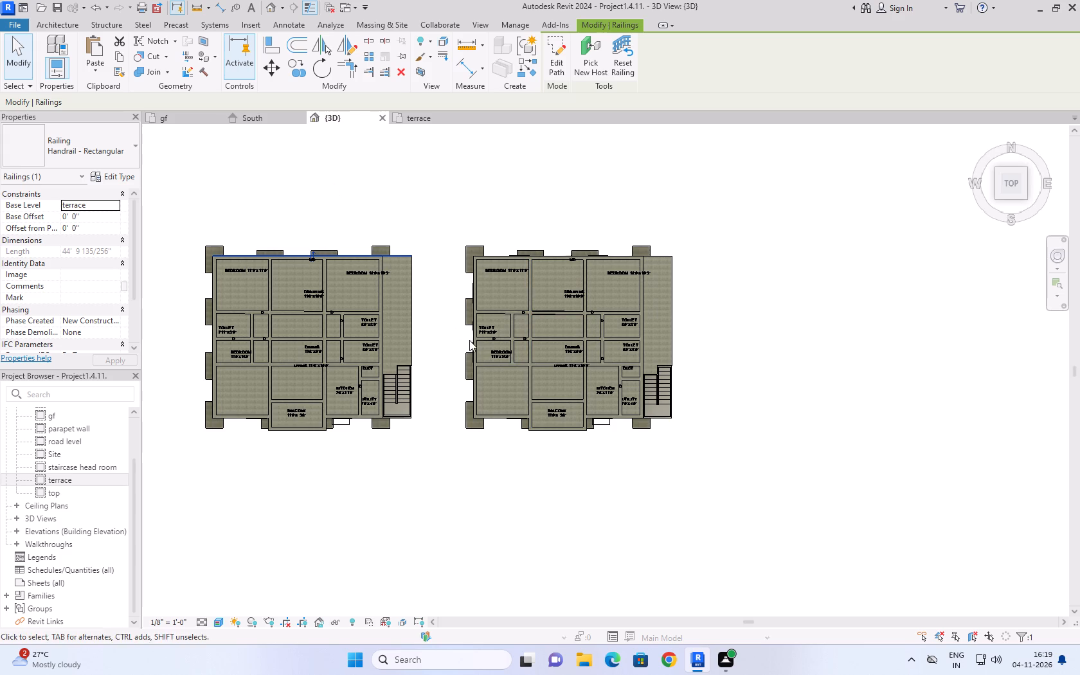
click(986, 137)
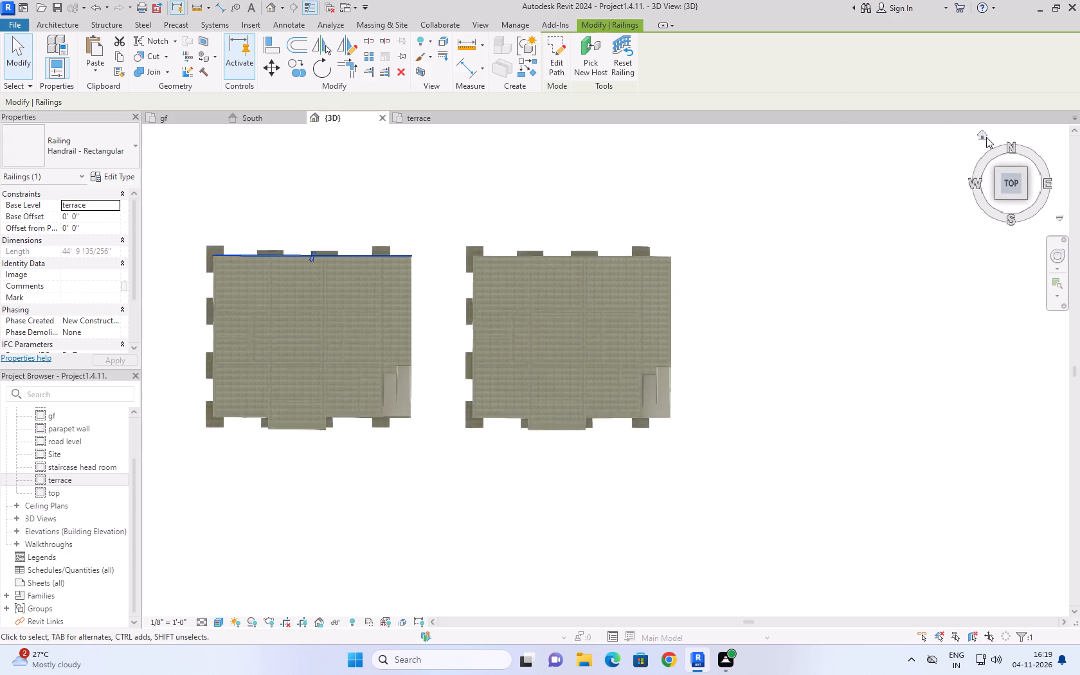
scroll(473, 293, up, 3)
scroll(610, 374, up, 2)
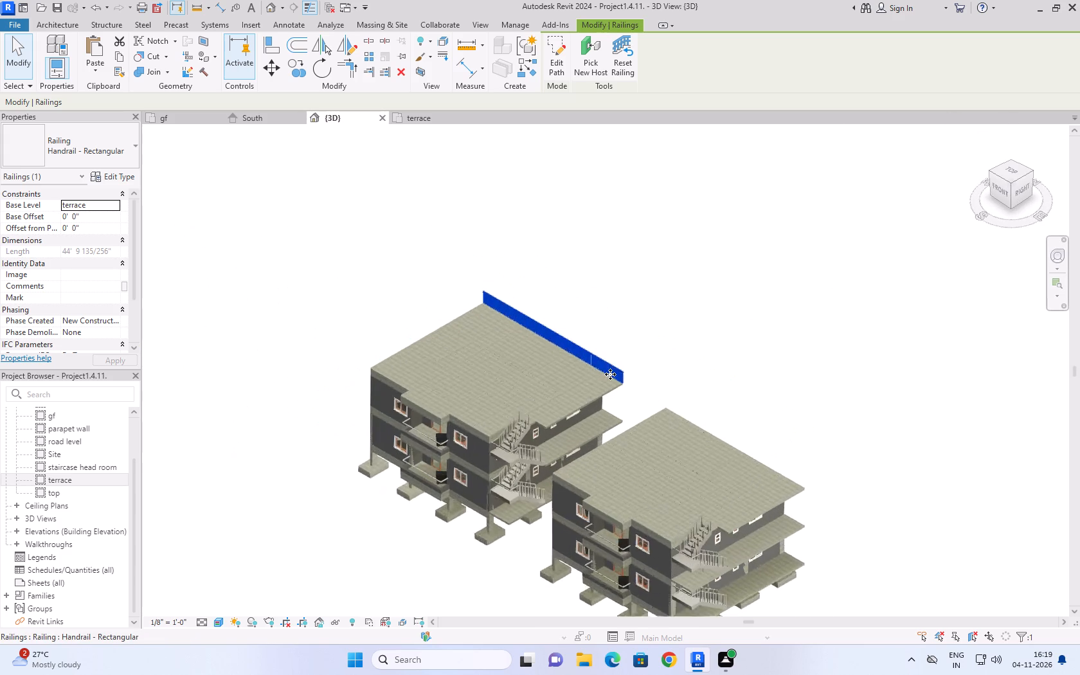
scroll(610, 374, up, 8)
click(672, 217)
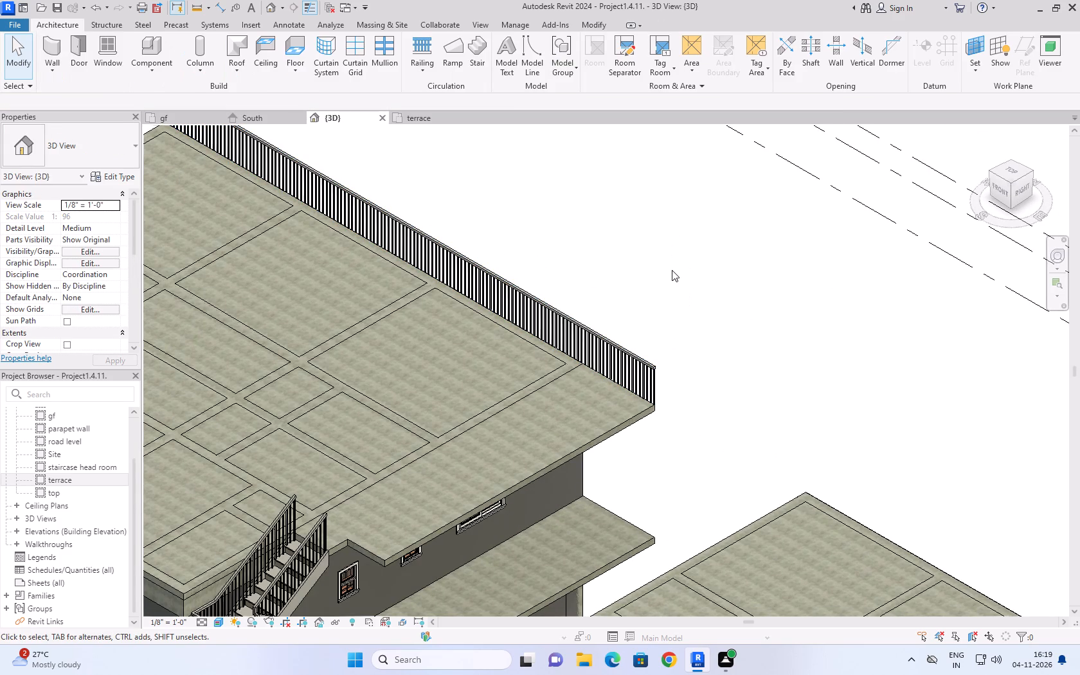
shift+middle_drag(672, 271, 604, 289)
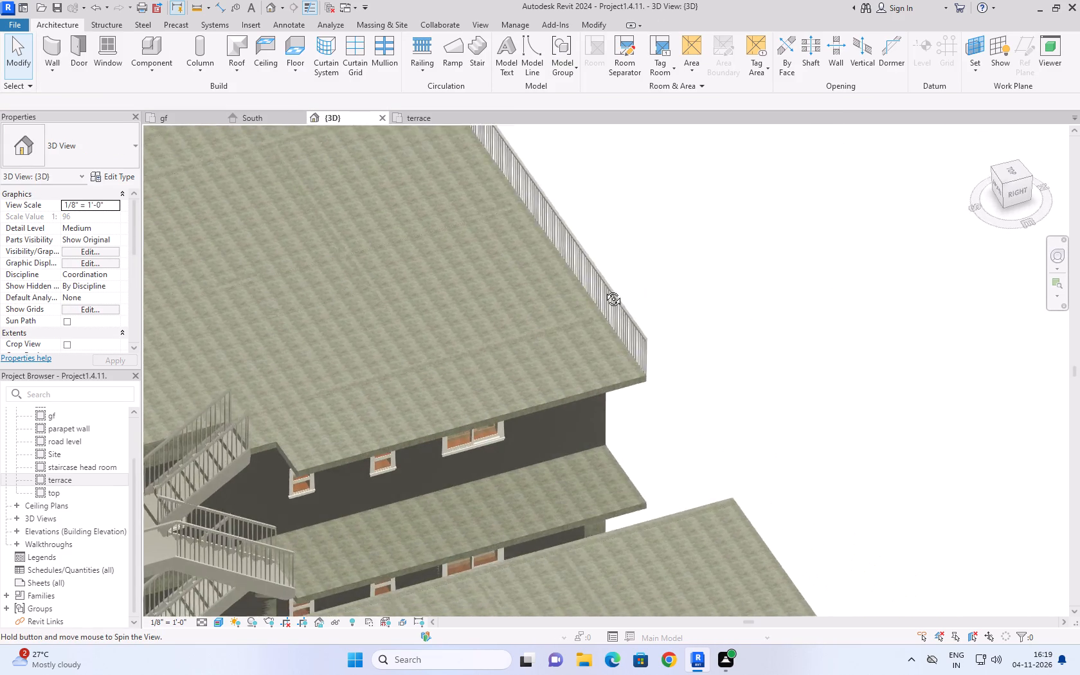
shift+middle_drag(604, 289, 585, 291)
shift+middle_drag(714, 282, 636, 290)
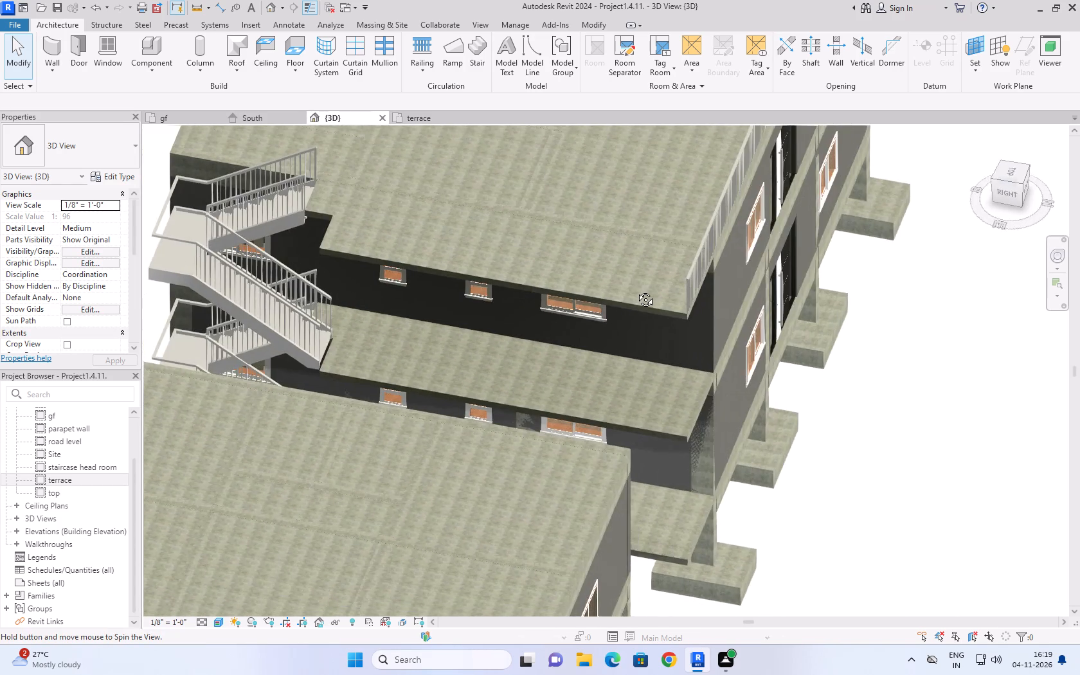
shift+middle_drag(636, 290, 683, 181)
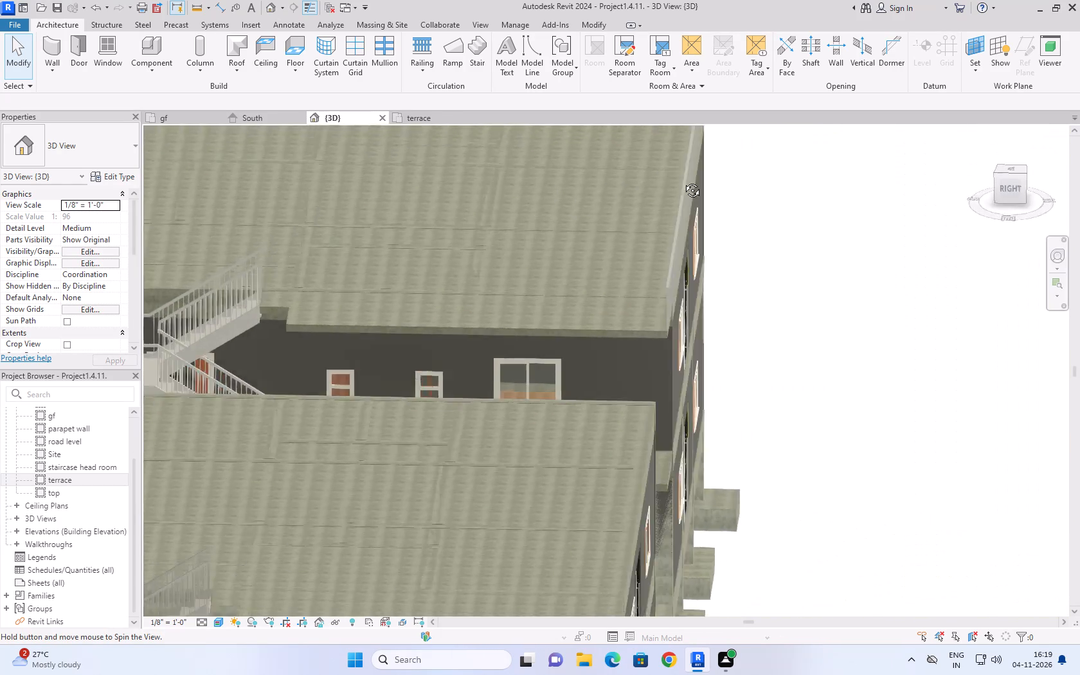
shift+middle_drag(683, 181, 777, 170)
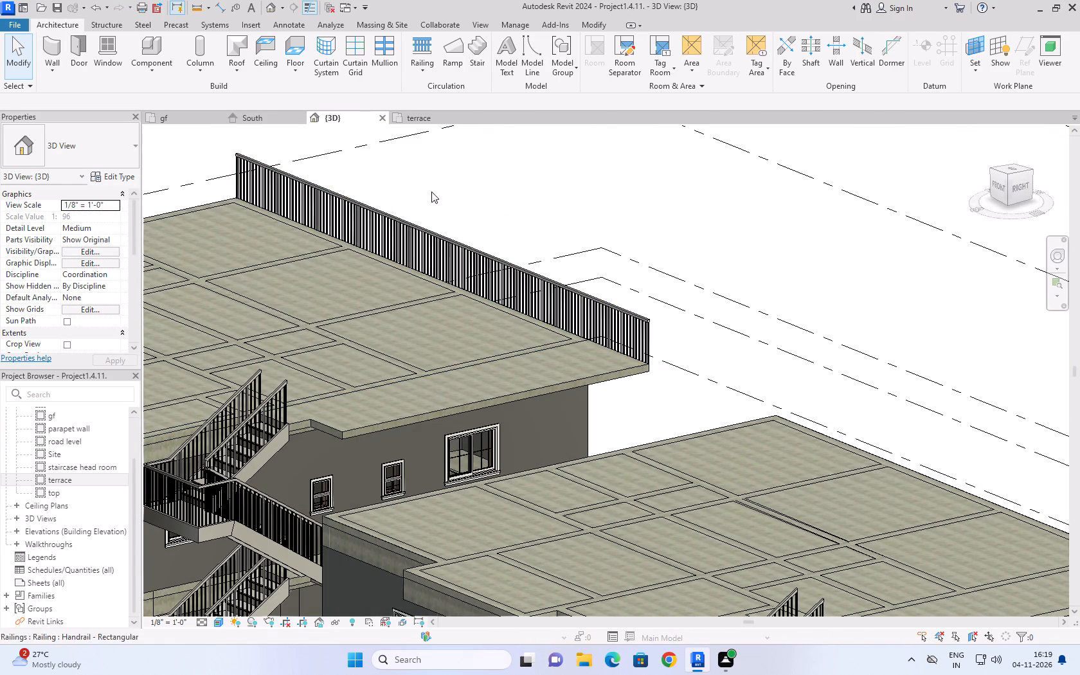
On the terrace plan, nudge the left-hand slab's north railing slightly south to sit just inside the slab edge.
click(421, 125)
click(421, 121)
scroll(451, 258, up, 4)
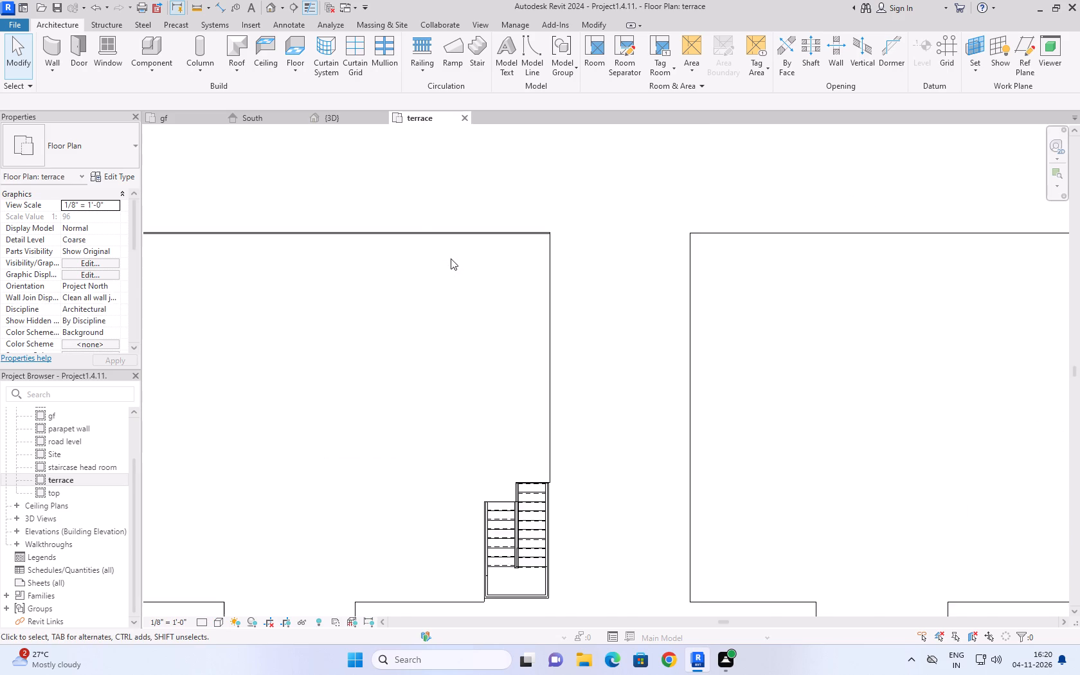
scroll(451, 258, up, 5)
click(651, 228)
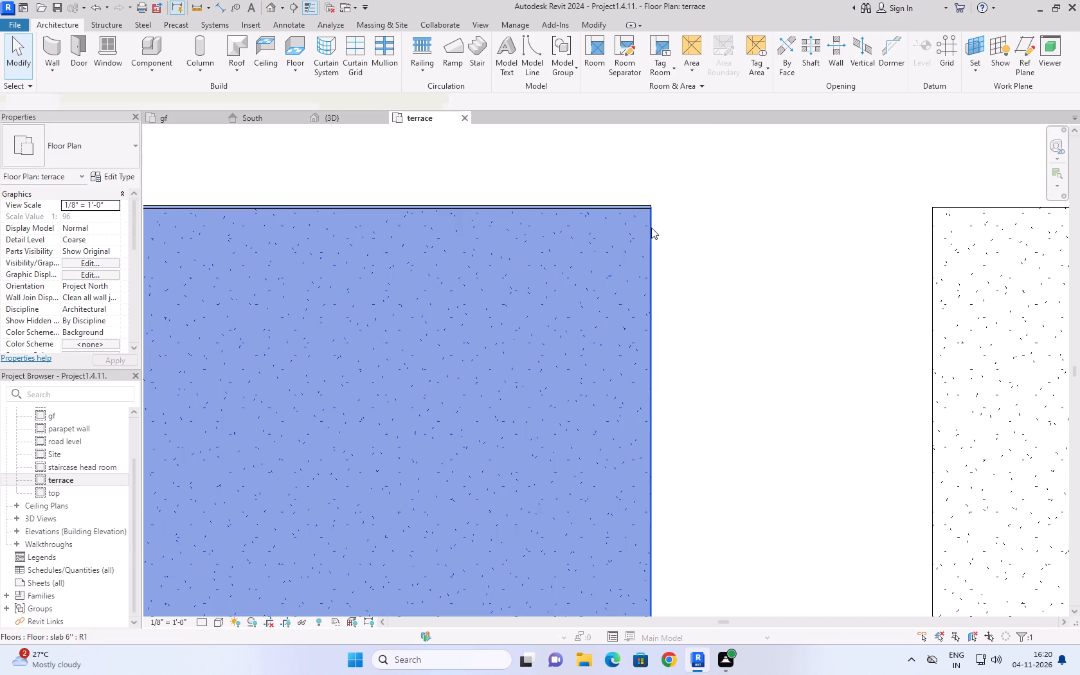
scroll(598, 202, up, 8)
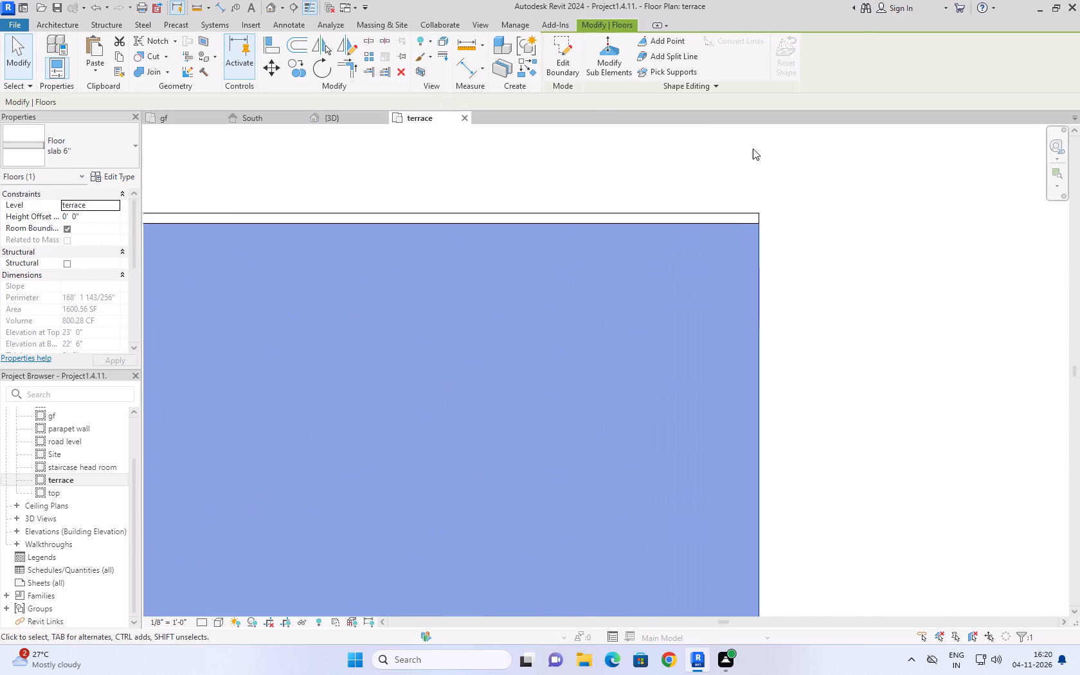
click(759, 145)
click(733, 212)
key(space)
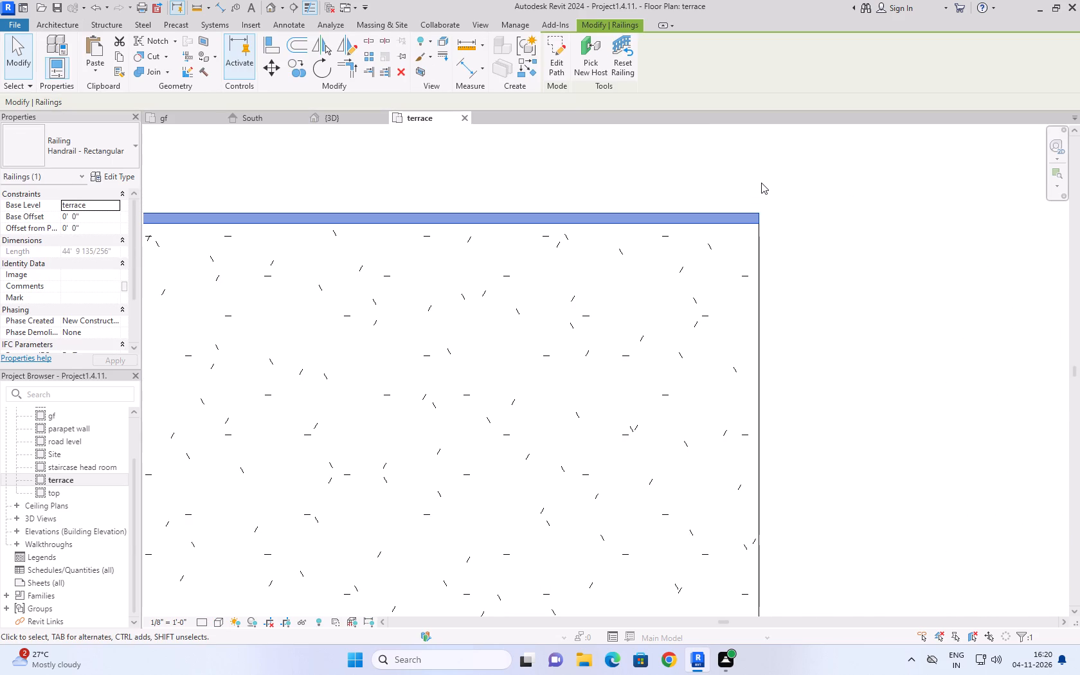
key(space)
key(Down)
key(Down)
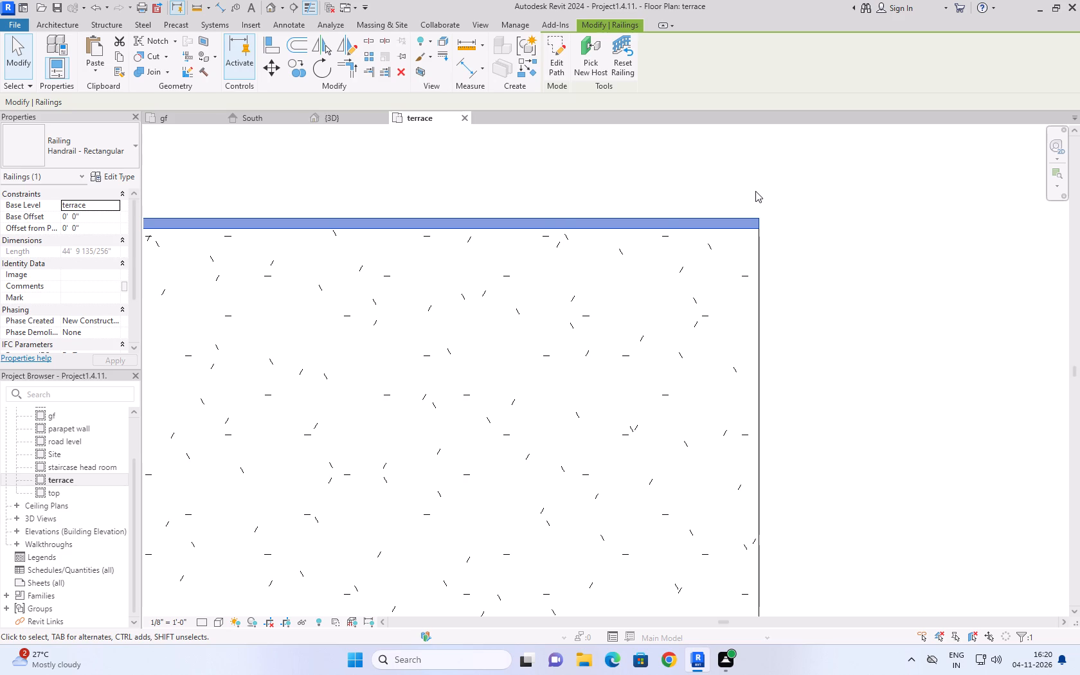
key(Down)
key(Down)
key(Down)
key(Up)
key(Up)
key(Up)
scroll(786, 181, down, 4)
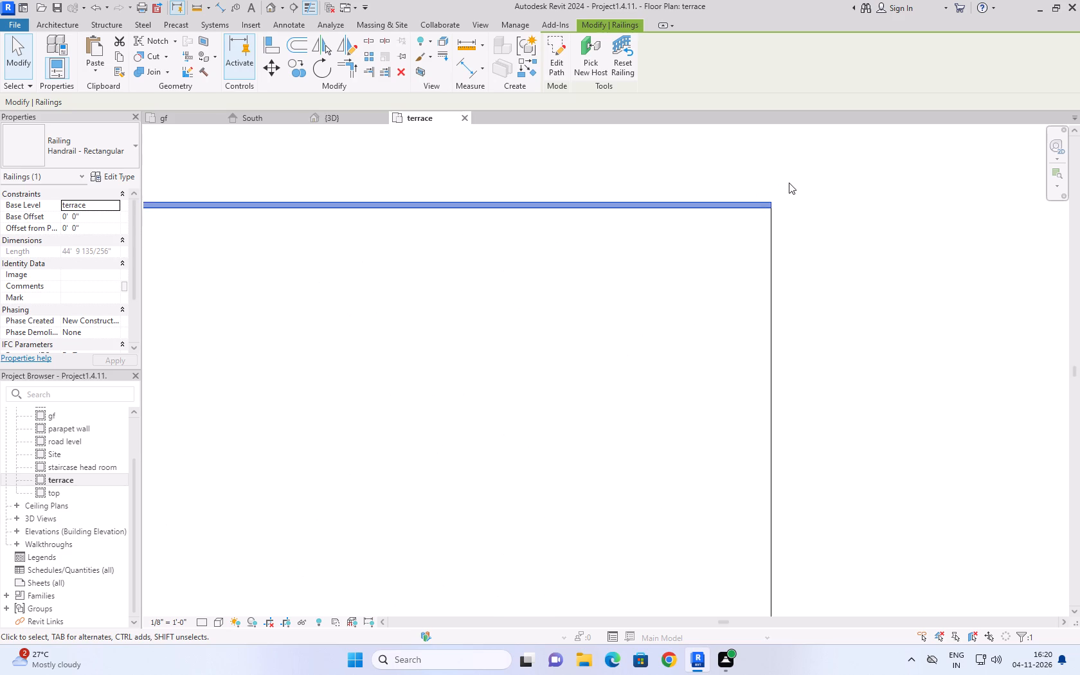
scroll(789, 183, down, 9)
click(302, 283)
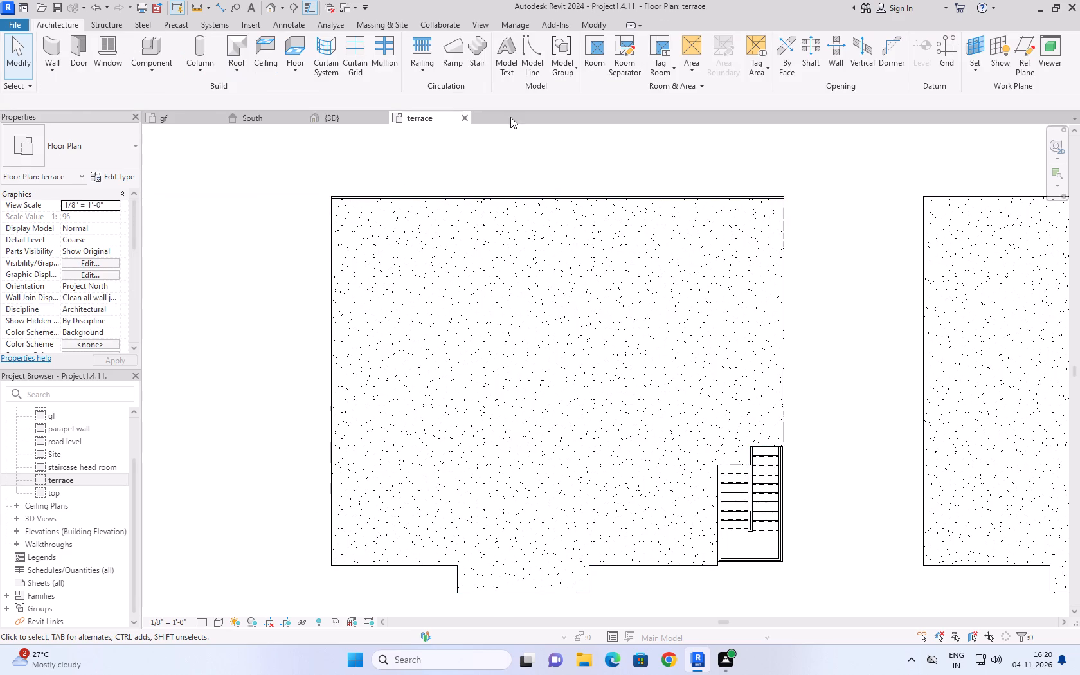
Start a Handrail - Rectangular railing on the terrace level, tracing the left-hand slab's west edge, western south edge, and projection's west and south edges.
click(431, 45)
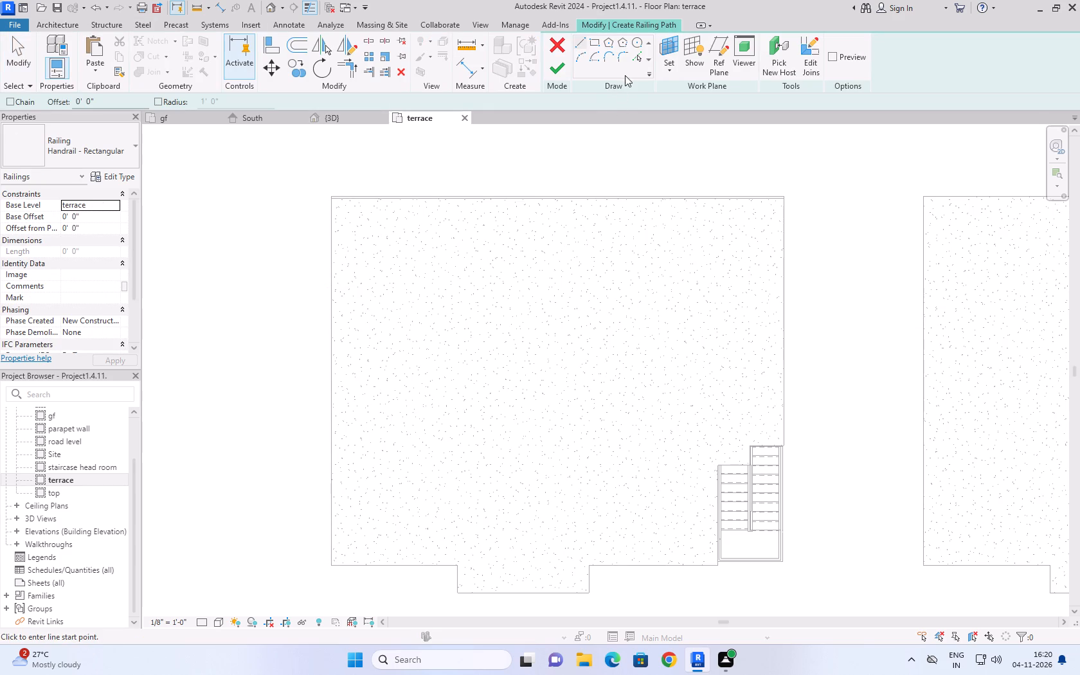
click(633, 60)
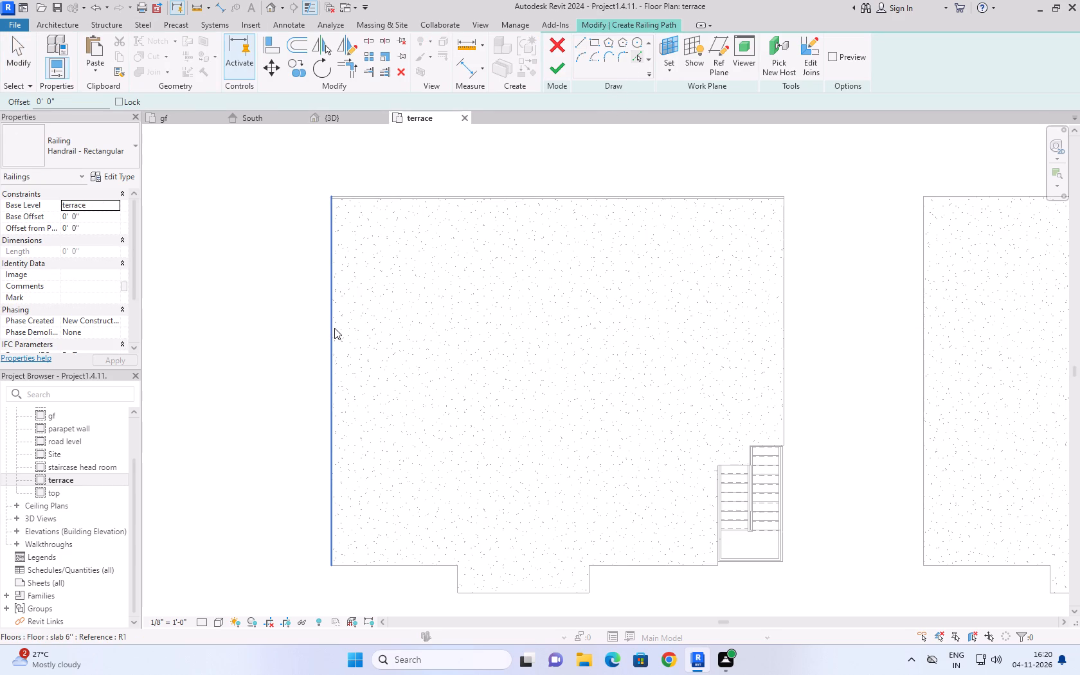
click(334, 328)
click(384, 566)
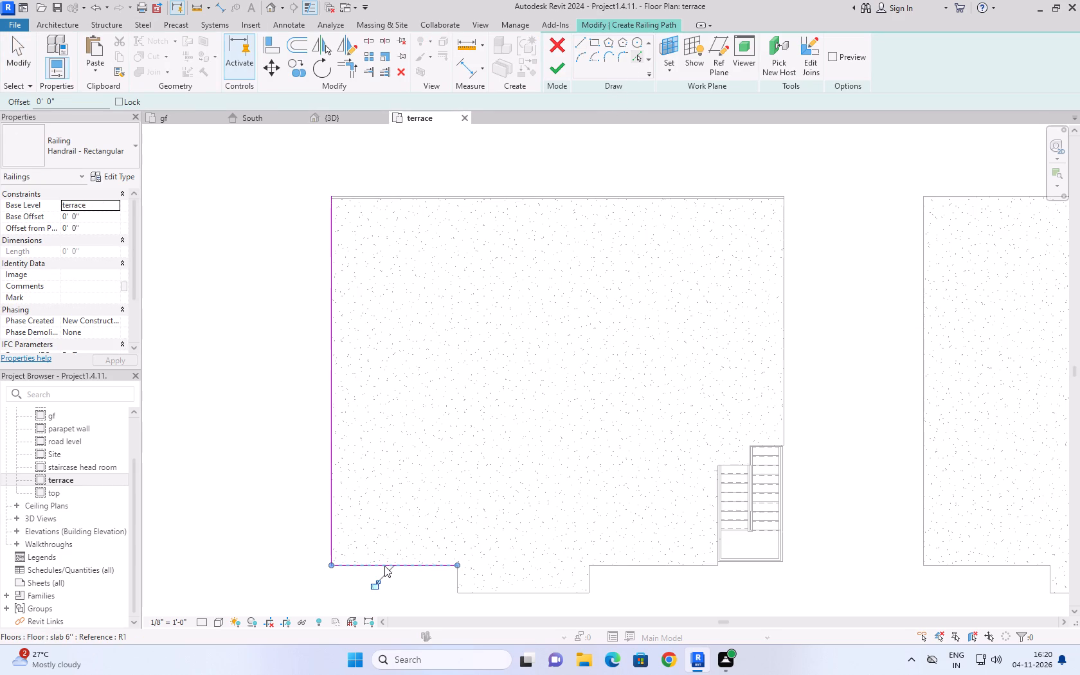
scroll(598, 446, down, 4)
scroll(546, 540, up, 9)
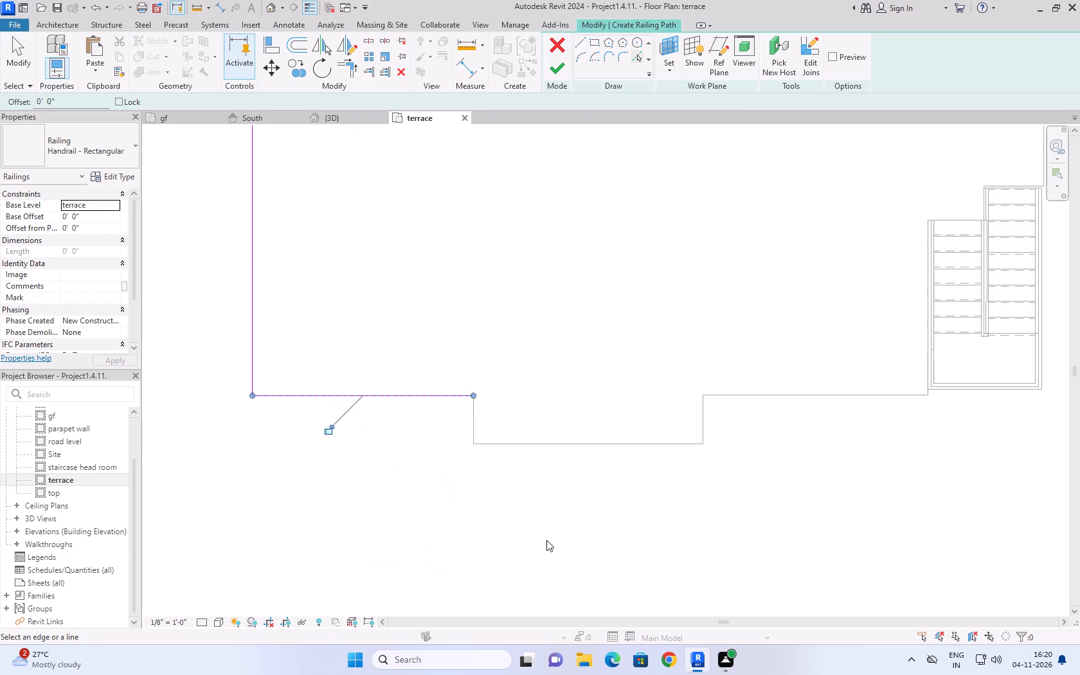
click(460, 396)
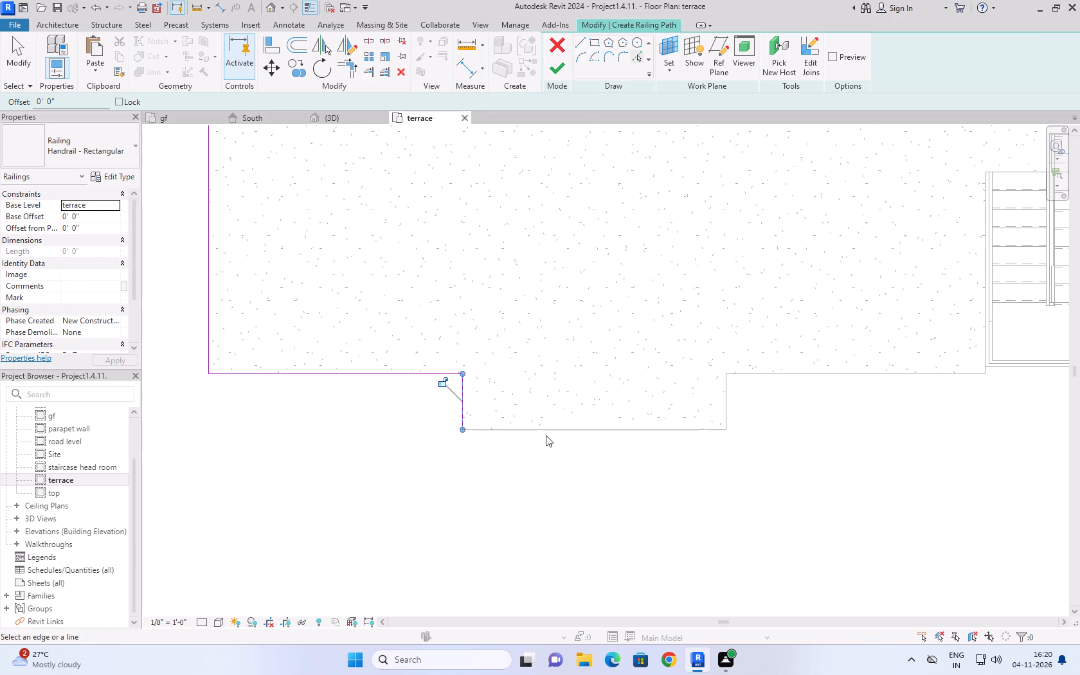
click(560, 429)
scroll(816, 444, down, 3)
scroll(892, 385, up, 3)
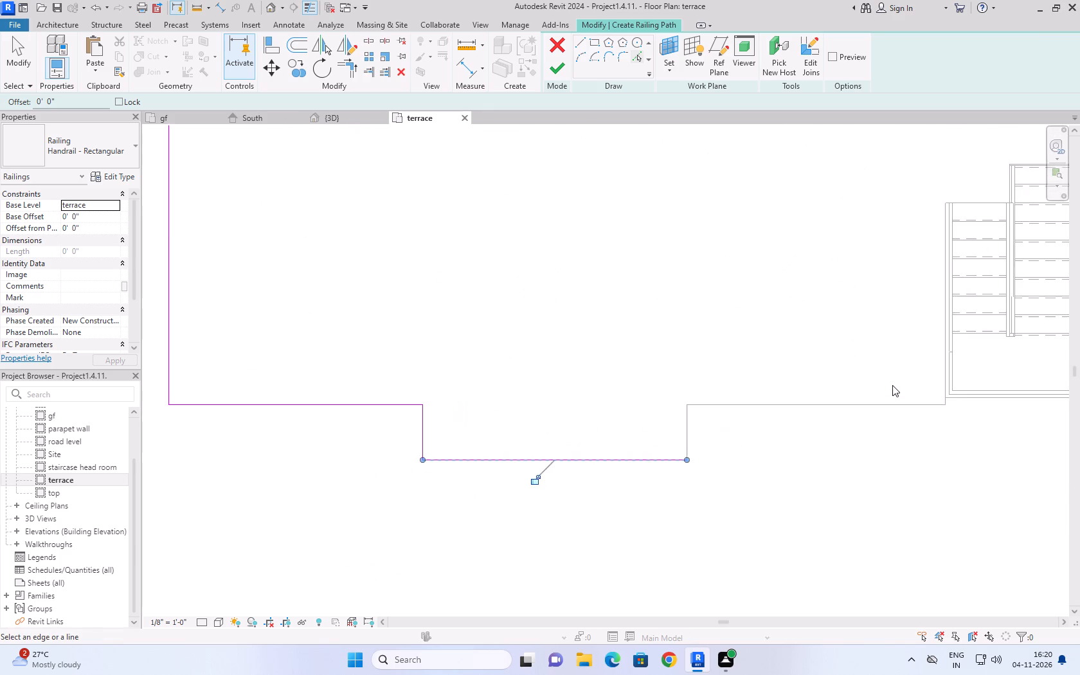
Add path lines along the slab edge beside the stair's west flight and along the south edge east of the projection.
scroll(892, 385, up, 5)
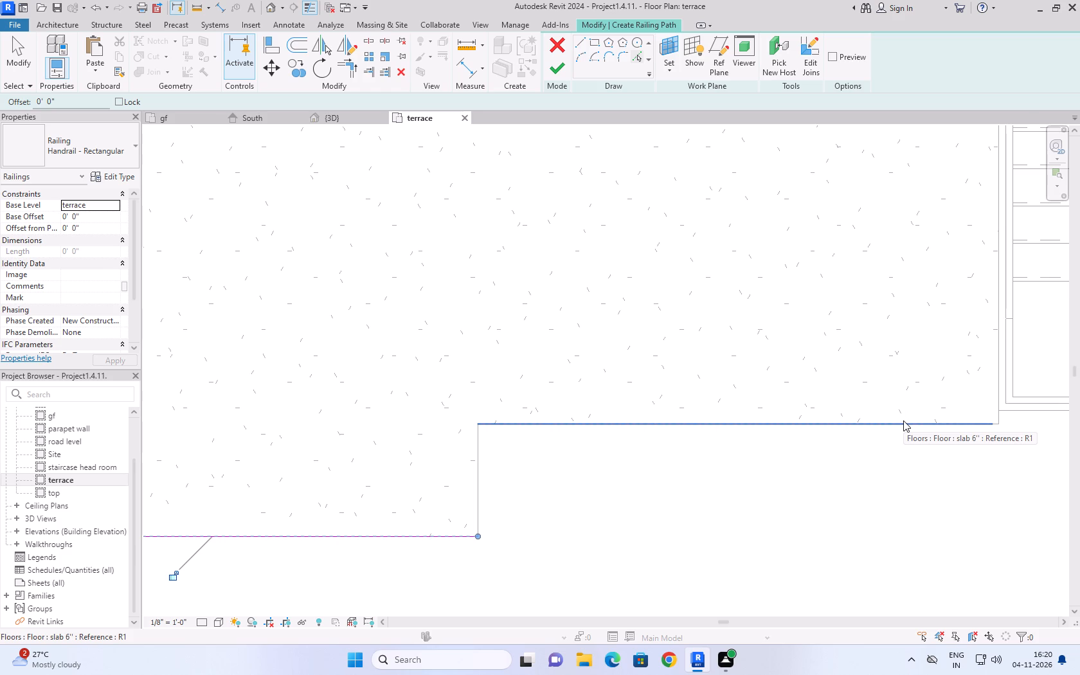
middle_drag(903, 420, 583, 500)
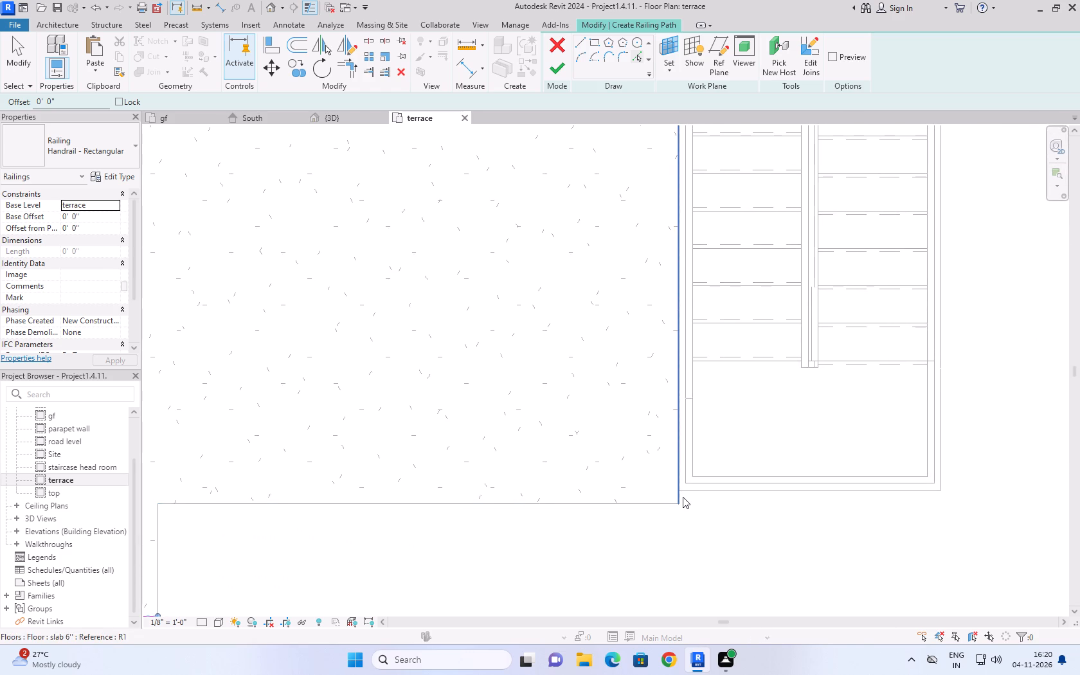
scroll(683, 497, up, 1)
click(680, 498)
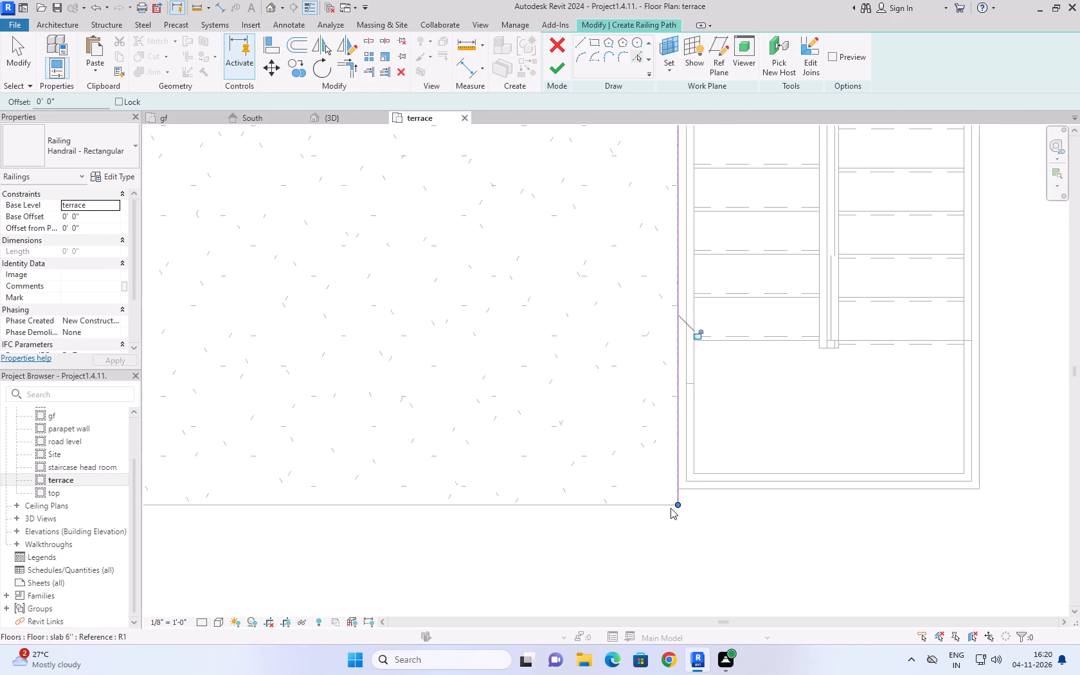
click(579, 503)
scroll(671, 540, down, 2)
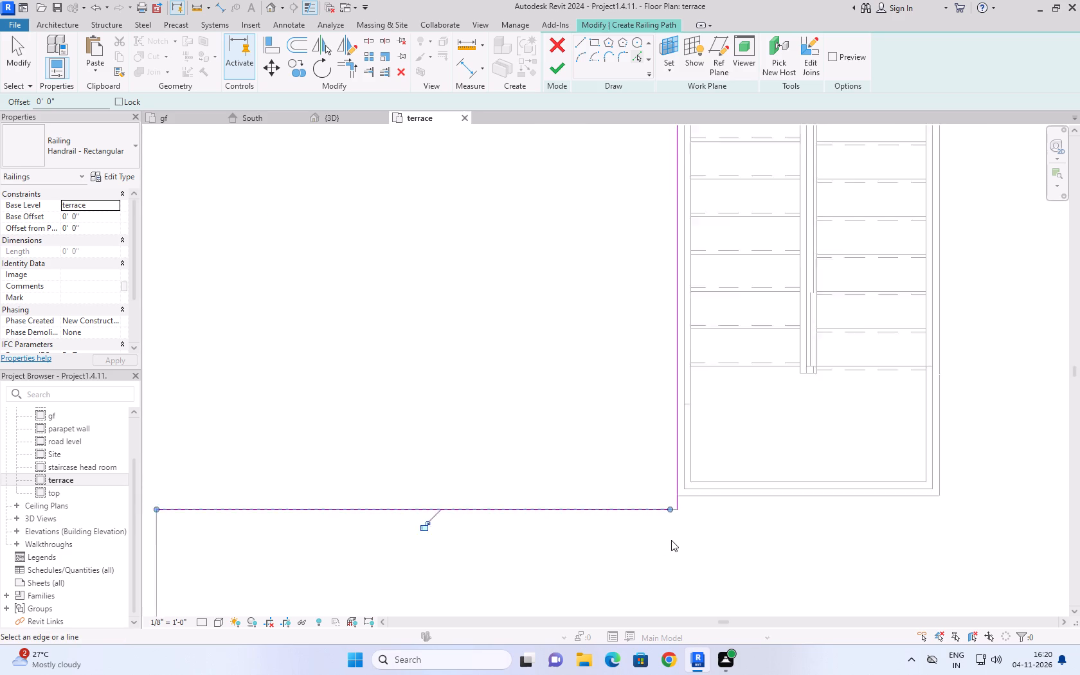
Add path lines along the slab edge at the head of the east stair flight and the slab's east edge, and try finishing the railing.
scroll(671, 540, down, 7)
scroll(727, 418, up, 8)
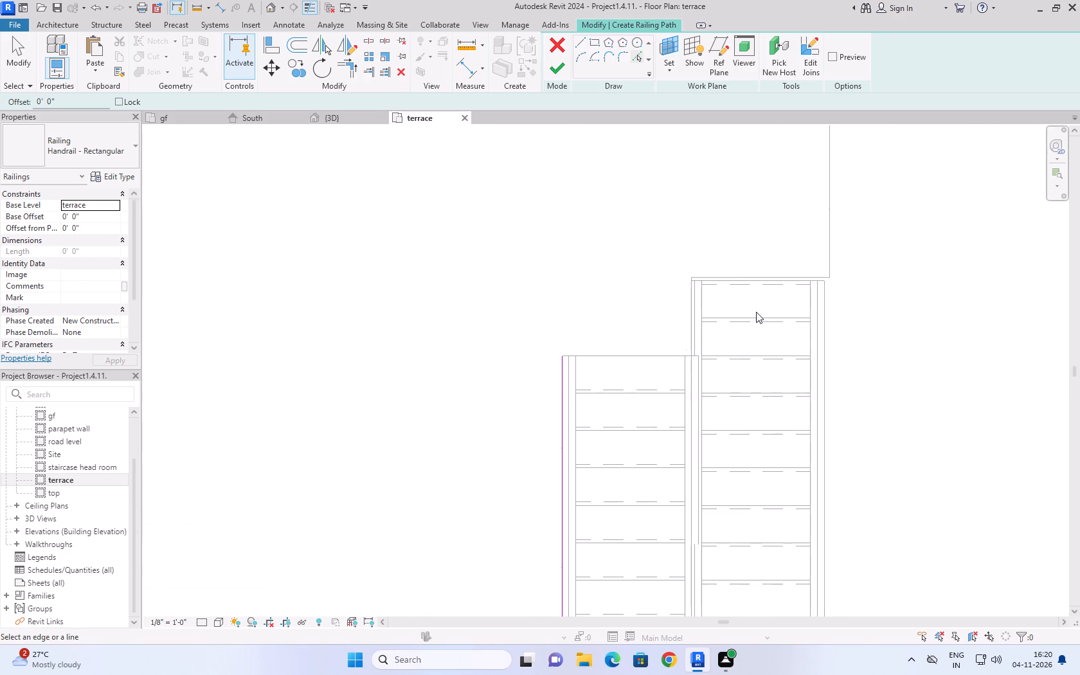
click(775, 274)
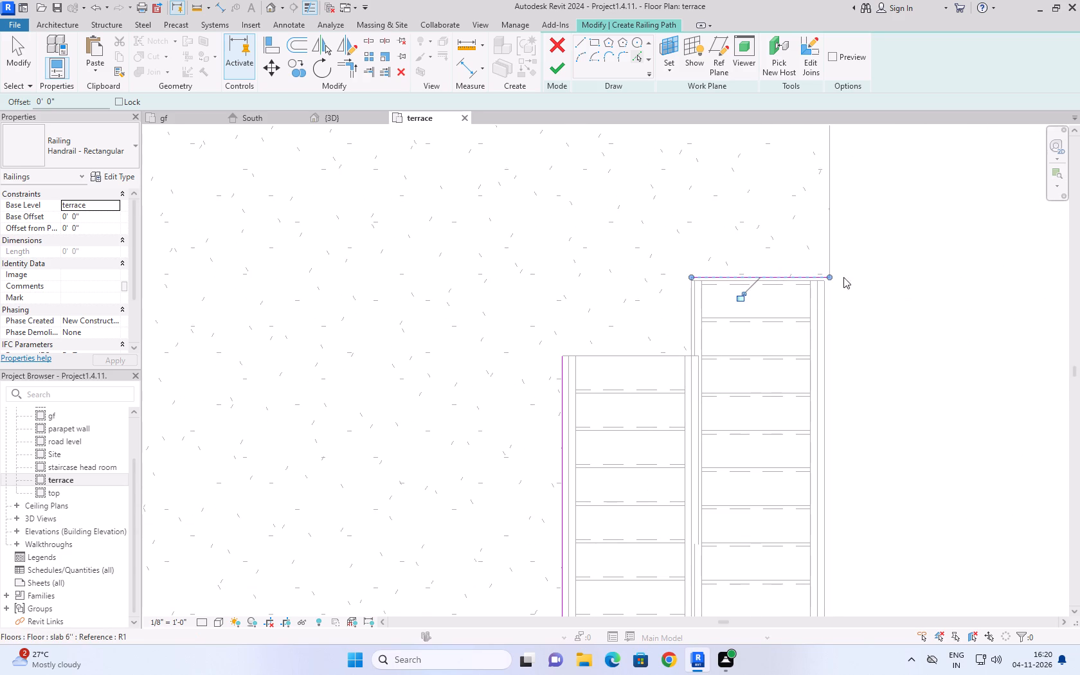
click(830, 237)
scroll(830, 237, down, 9)
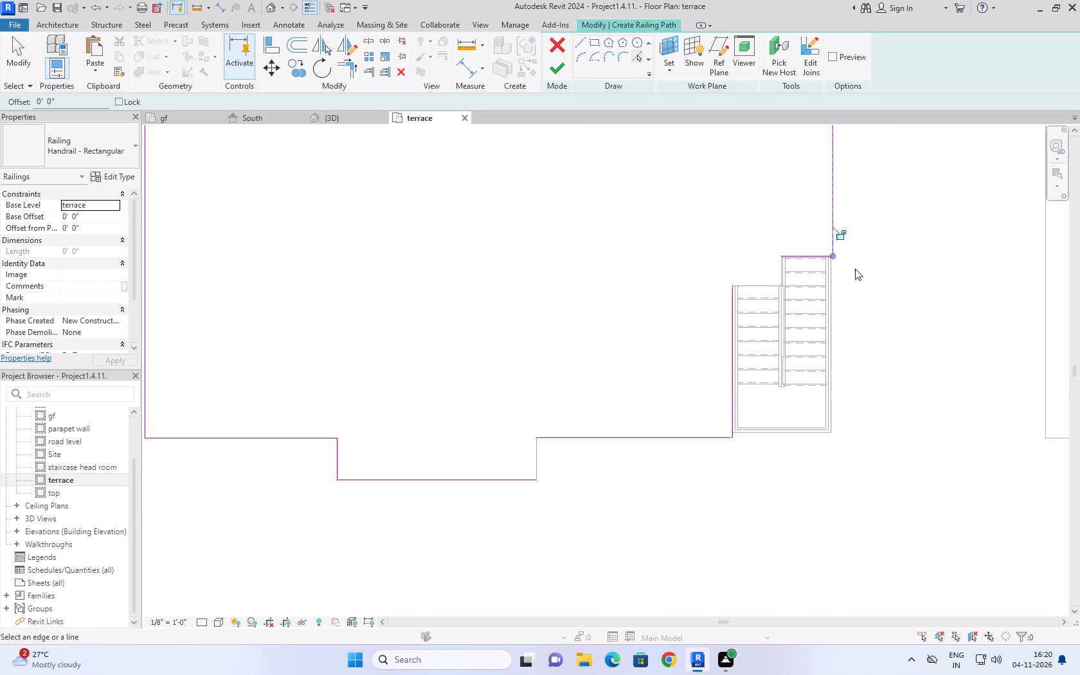
scroll(855, 269, down, 8)
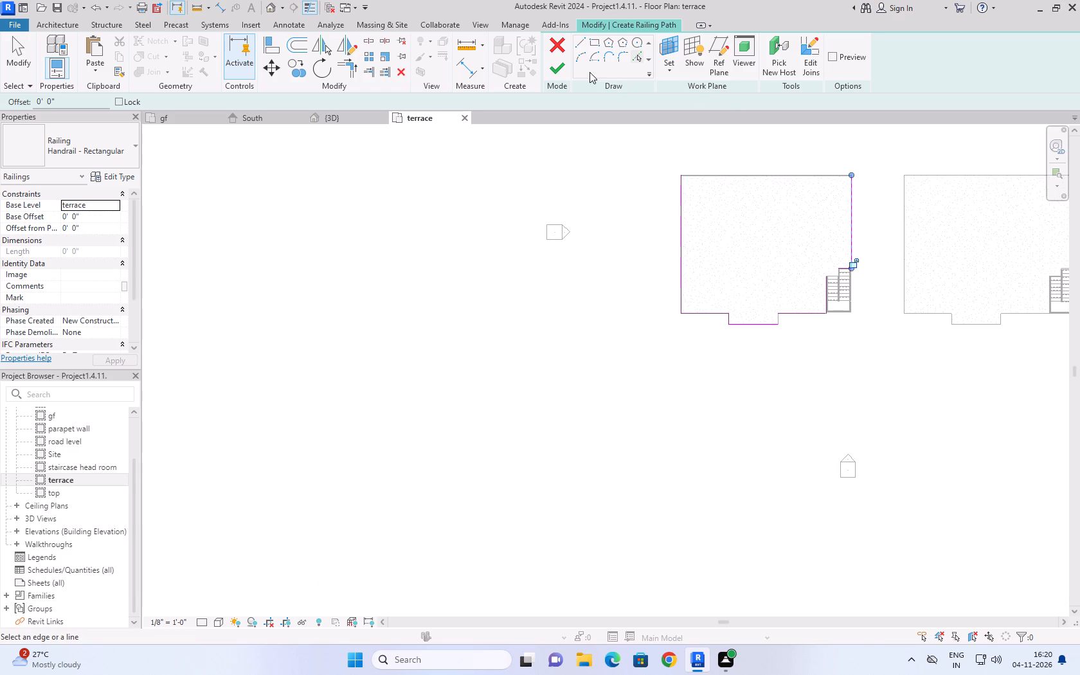
click(555, 68)
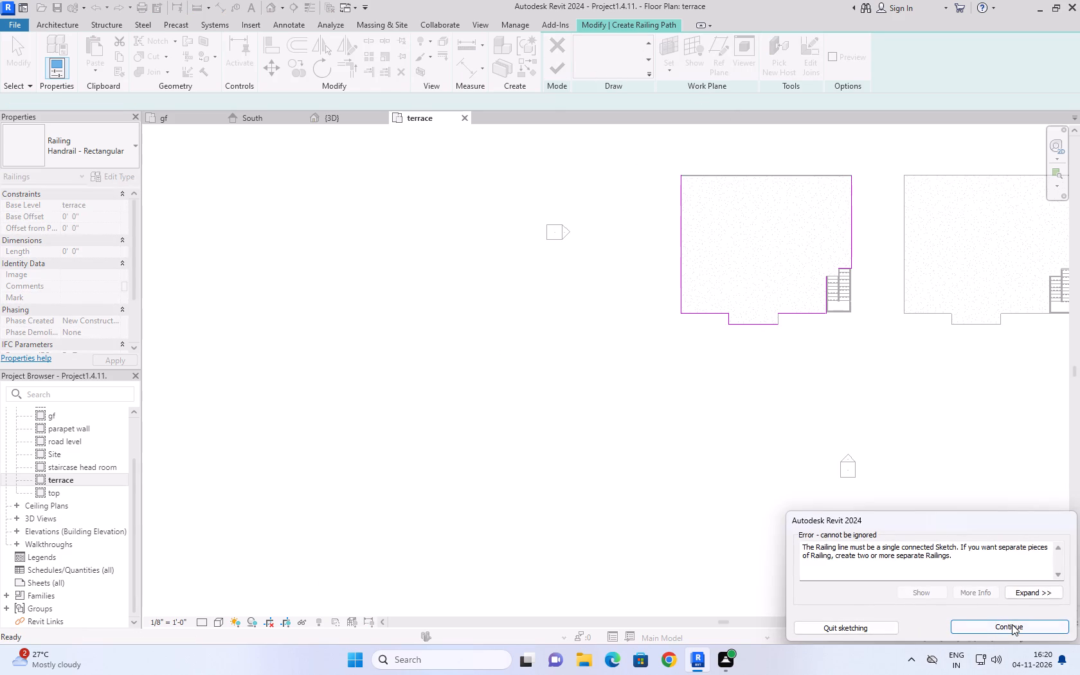
click(1012, 624)
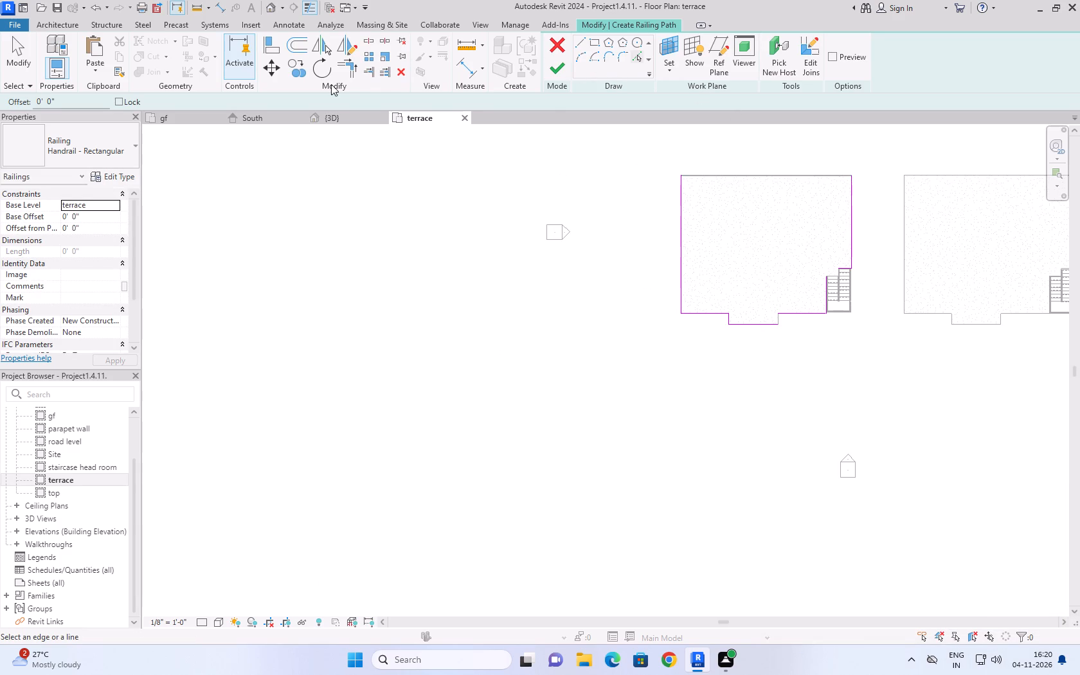
Trim the stair-side line and the adjoining south-edge line to a corner, and try finishing the railing again.
click(340, 67)
scroll(855, 319, up, 11)
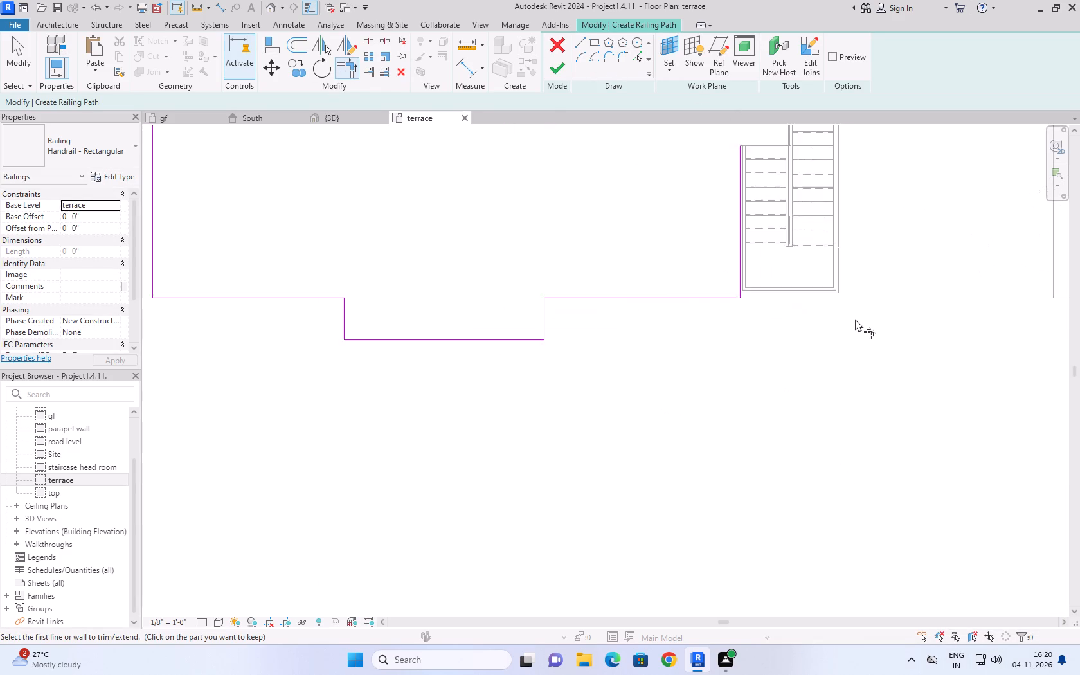
scroll(855, 319, up, 5)
scroll(595, 244, up, 8)
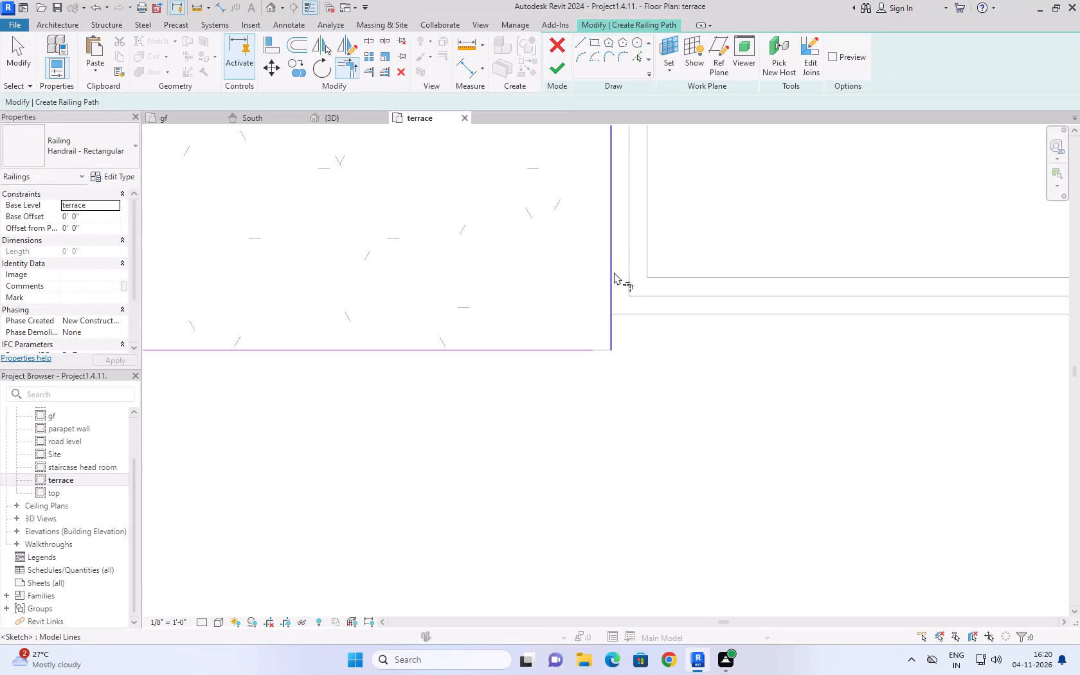
click(613, 279)
click(585, 346)
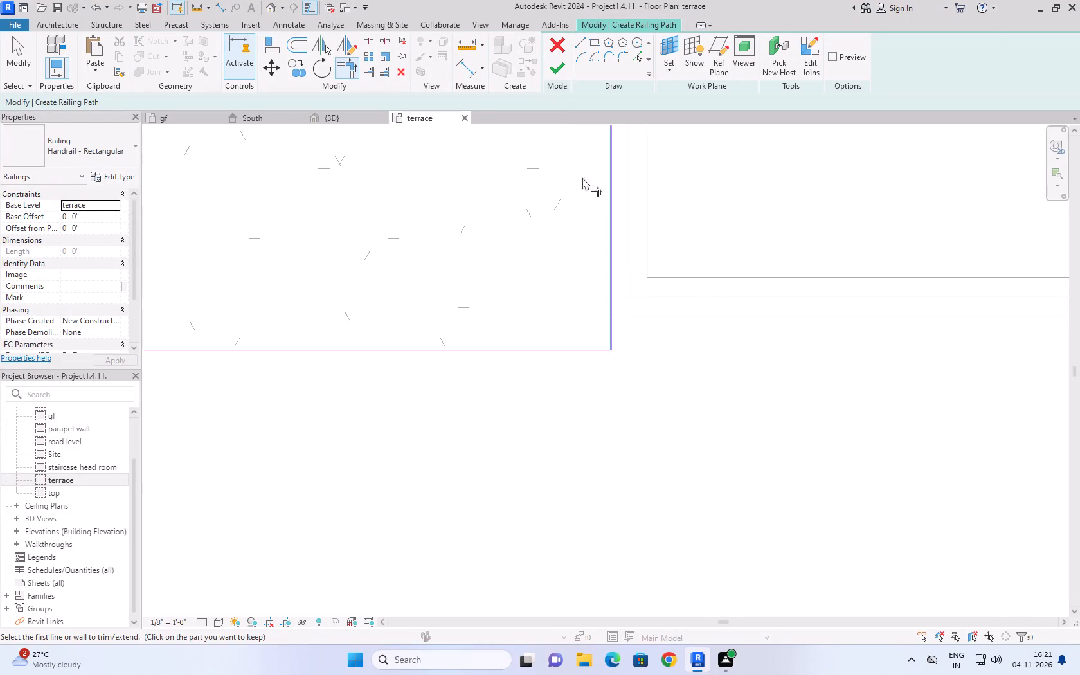
click(552, 73)
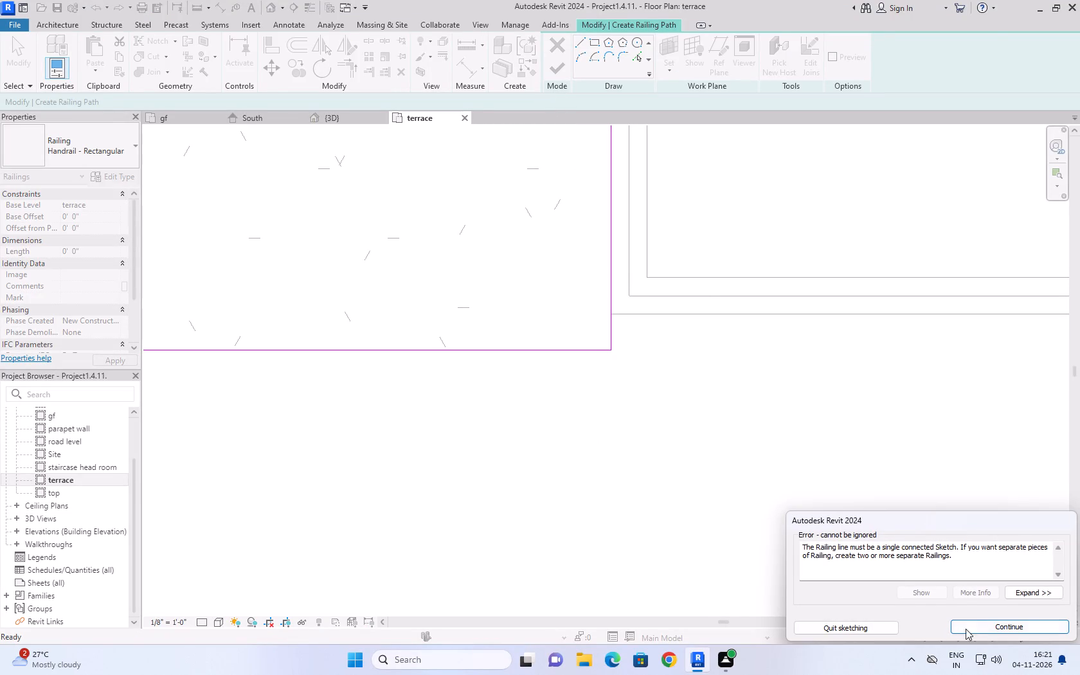
click(969, 627)
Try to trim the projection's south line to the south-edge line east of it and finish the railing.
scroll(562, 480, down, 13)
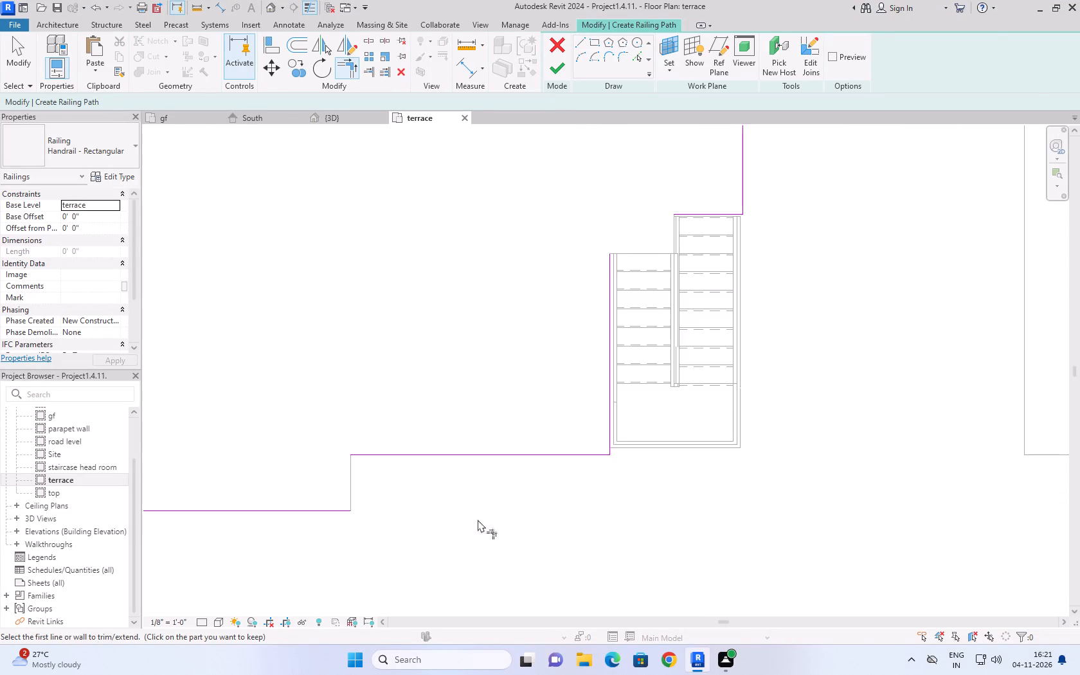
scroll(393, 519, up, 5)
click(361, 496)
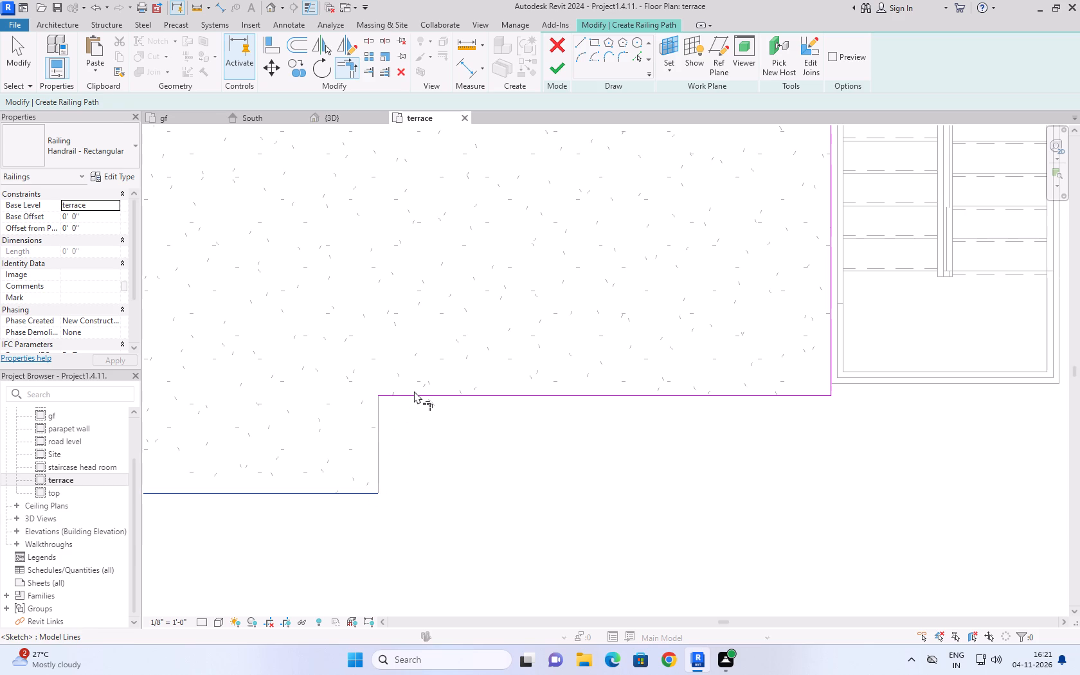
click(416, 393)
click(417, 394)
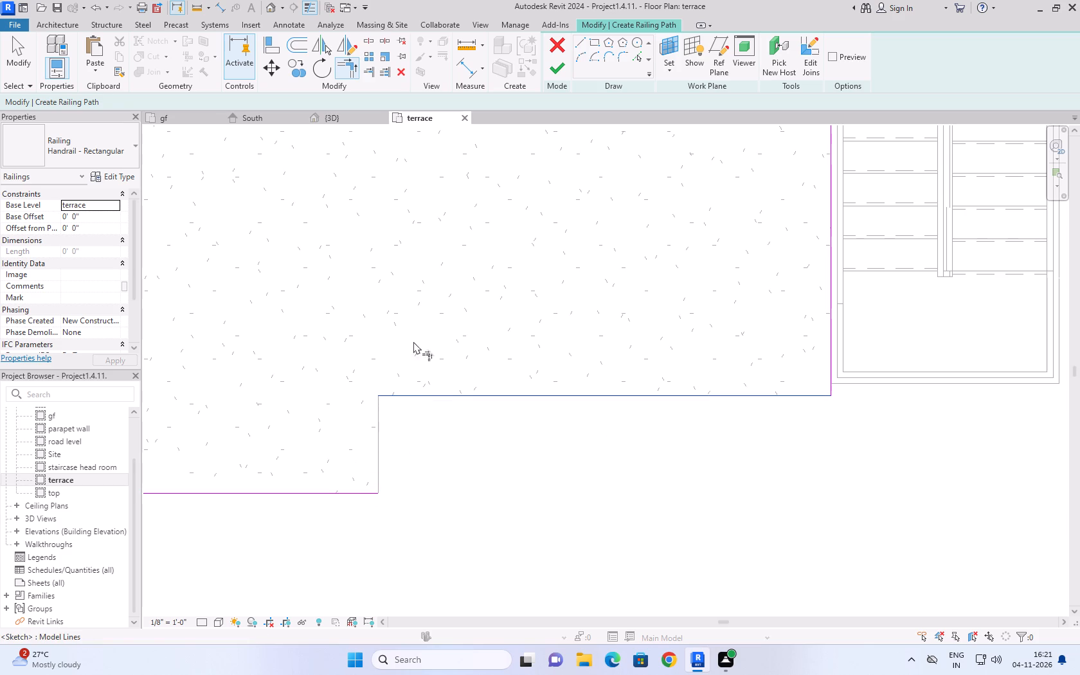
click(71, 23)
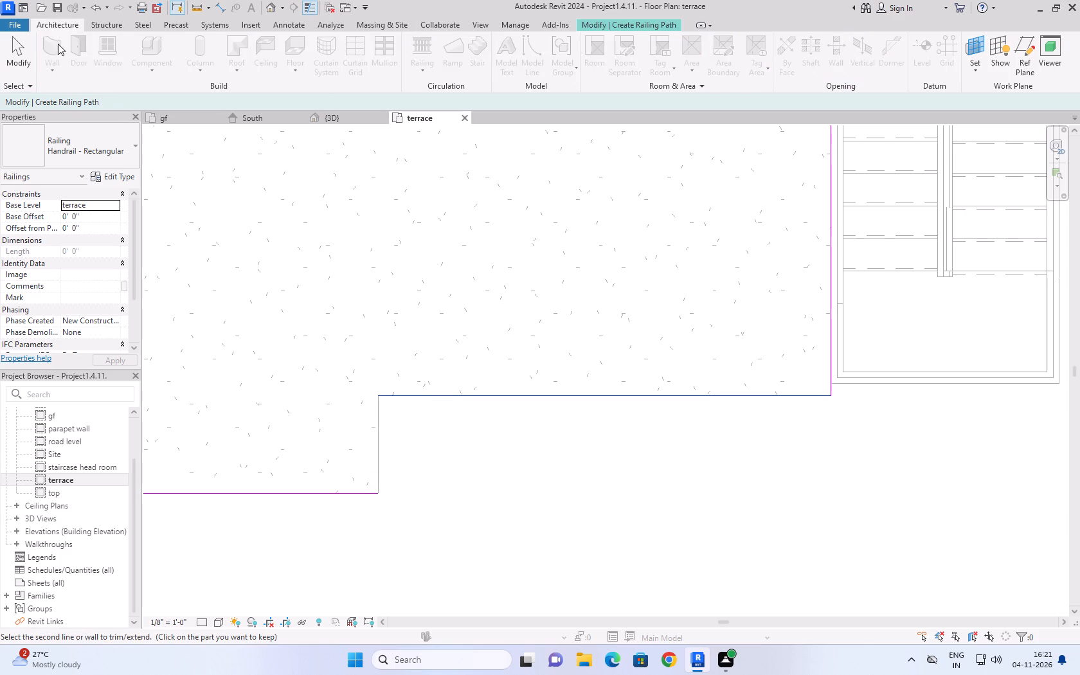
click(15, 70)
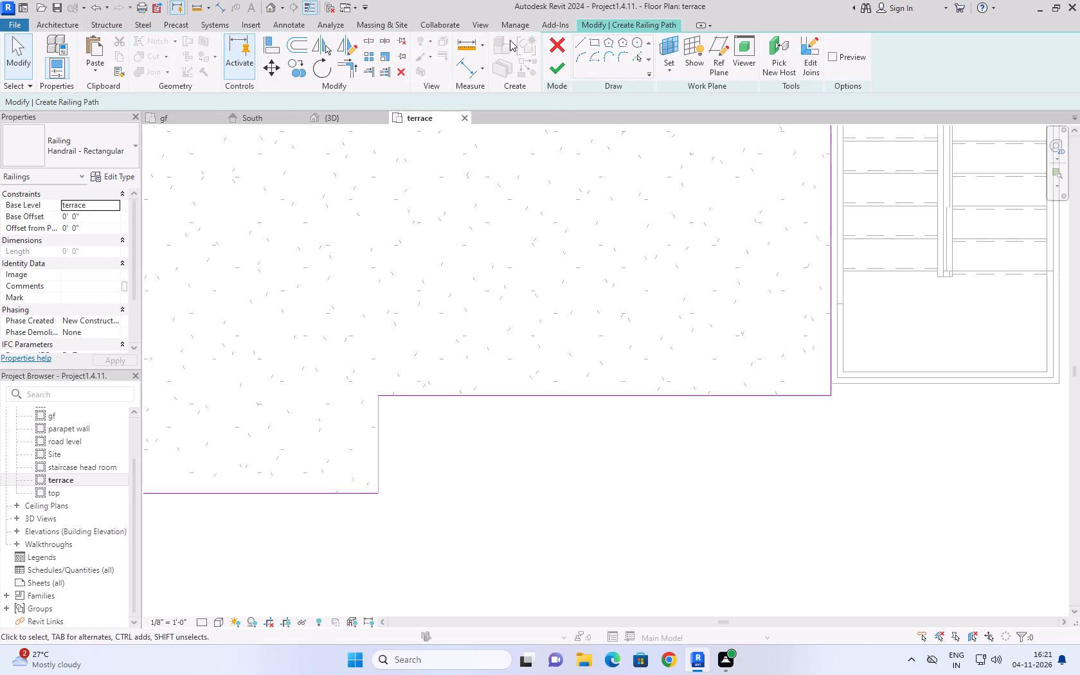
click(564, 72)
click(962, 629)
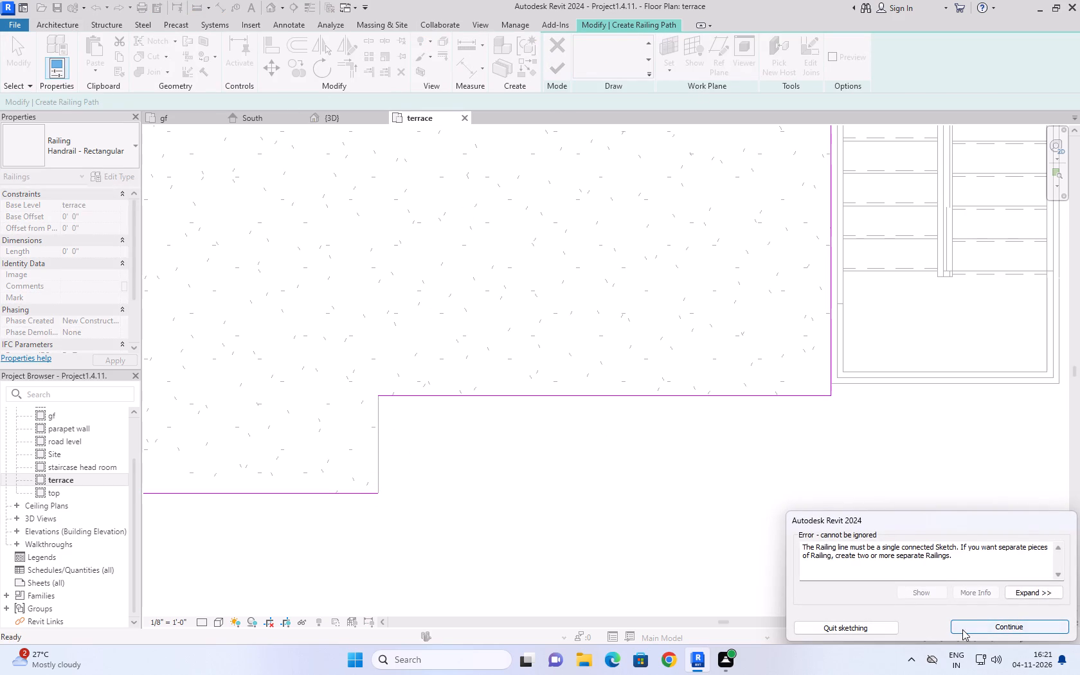
Draw a straight path line along the projection's east edge to close the gap, and try finishing the railing.
click(584, 43)
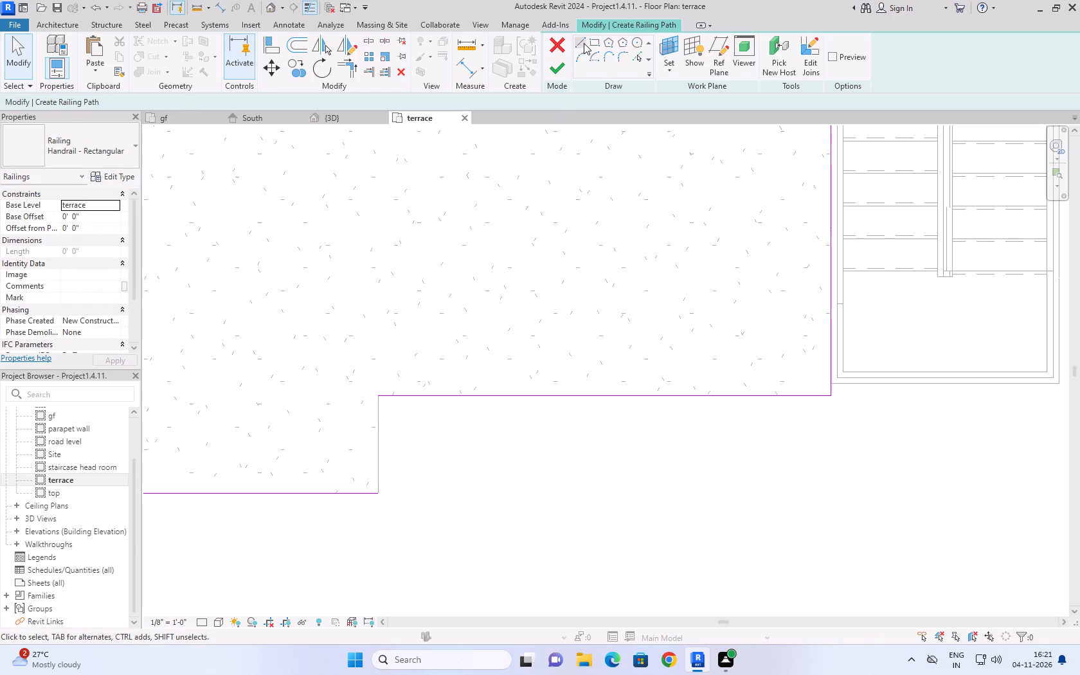
click(378, 497)
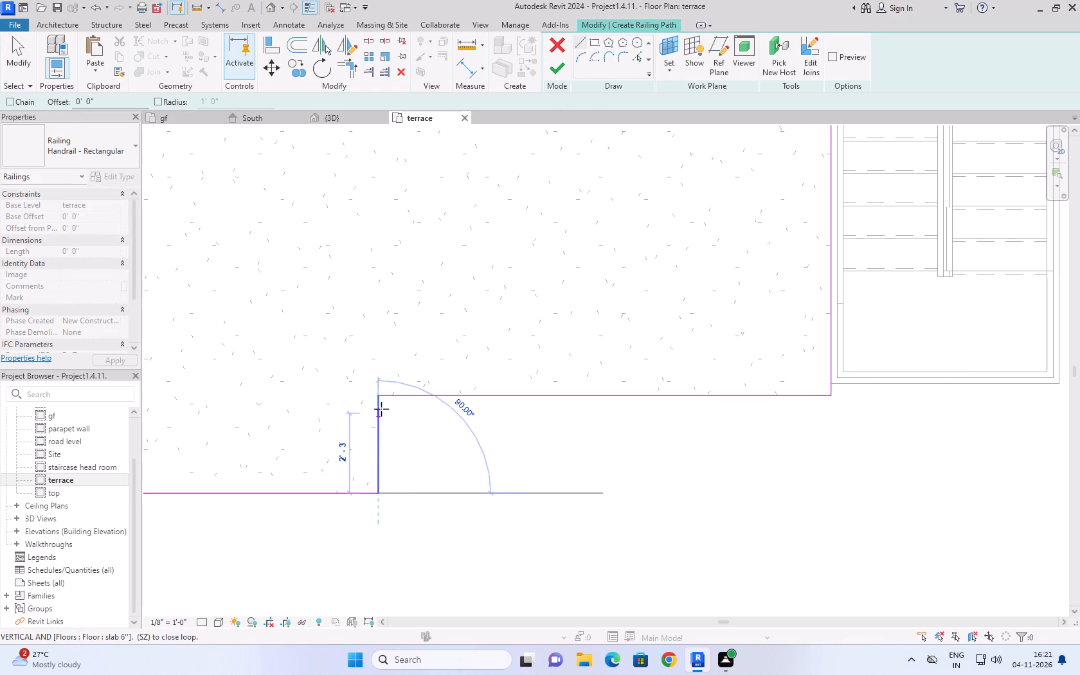
click(379, 392)
click(564, 68)
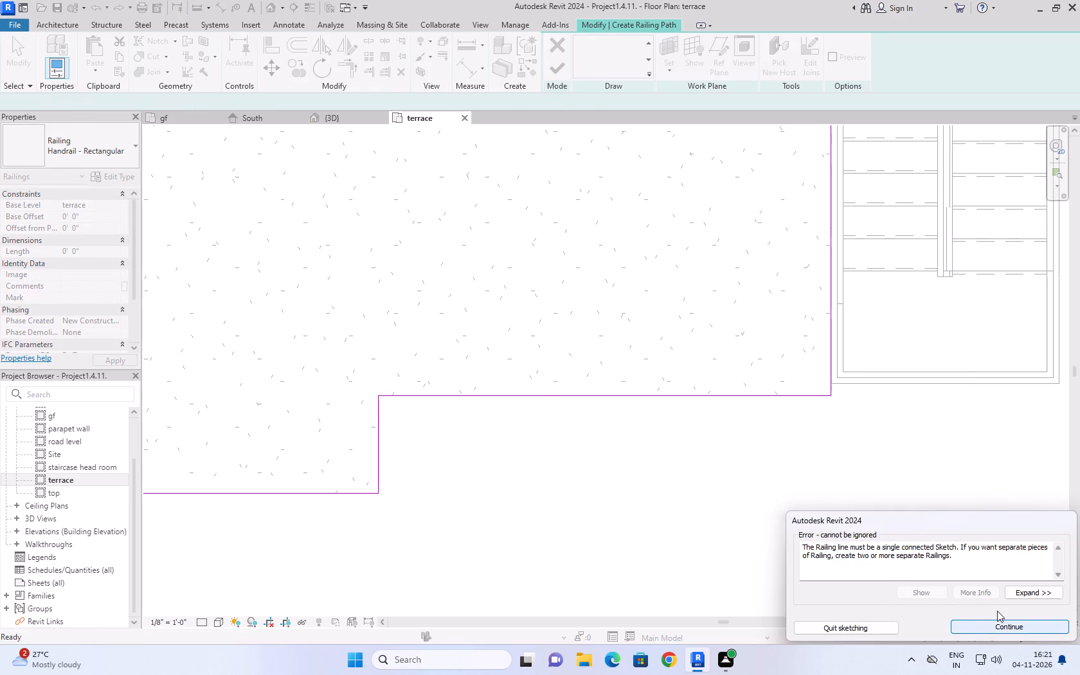
click(1009, 594)
click(1022, 600)
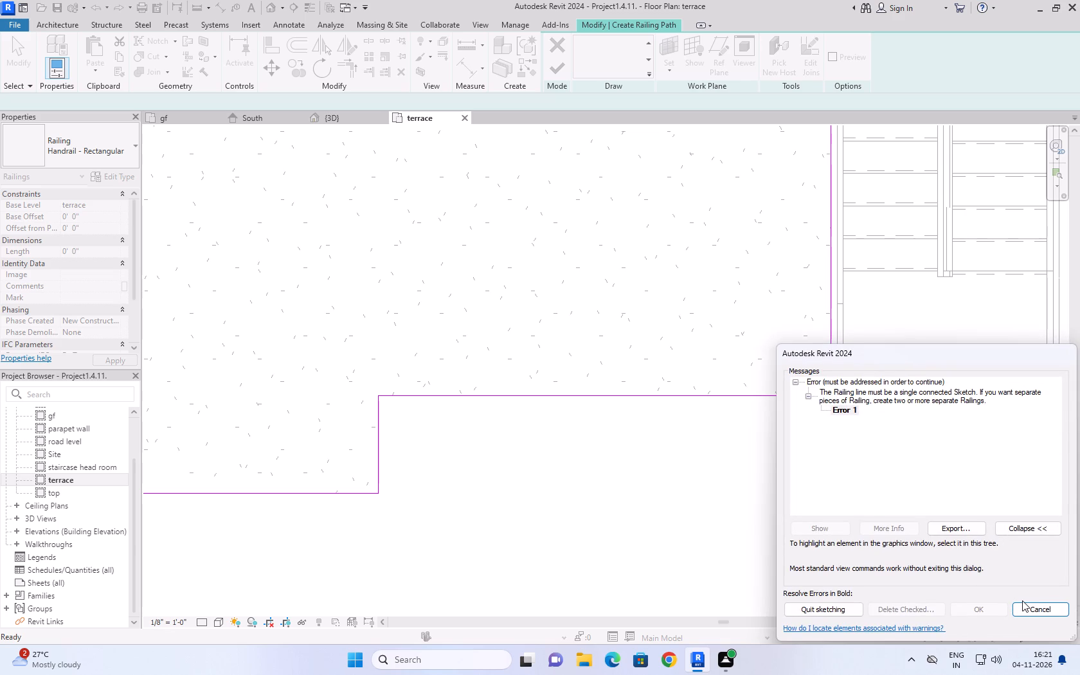
click(1023, 604)
Nudge the path line beside the stair's west flight about 3 inches west, away from the stair.
scroll(847, 566, down, 4)
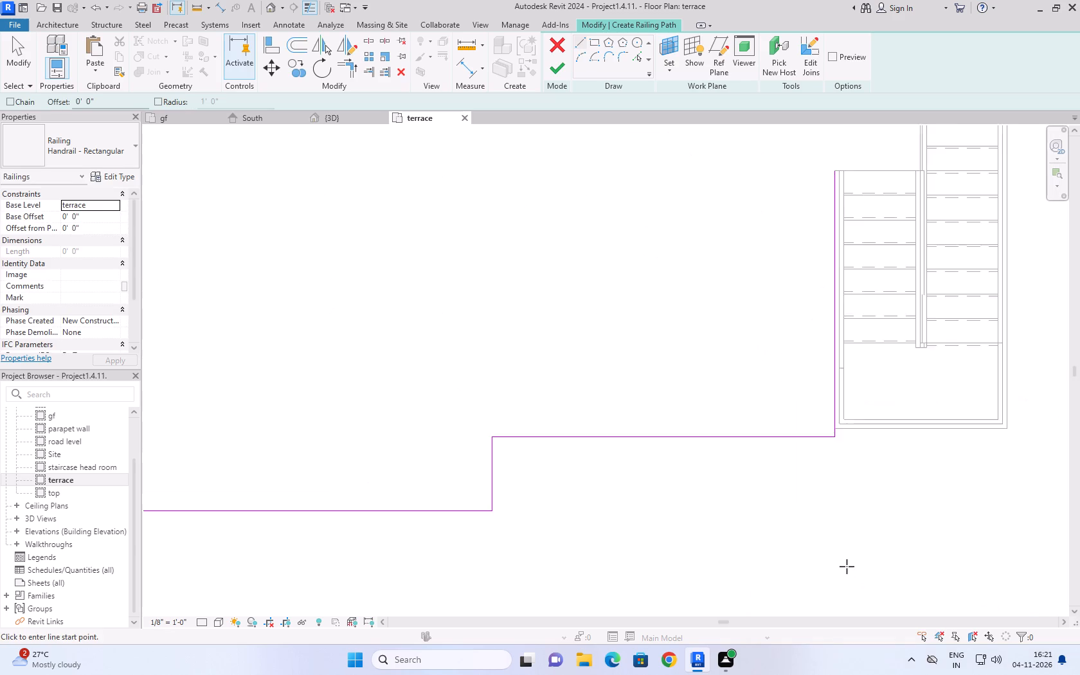
scroll(847, 566, down, 2)
scroll(857, 513, up, 3)
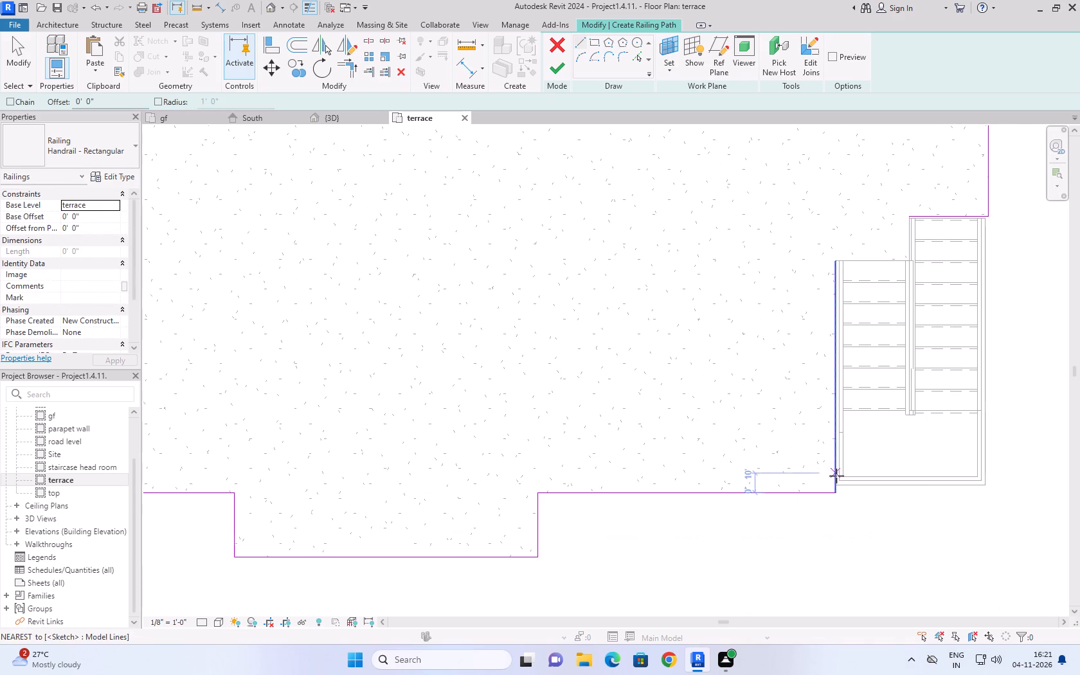
click(15, 53)
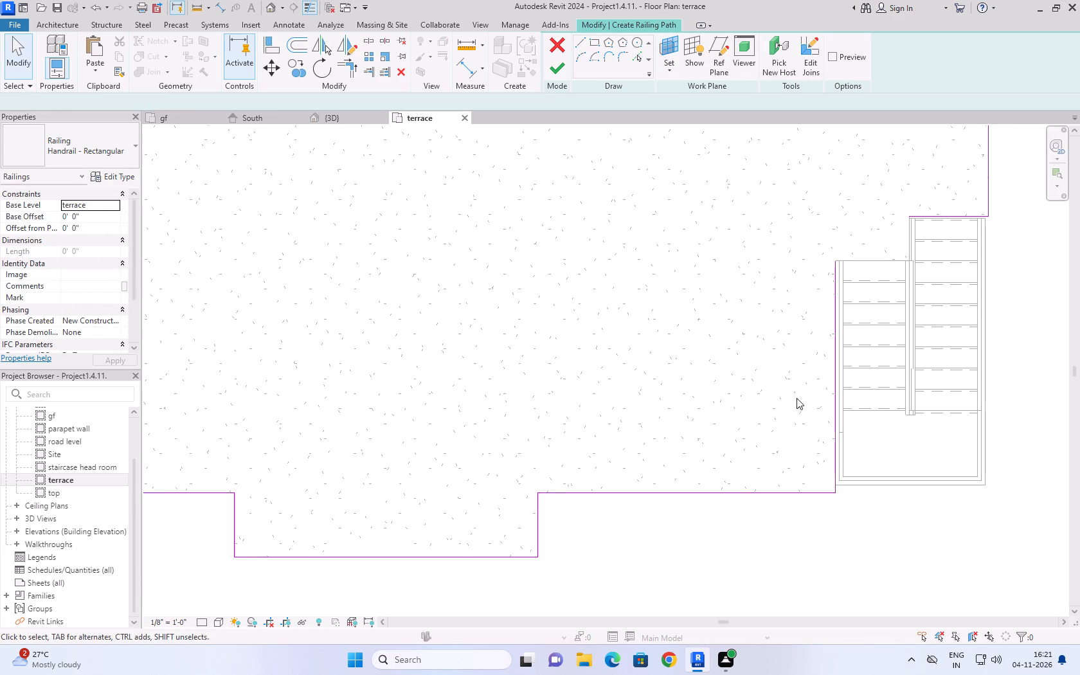
click(836, 430)
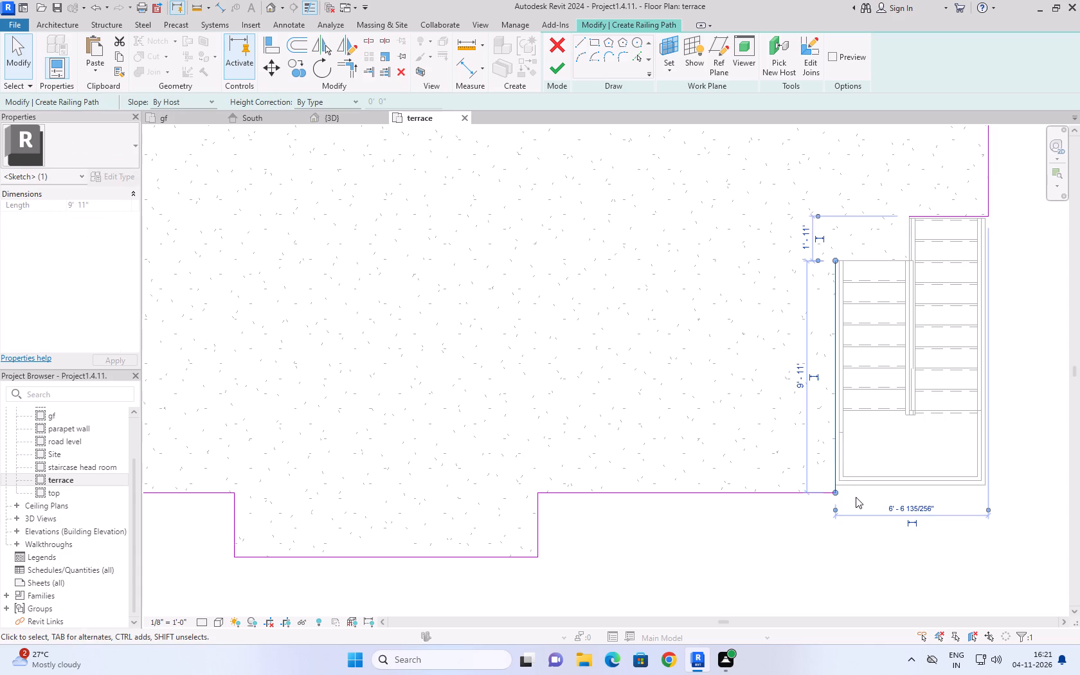
key(Left)
key(Left)
key(Left)
key(Left)
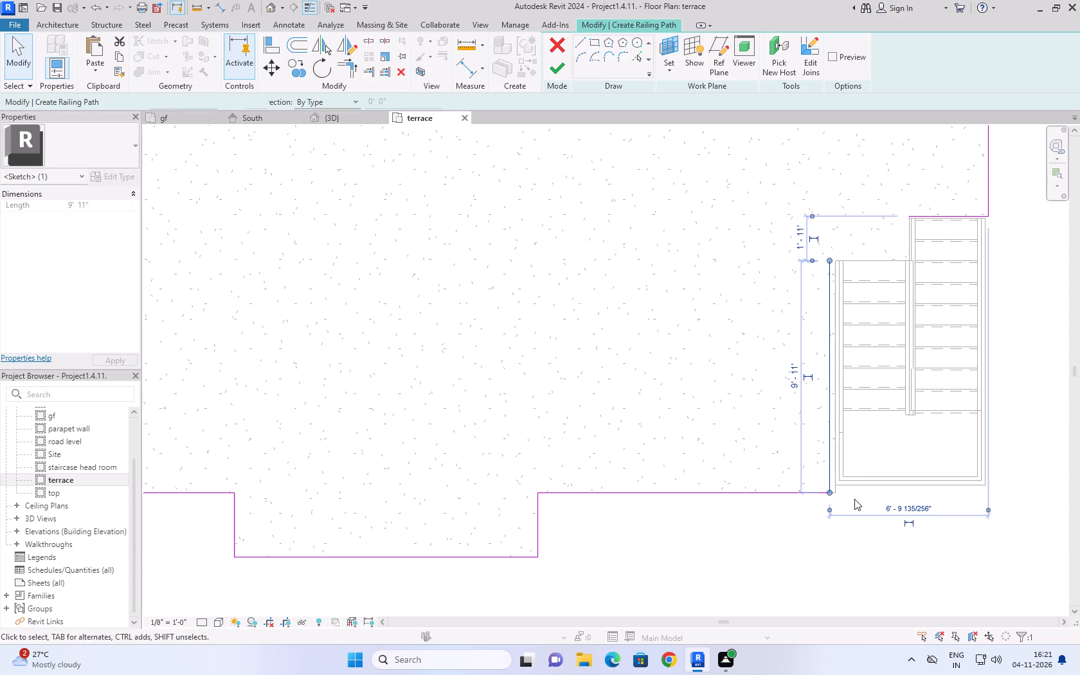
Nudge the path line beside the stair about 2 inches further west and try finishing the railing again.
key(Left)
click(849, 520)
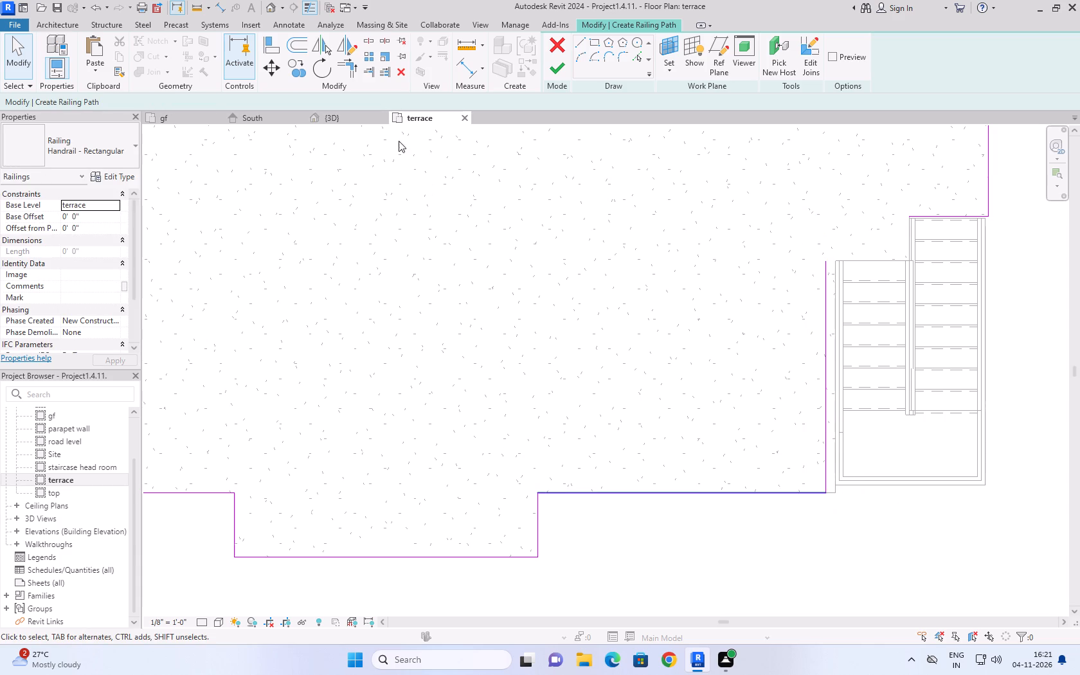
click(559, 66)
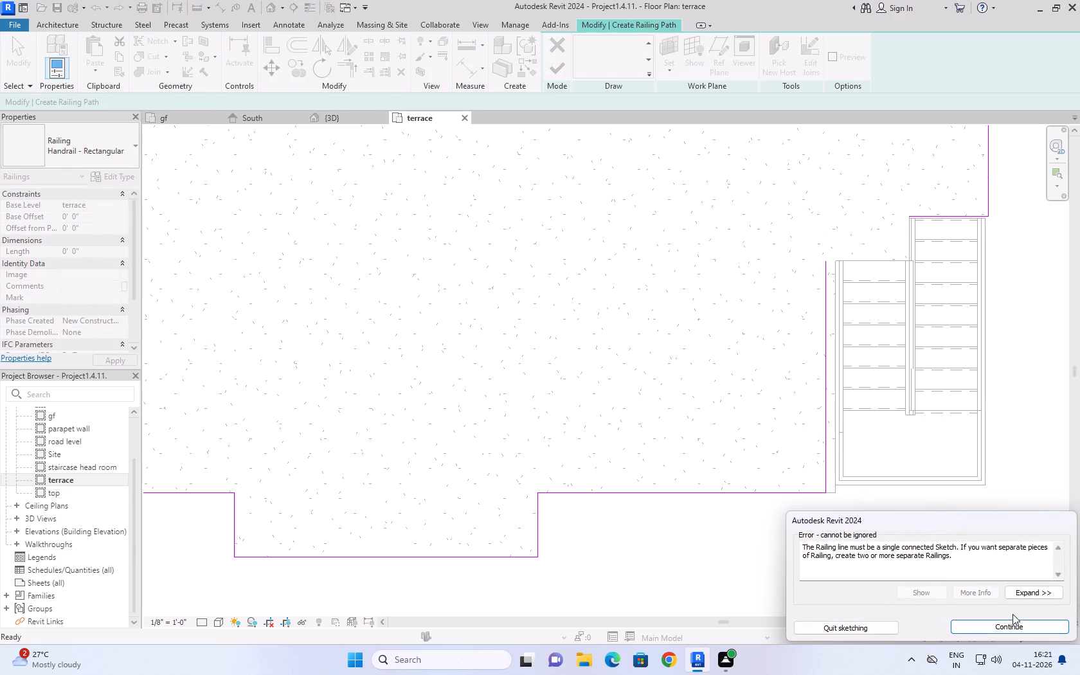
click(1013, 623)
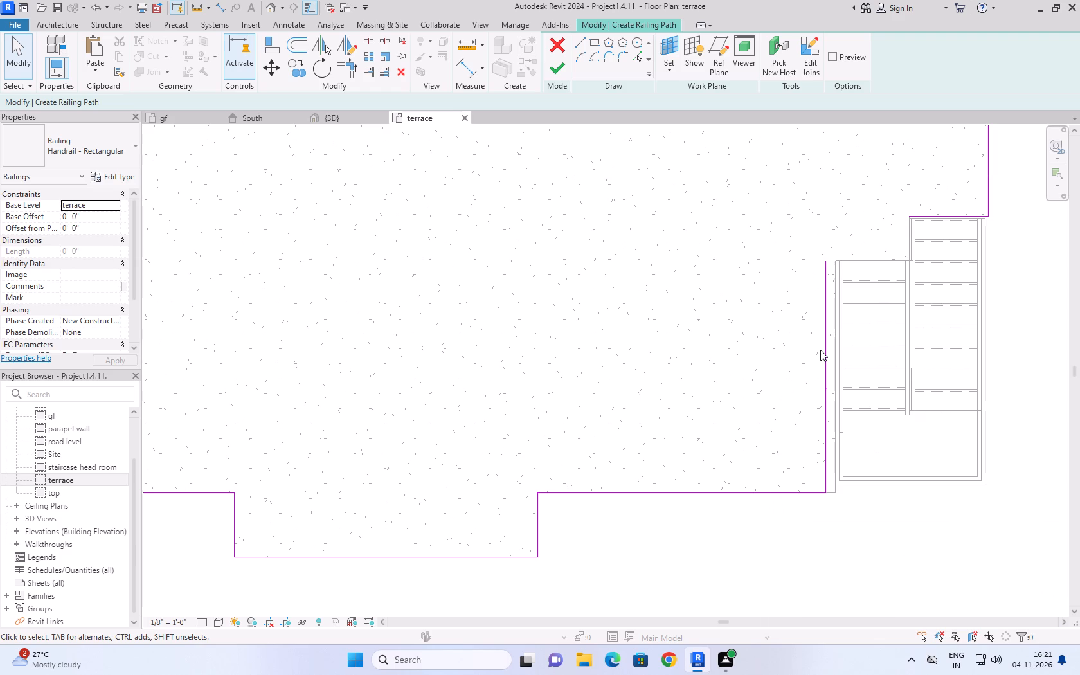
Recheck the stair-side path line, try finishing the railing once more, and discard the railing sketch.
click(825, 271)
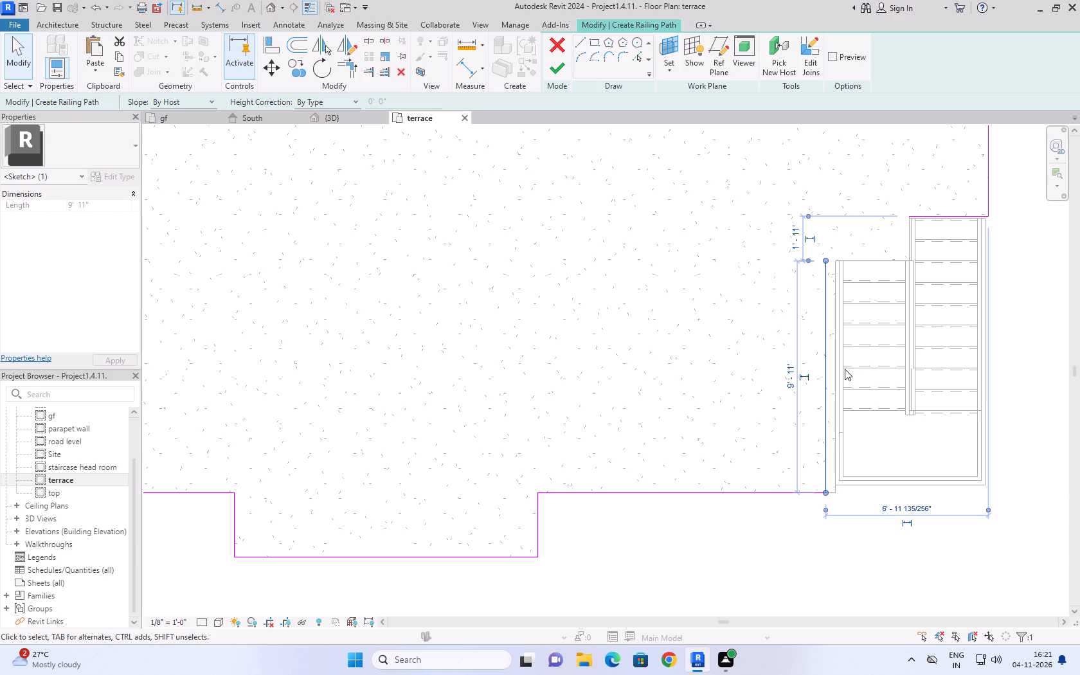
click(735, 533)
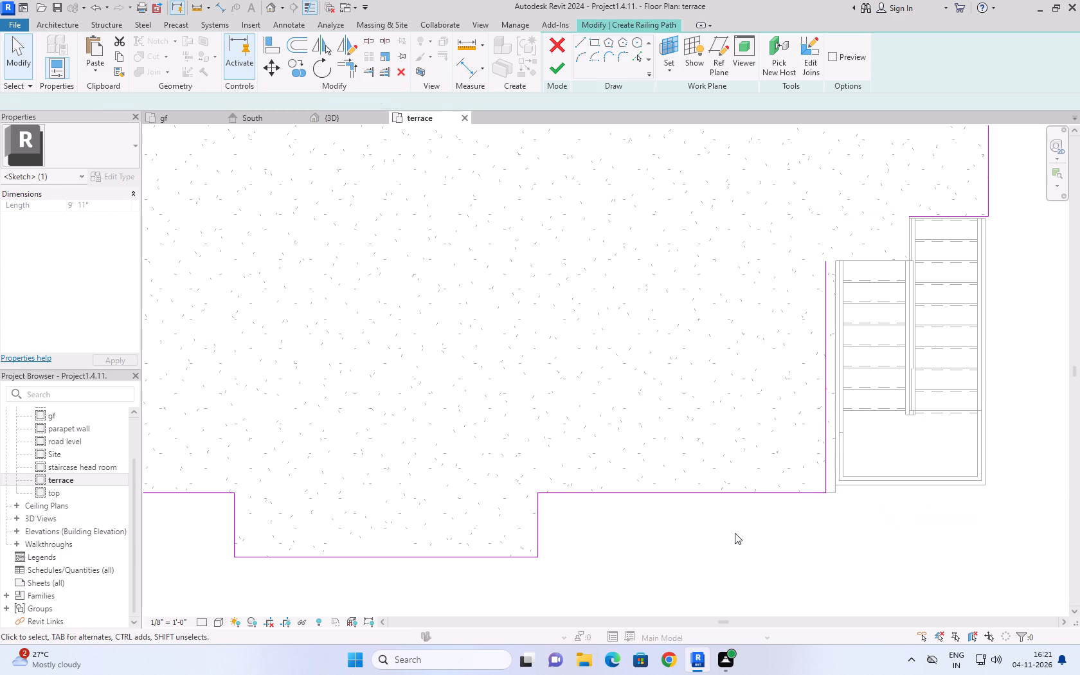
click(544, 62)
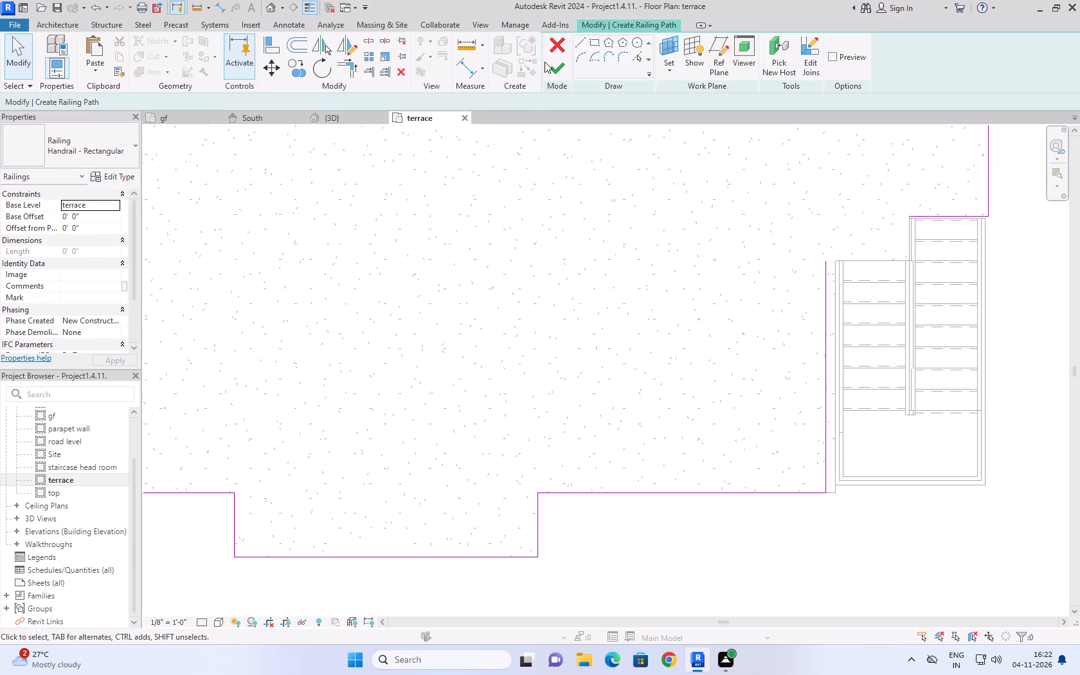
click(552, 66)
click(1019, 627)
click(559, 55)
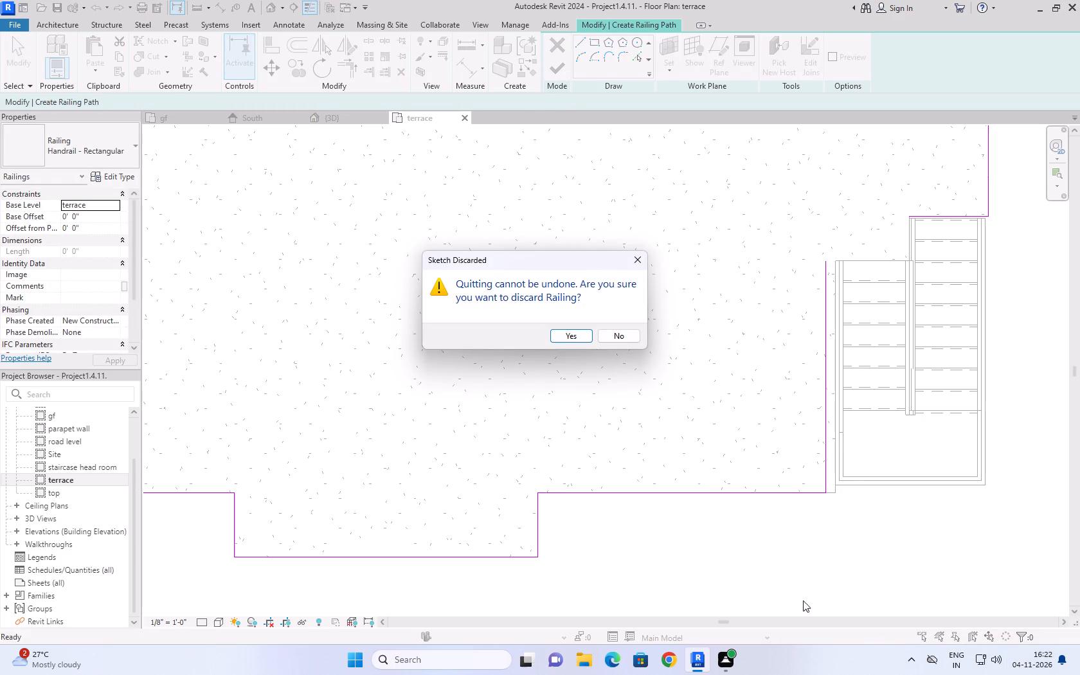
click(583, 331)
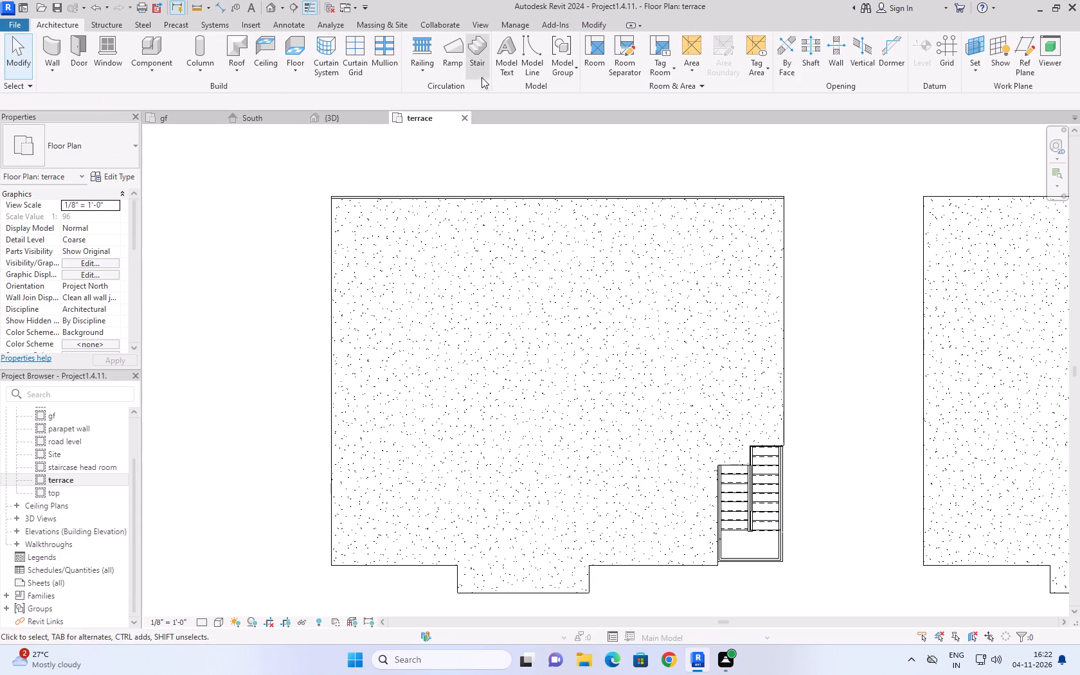
Create a separate Handrail - Rectangular railing by picking the left-hand terrace slab's full west edge.
click(426, 55)
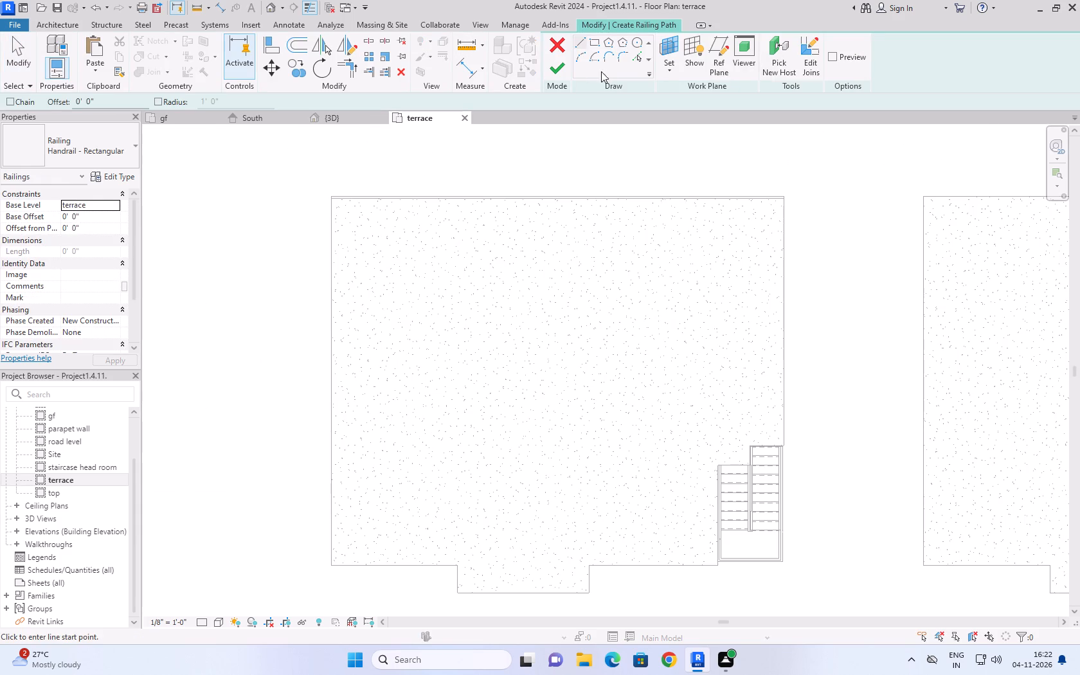
click(638, 62)
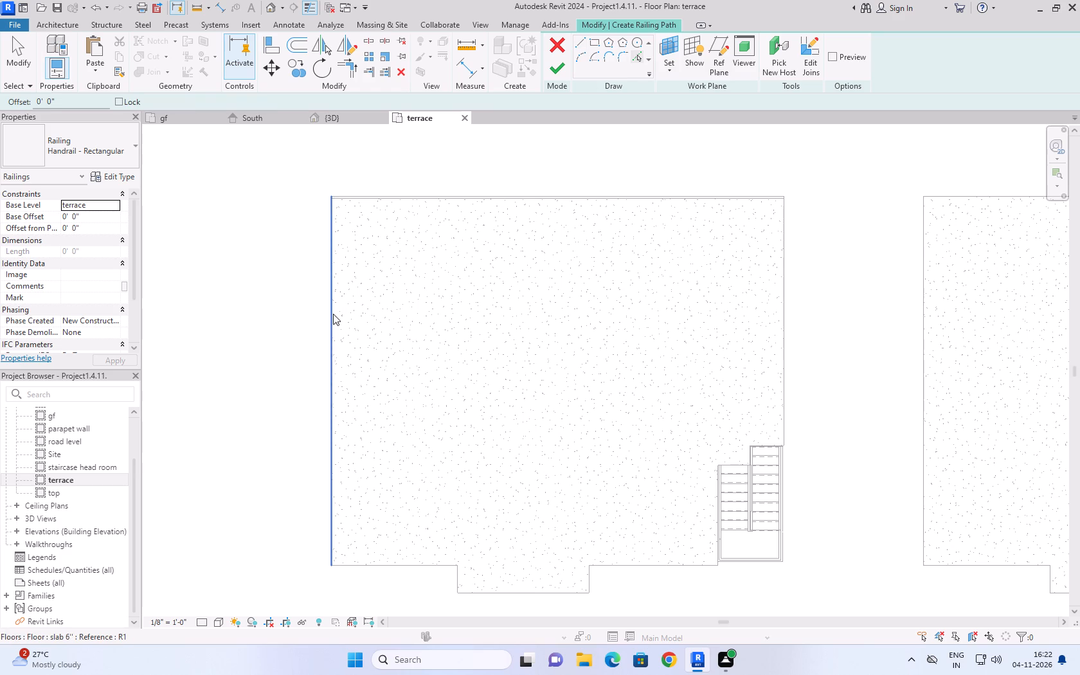
click(333, 314)
click(556, 66)
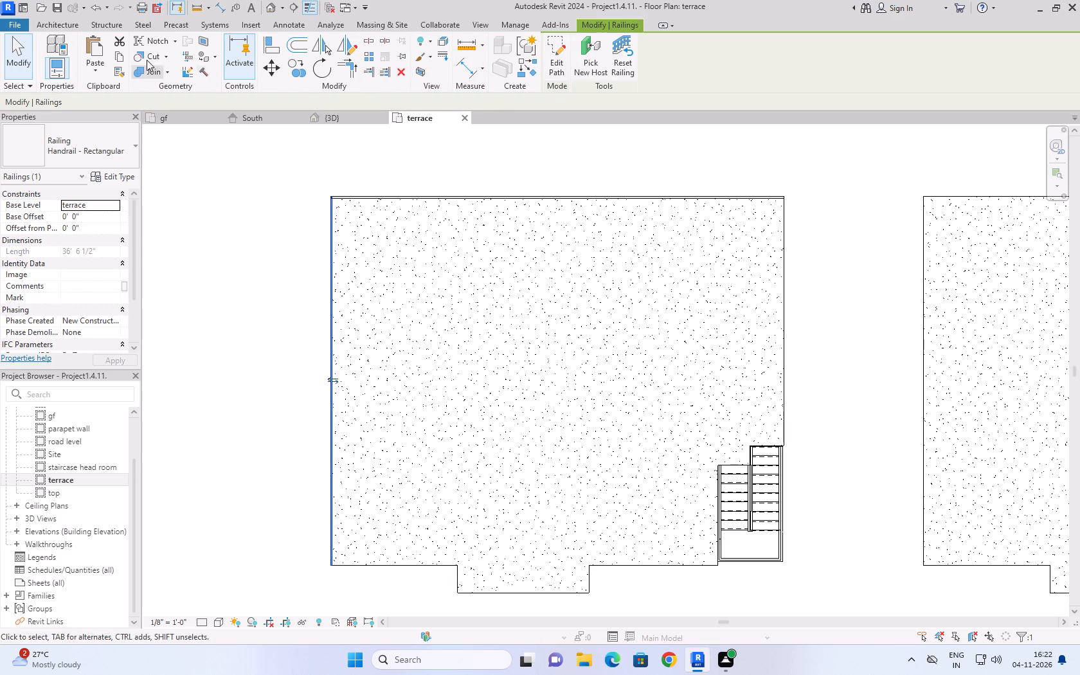
Create a separate Handrail - Rectangular railing on the left-hand slab's south edge, west of the projection.
click(48, 25)
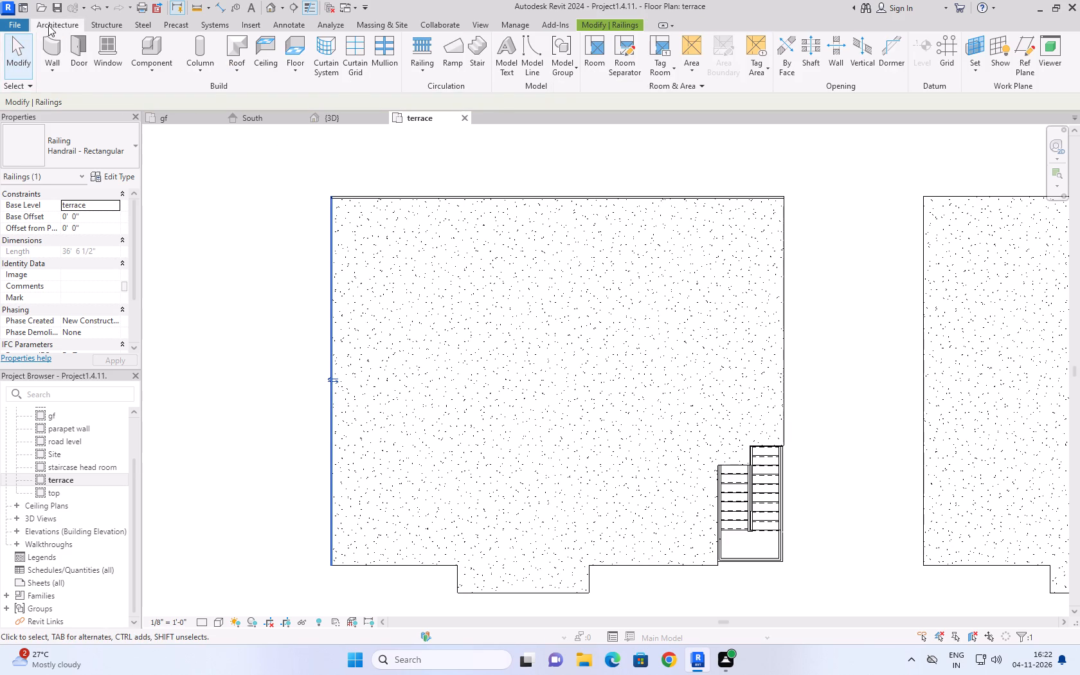
click(424, 46)
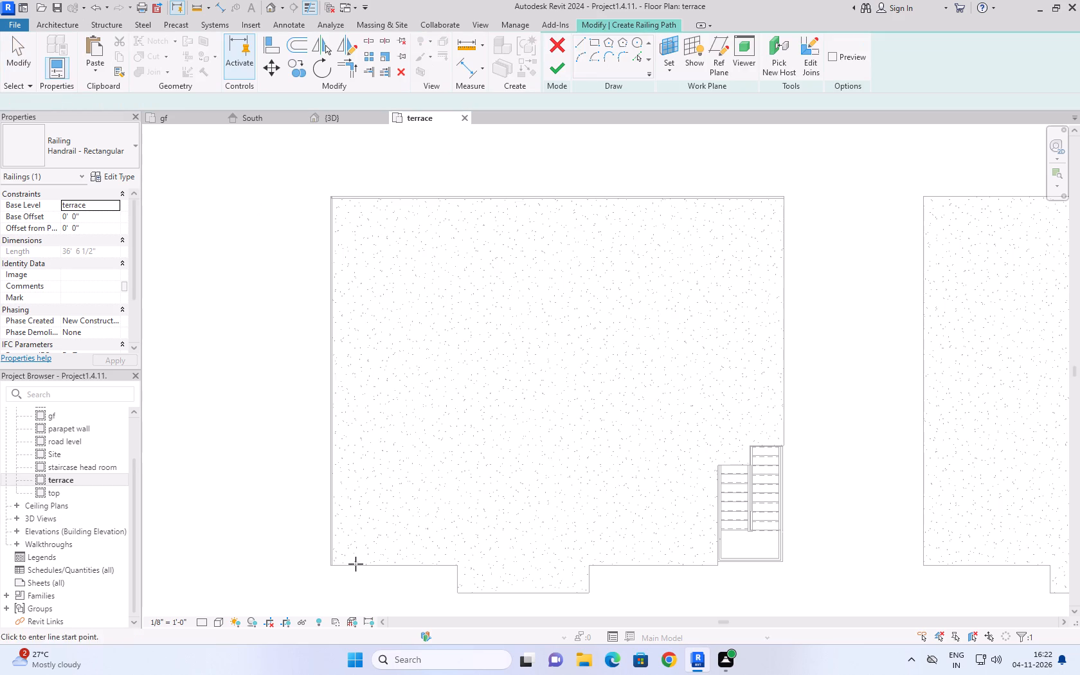
click(633, 55)
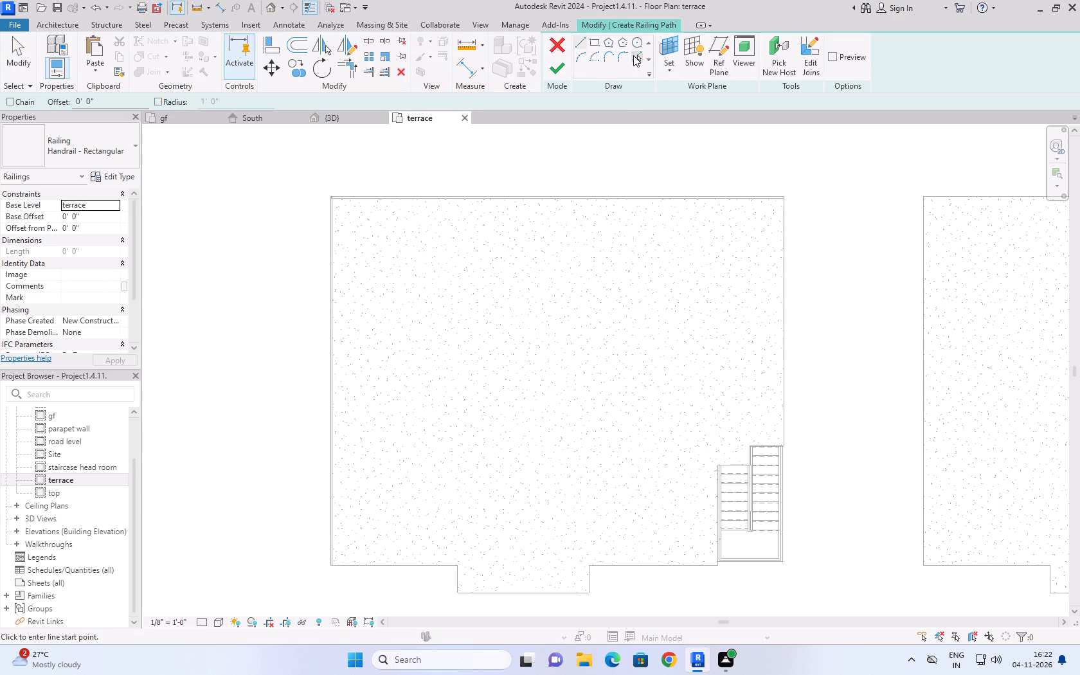
click(356, 565)
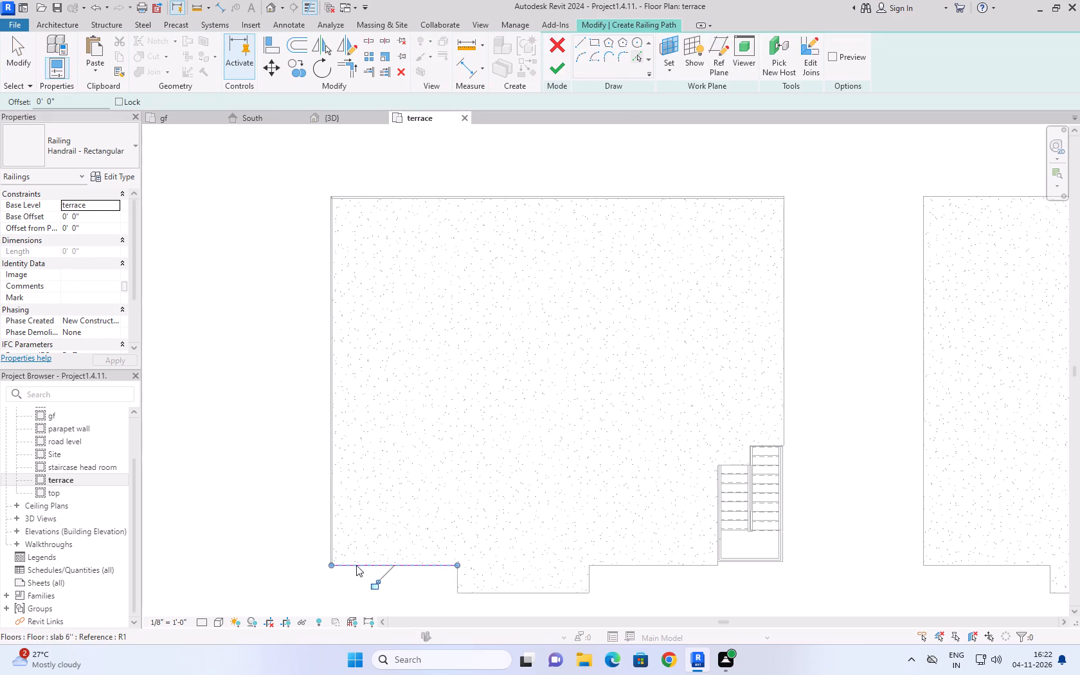
click(559, 66)
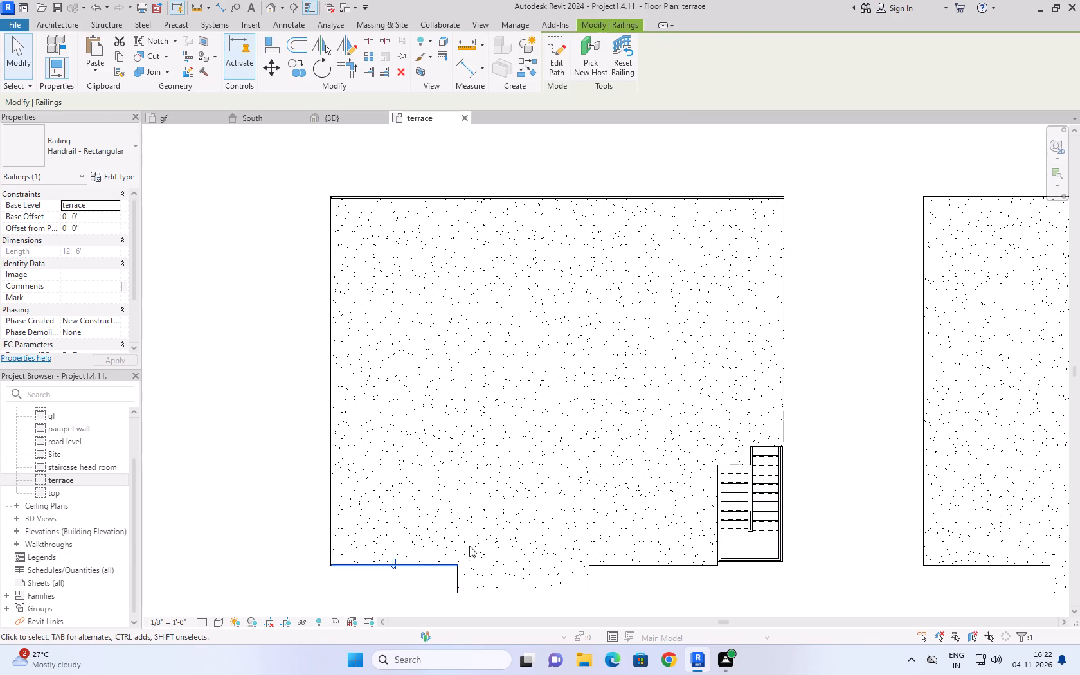
Create a separate Handrail - Rectangular railing along the short west edge of the left-hand slab's south projection.
click(37, 21)
click(425, 41)
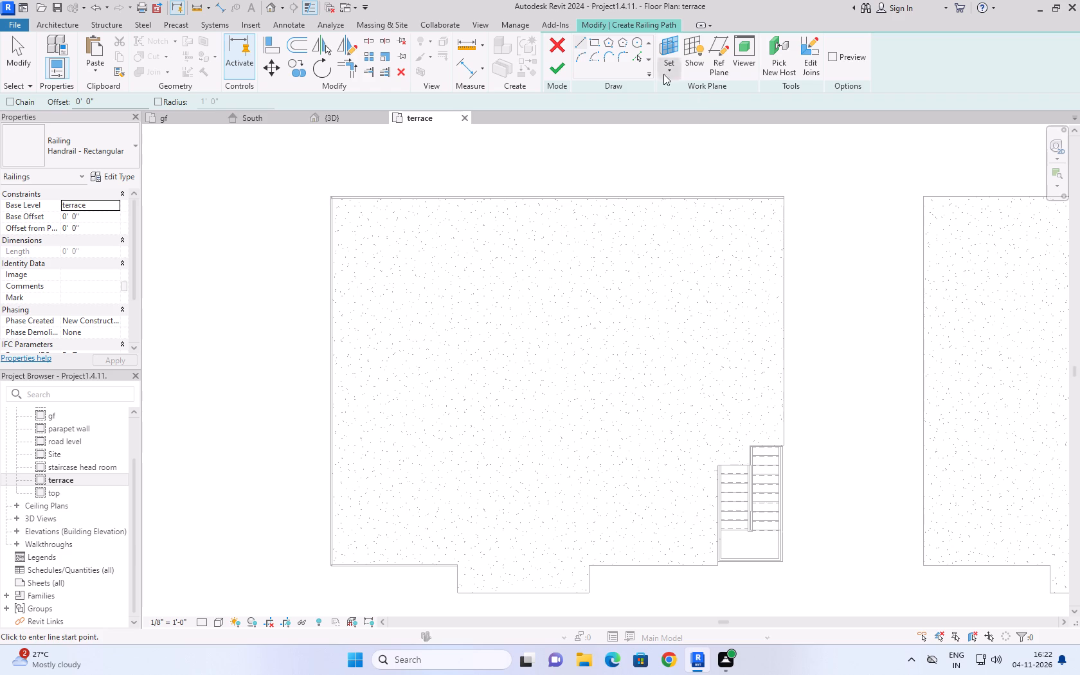
click(638, 53)
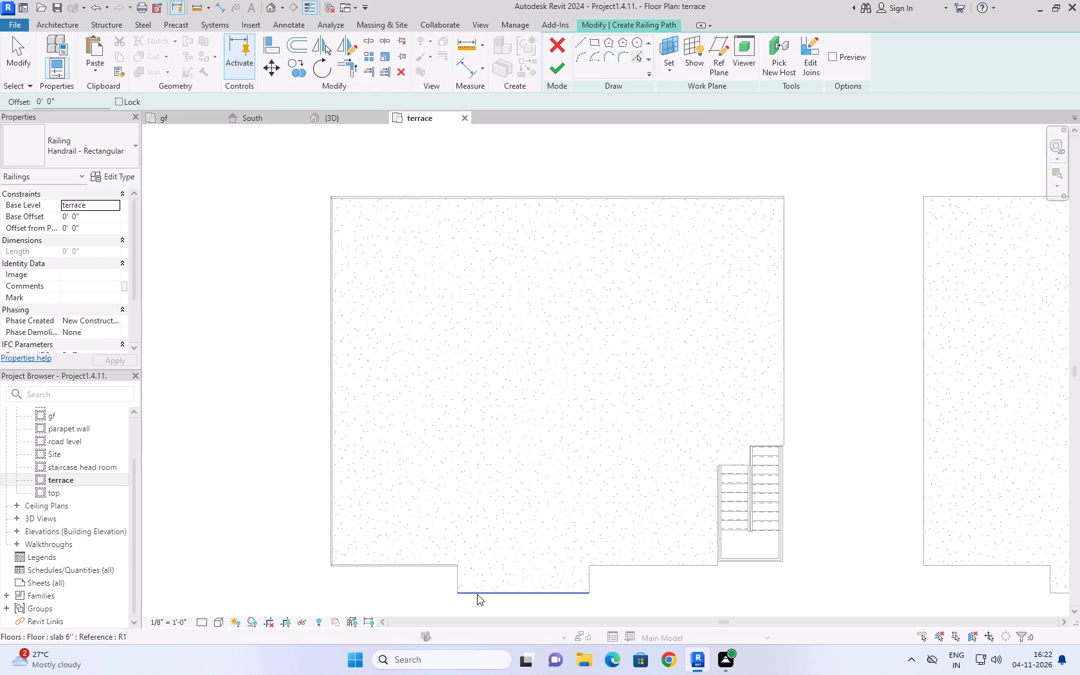
click(456, 584)
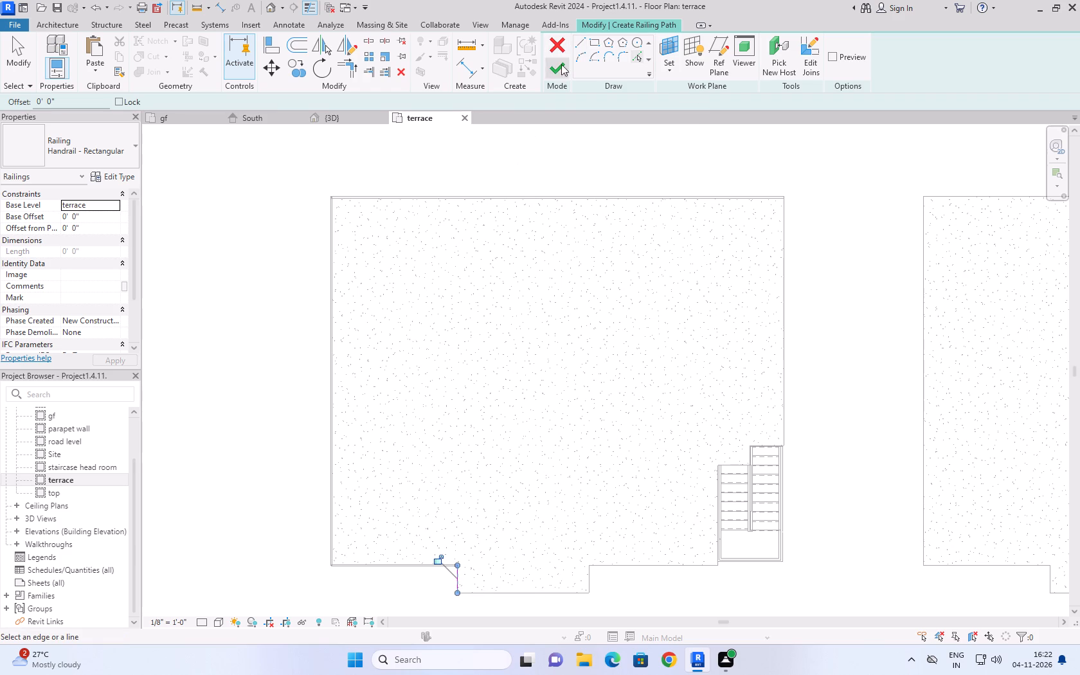
click(559, 69)
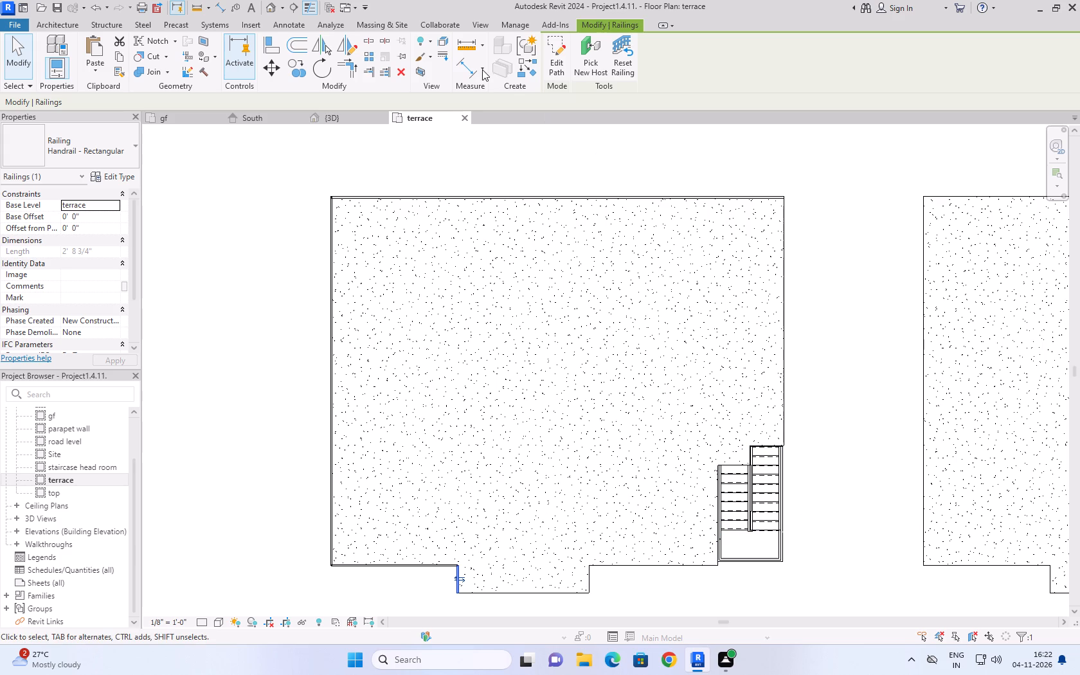
Examine the slab edges around the stair arrival and the terrace railings in the 3D view and the terrace plan.
click(334, 116)
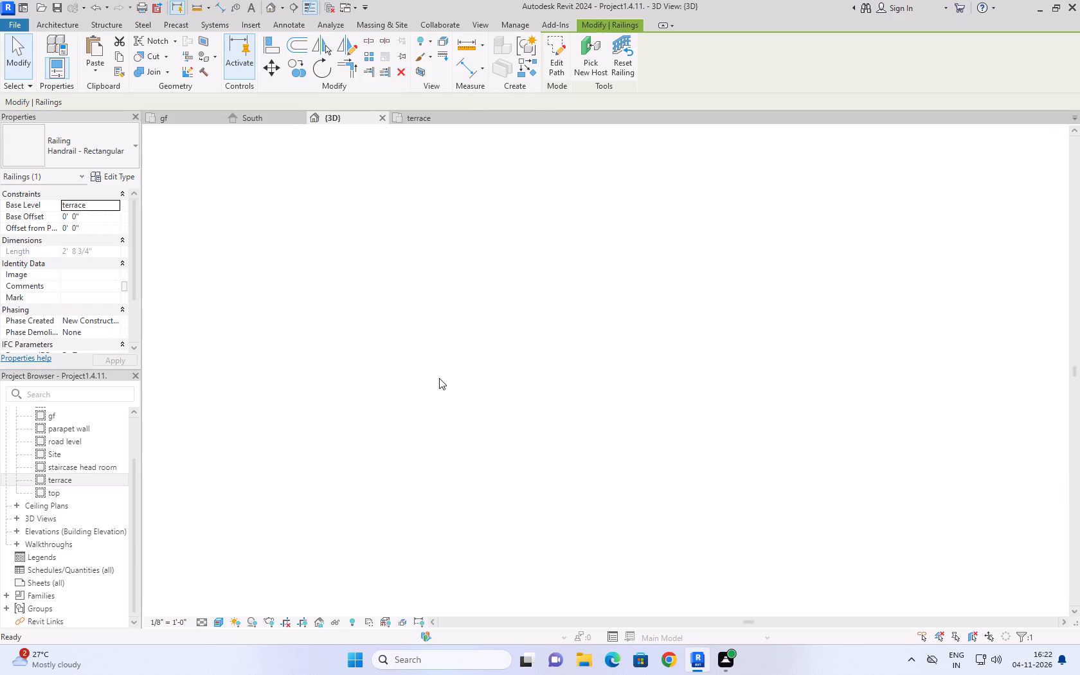
scroll(473, 358, down, 3)
scroll(332, 494, up, 5)
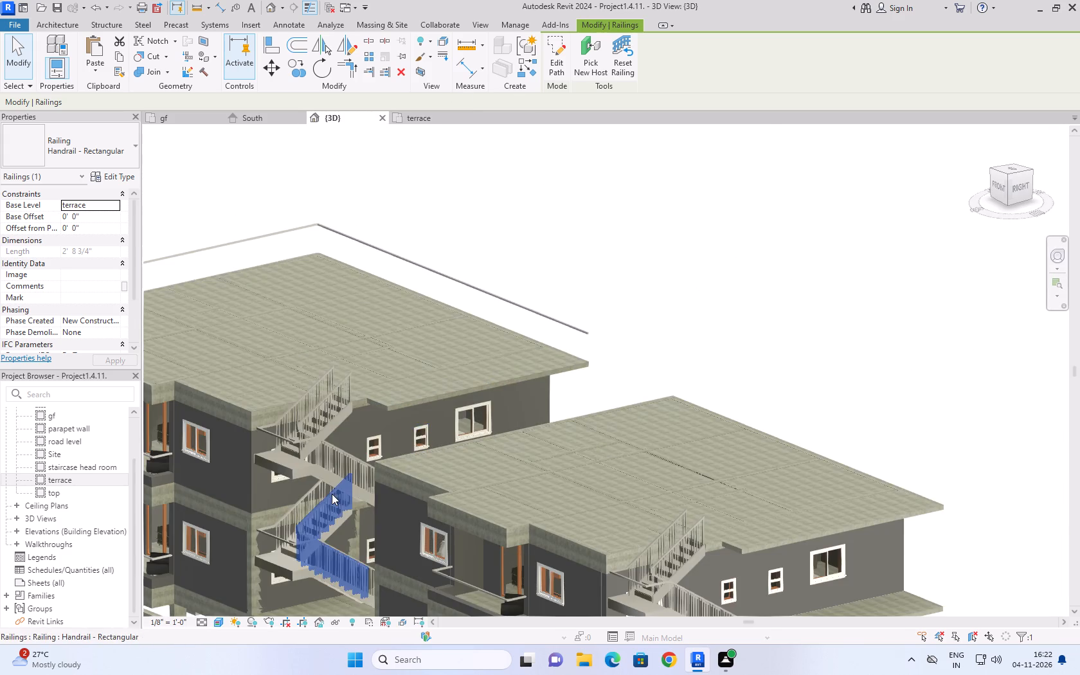
scroll(412, 298, up, 4)
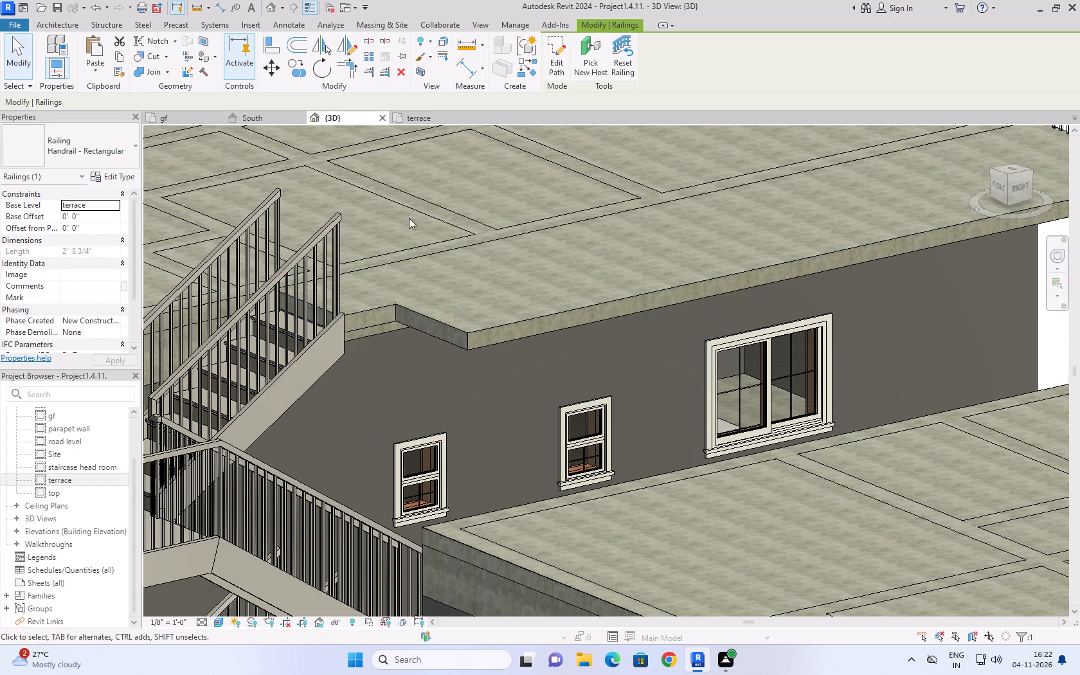
click(425, 117)
scroll(735, 465, up, 4)
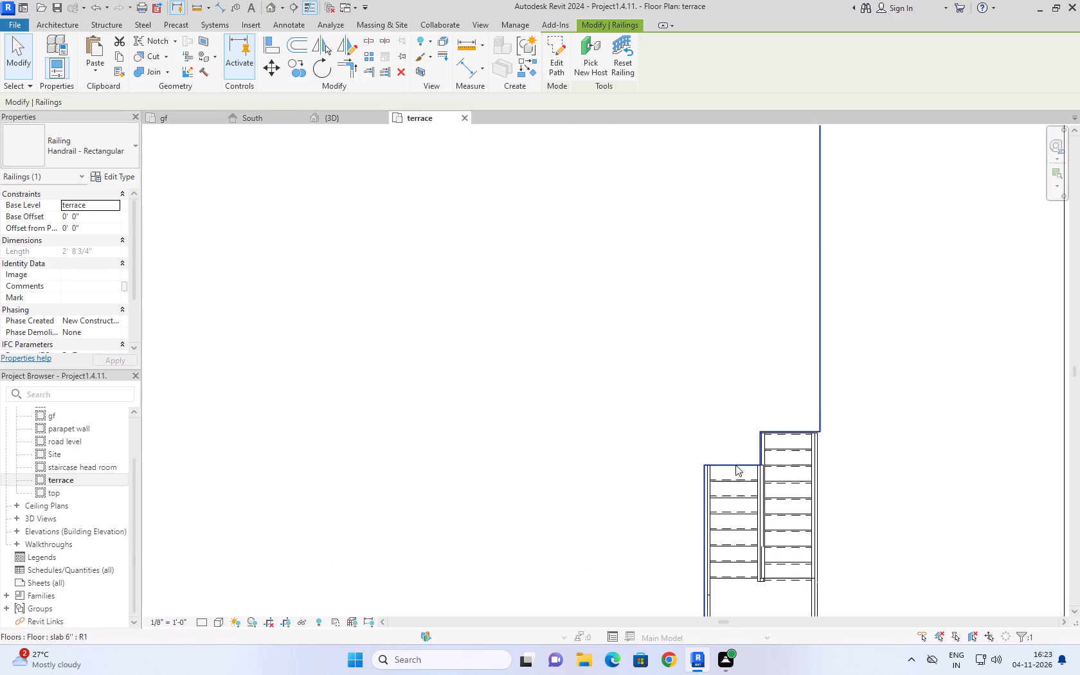
scroll(742, 479, up, 4)
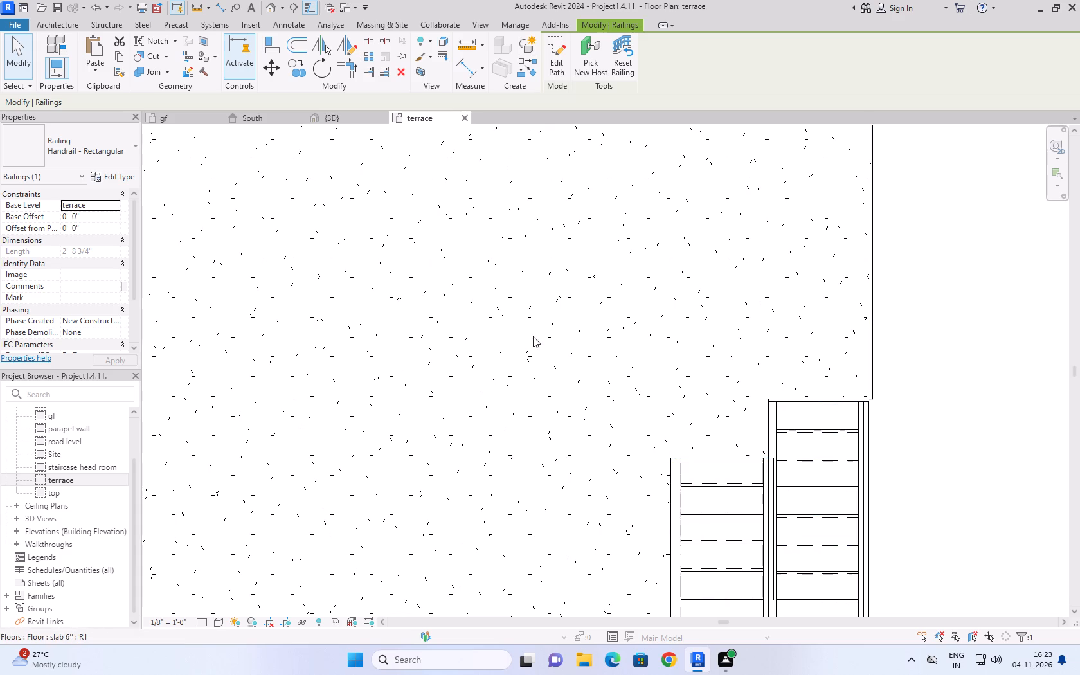
click(340, 120)
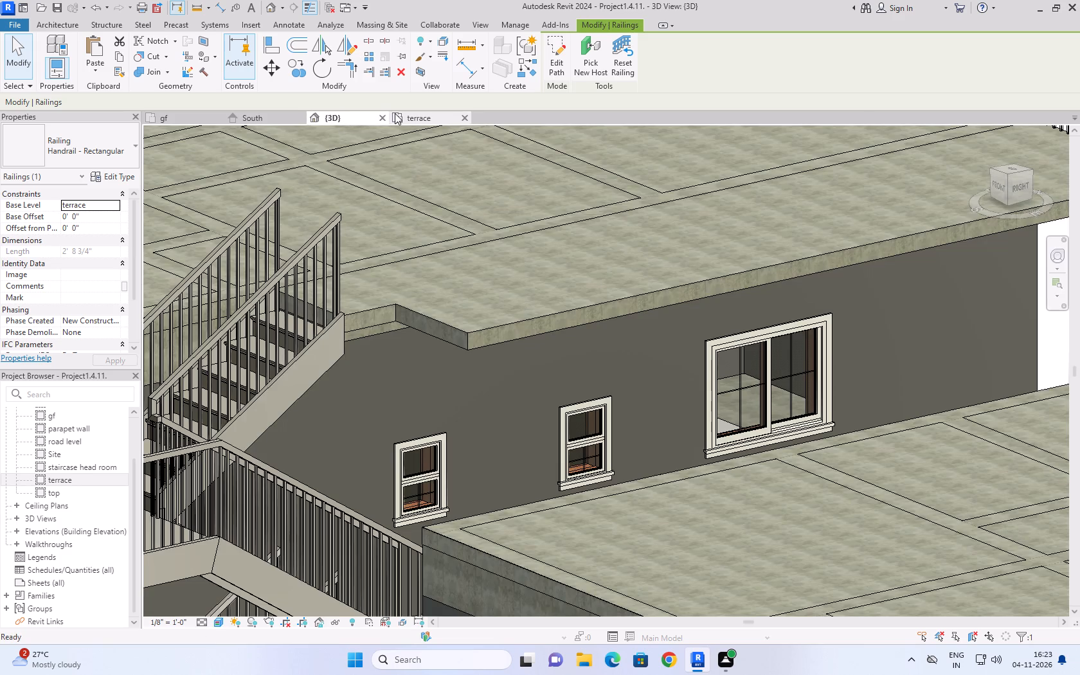
click(404, 113)
scroll(417, 338, down, 10)
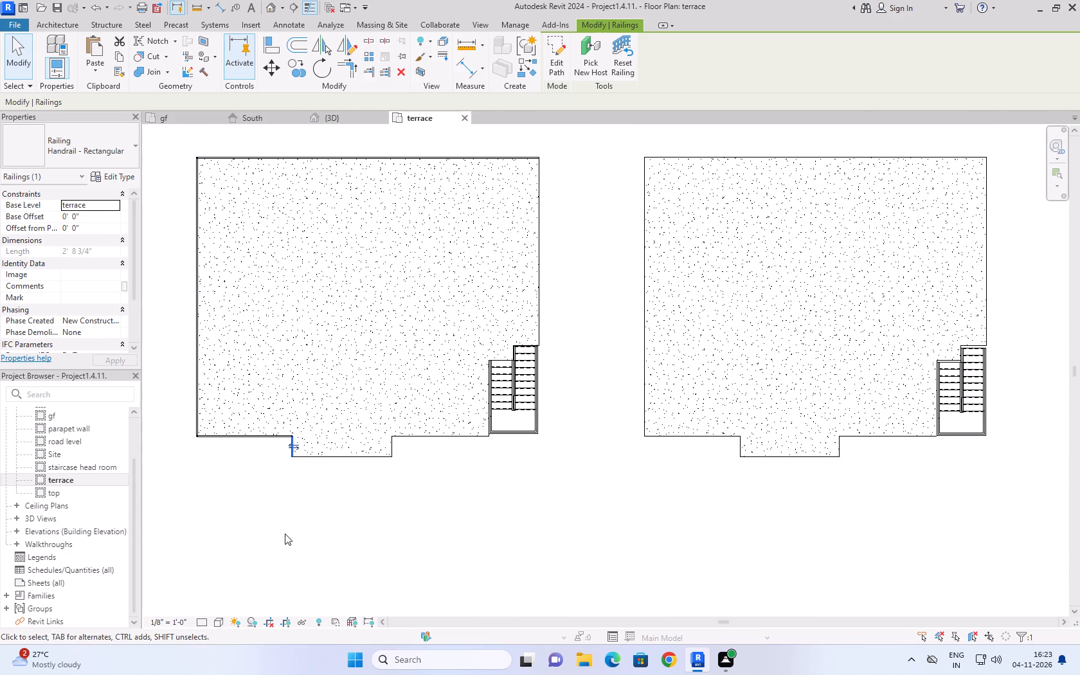
scroll(275, 510, up, 2)
scroll(322, 492, down, 3)
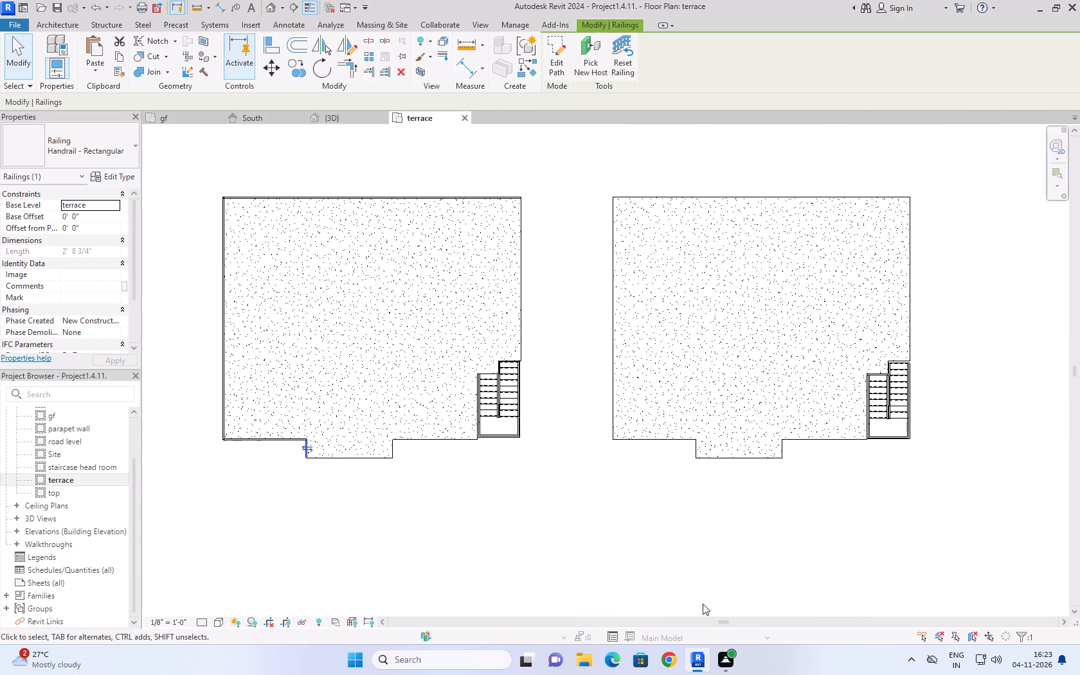
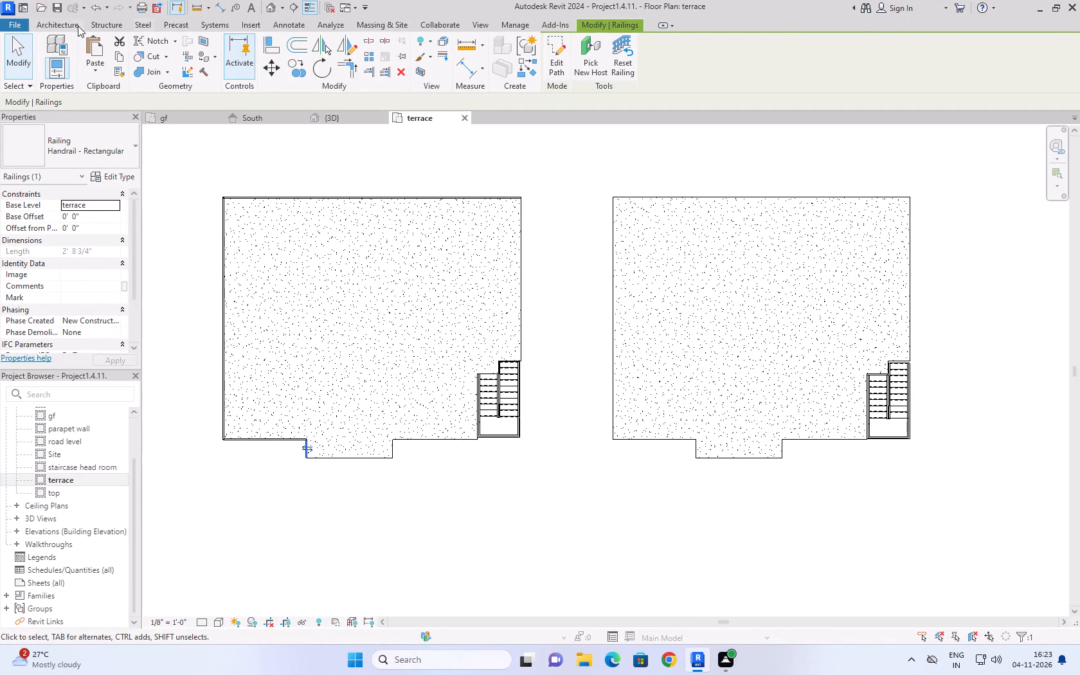
Create one Handrail - Rectangular railing along the left-hand slab projection's south and short east edges and the south edge up to the stair.
click(62, 21)
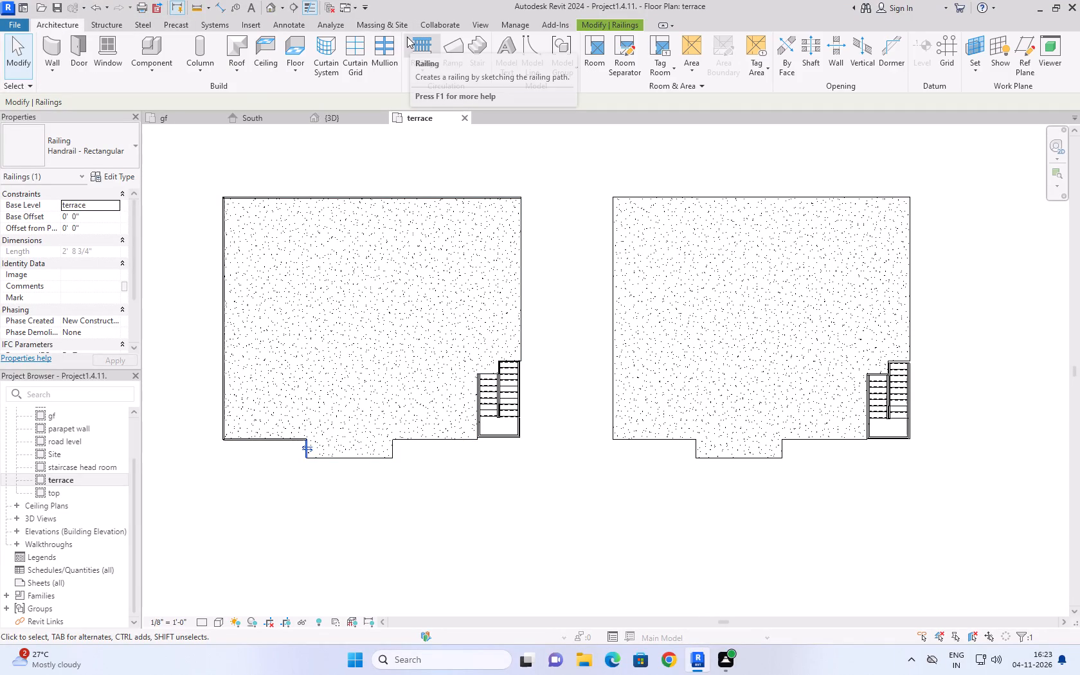
click(412, 42)
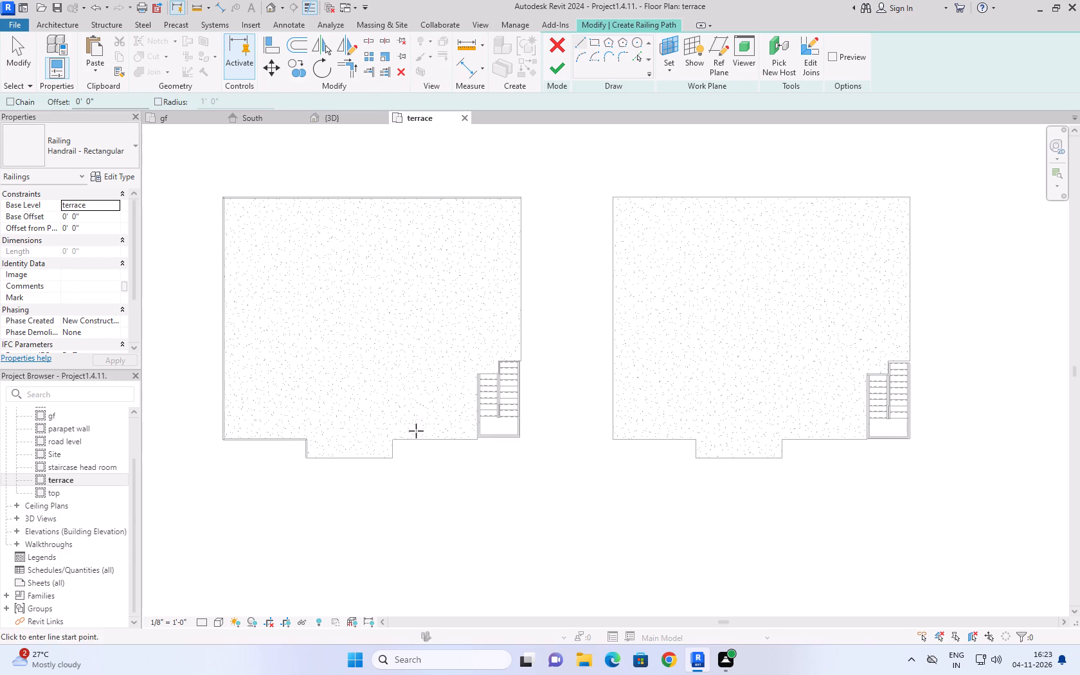
click(638, 56)
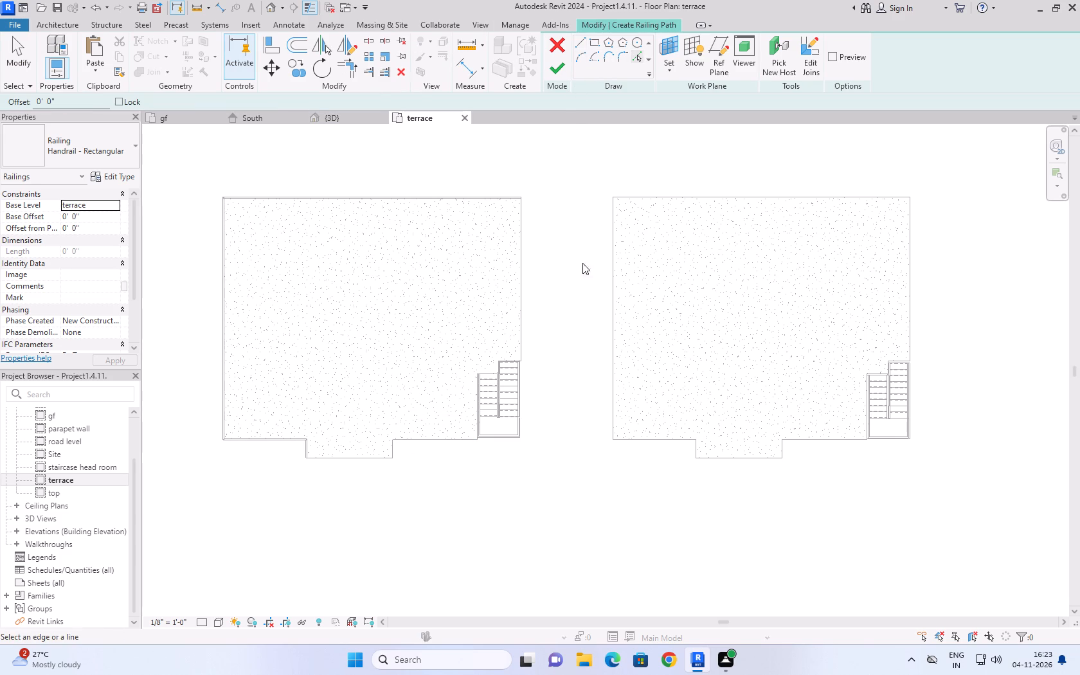
click(358, 460)
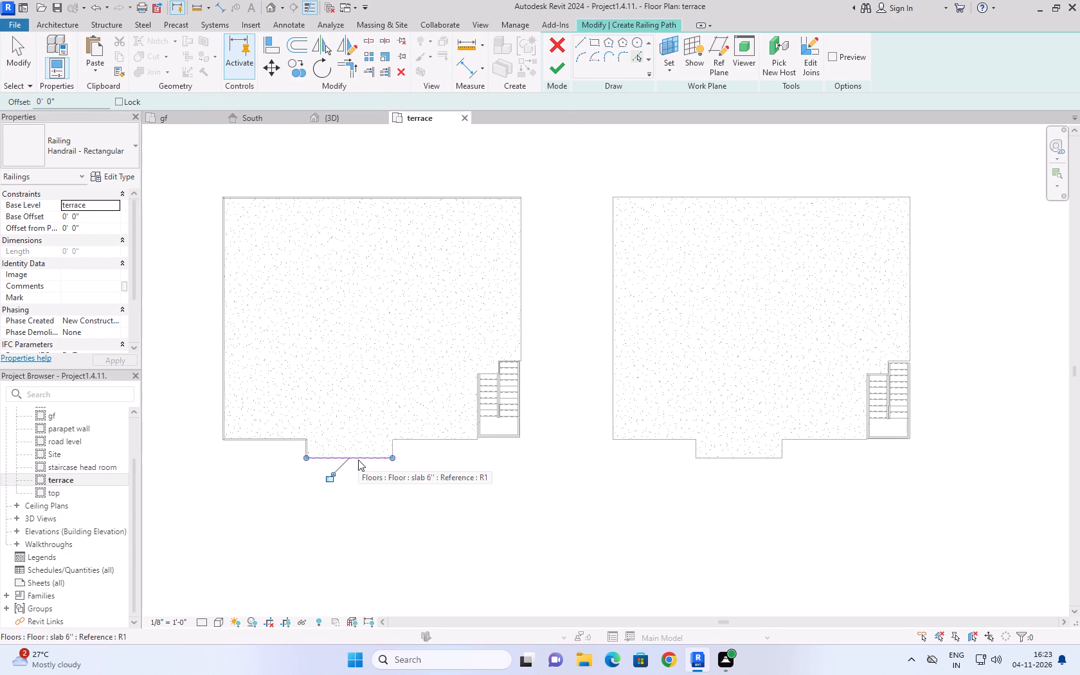
click(394, 447)
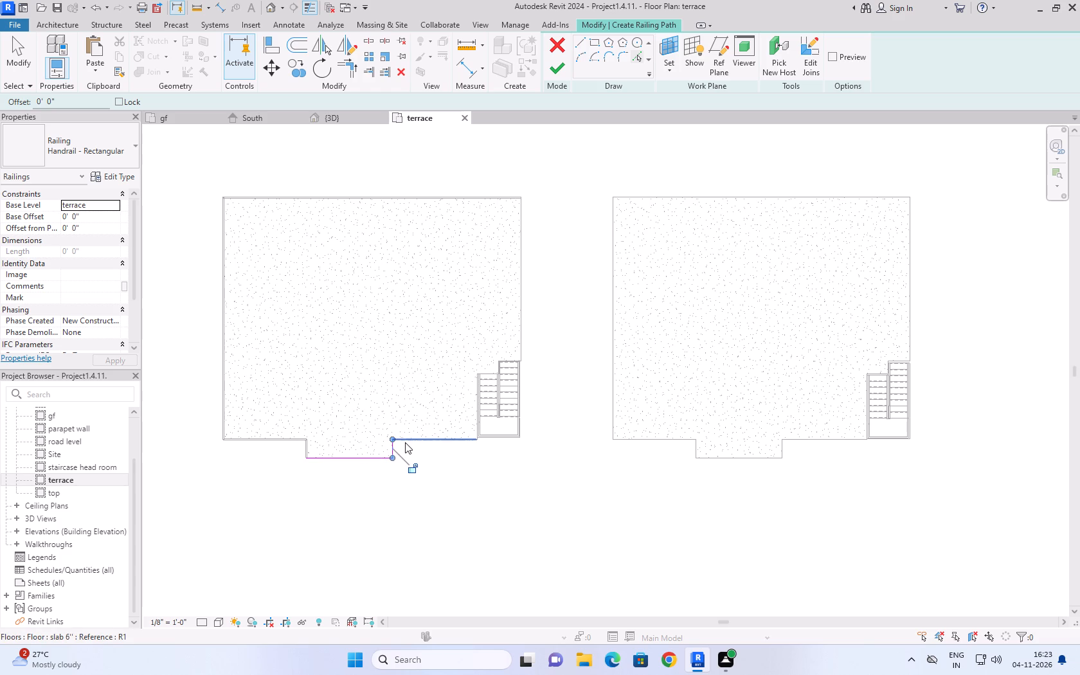
click(410, 440)
click(548, 66)
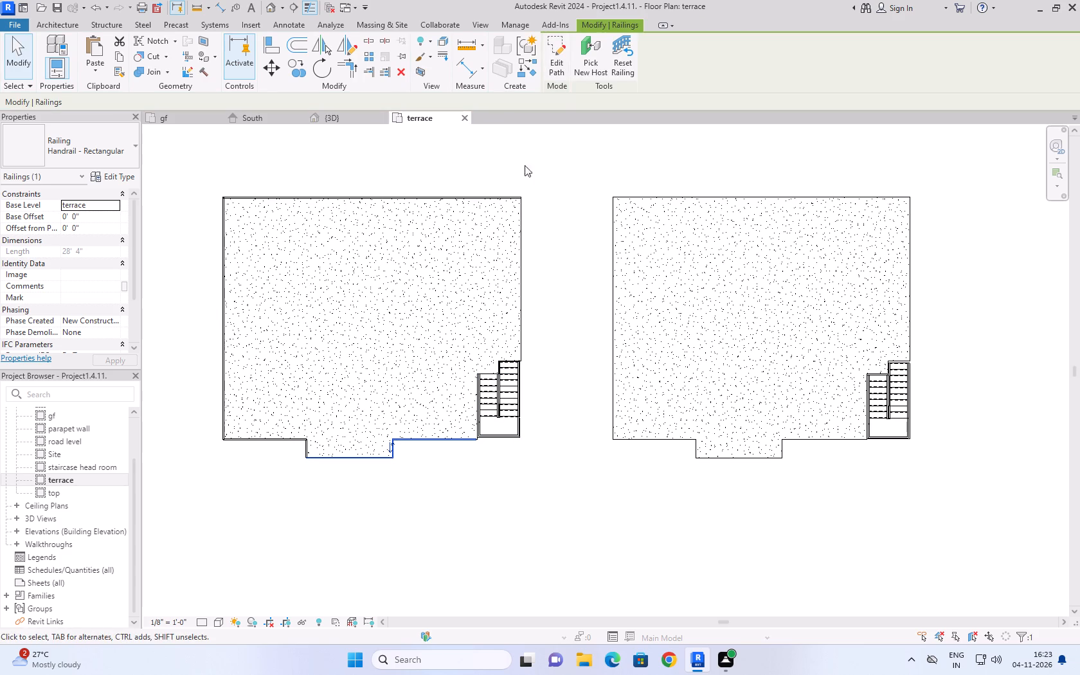
Create a separate Handrail - Rectangular railing by picking the left-hand terrace slab's east edge north of the stair.
click(43, 24)
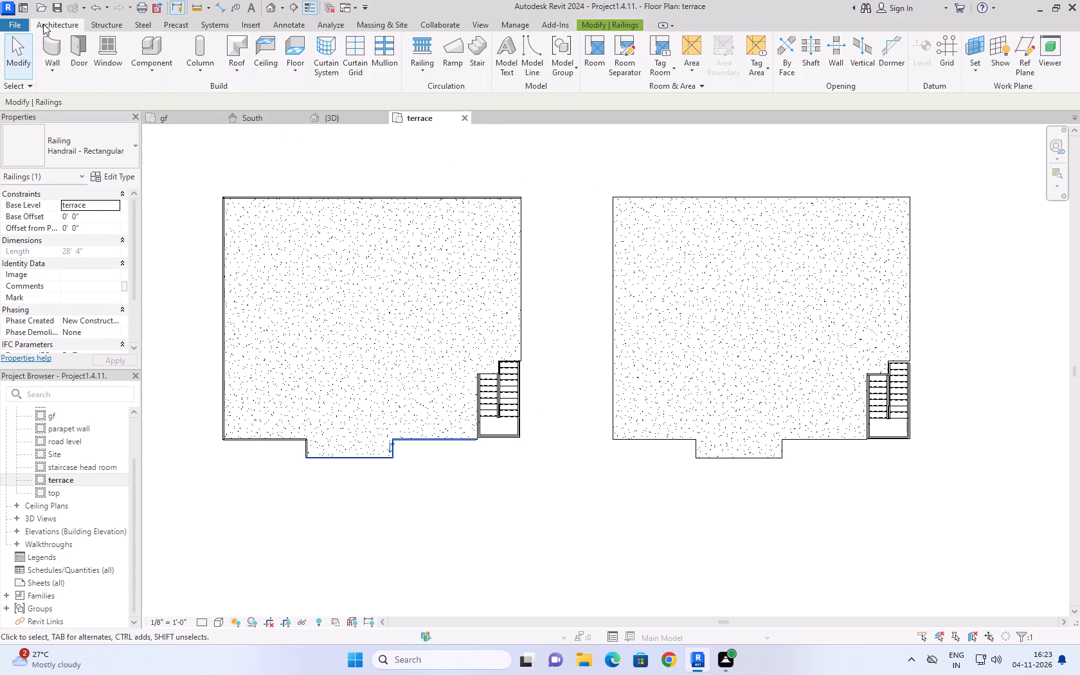
click(419, 39)
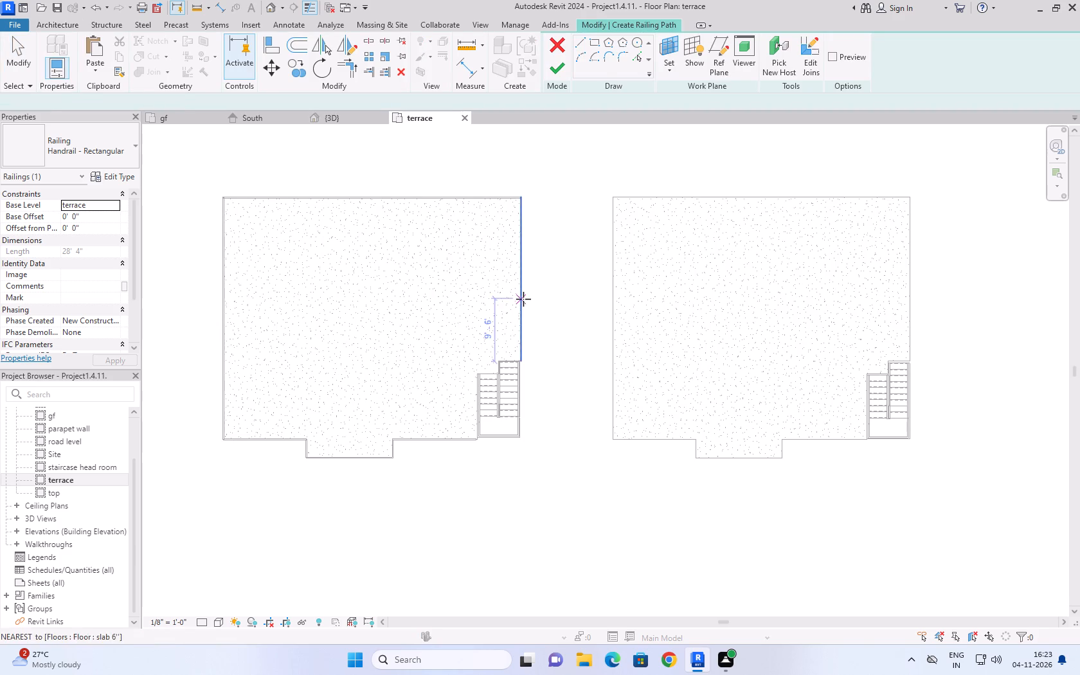
click(638, 59)
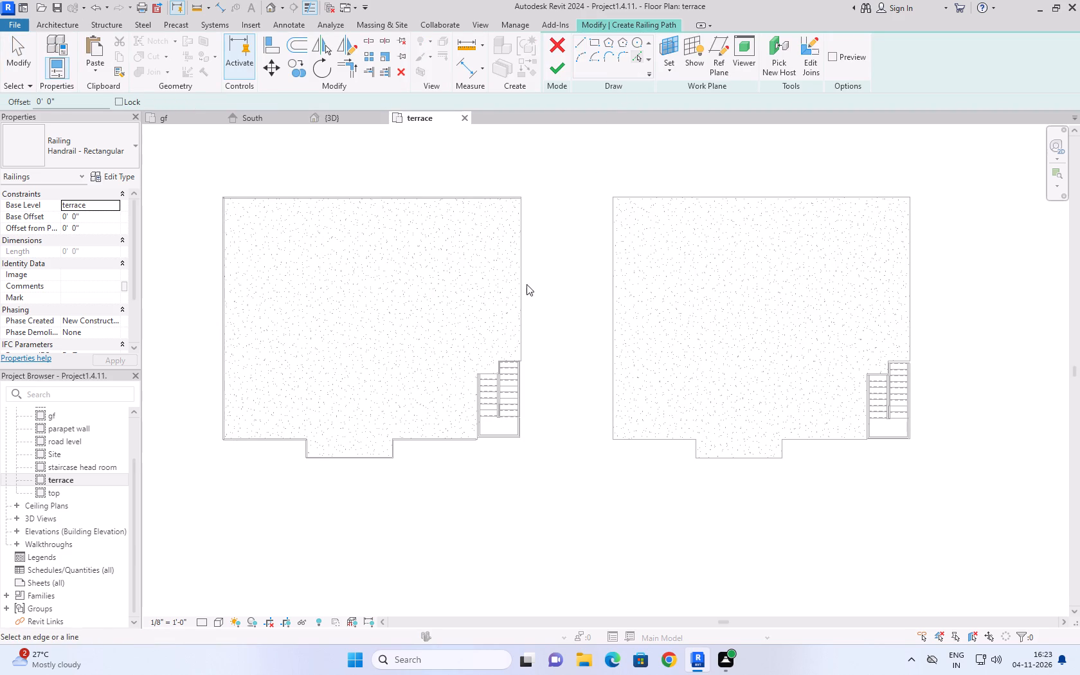
click(523, 292)
click(560, 69)
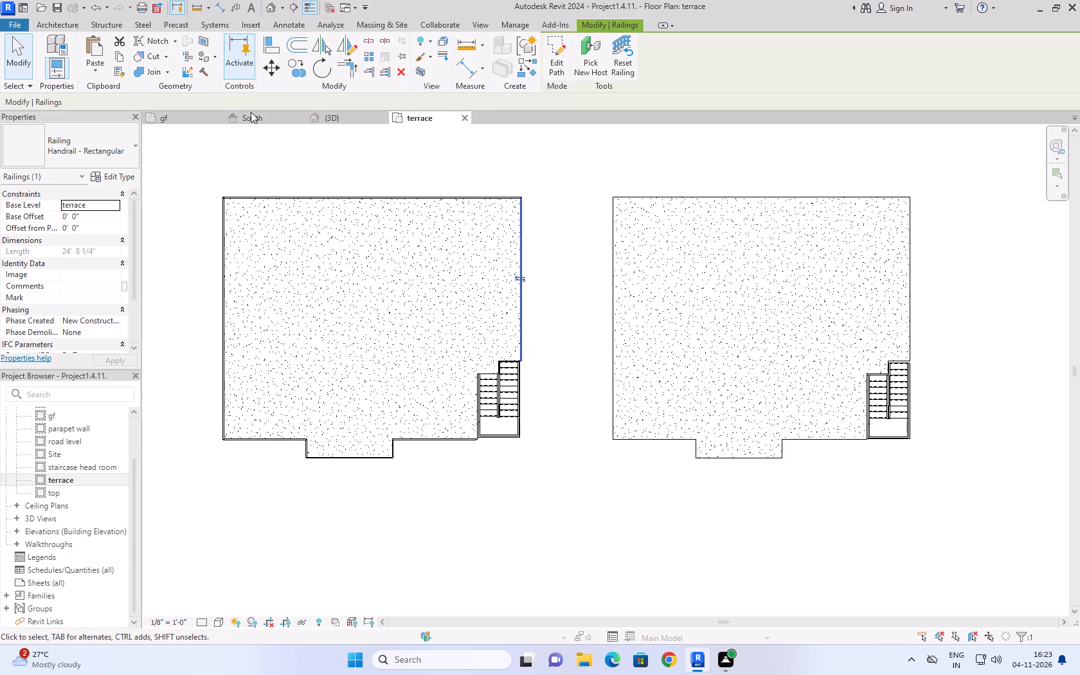
Create a separate Handrail - Rectangular railing on the left-hand slab's short edge at the north end of the stair opening.
click(51, 25)
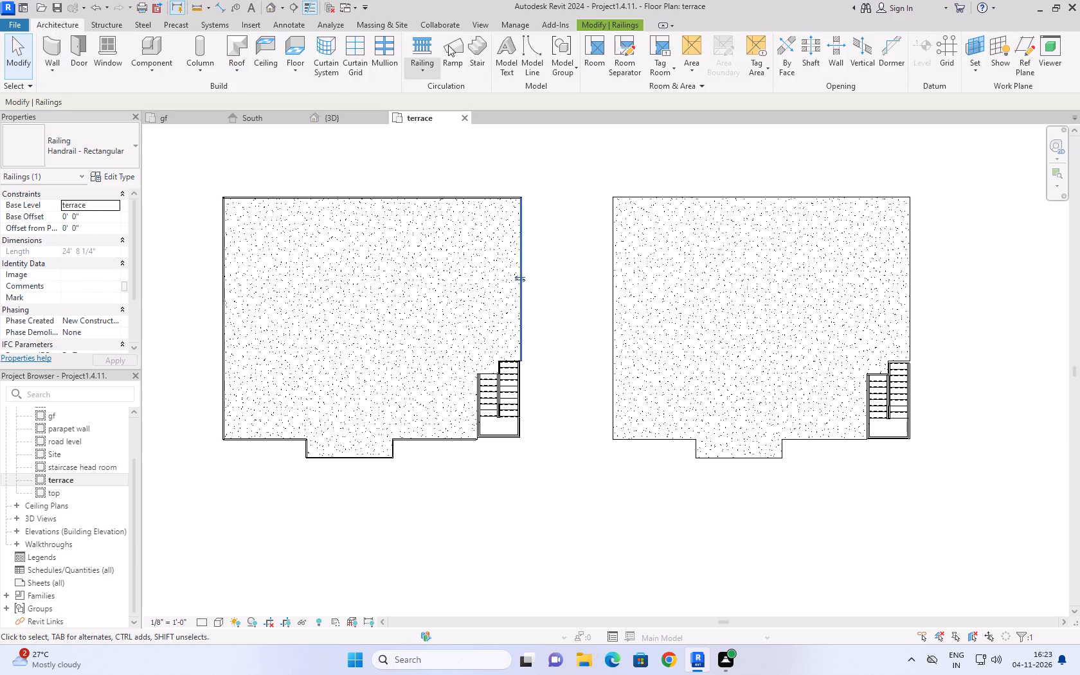
click(426, 45)
scroll(478, 468, up, 3)
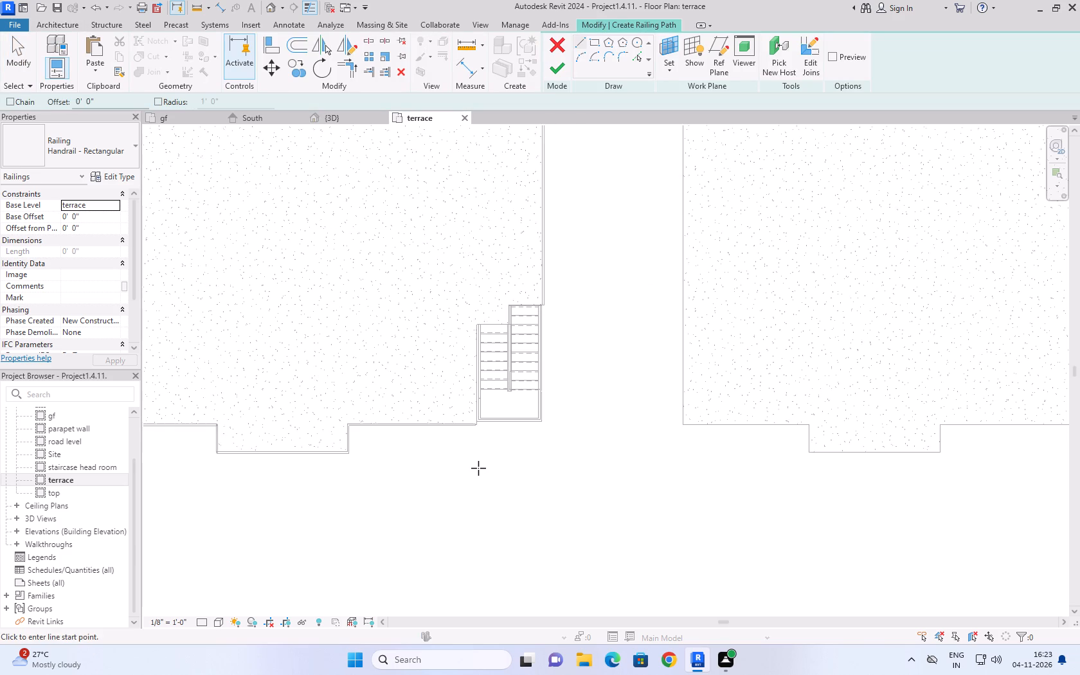
scroll(478, 468, up, 3)
click(638, 62)
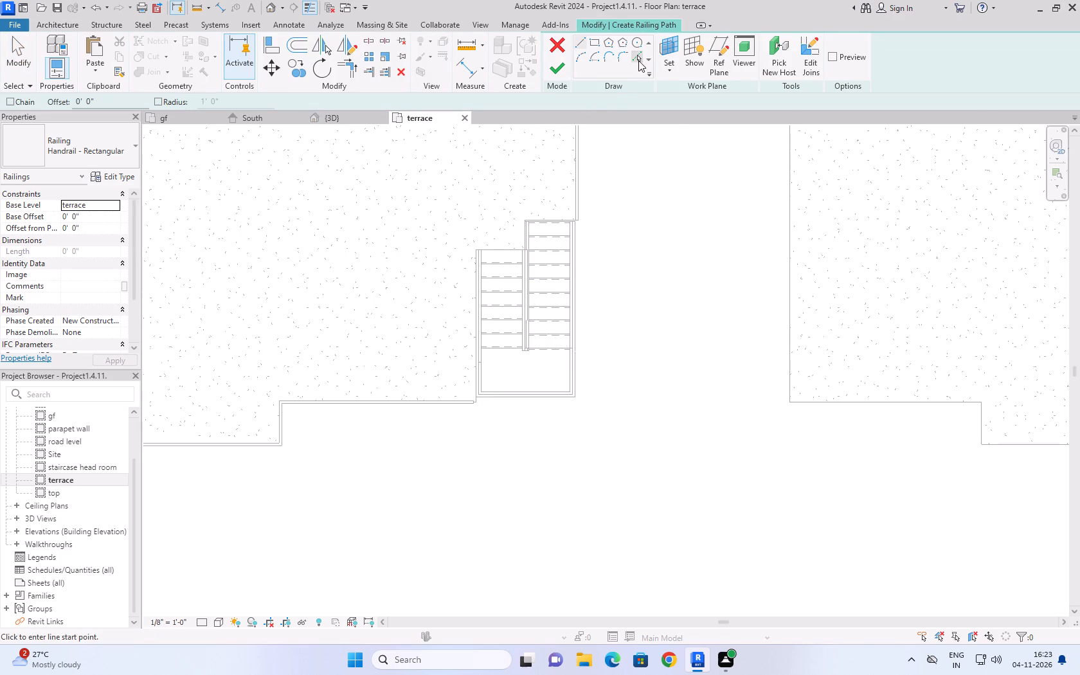
click(543, 217)
click(545, 66)
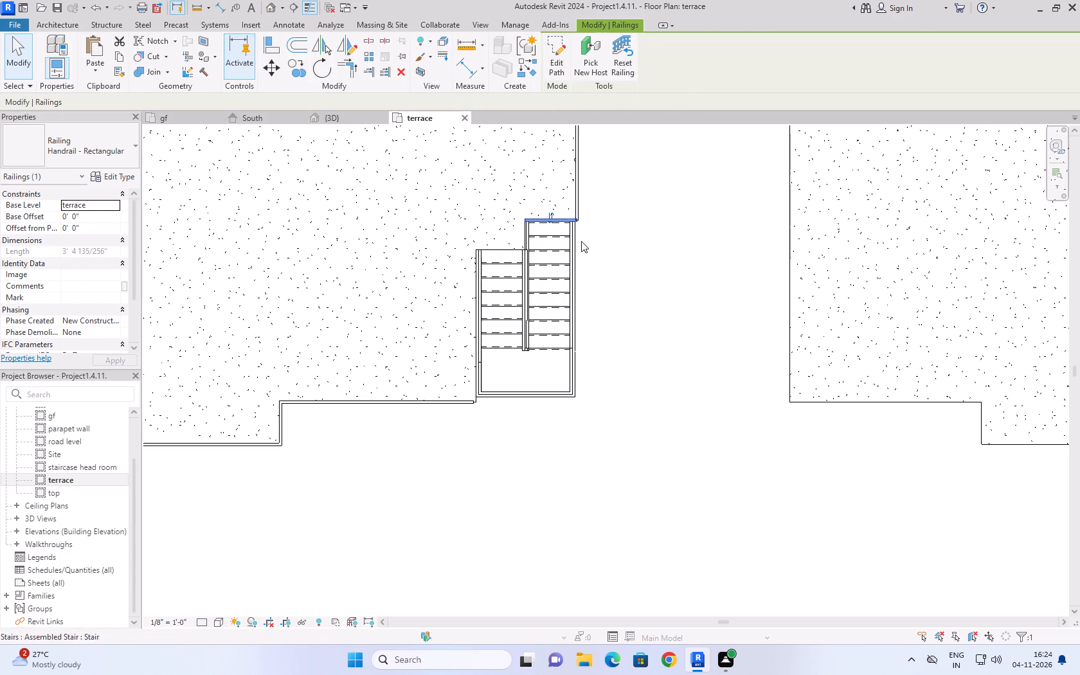
Create a separate Handrail - Rectangular railing by picking the left-hand slab's edge along the west side of the stair.
scroll(478, 431, up, 7)
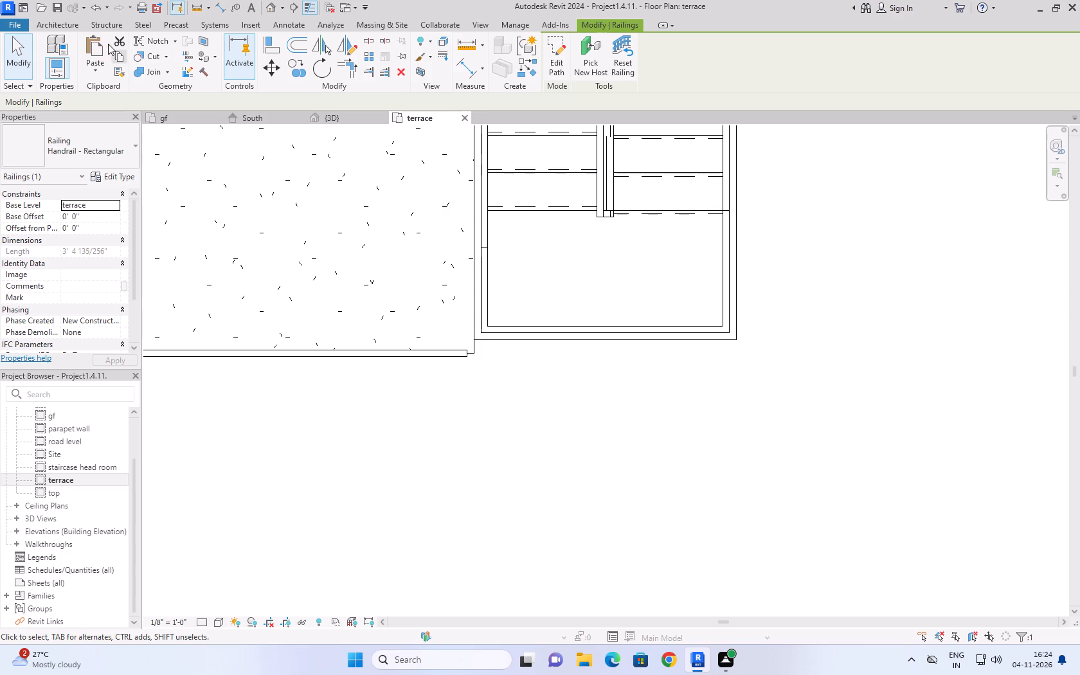
click(72, 21)
click(415, 37)
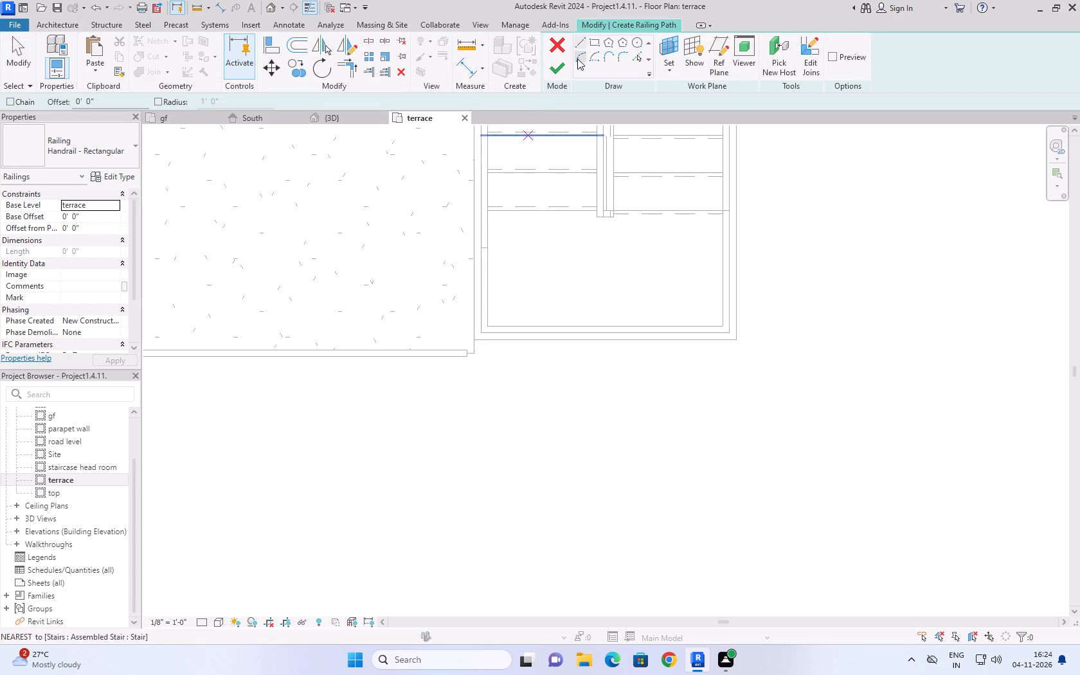
click(636, 59)
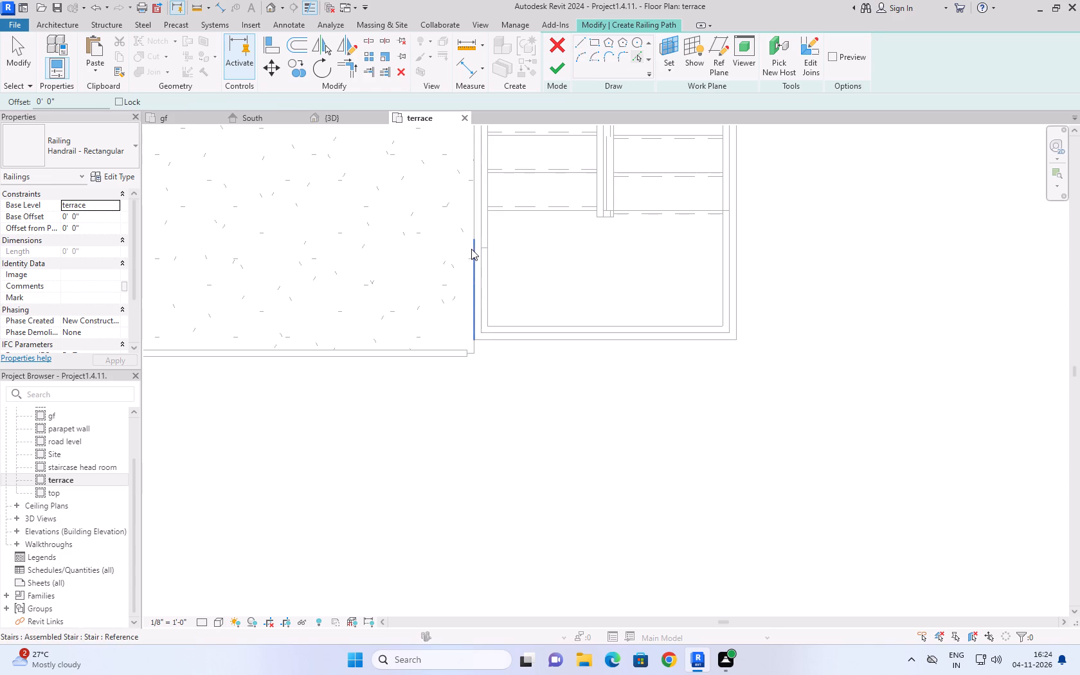
scroll(471, 258, down, 4)
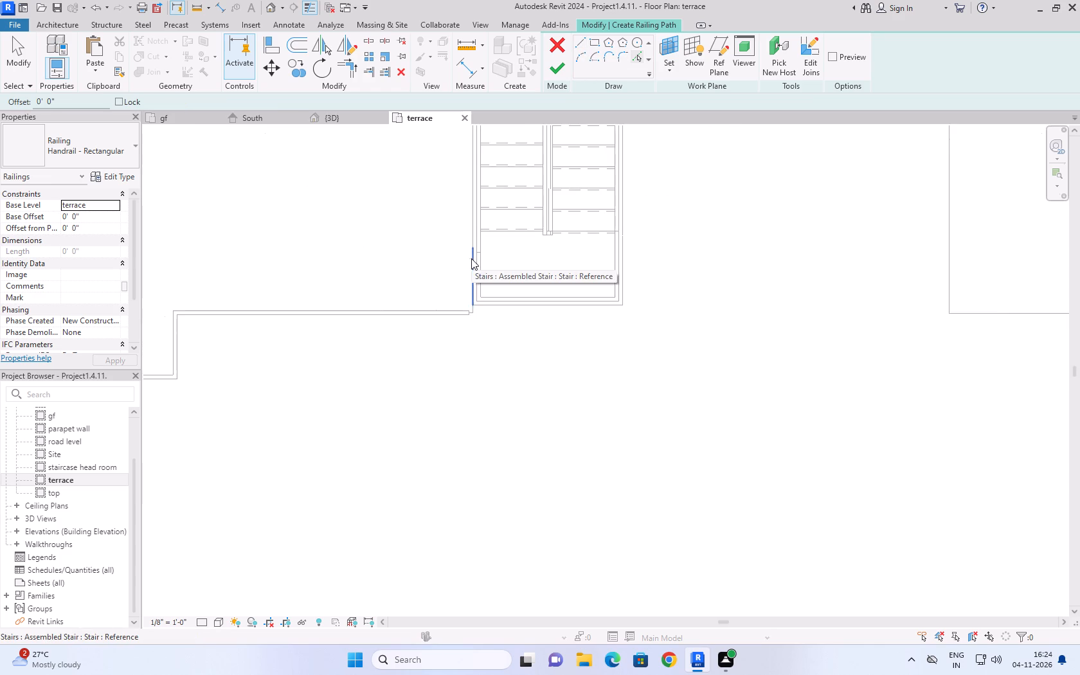
scroll(471, 258, down, 3)
scroll(469, 304, up, 8)
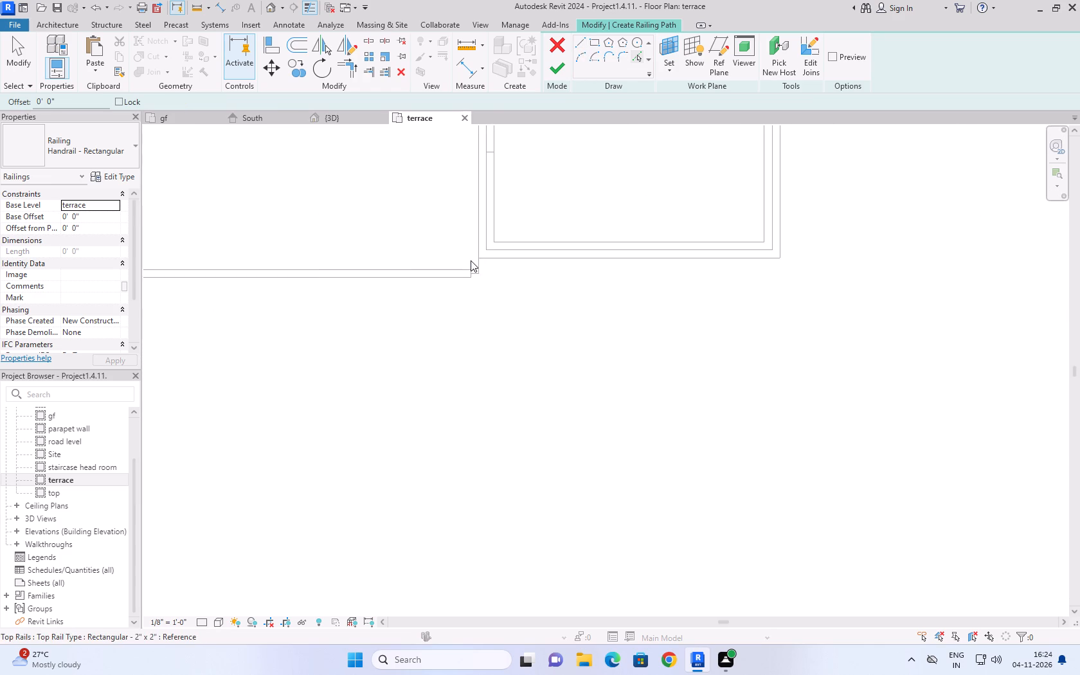
click(481, 268)
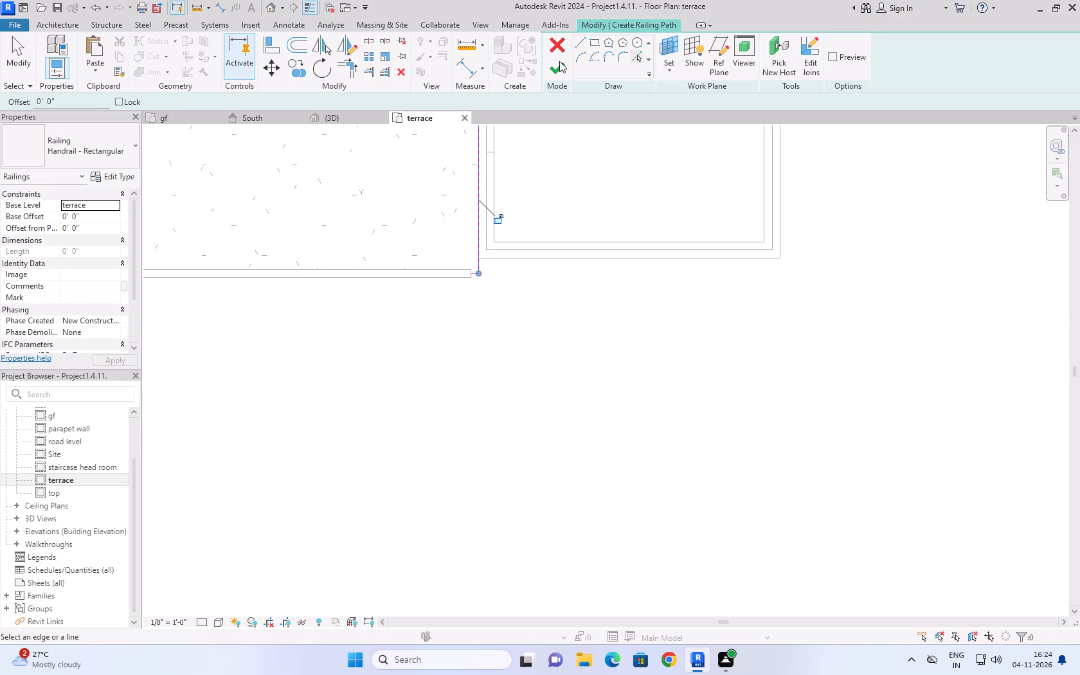
click(559, 61)
click(456, 375)
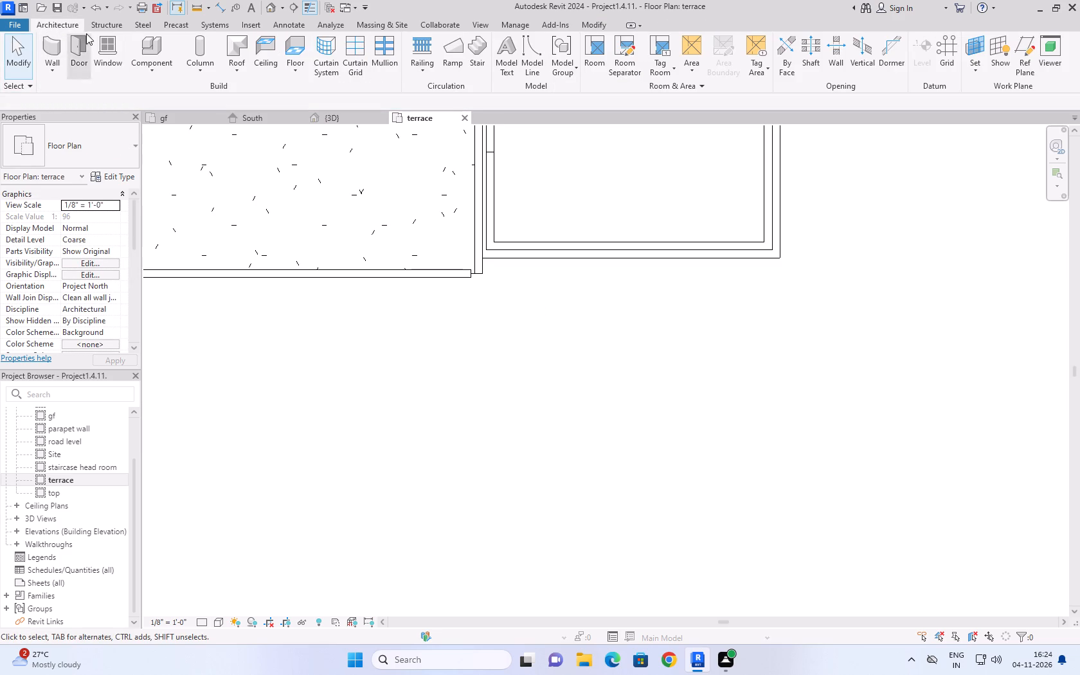
click(13, 54)
click(392, 332)
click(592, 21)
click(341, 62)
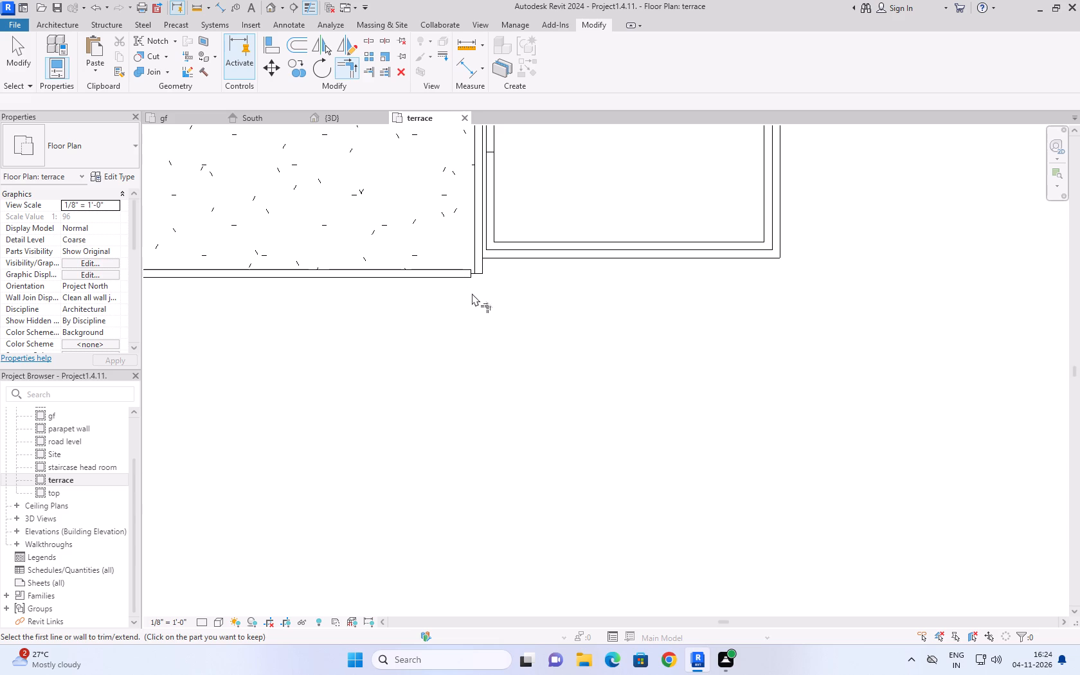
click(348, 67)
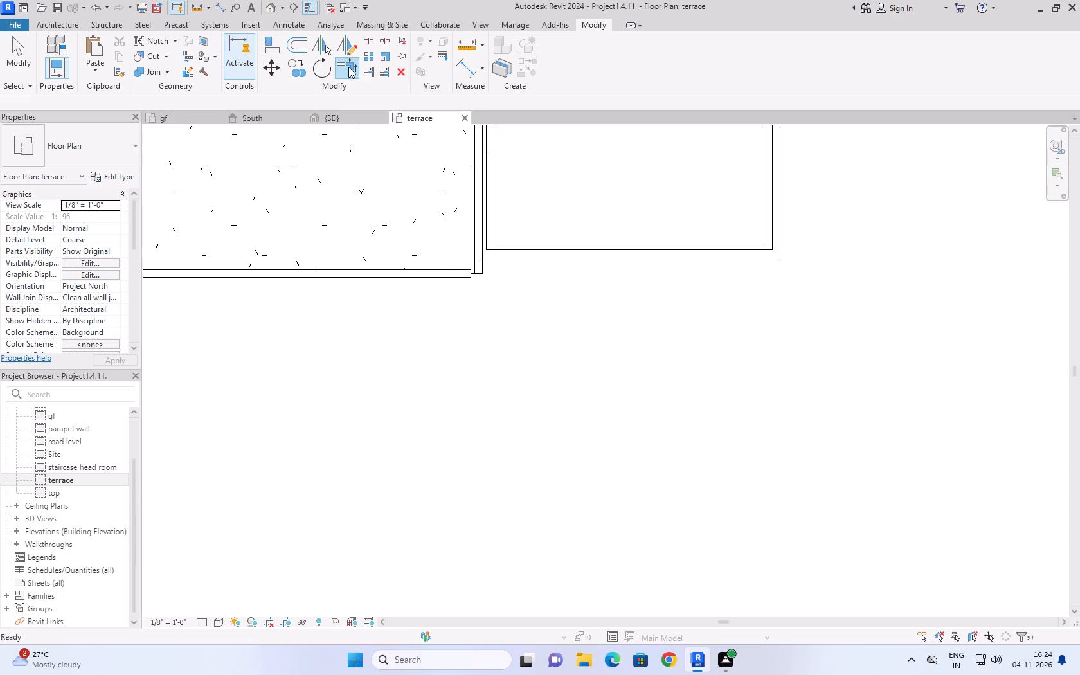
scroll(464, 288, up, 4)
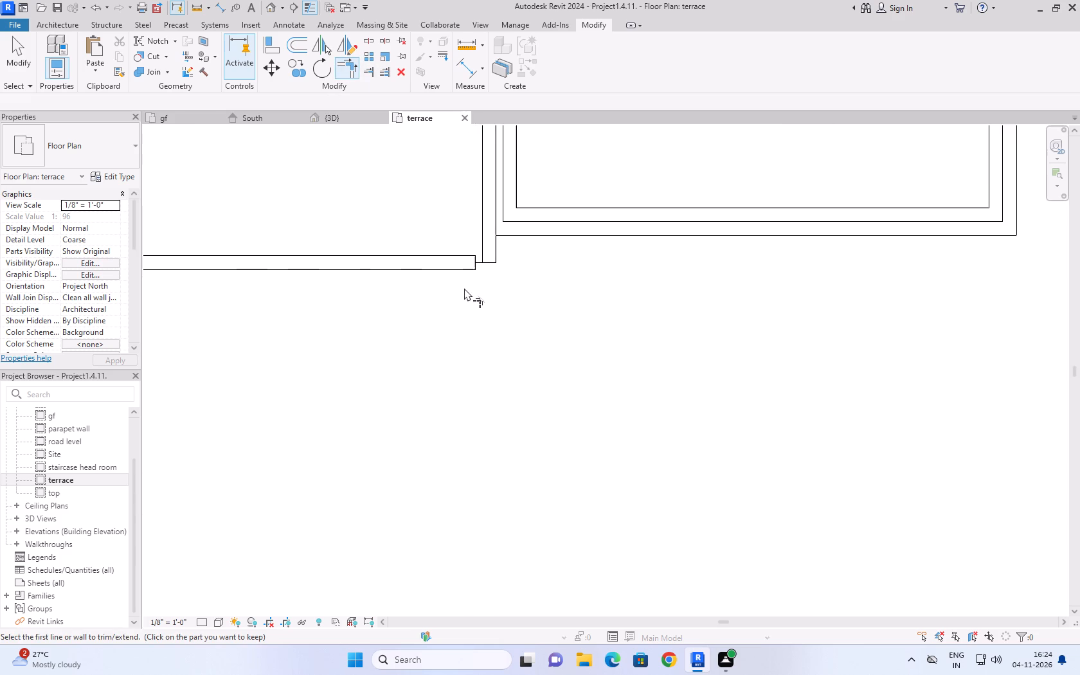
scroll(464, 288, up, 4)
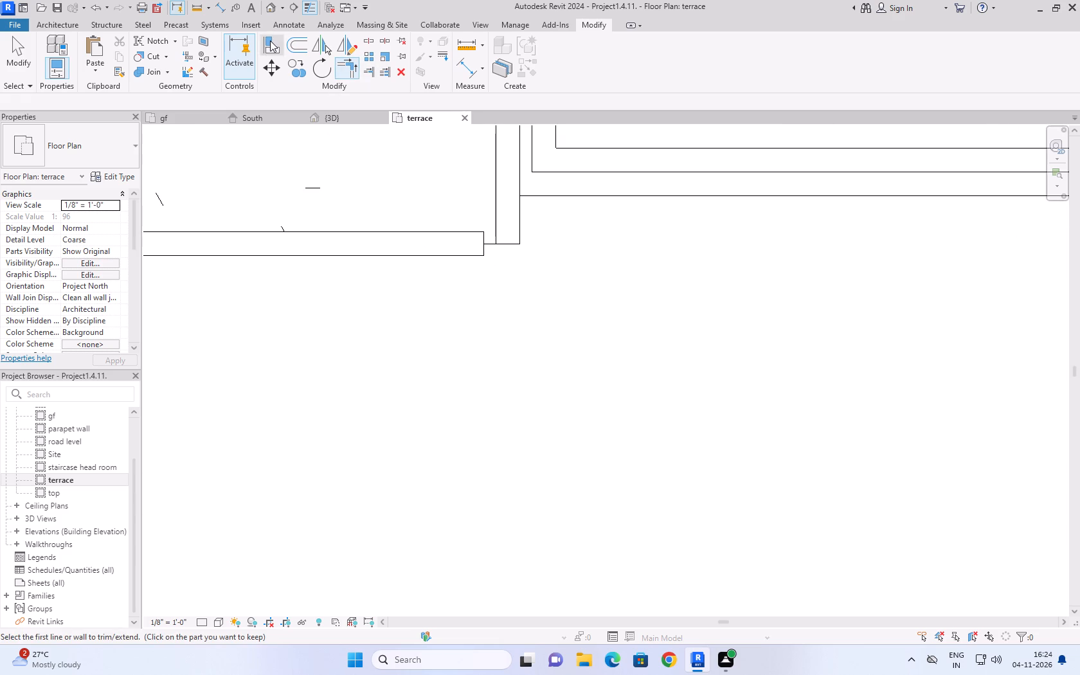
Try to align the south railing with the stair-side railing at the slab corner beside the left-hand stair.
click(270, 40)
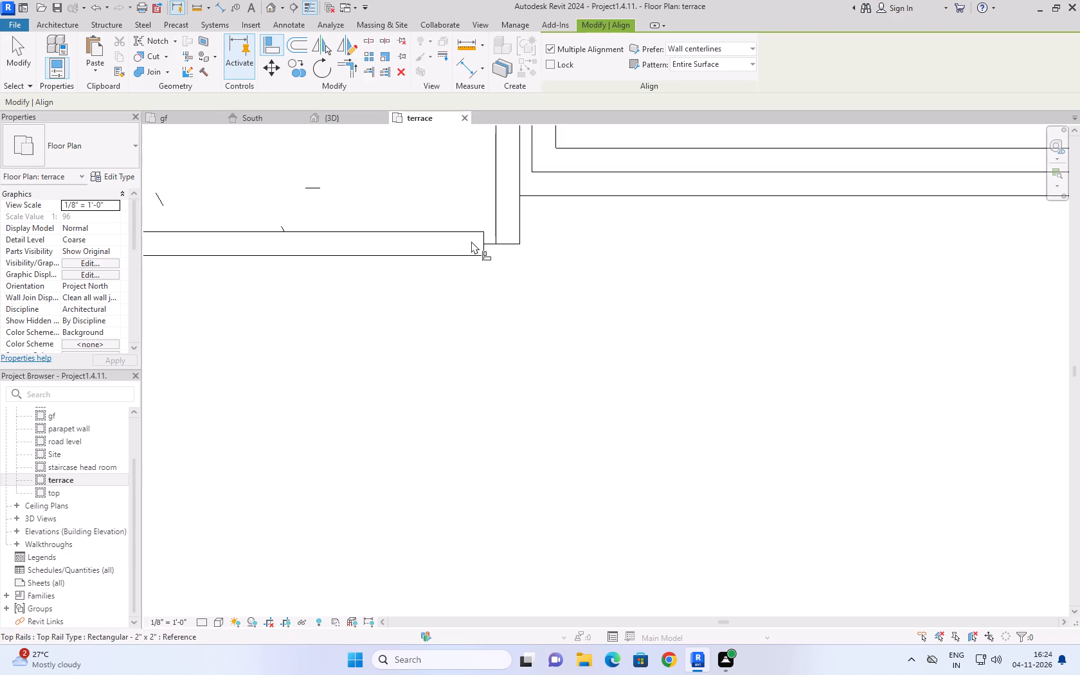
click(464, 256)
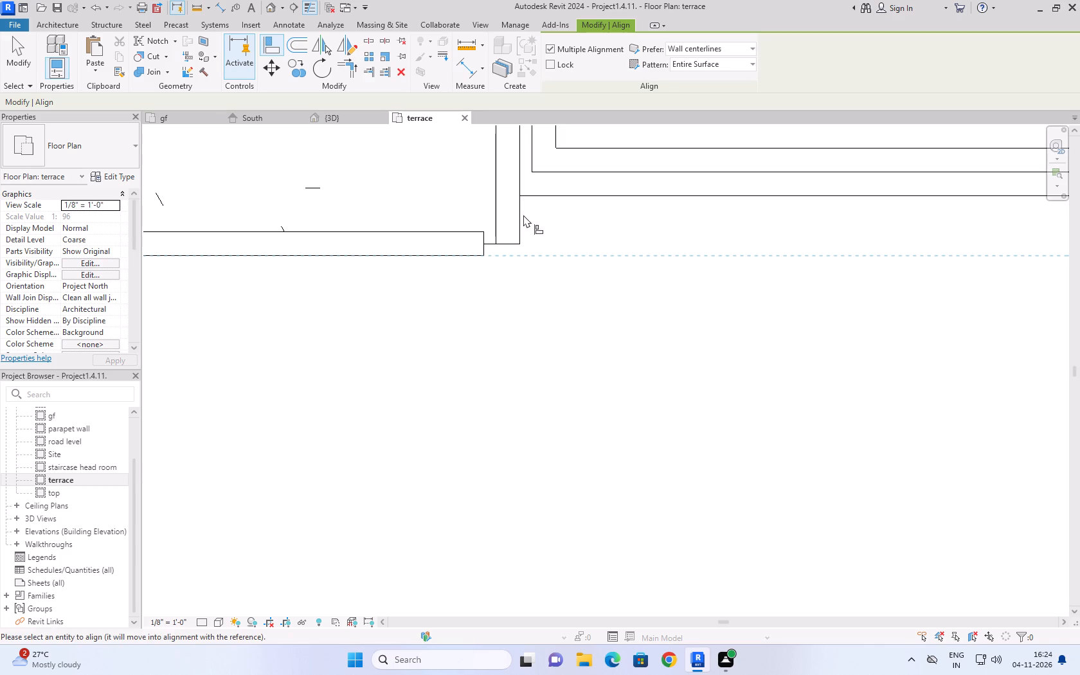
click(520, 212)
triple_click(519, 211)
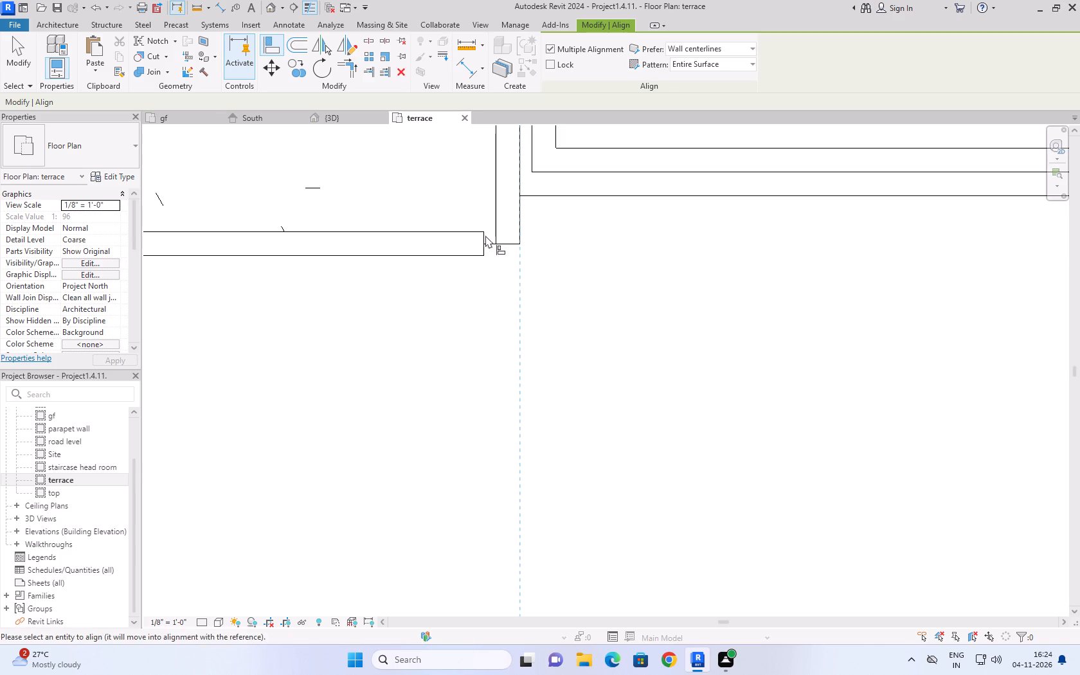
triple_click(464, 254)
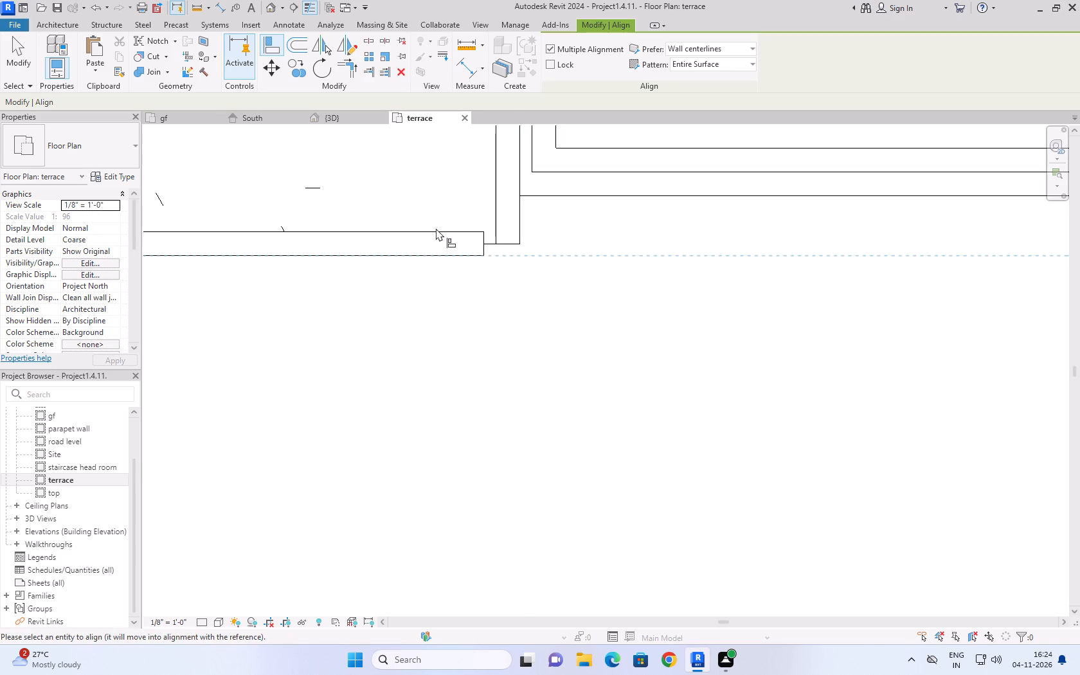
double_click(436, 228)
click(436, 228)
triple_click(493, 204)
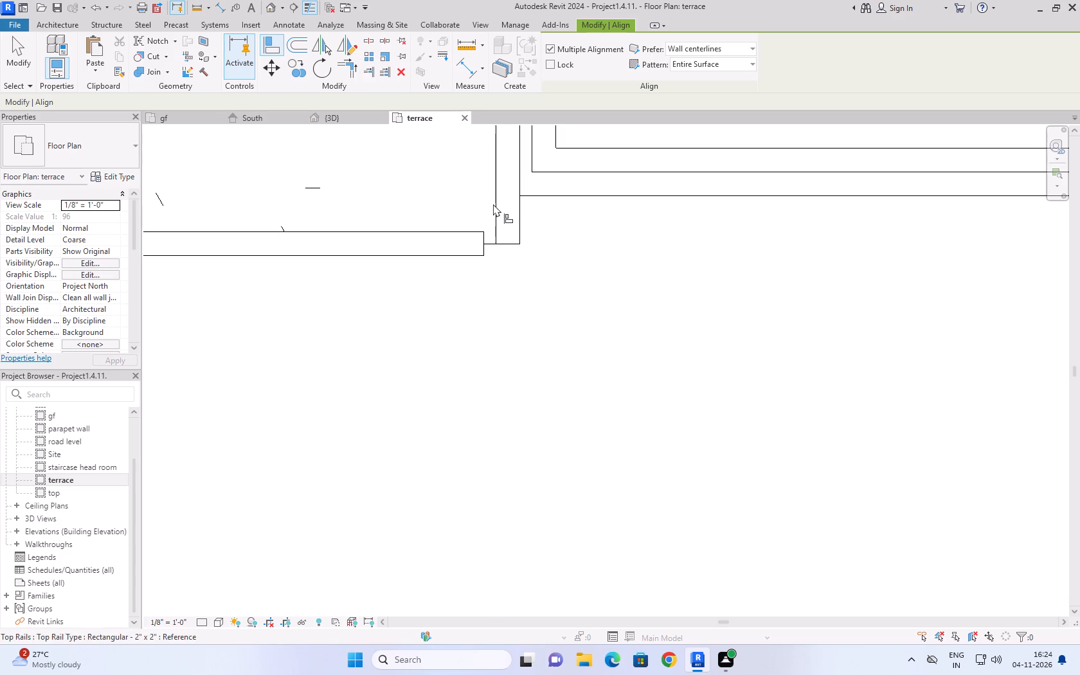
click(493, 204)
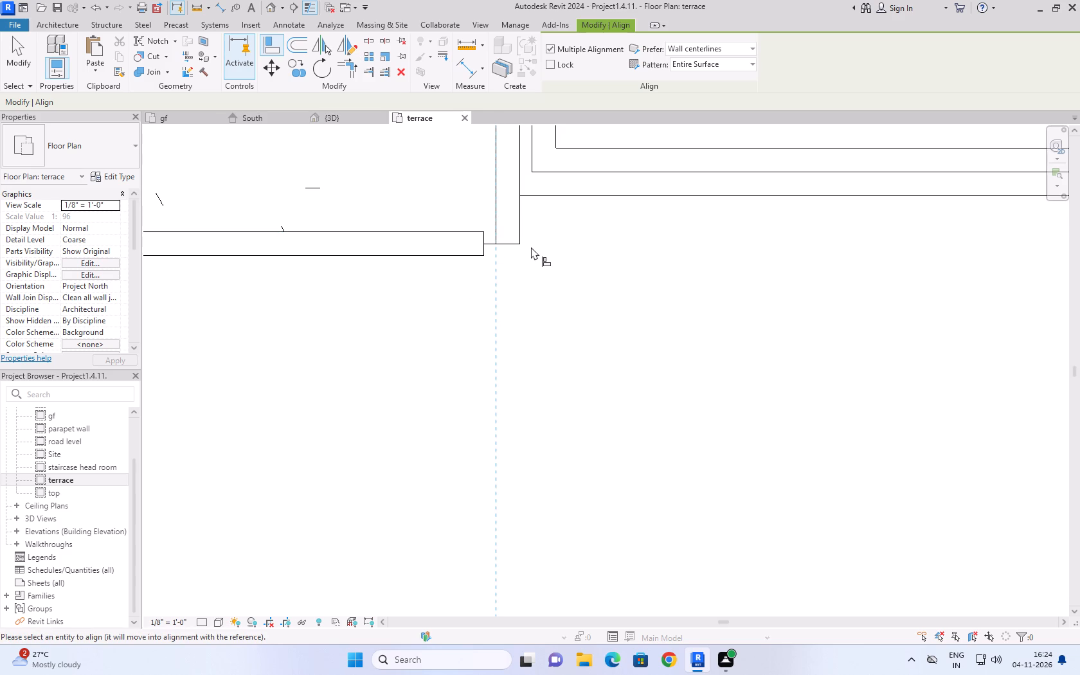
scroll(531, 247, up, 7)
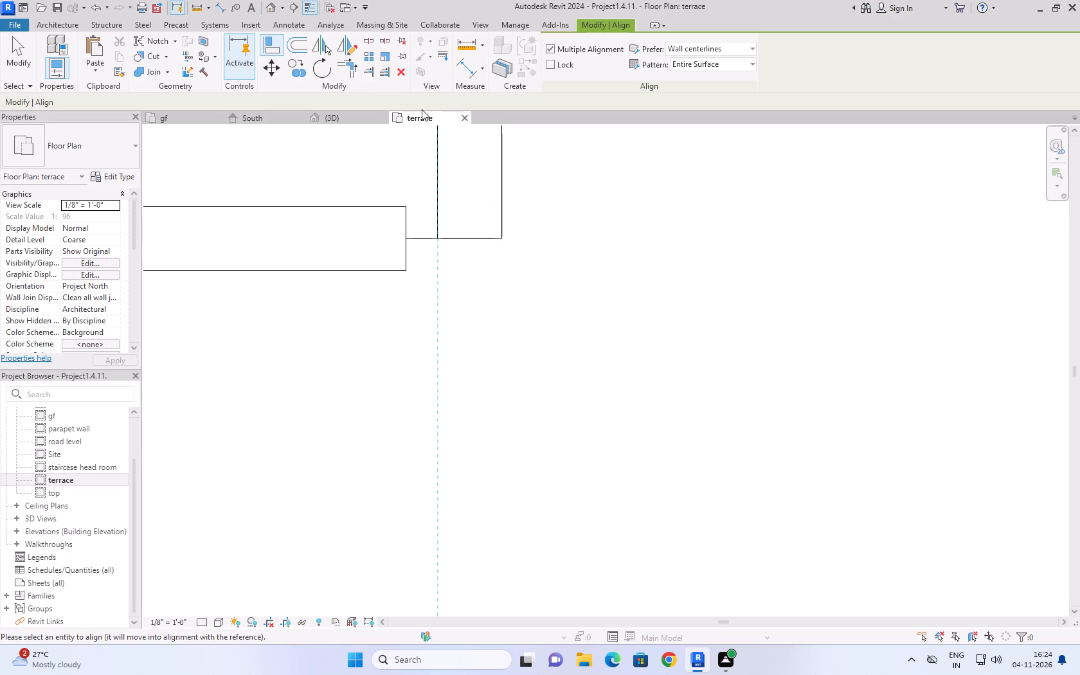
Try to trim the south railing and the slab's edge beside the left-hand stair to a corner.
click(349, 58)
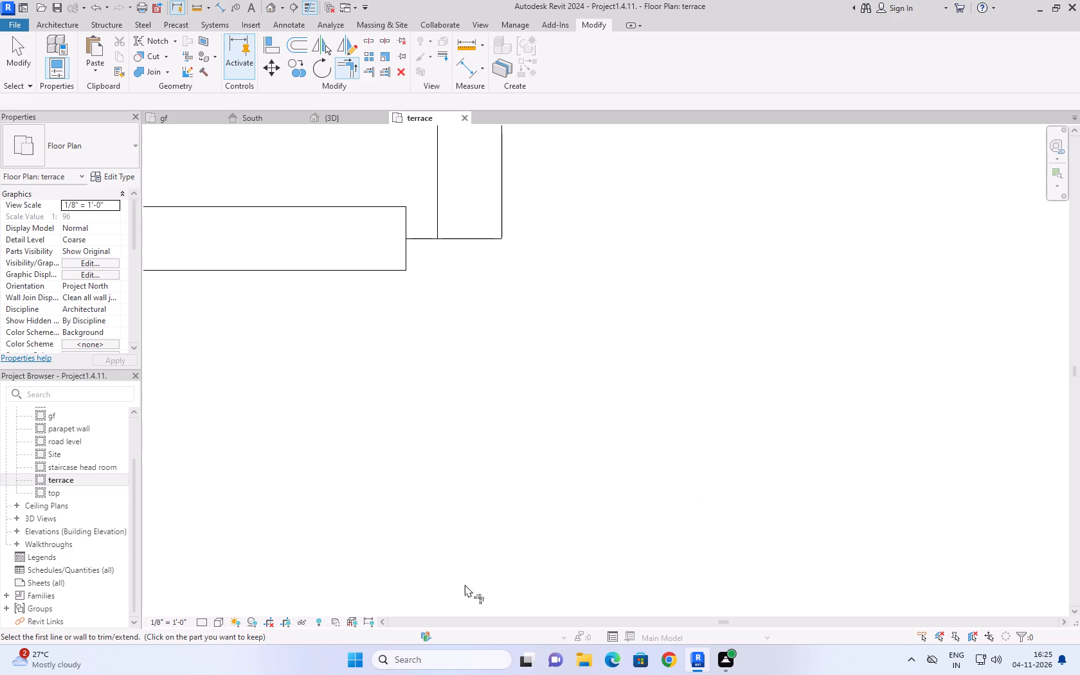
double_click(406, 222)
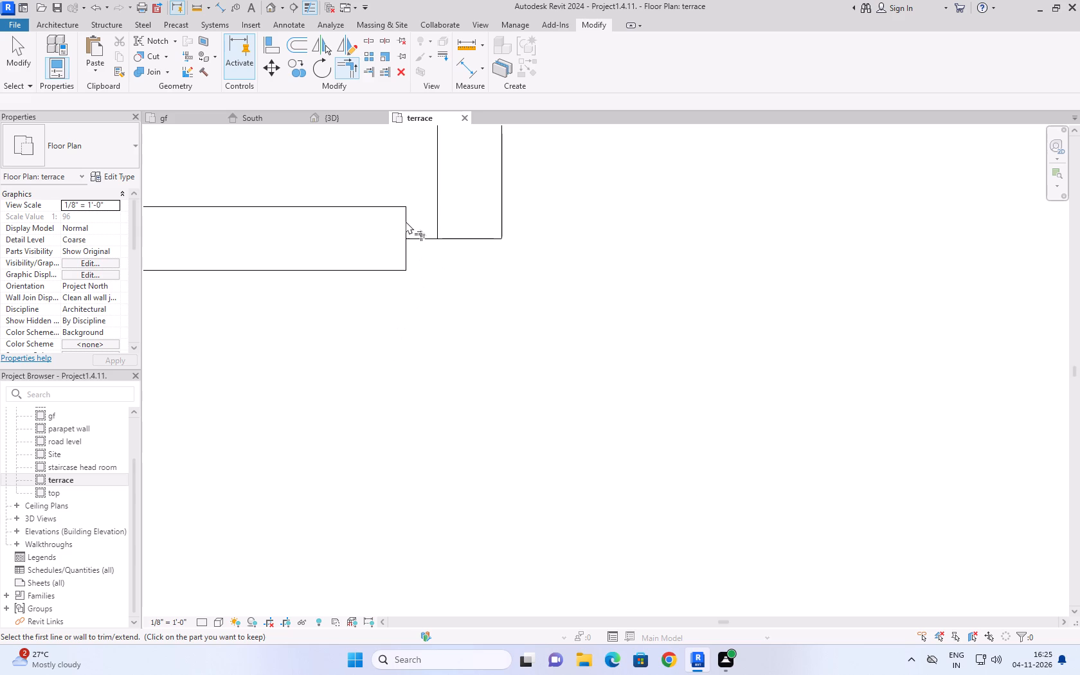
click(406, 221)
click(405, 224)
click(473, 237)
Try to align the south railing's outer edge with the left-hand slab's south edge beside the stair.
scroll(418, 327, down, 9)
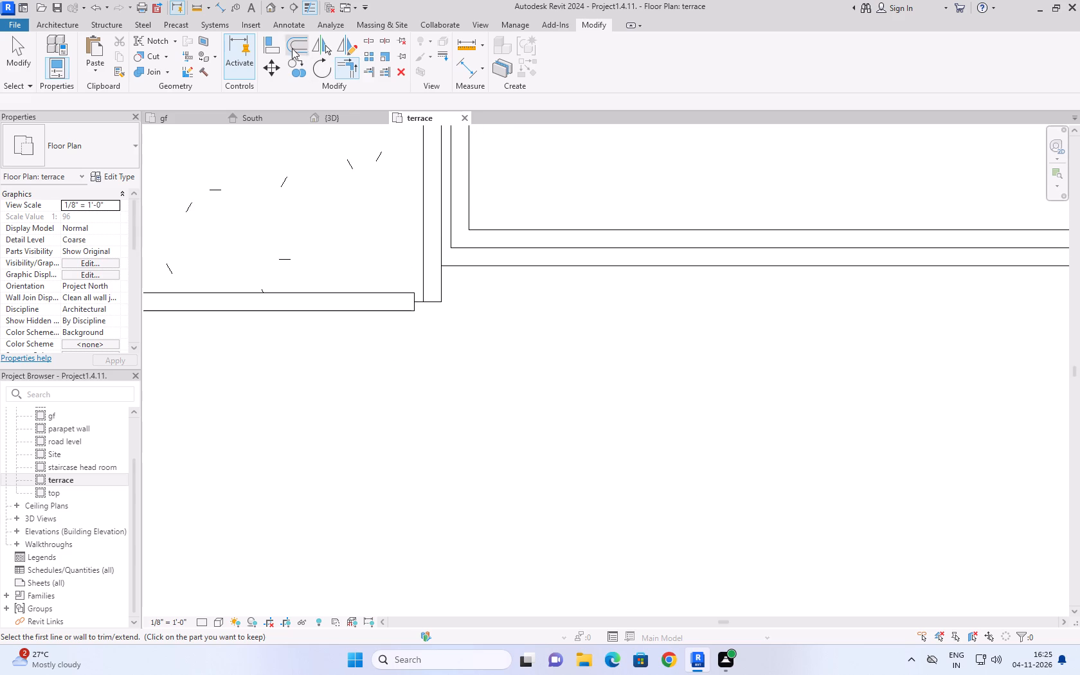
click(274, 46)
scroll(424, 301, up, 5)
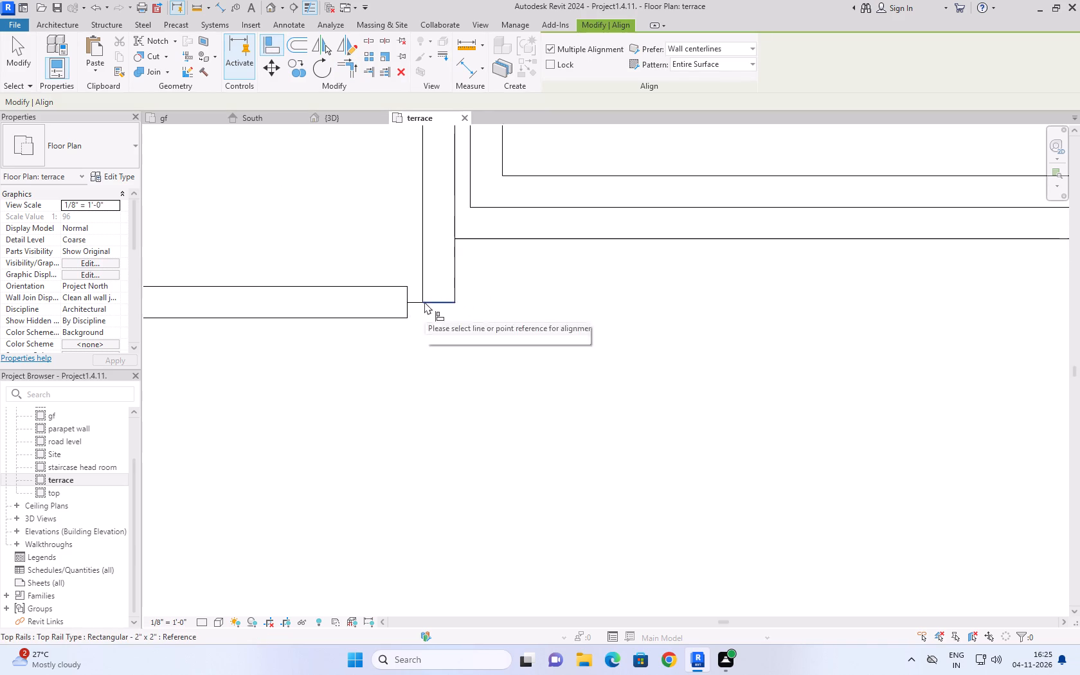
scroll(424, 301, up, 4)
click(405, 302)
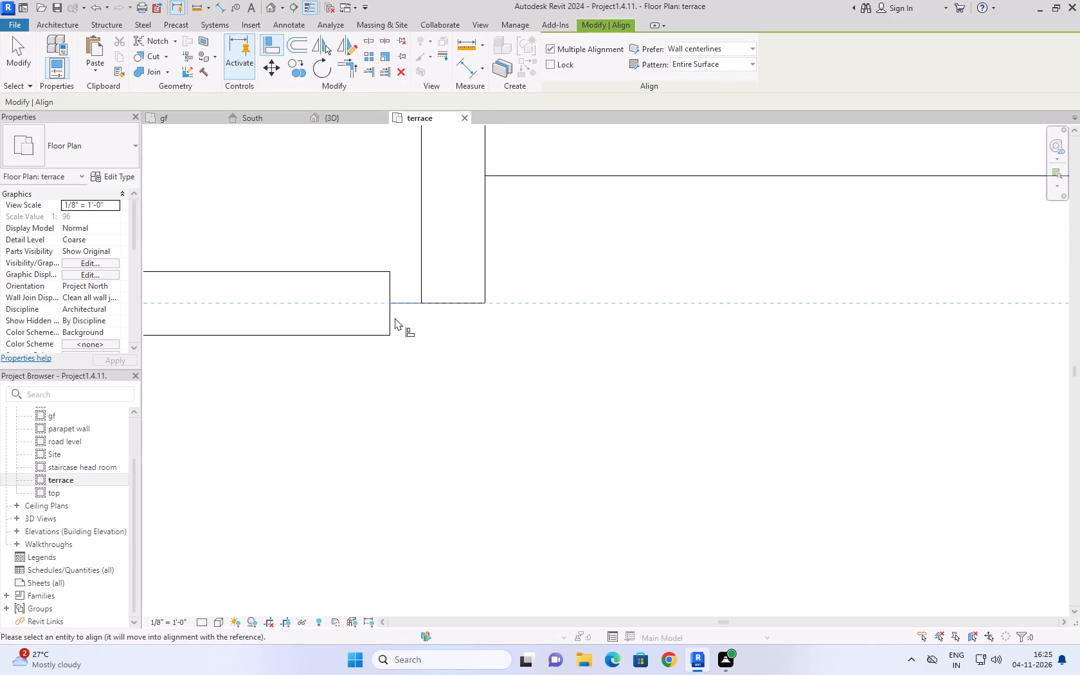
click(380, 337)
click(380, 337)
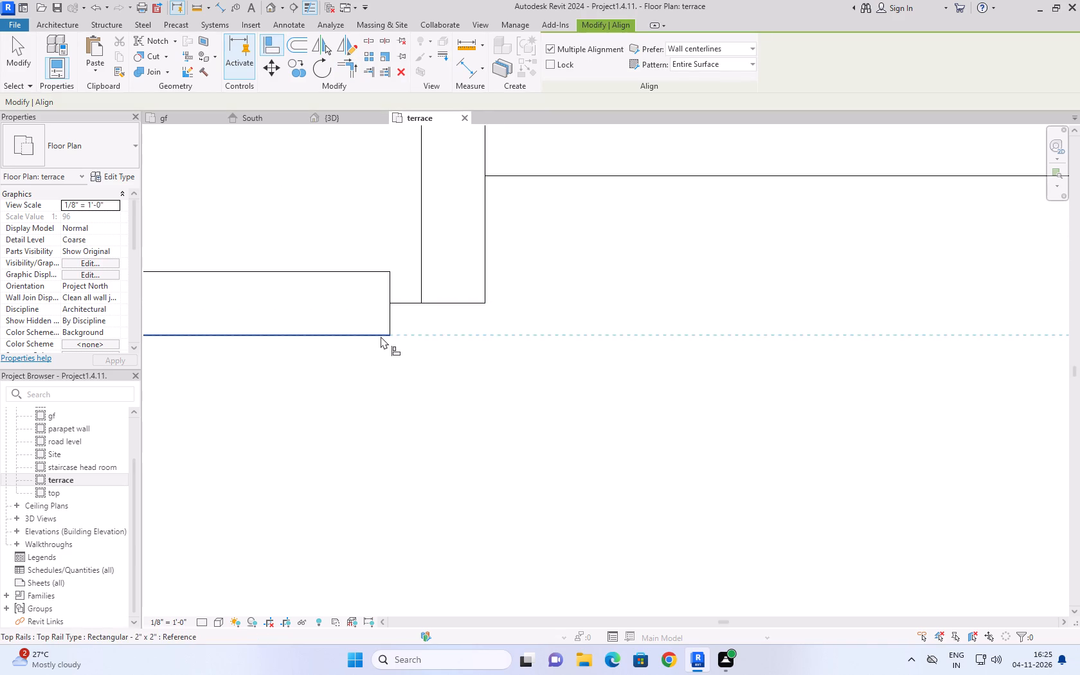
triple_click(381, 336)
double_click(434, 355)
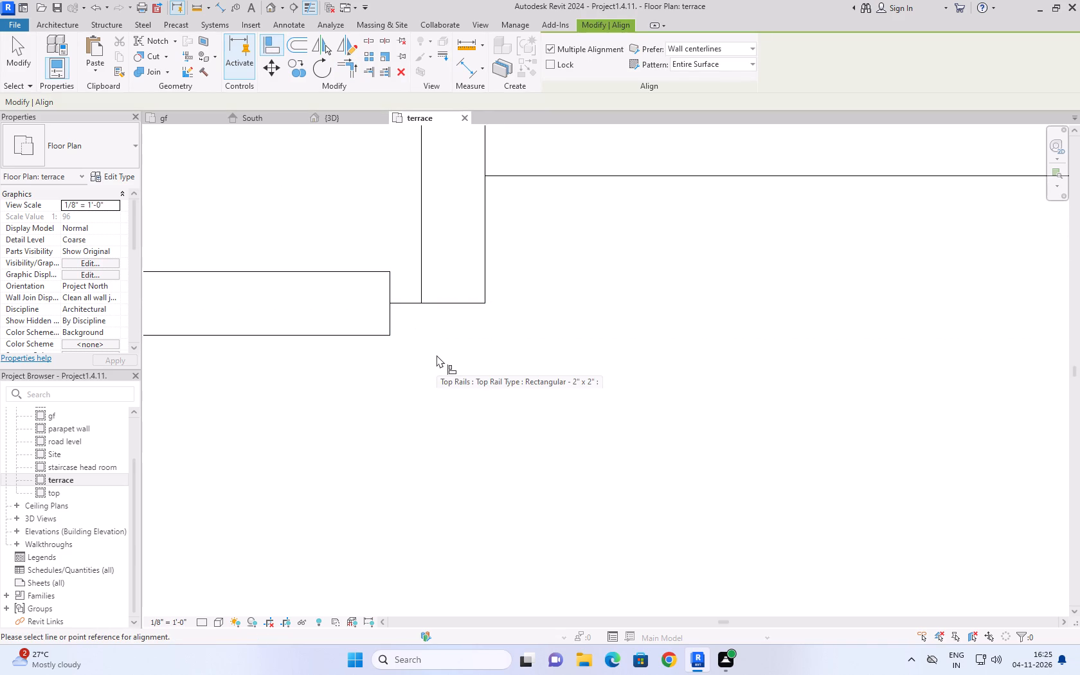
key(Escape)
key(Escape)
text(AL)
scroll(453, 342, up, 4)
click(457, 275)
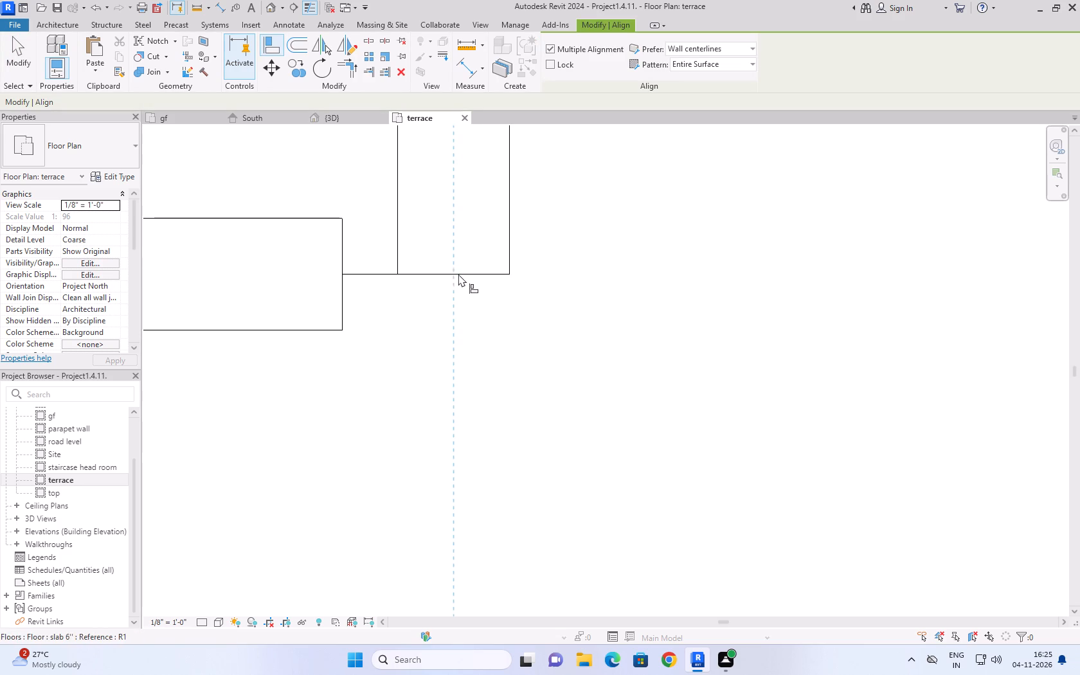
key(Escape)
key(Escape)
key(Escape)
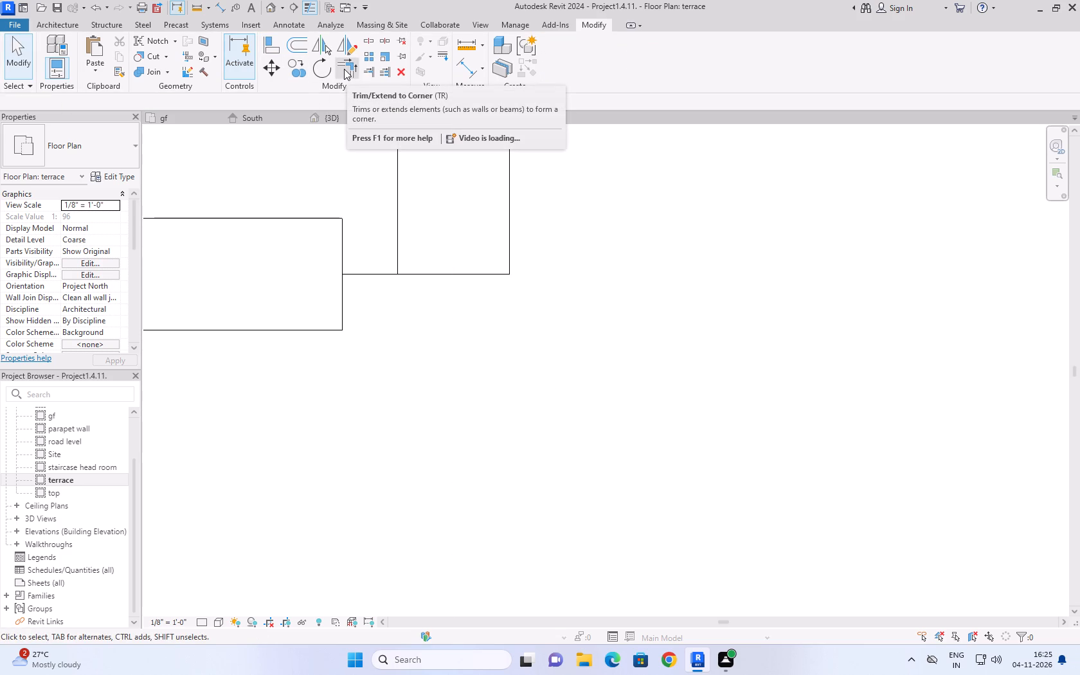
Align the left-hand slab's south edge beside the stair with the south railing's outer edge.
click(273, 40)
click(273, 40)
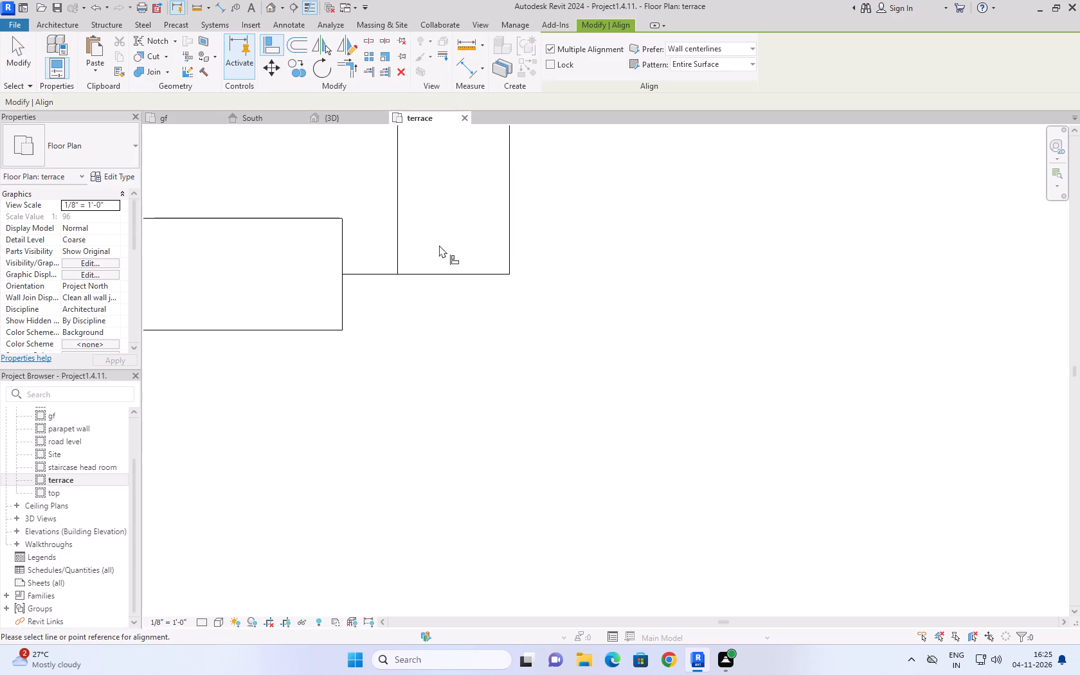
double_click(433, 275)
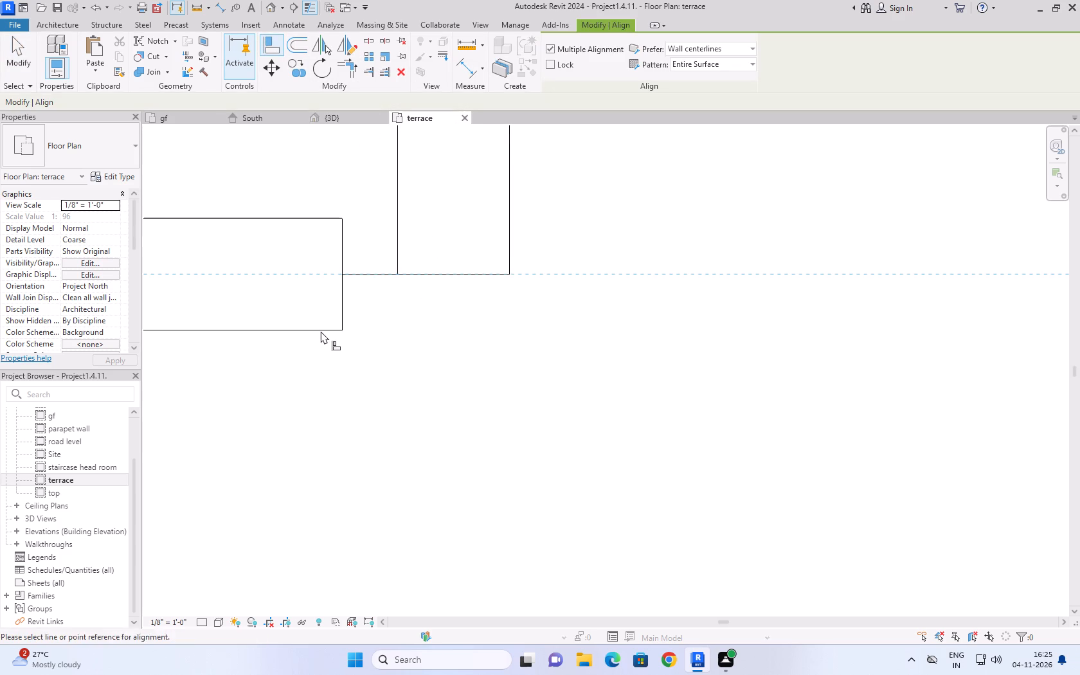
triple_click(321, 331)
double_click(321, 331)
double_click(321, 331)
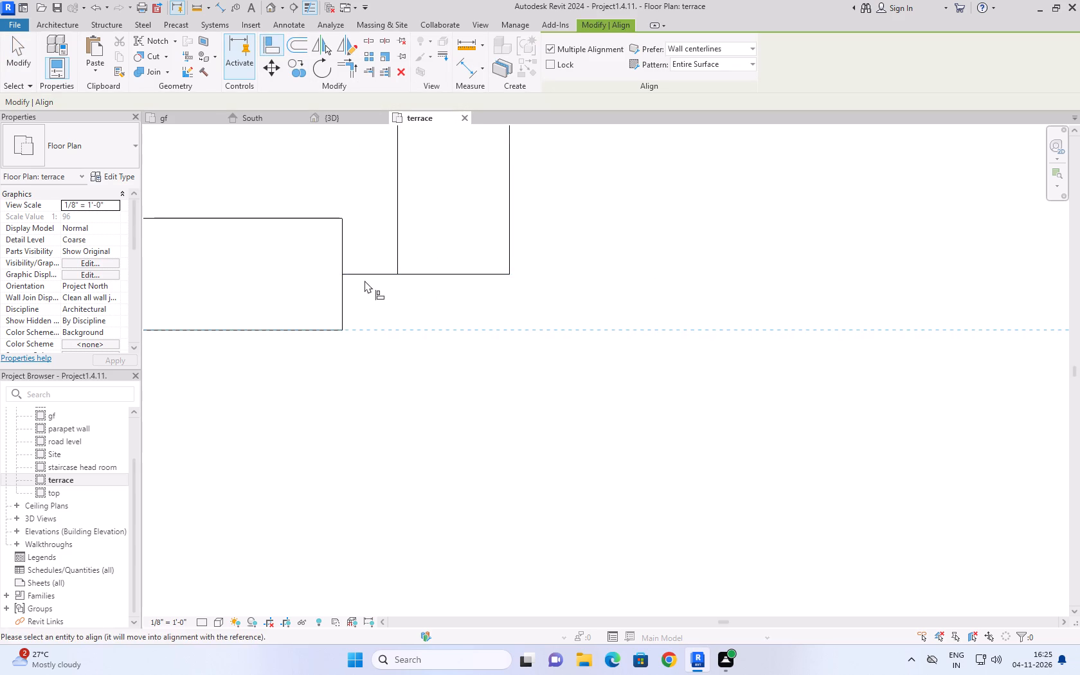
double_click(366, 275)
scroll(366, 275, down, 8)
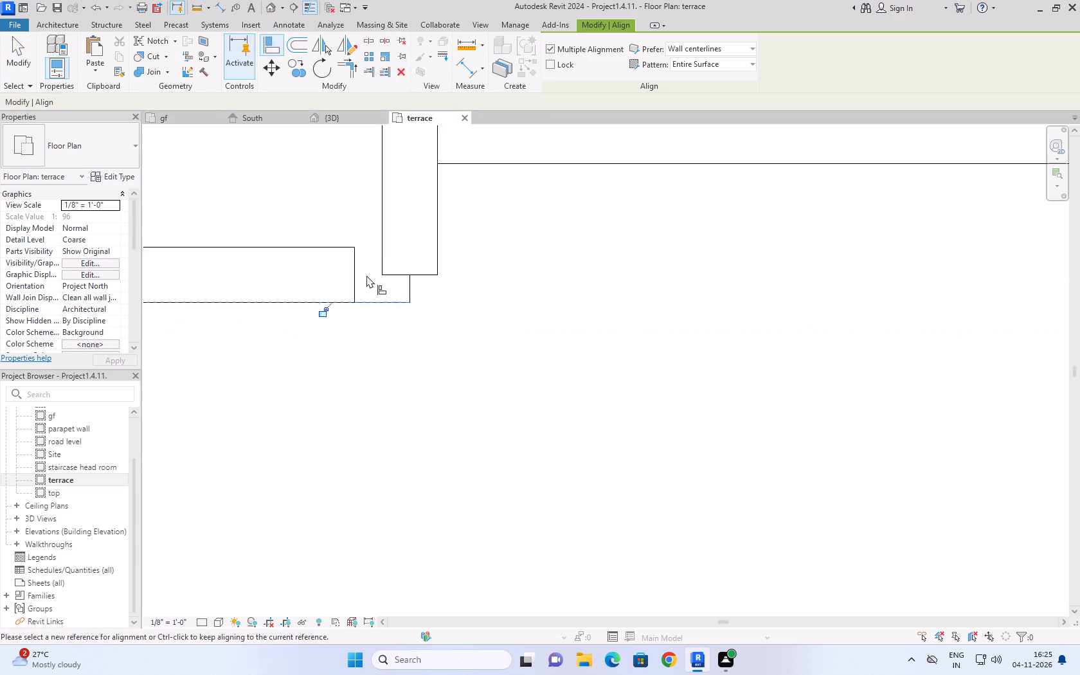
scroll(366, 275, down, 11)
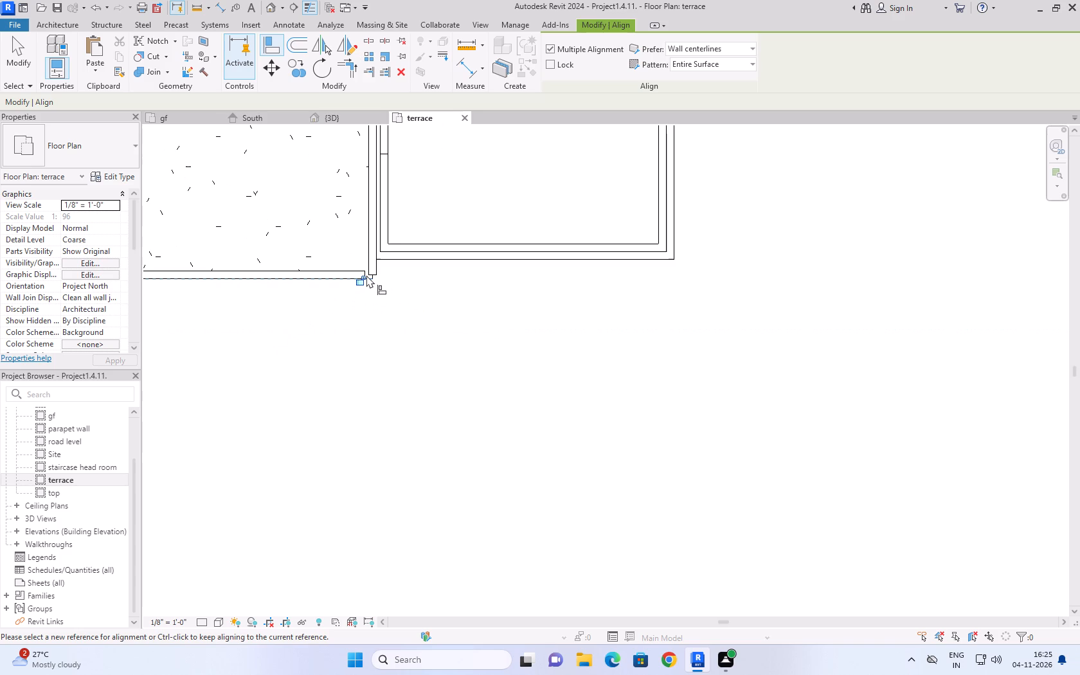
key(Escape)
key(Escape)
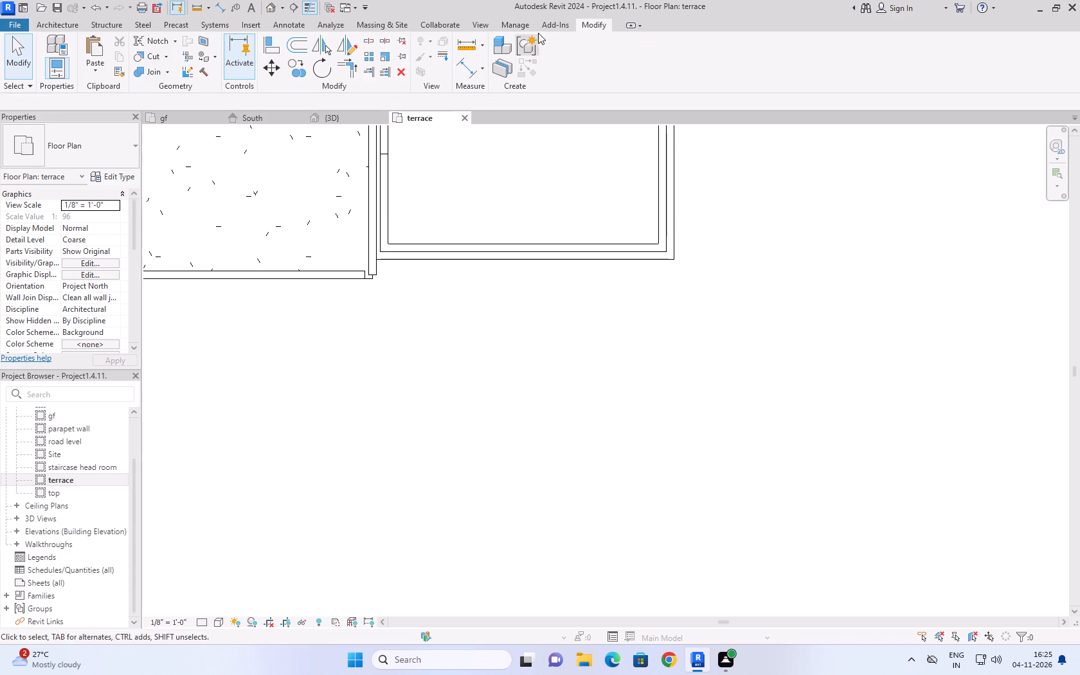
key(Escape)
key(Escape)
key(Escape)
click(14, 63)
Examine in the 3D view how the railings and slab edge meet at the corner beside the left-hand stair.
scroll(802, 569, down, 5)
click(347, 118)
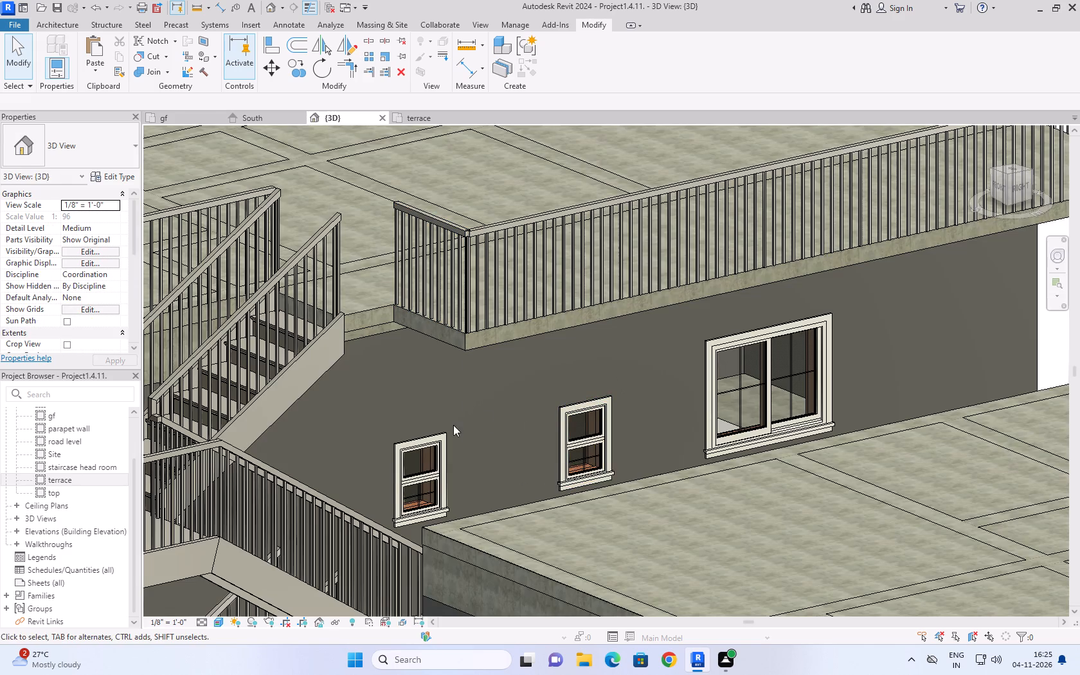
middle_drag(453, 425, 633, 353)
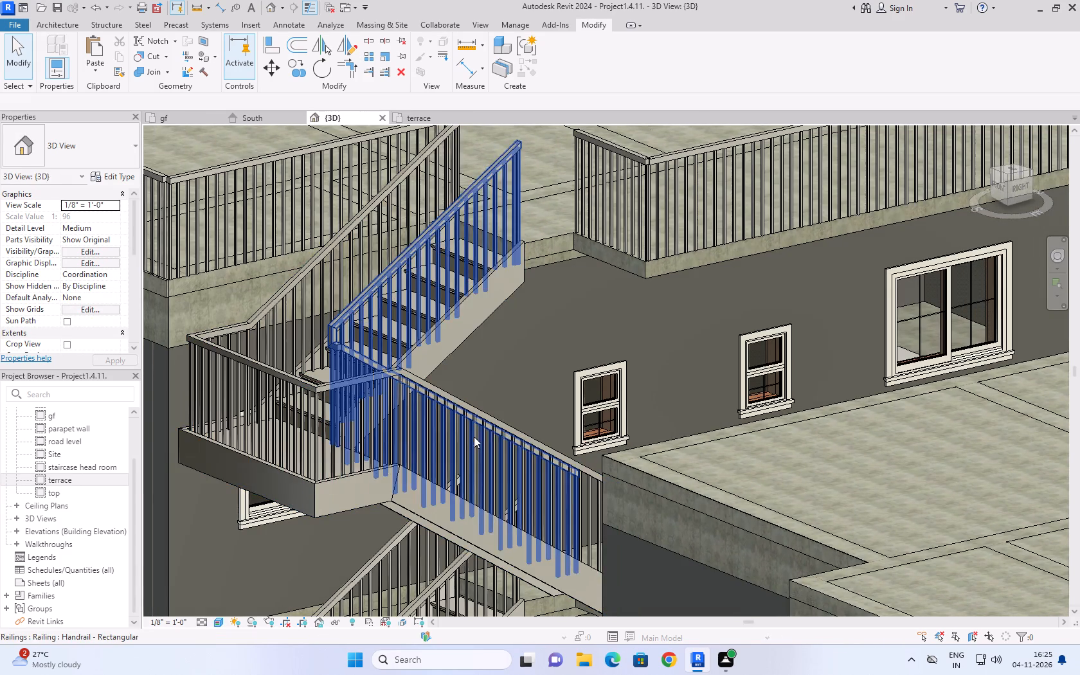
scroll(634, 435, down, 3)
scroll(285, 257, up, 8)
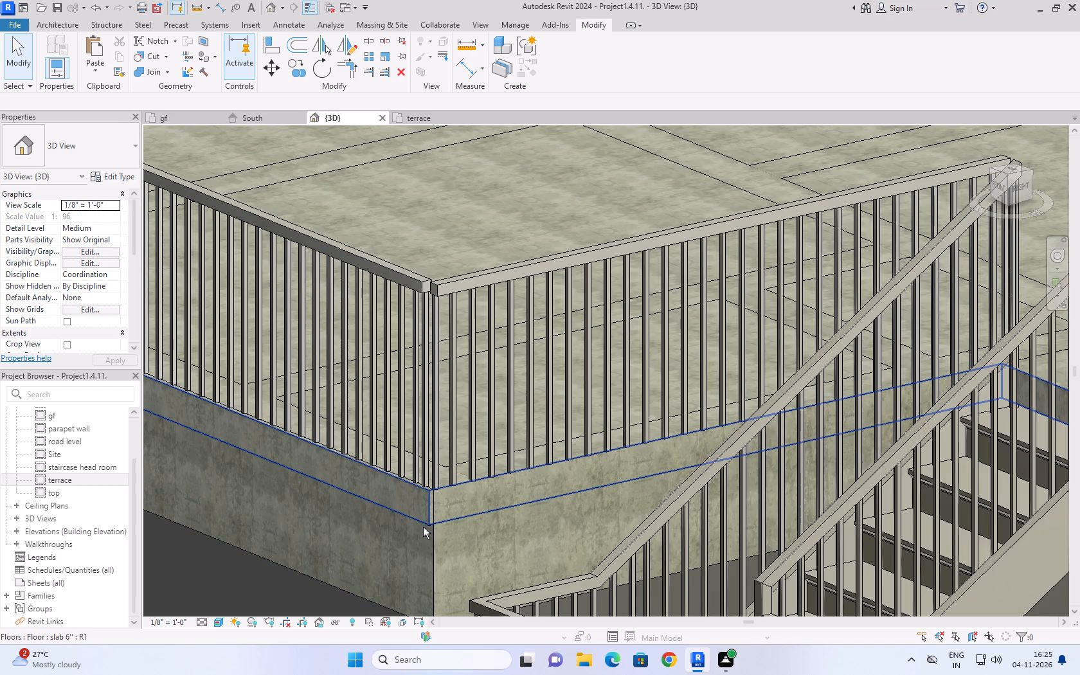
shift+middle_drag(423, 527, 519, 512)
shift+scroll(423, 527, up, 1)
scroll(541, 334, down, 9)
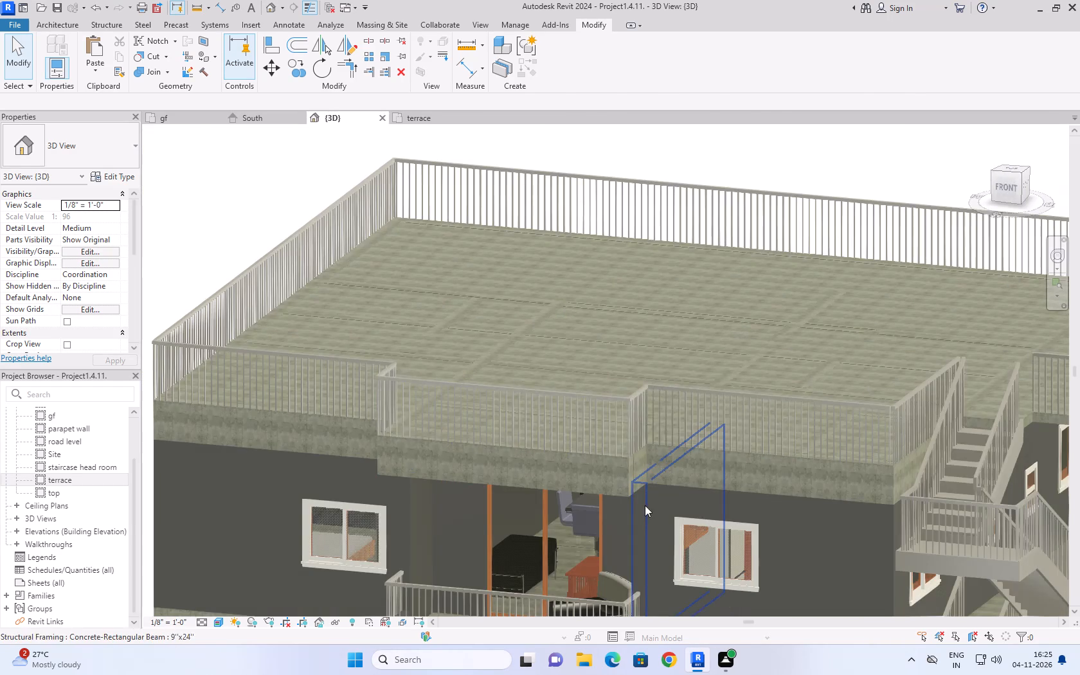
shift+middle_drag(605, 500, 622, 498)
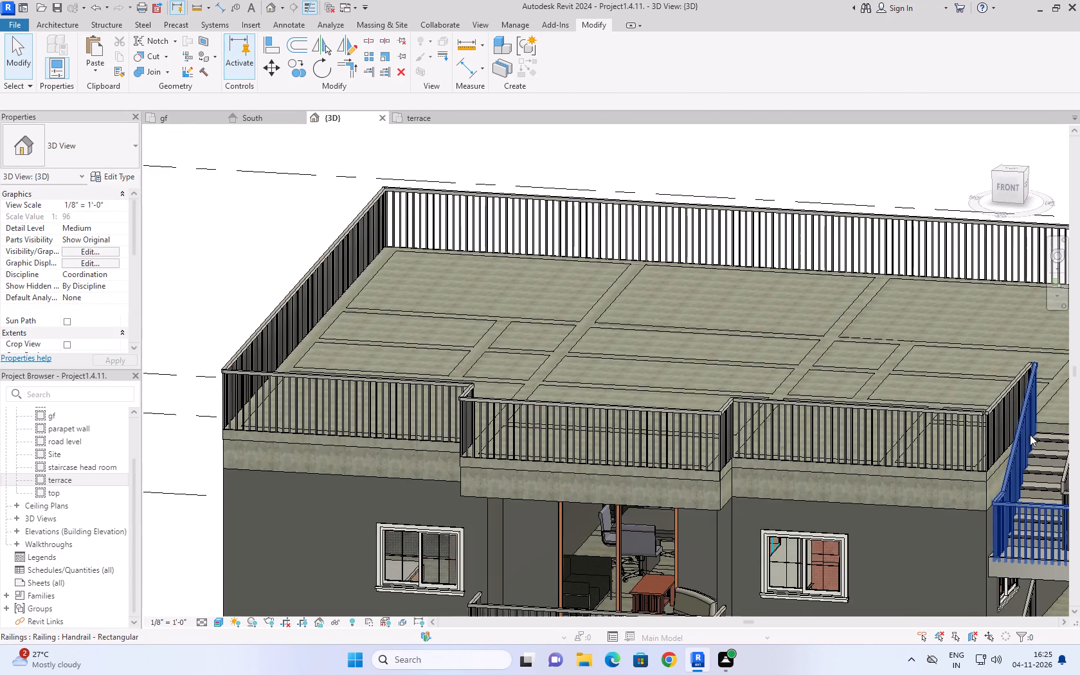
scroll(1028, 435, up, 7)
scroll(964, 543, up, 6)
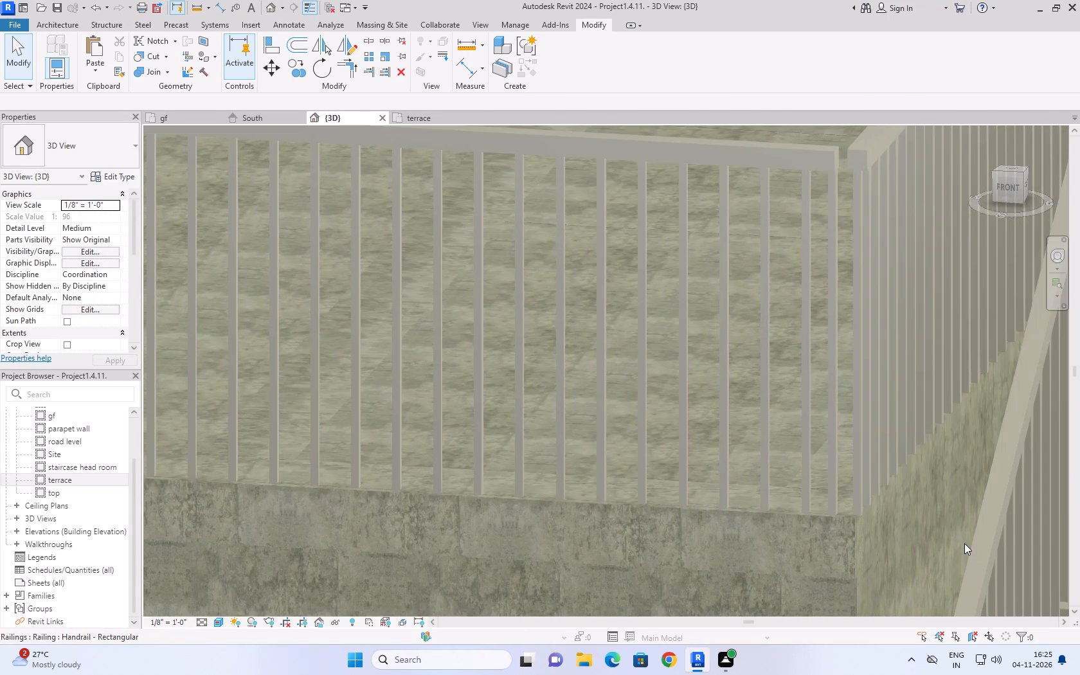
scroll(882, 509, up, 4)
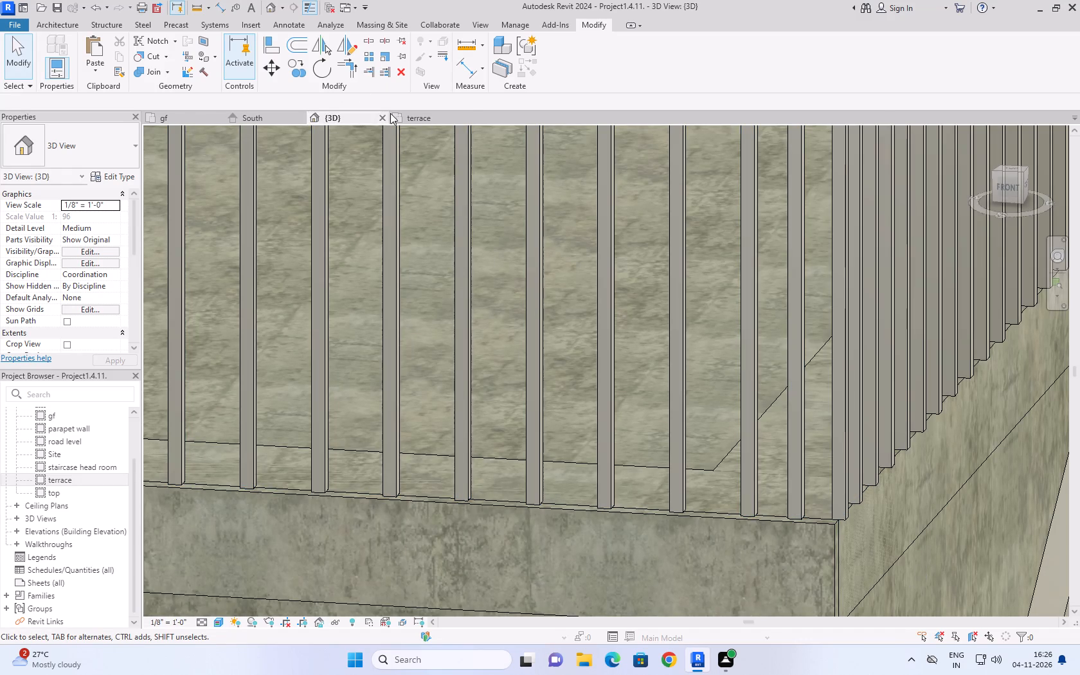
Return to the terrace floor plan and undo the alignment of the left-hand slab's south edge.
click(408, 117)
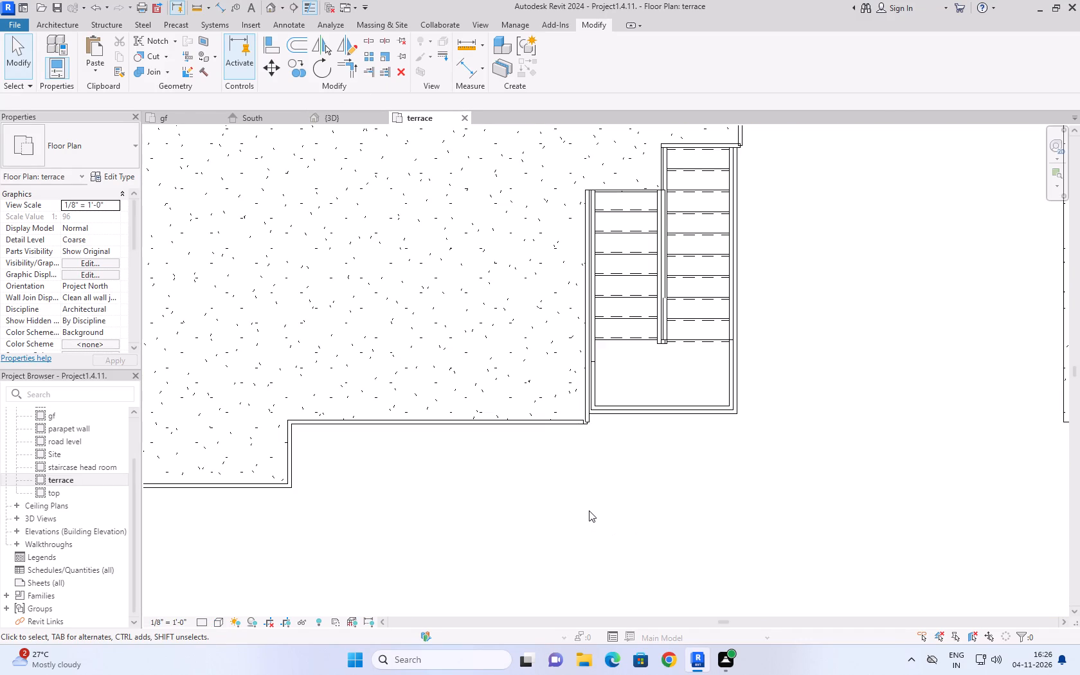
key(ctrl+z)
Edit the south railing's path, extending its east end to the stair-side railing's centreline at the slab corner.
scroll(603, 500, down, 5)
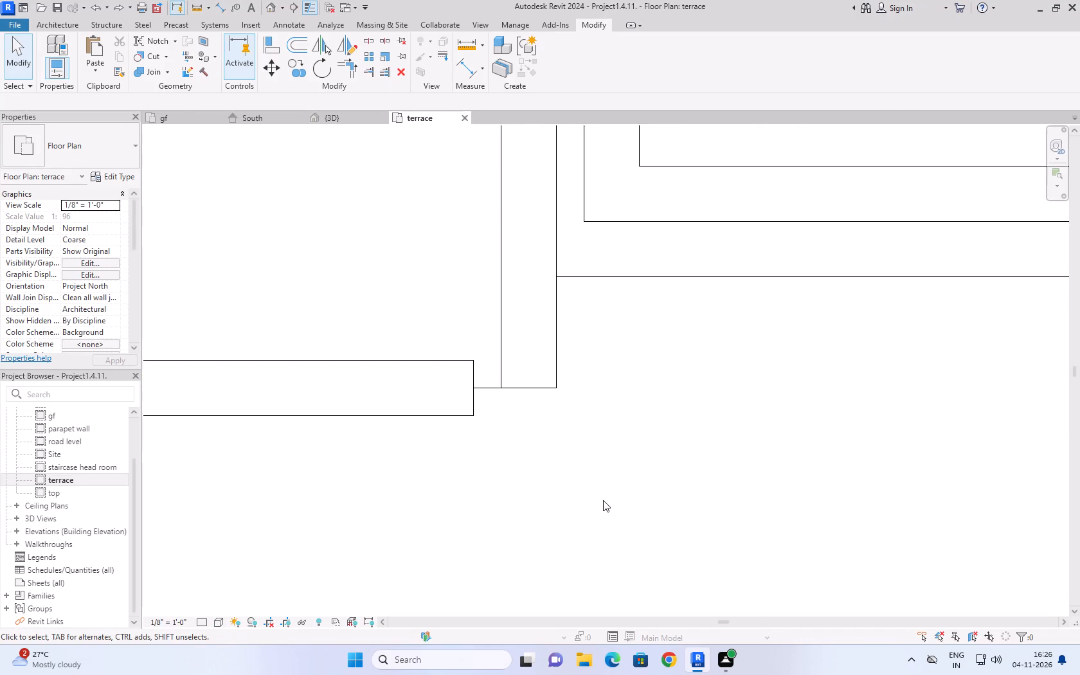
scroll(603, 500, down, 18)
scroll(667, 469, down, 4)
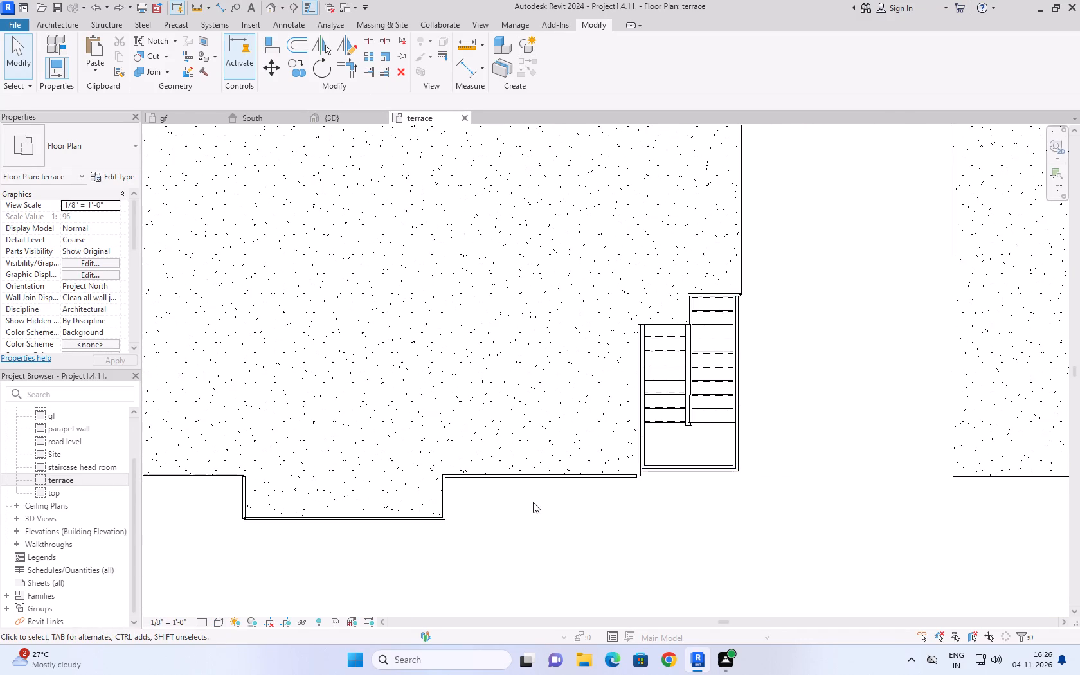
click(631, 476)
scroll(669, 476, up, 10)
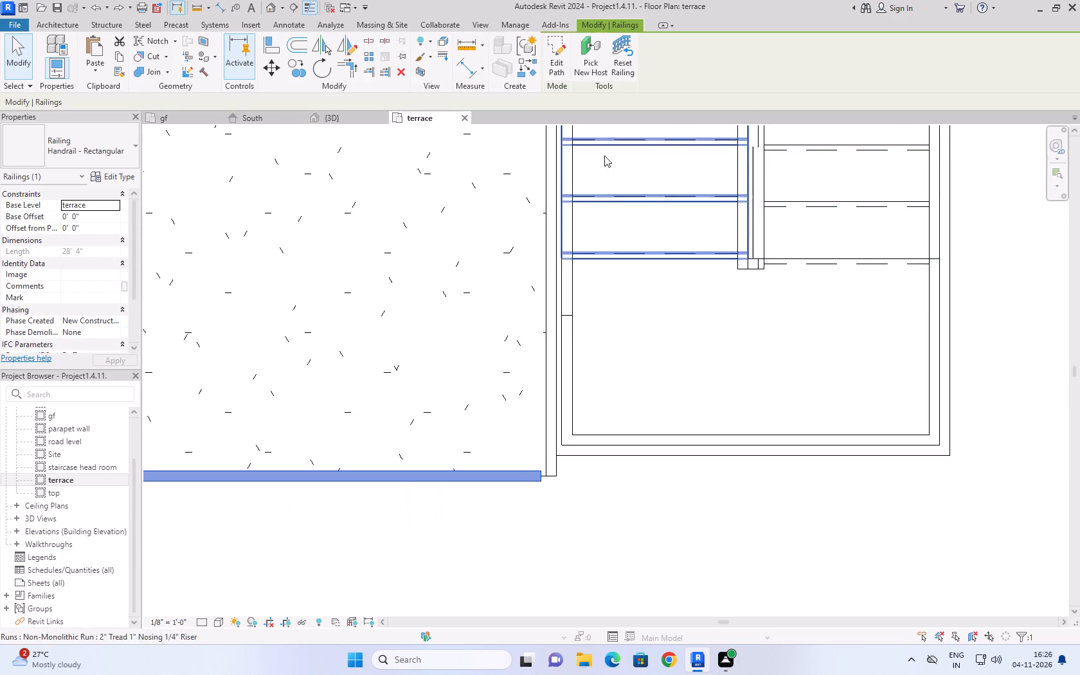
click(564, 68)
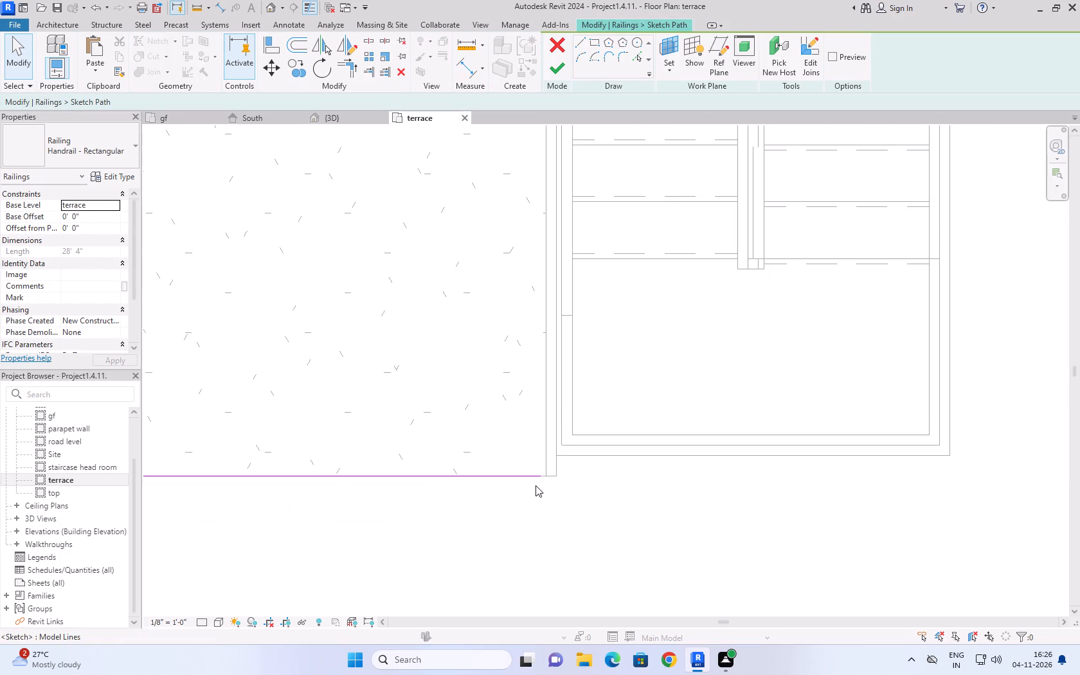
scroll(535, 485, up, 5)
click(543, 467)
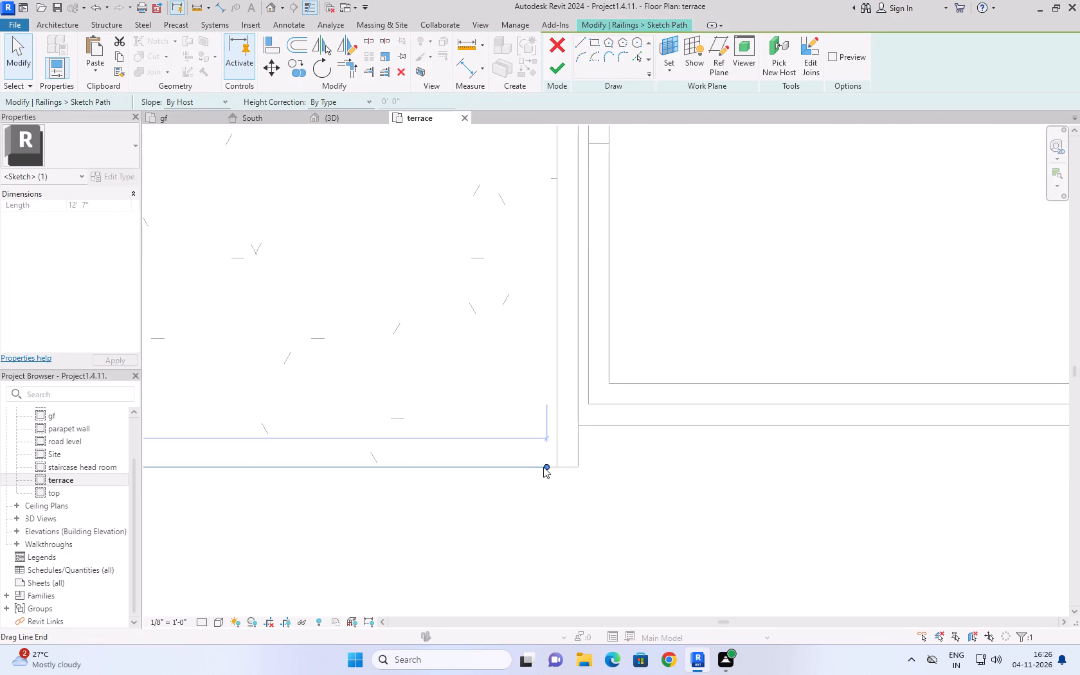
drag(547, 466, 570, 464)
click(651, 471)
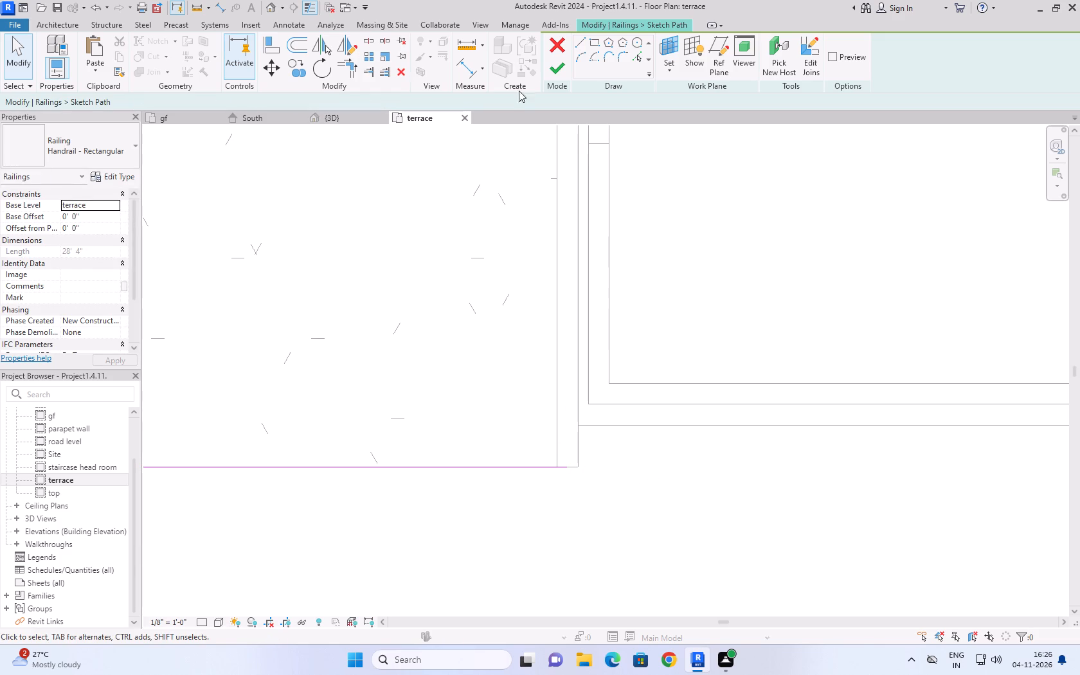
click(551, 69)
click(604, 456)
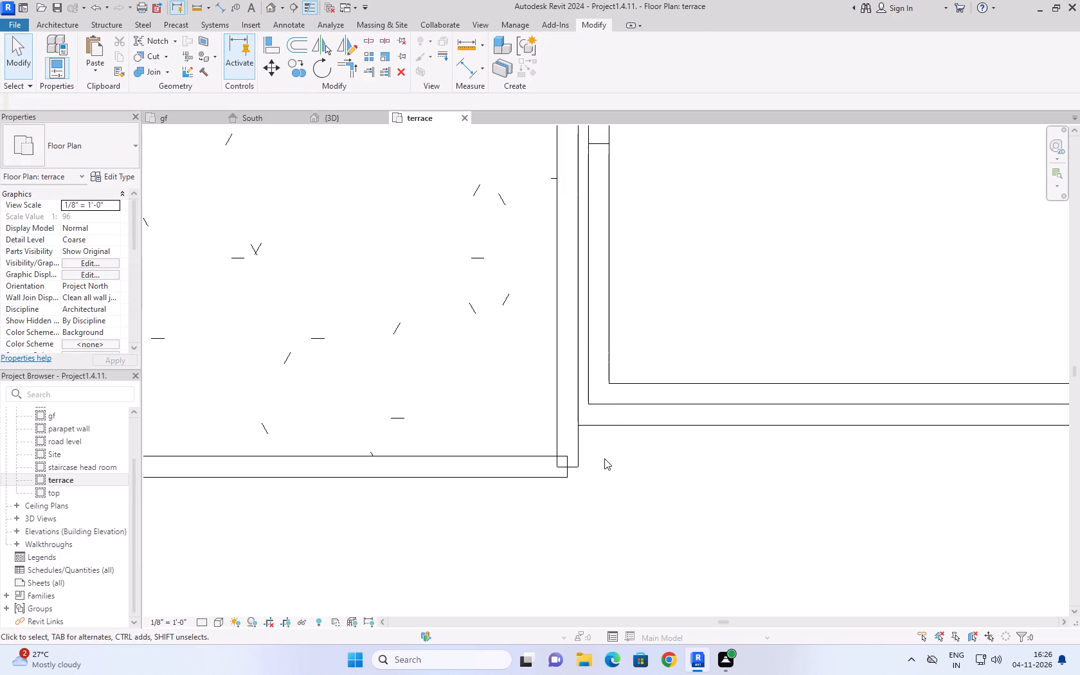
Nudge the stair-side railing west until its outer face is flush with the left-hand slab's edge and the south railing's east end.
click(557, 394)
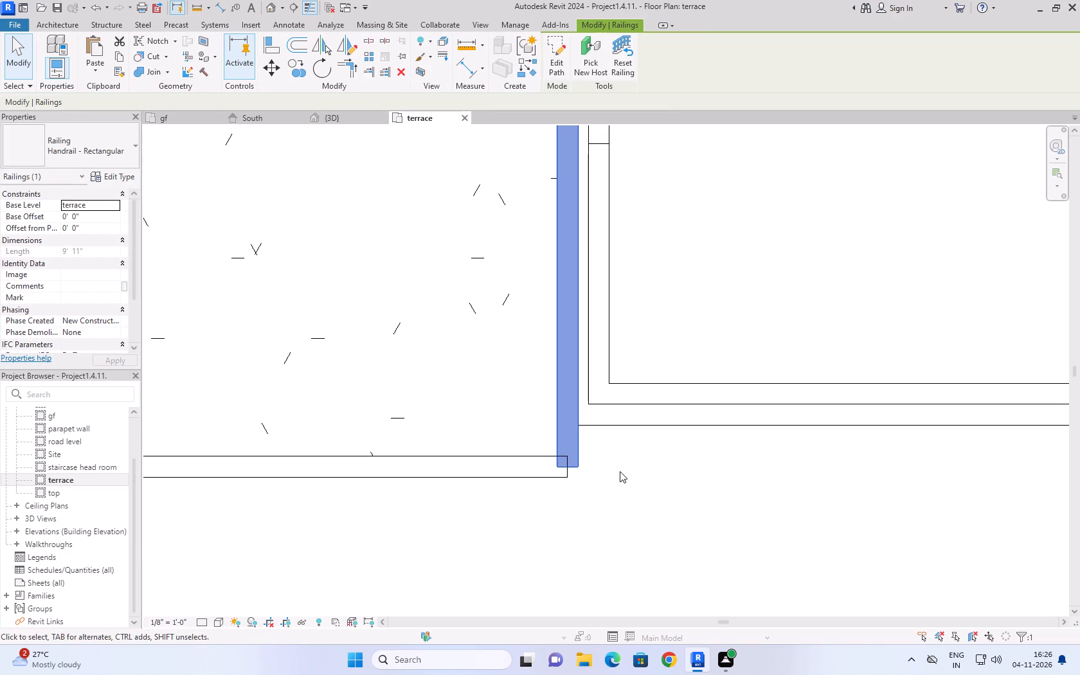
key(Left)
key(Left)
key(Left)
key(Left)
key(Left)
key(Left)
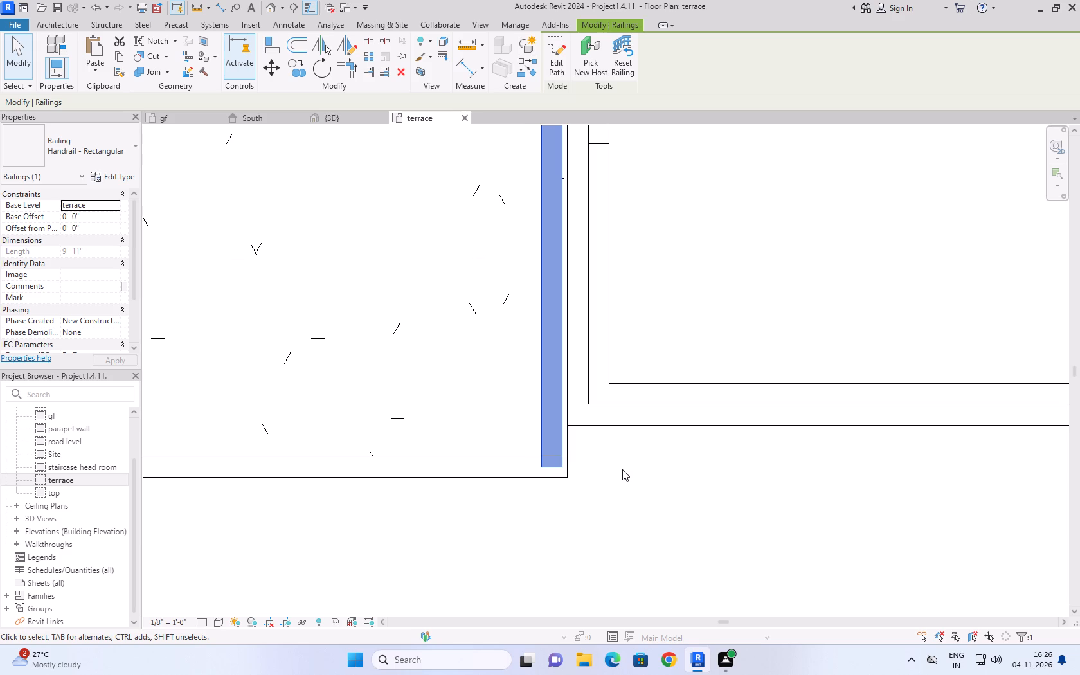
key(Right)
key(Right)
click(622, 469)
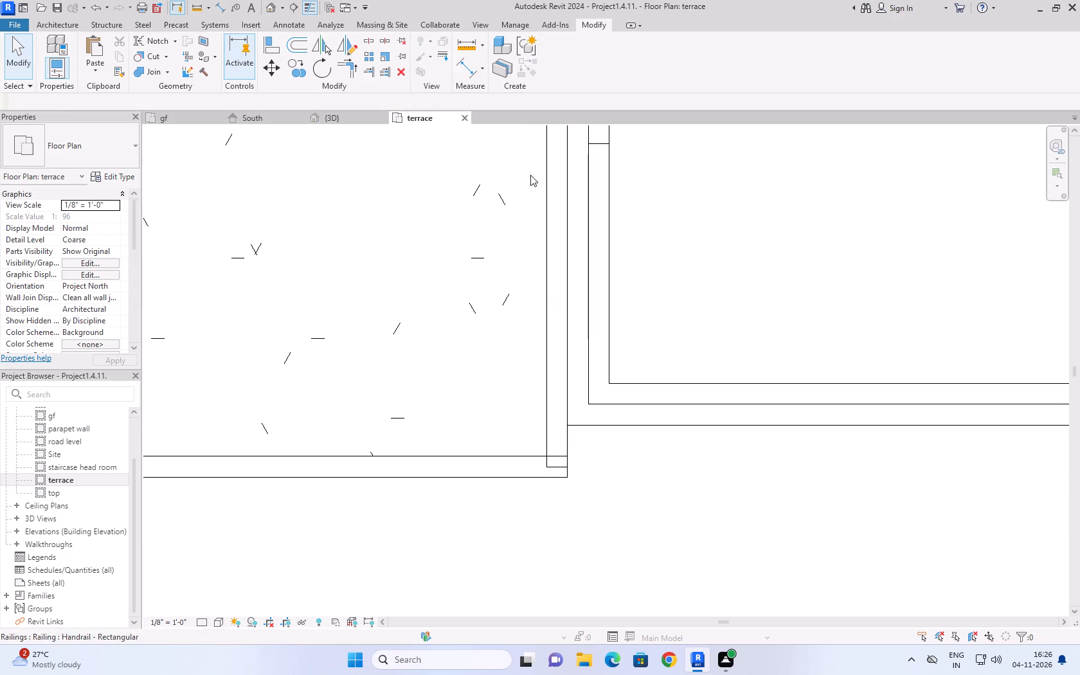
Add a Handrail - Rectangular railing along the slab's short east edge beside the upper stair flight, up to the stair-head railing.
scroll(429, 291, down, 11)
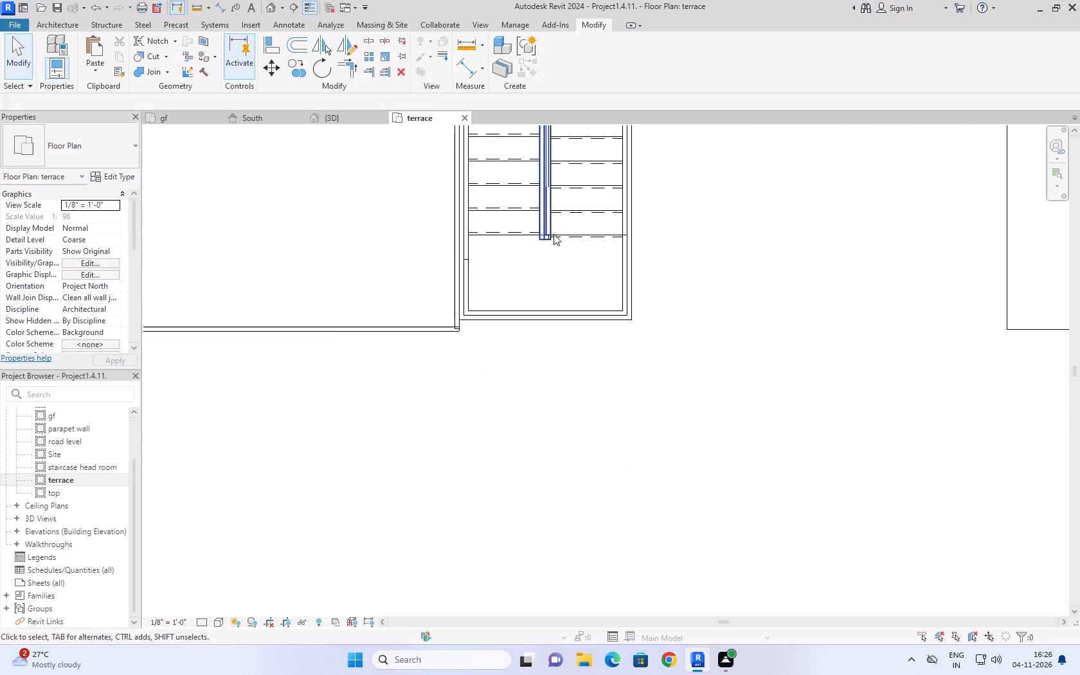
middle_drag(553, 234, 509, 532)
scroll(501, 318, up, 8)
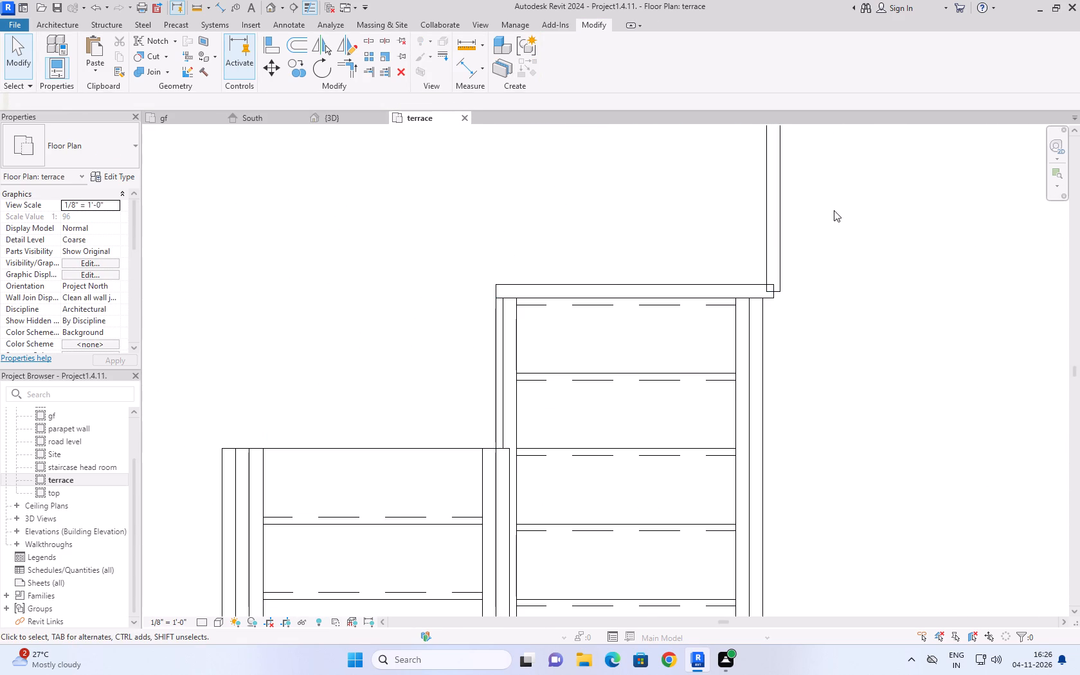
click(867, 210)
click(552, 289)
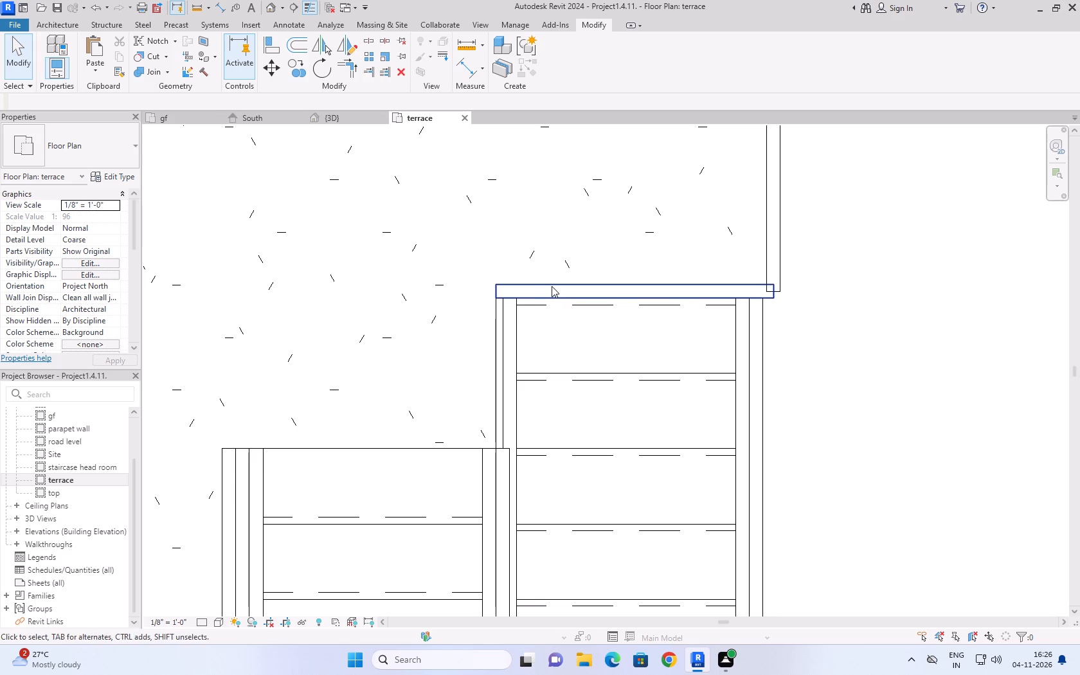
click(552, 286)
click(592, 196)
click(26, 59)
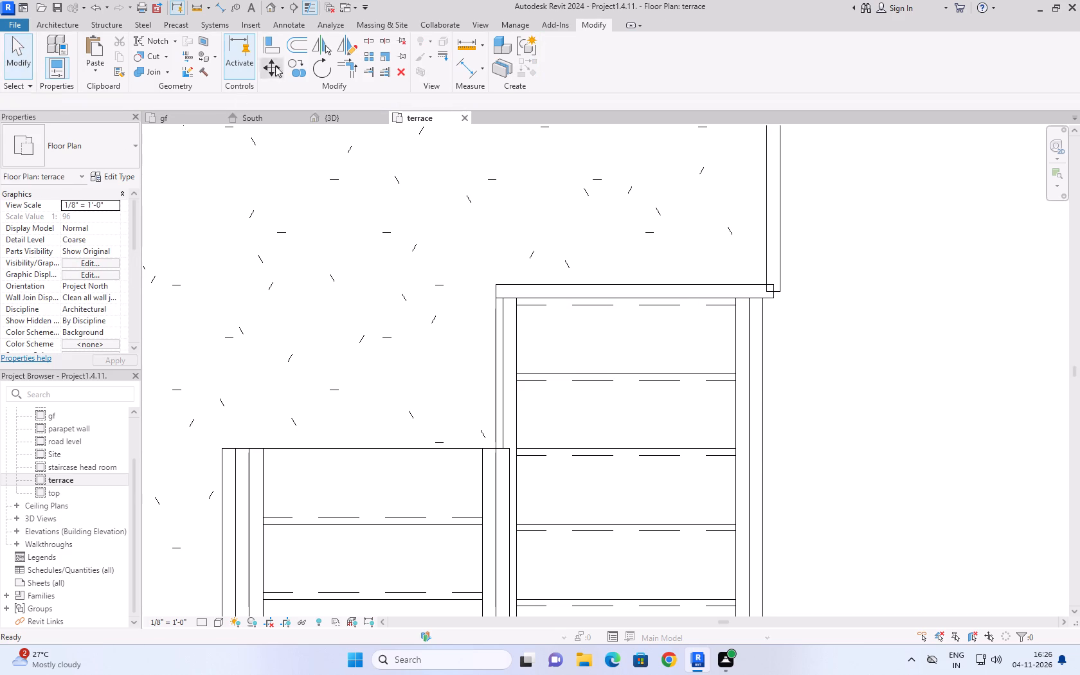
click(41, 22)
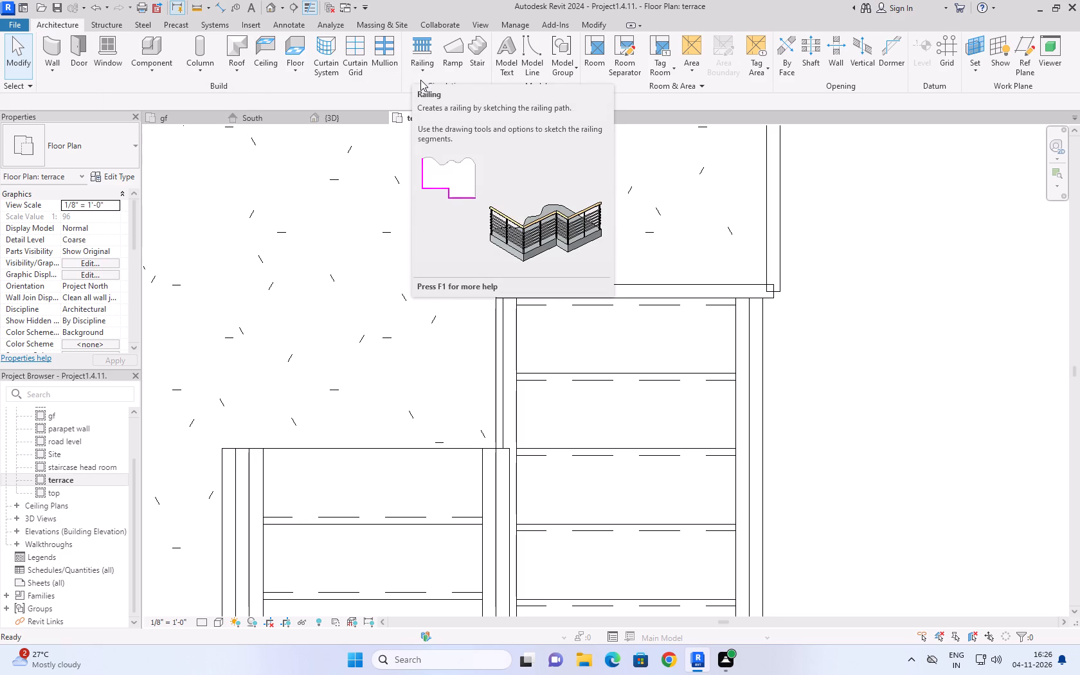
click(420, 44)
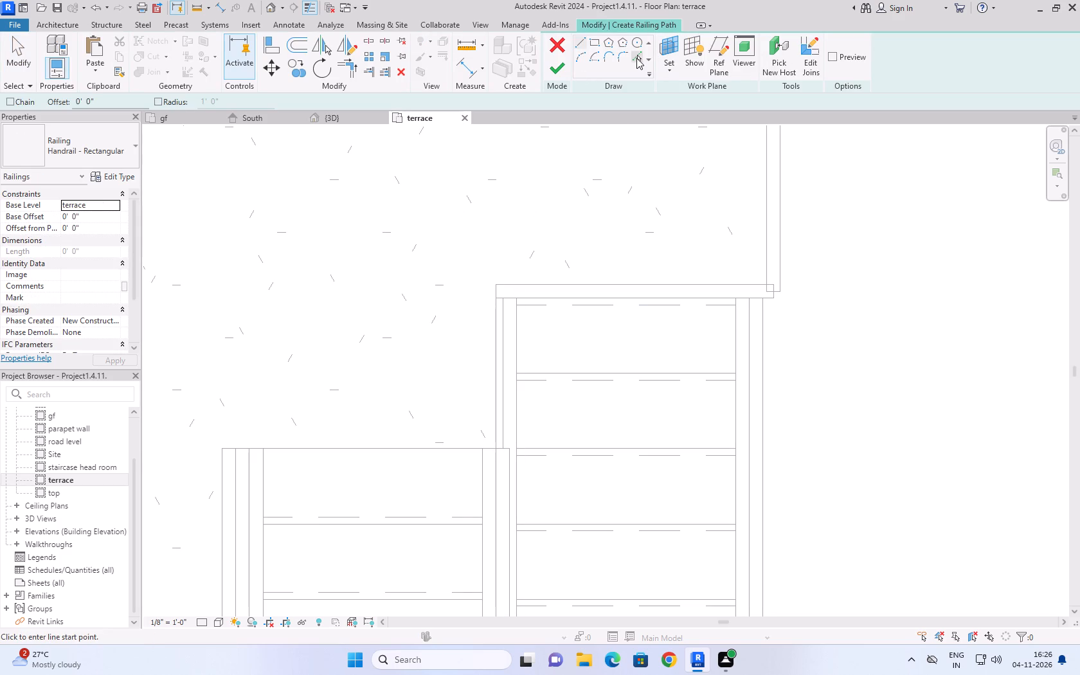
click(636, 58)
click(497, 364)
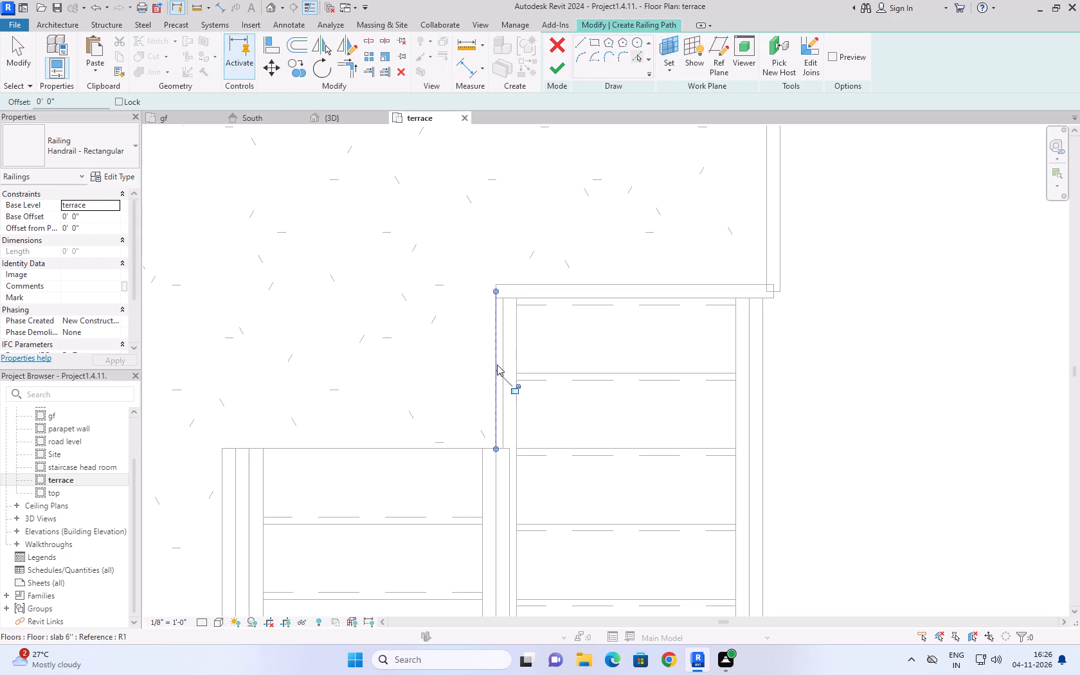
click(555, 60)
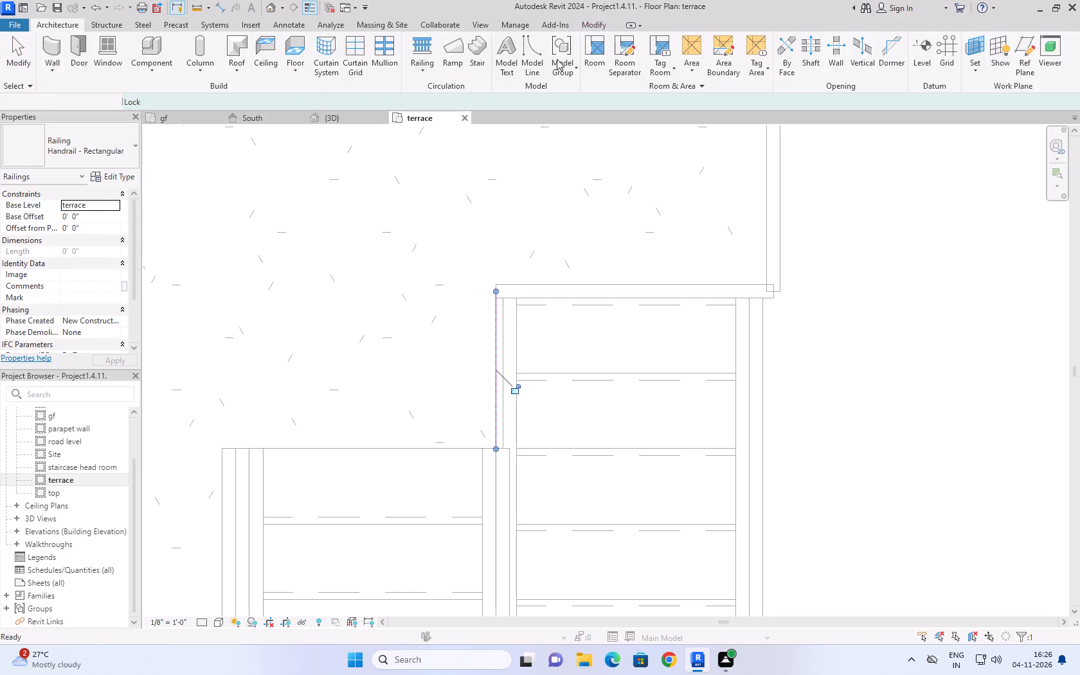
click(398, 289)
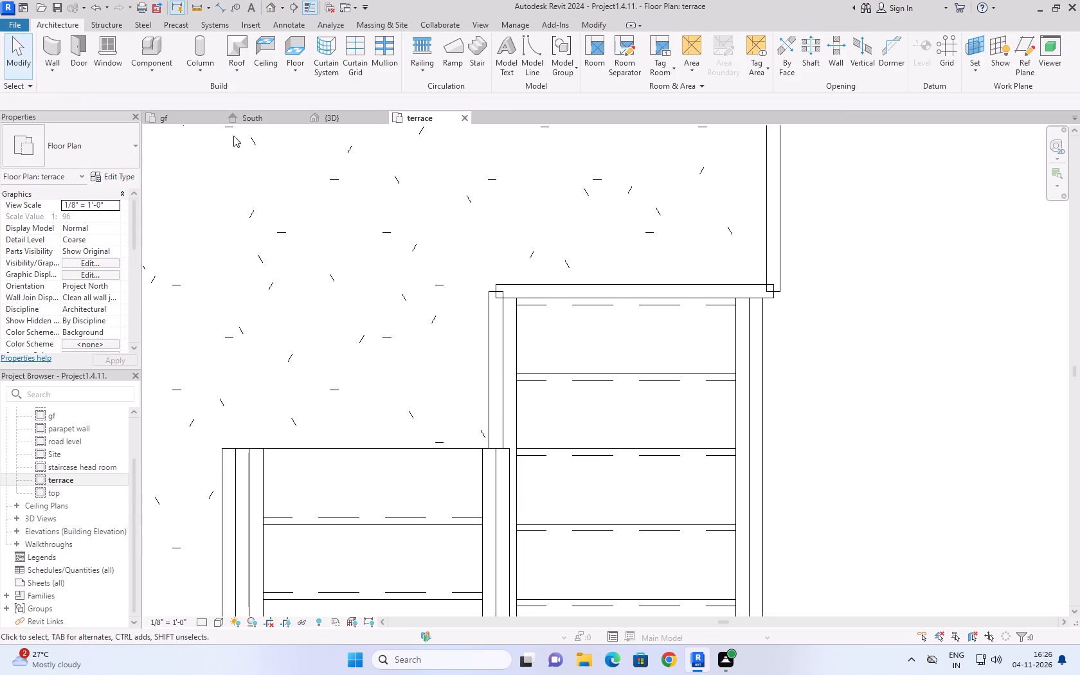
Examine the left-hand building's terrace railings in the 3D view, especially around the stair, alongside the right-hand building.
click(334, 121)
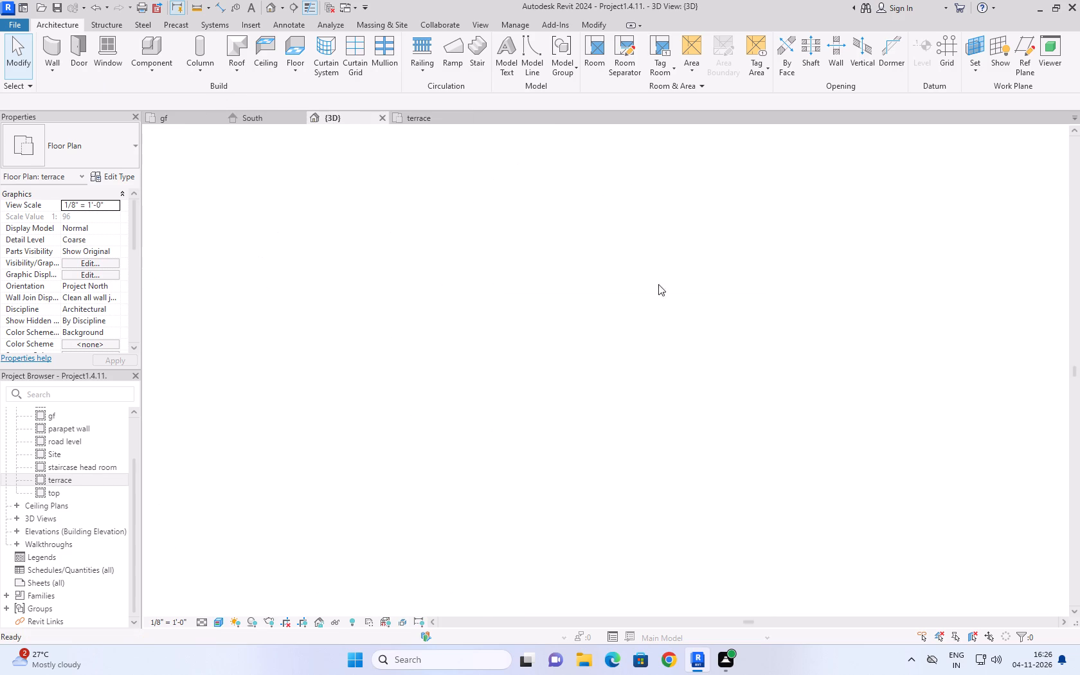
scroll(705, 384, down, 11)
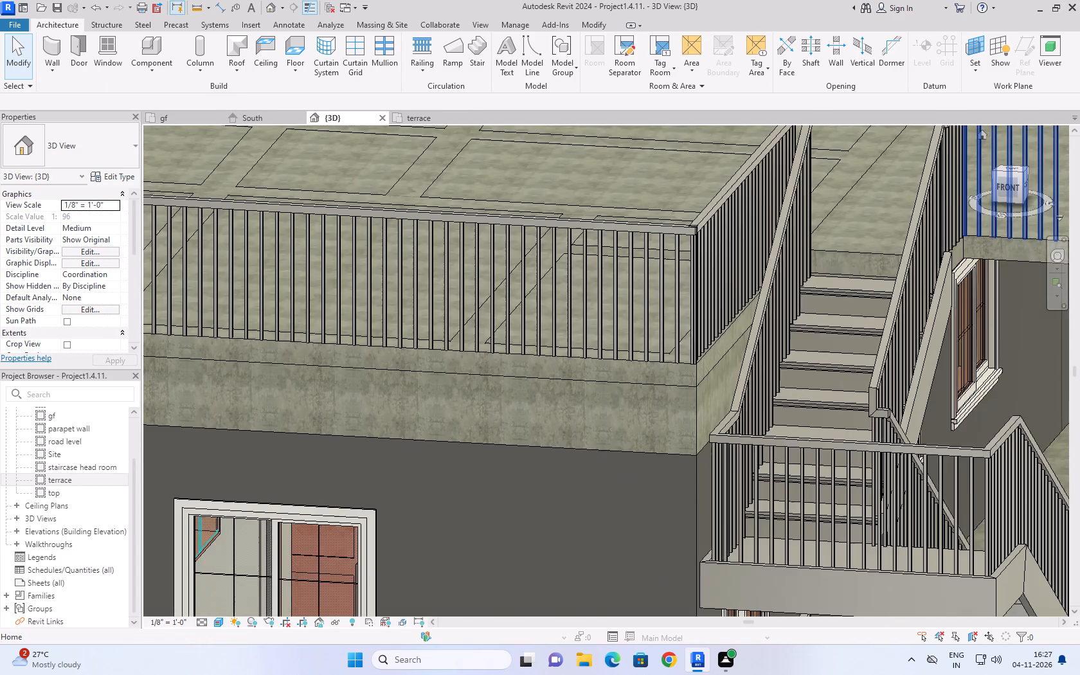
click(982, 130)
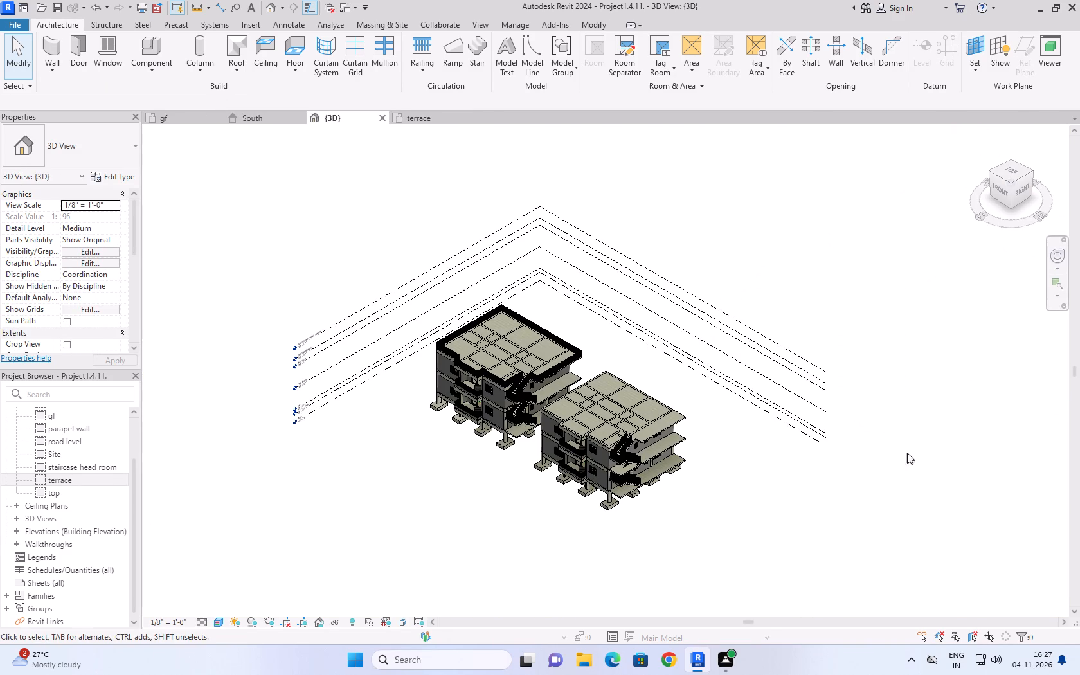
scroll(556, 391, up, 13)
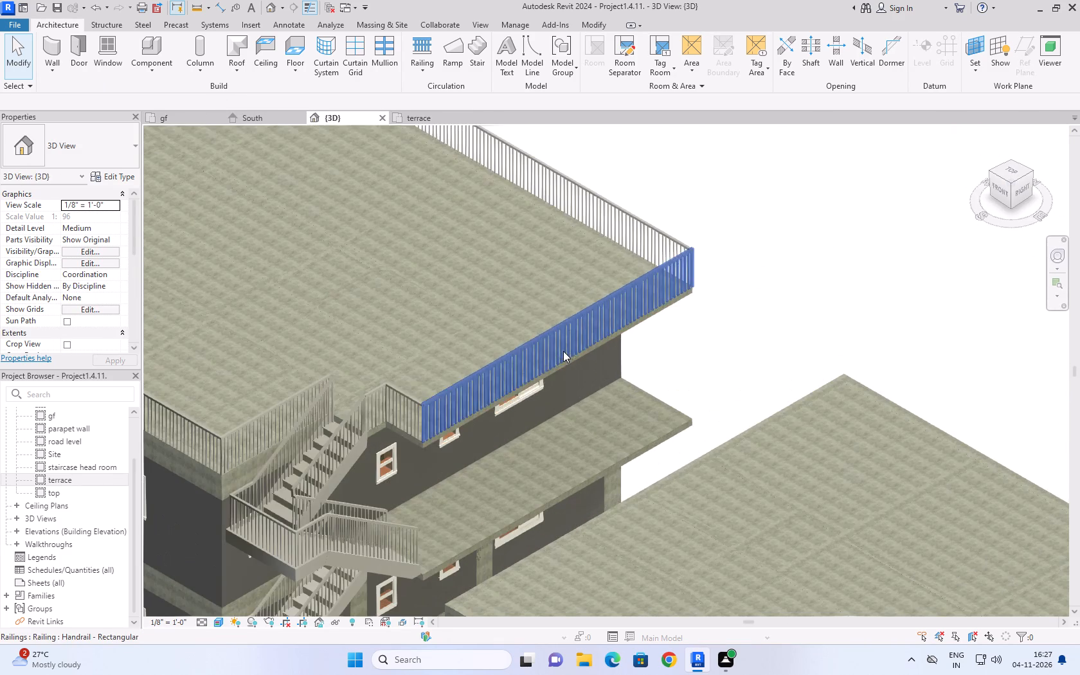
scroll(370, 433, up, 5)
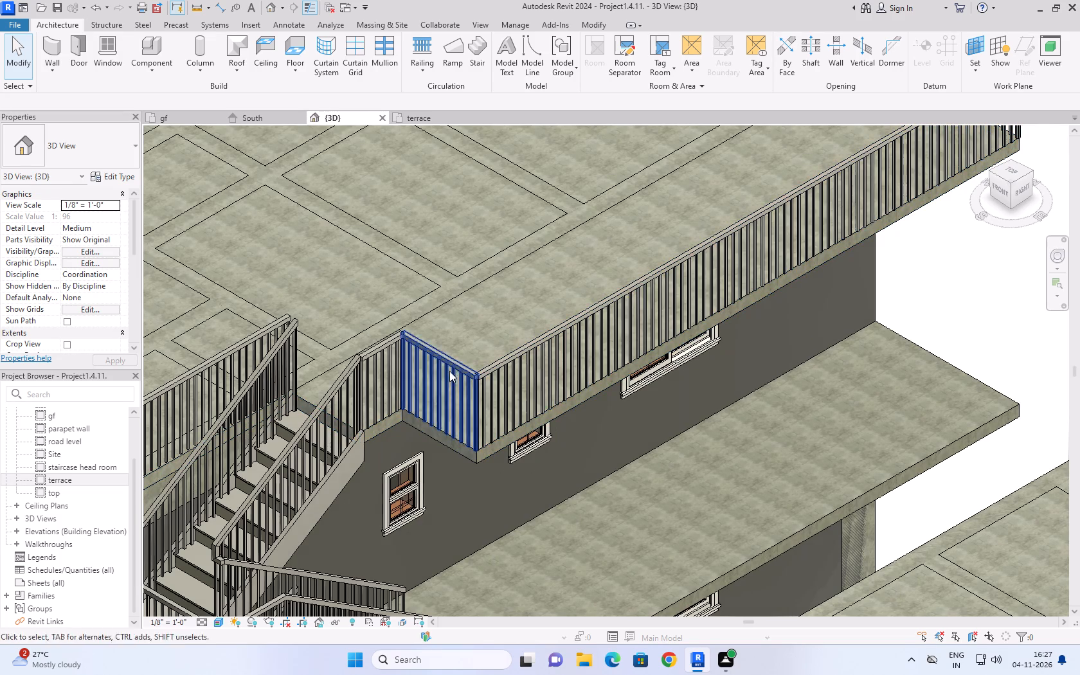
scroll(521, 269, up, 1)
scroll(544, 256, down, 10)
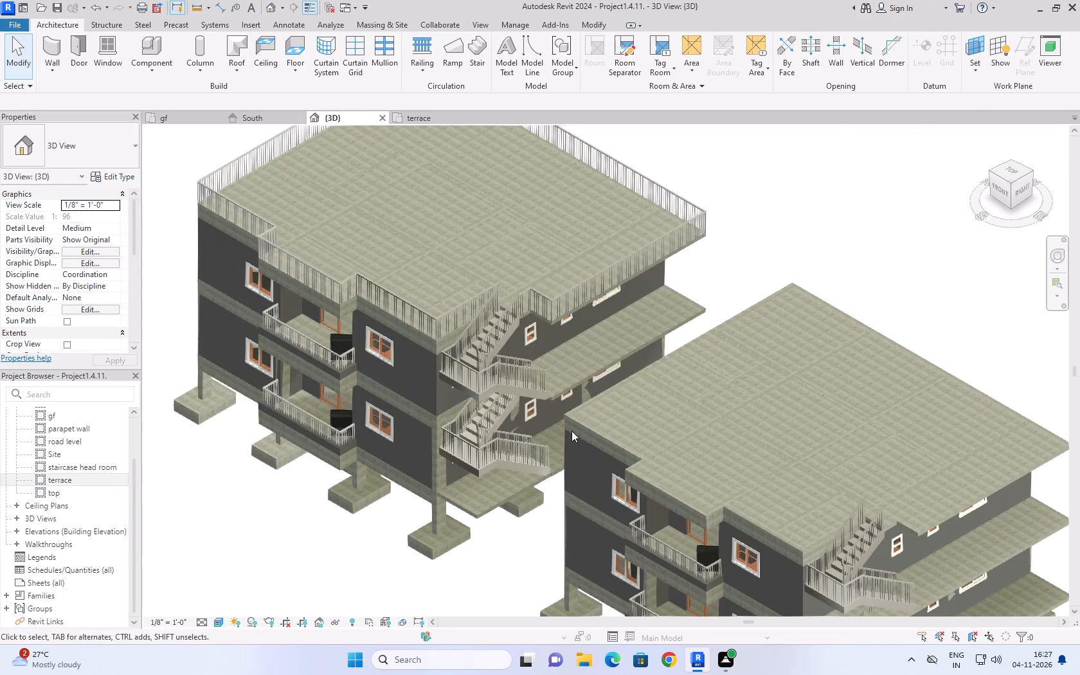
scroll(765, 202, down, 3)
middle_drag(768, 179, 720, 281)
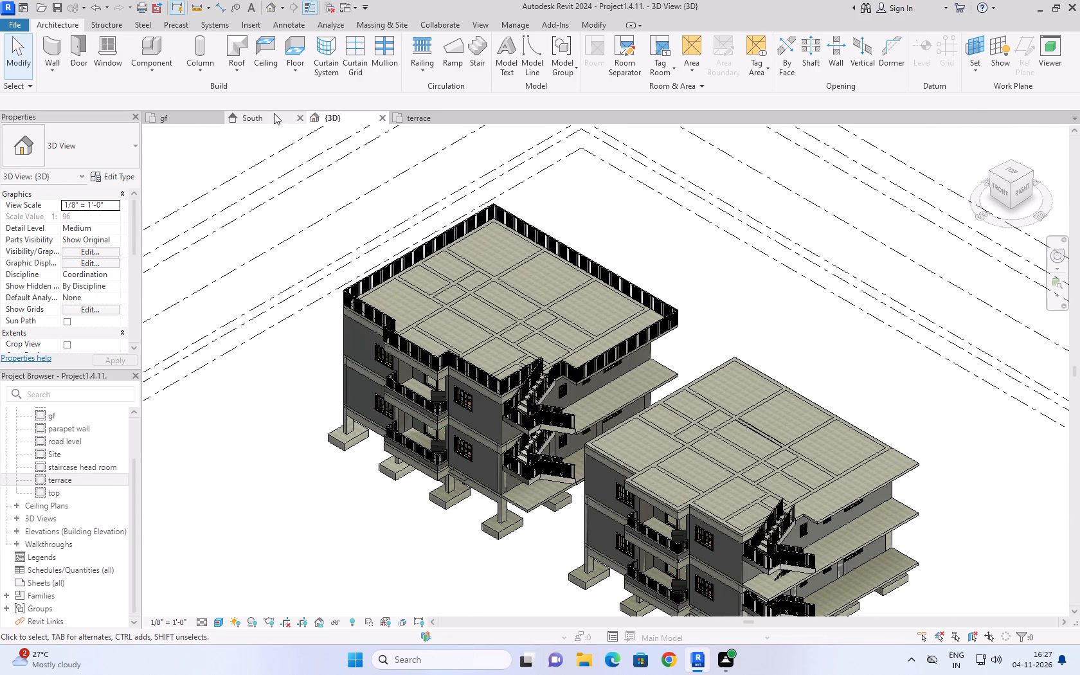
Return to the terrace floor plan and nudge the long east railing west until its outer face is flush with the slab edge.
click(274, 113)
click(434, 118)
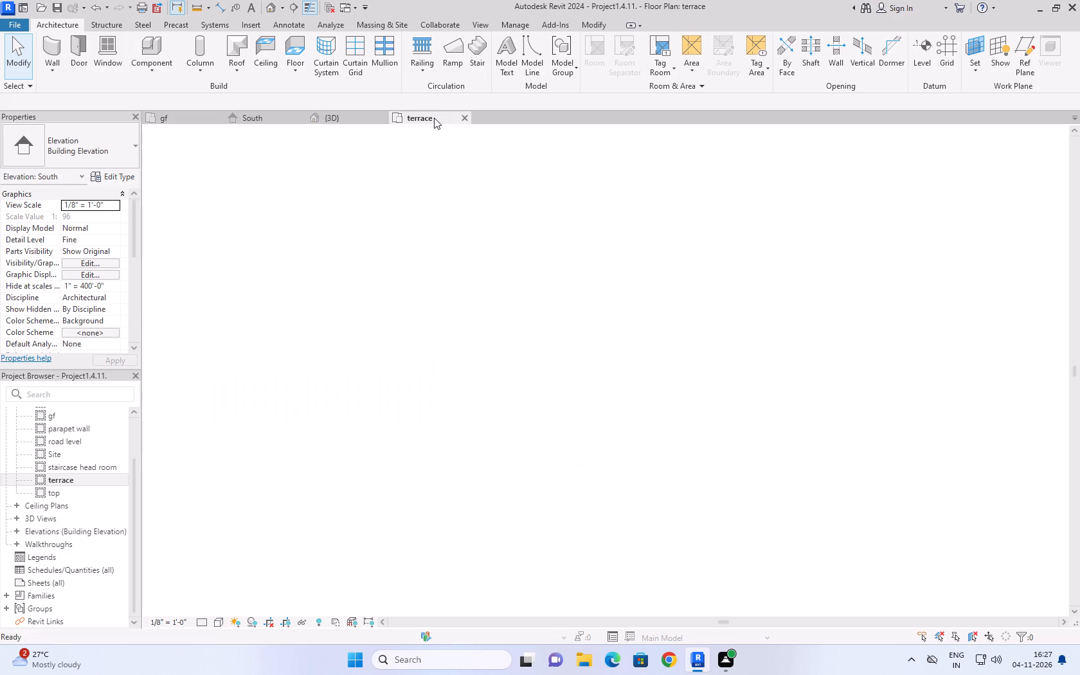
scroll(704, 194, down, 8)
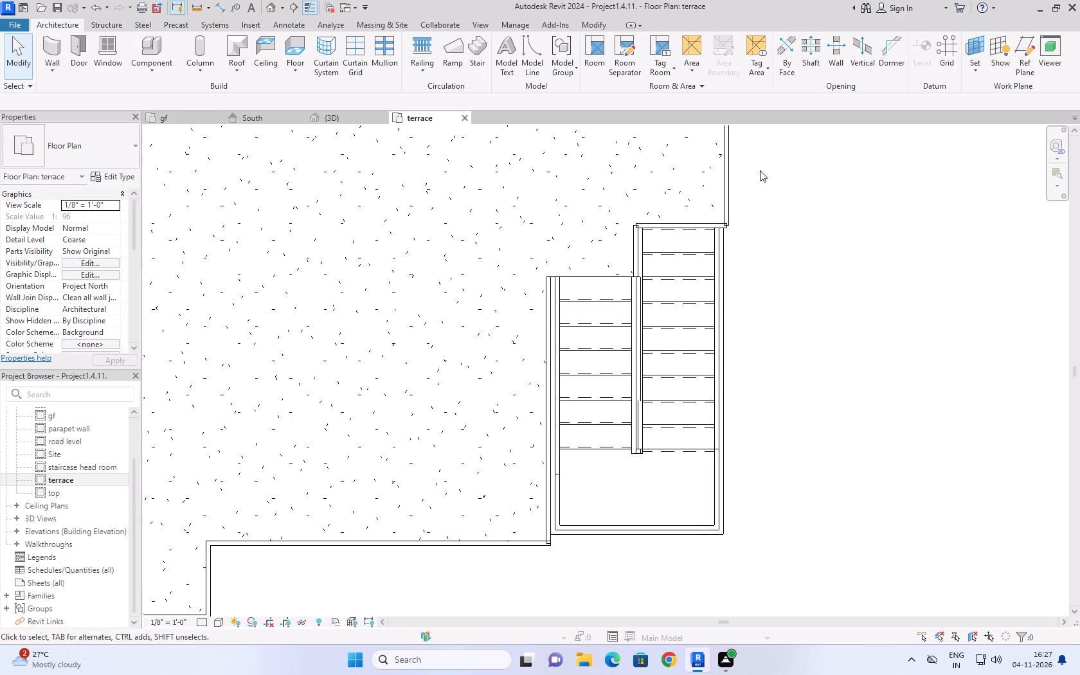
middle_drag(760, 170, 715, 454)
scroll(760, 176, down, 1)
scroll(722, 433, down, 3)
middle_drag(729, 235, 682, 442)
scroll(682, 442, down, 1)
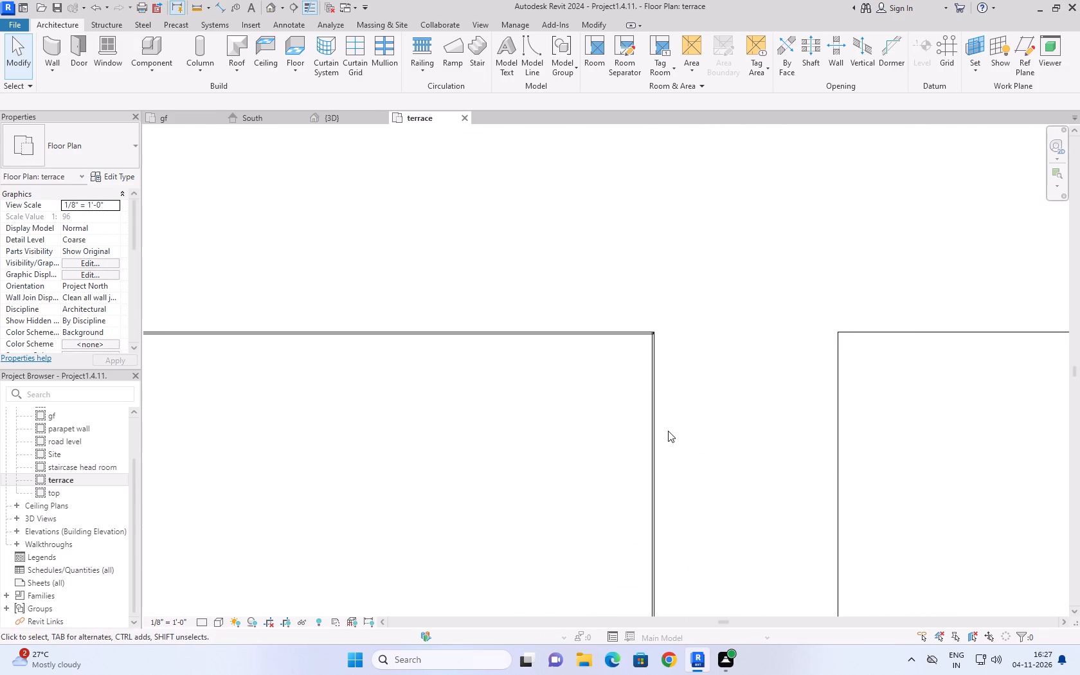
scroll(665, 377, up, 11)
click(616, 269)
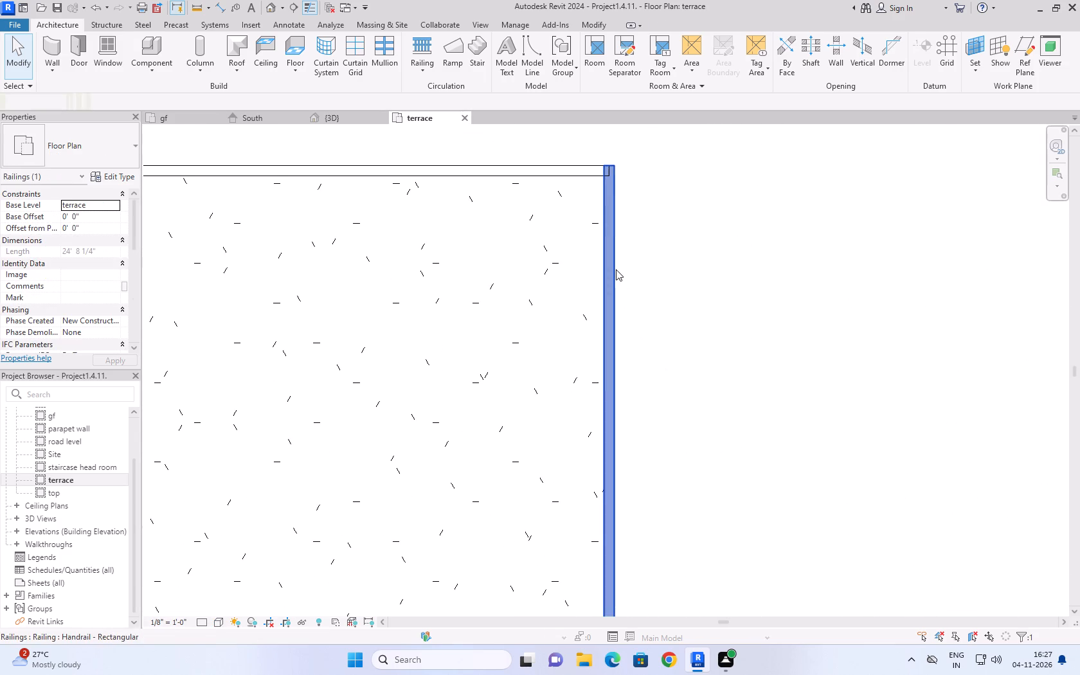
key(Left)
key(Left)
key(Left)
key(Left)
key(Left)
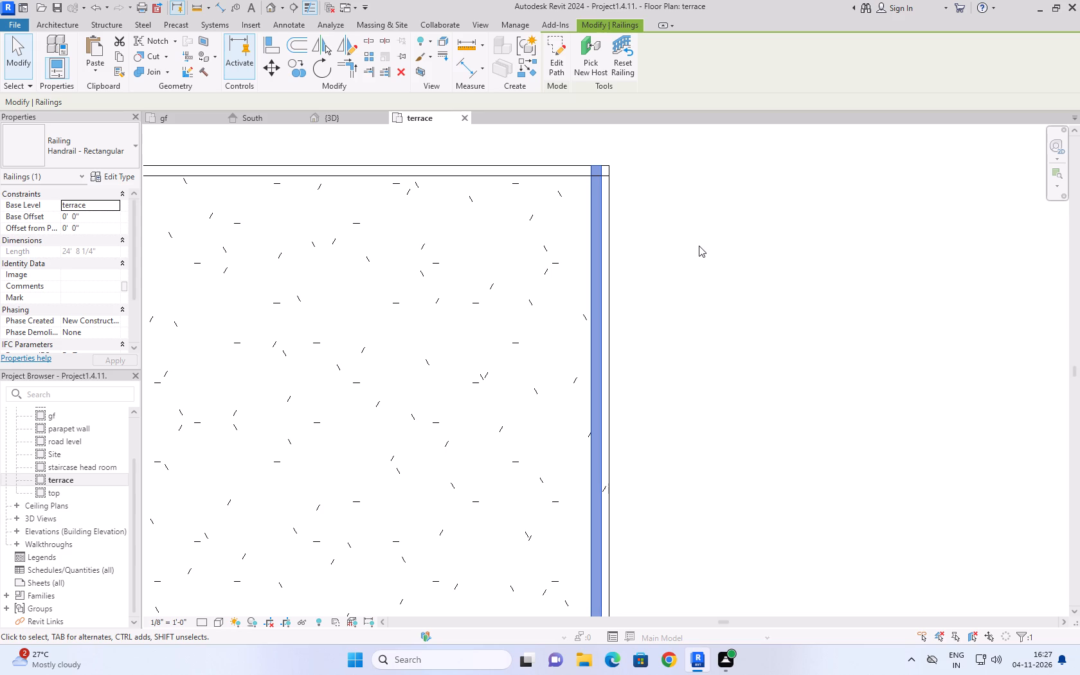
key(Right)
key(Right)
key(Right)
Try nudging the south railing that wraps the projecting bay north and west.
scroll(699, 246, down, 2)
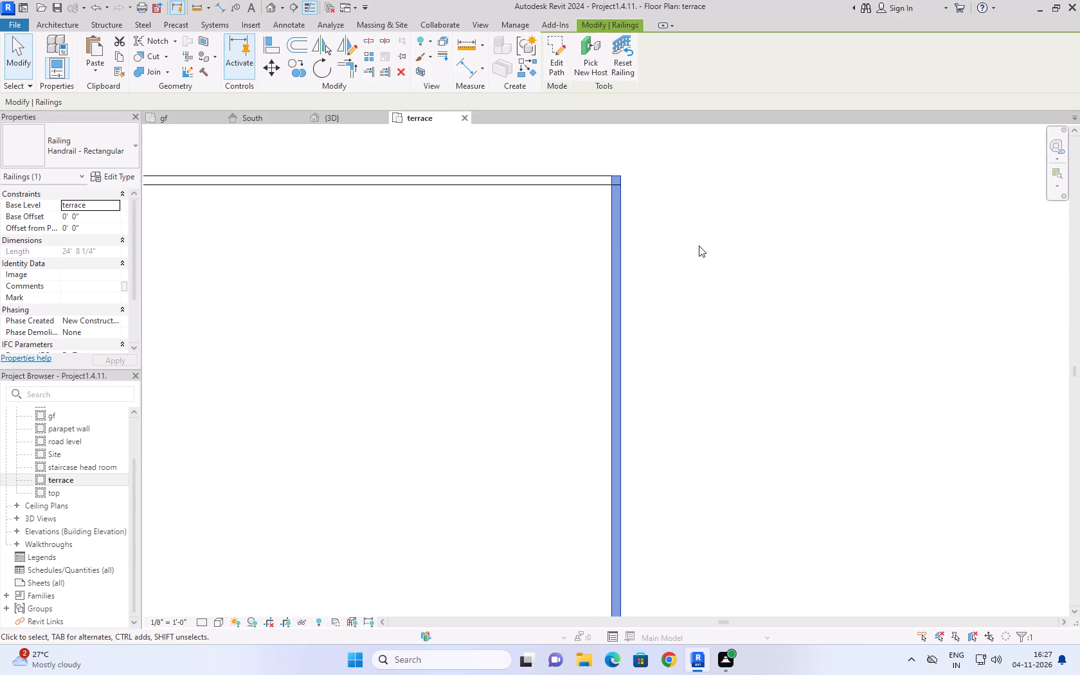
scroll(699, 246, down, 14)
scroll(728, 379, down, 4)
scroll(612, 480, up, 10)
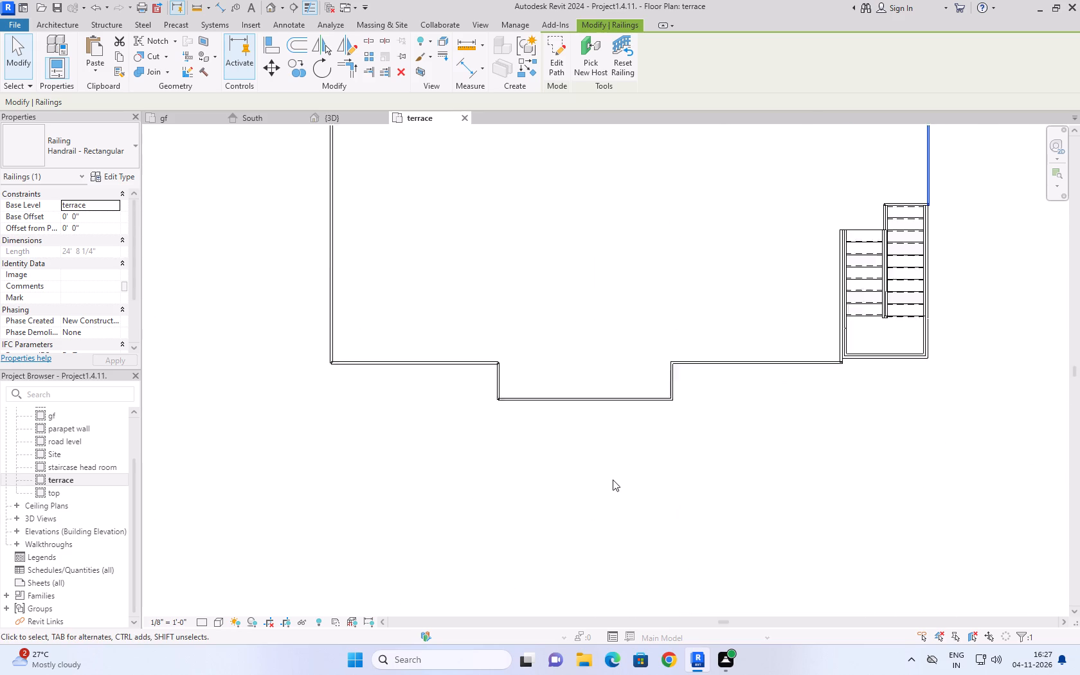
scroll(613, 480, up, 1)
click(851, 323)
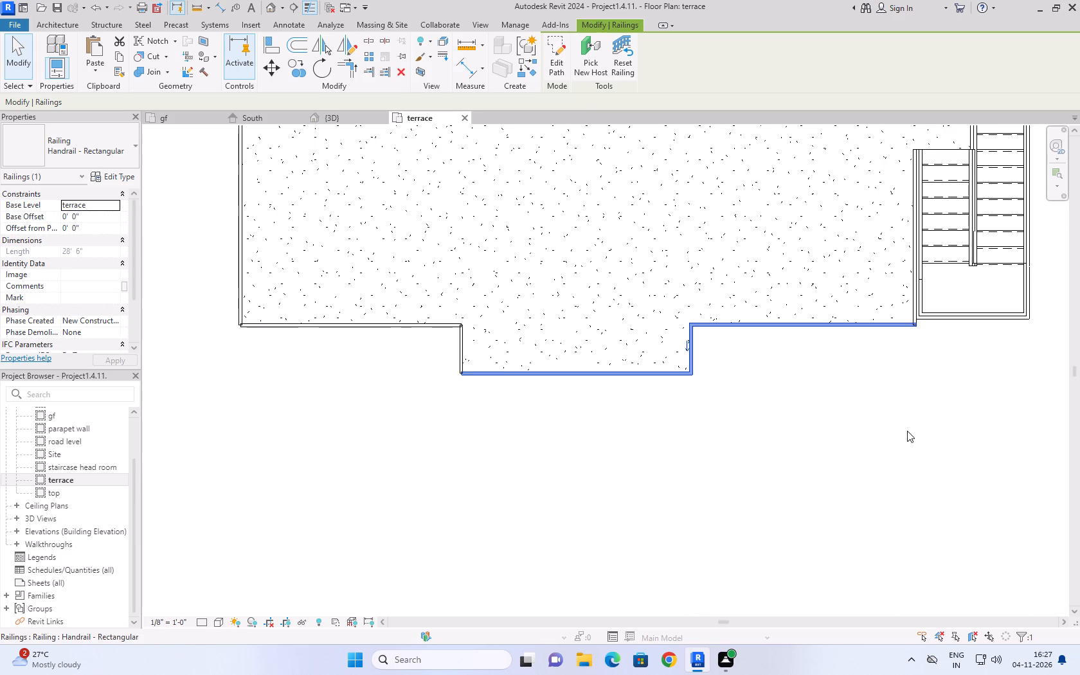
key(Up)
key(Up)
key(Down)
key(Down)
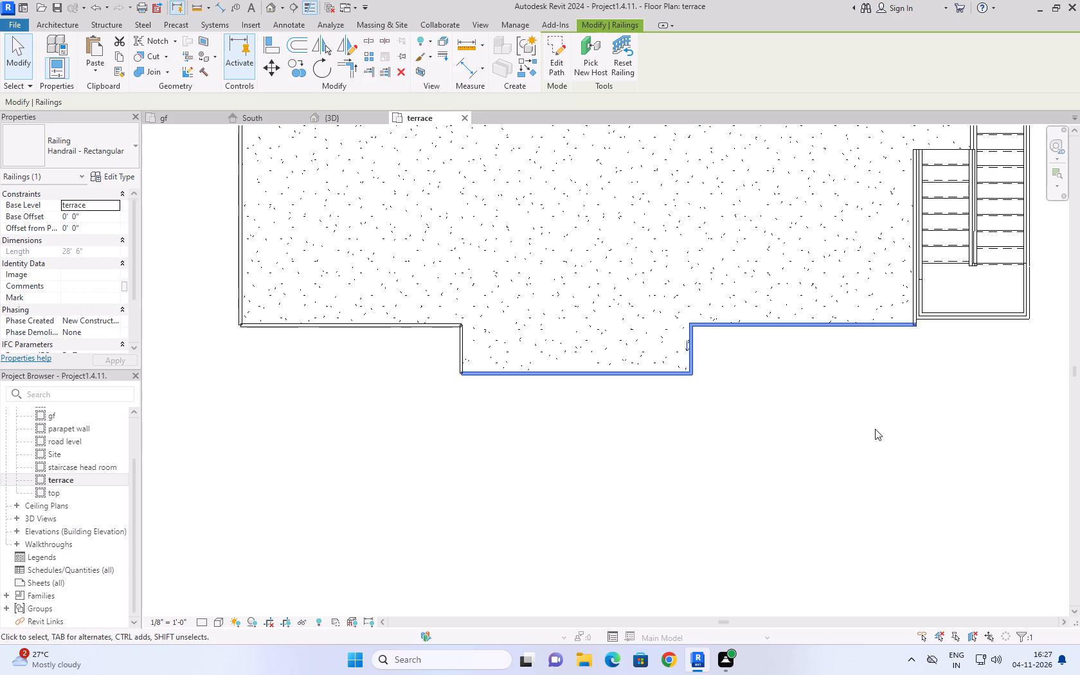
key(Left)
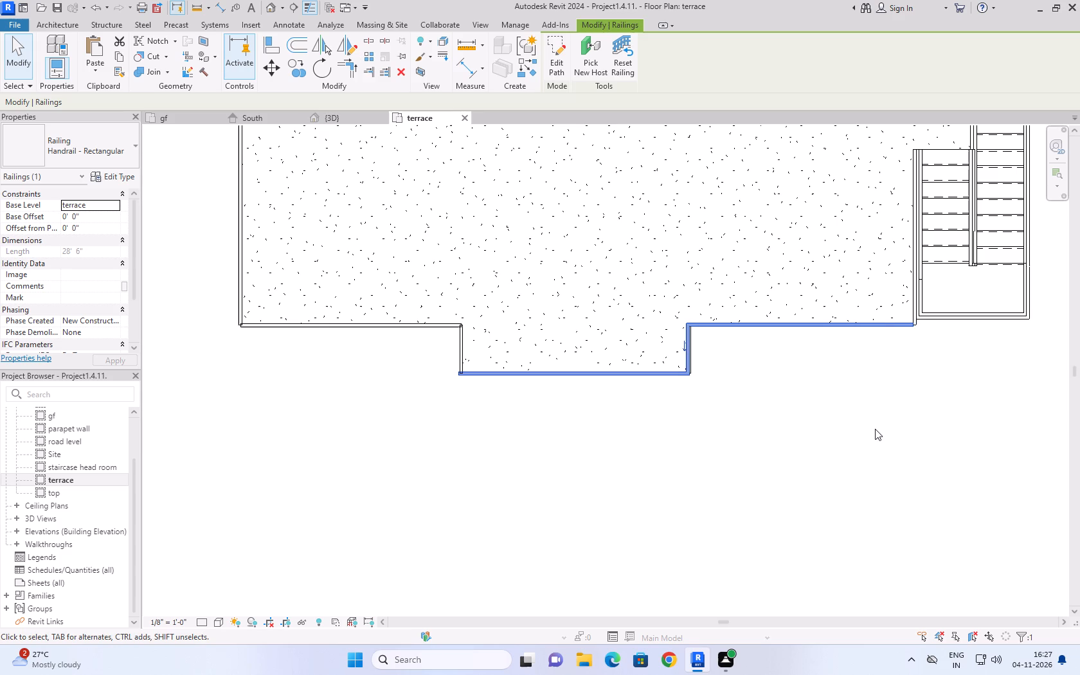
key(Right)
Nudge the short railing on the projecting bay's west side east until its outer face is flush with the slab edge.
scroll(485, 426, up, 5)
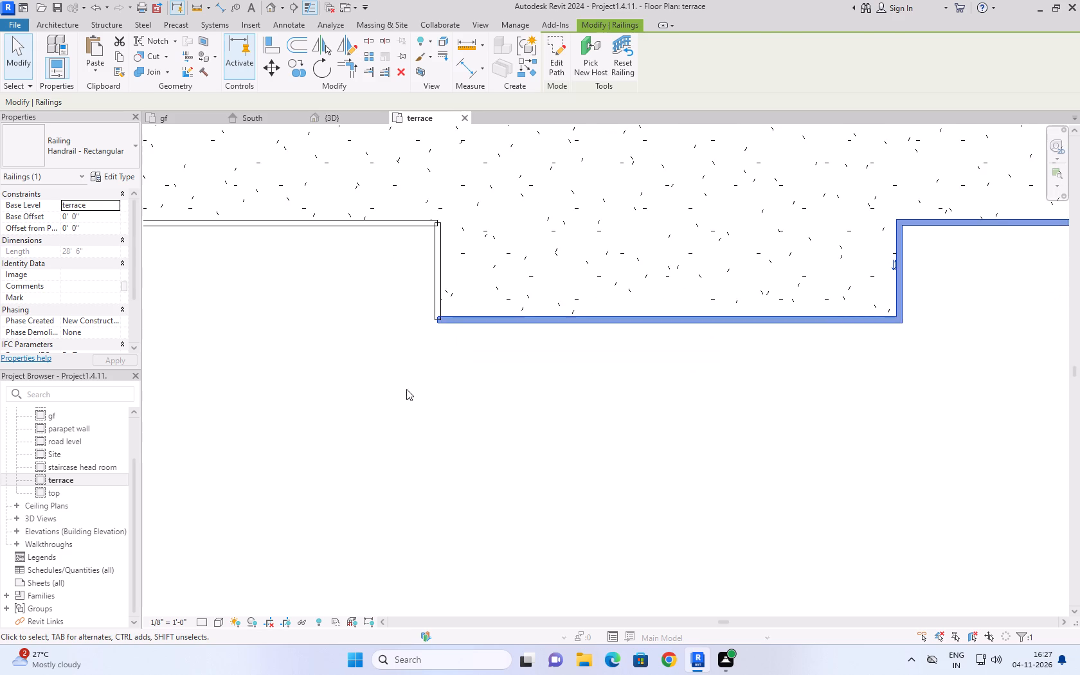
click(402, 382)
click(440, 273)
key(Right)
key(Right)
key(Right)
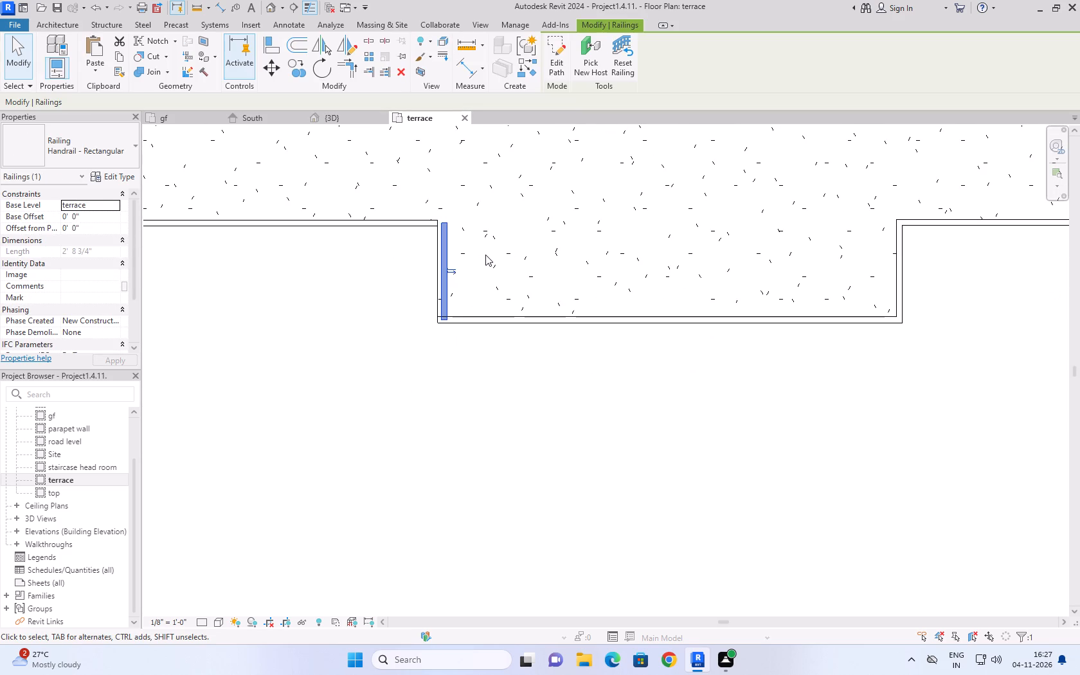
key(Left)
key(Left)
click(491, 442)
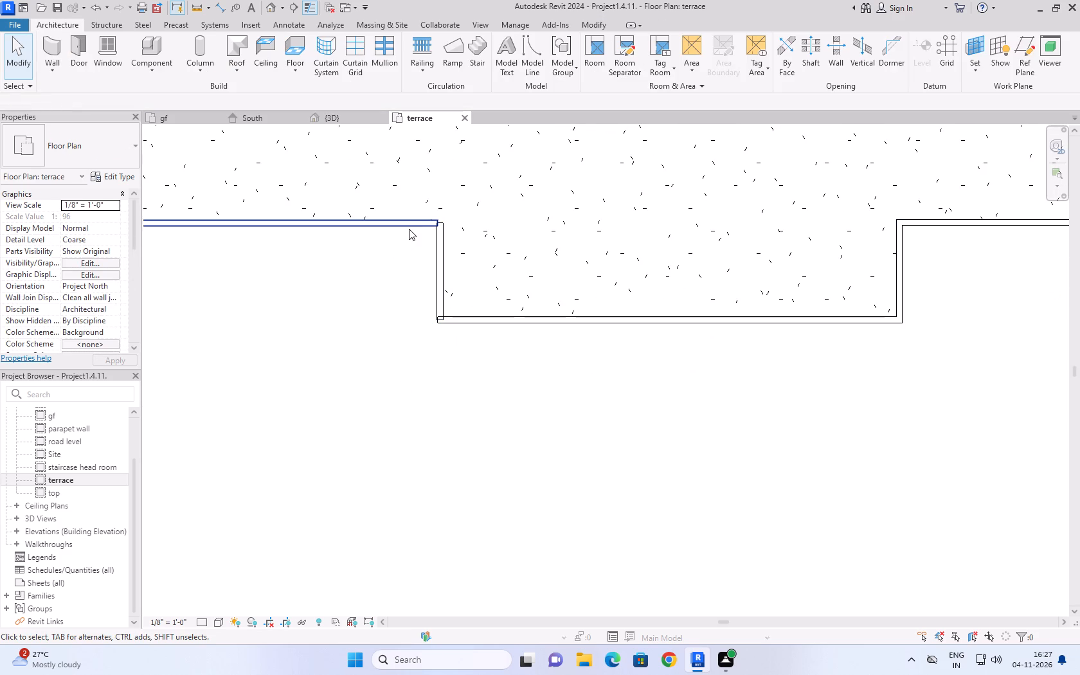
Nudge the south railing west of the projecting bay slightly north and east so it meets the bay's short side railing.
click(409, 228)
key(Up)
key(Up)
key(Up)
key(Down)
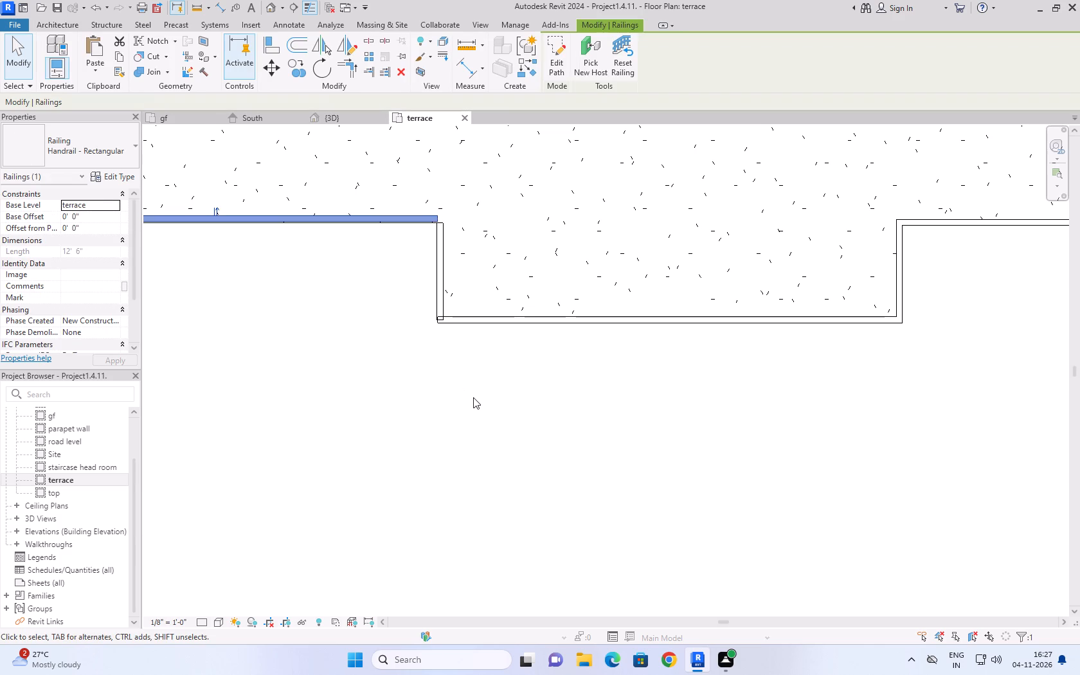
key(Down)
key(Right)
Nudge the long west railing slightly east so it meets the south railing at the terrace's southwest corner.
scroll(474, 397, down, 5)
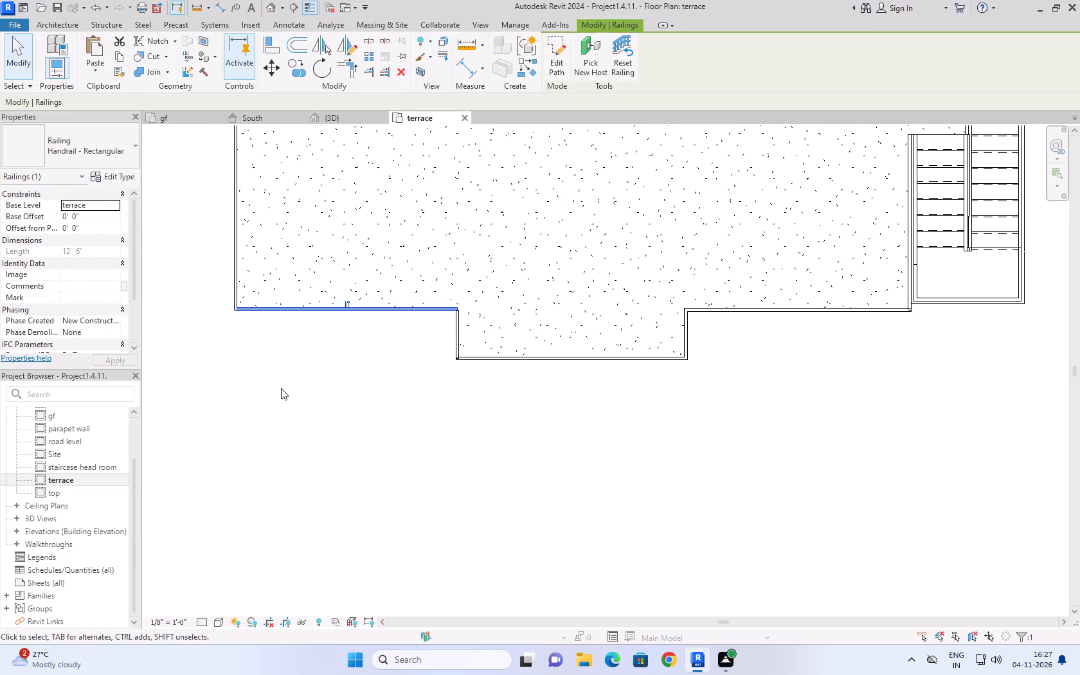
scroll(208, 285, up, 10)
click(325, 284)
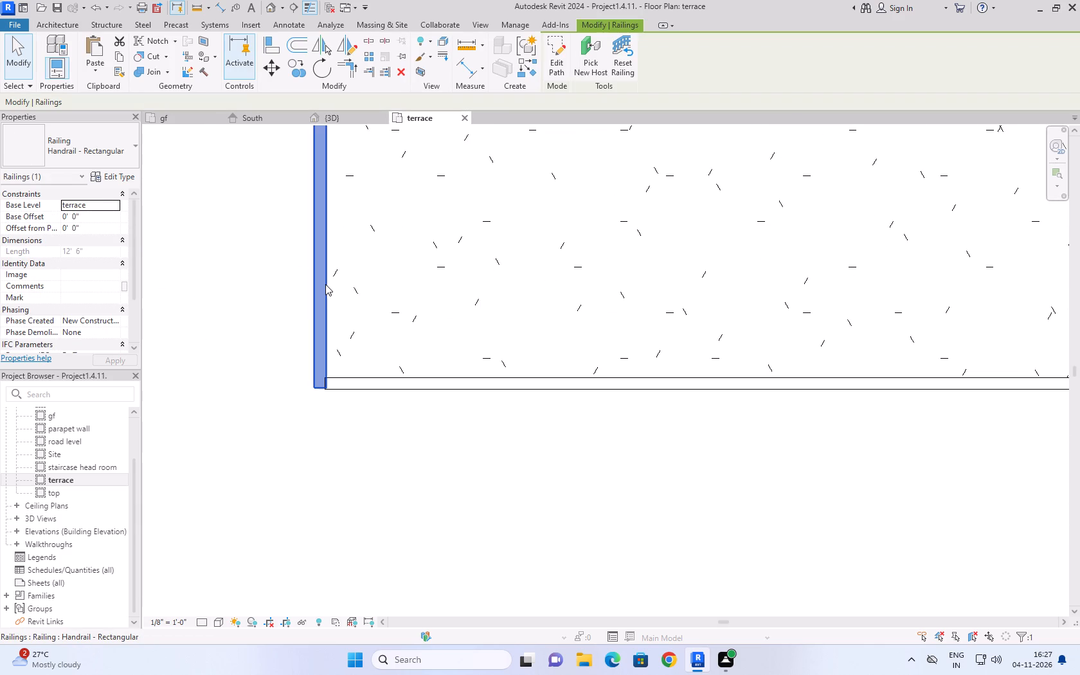
key(Right)
key(Right)
key(Right)
key(Right)
key(Left)
key(Left)
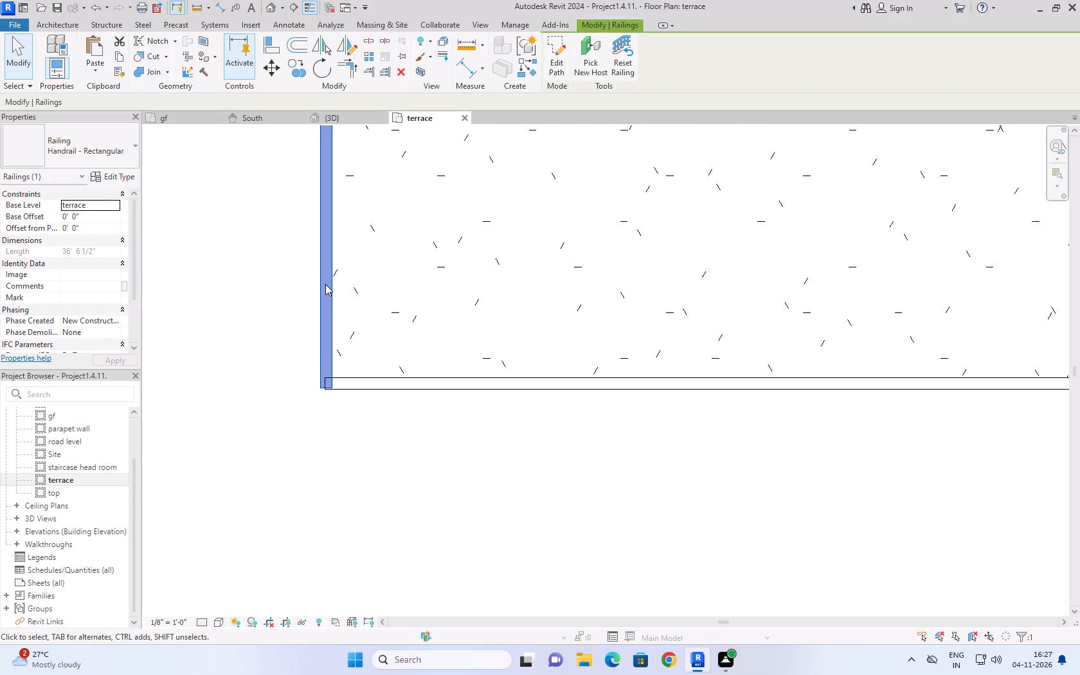
scroll(316, 349, up, 8)
key(Right)
key(Left)
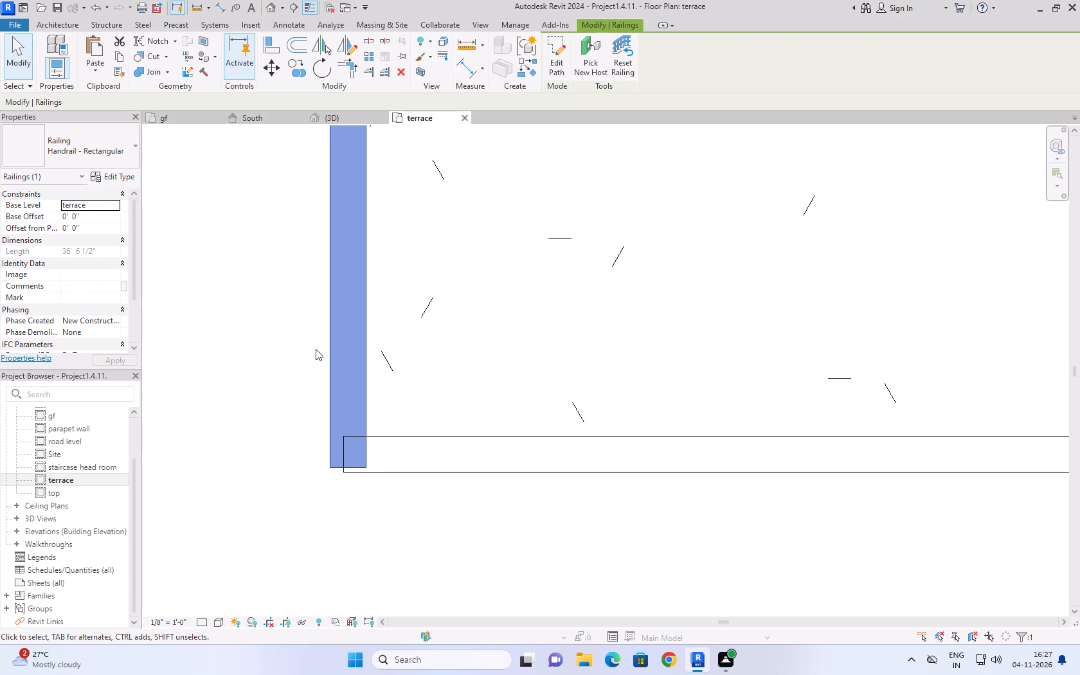
click(310, 348)
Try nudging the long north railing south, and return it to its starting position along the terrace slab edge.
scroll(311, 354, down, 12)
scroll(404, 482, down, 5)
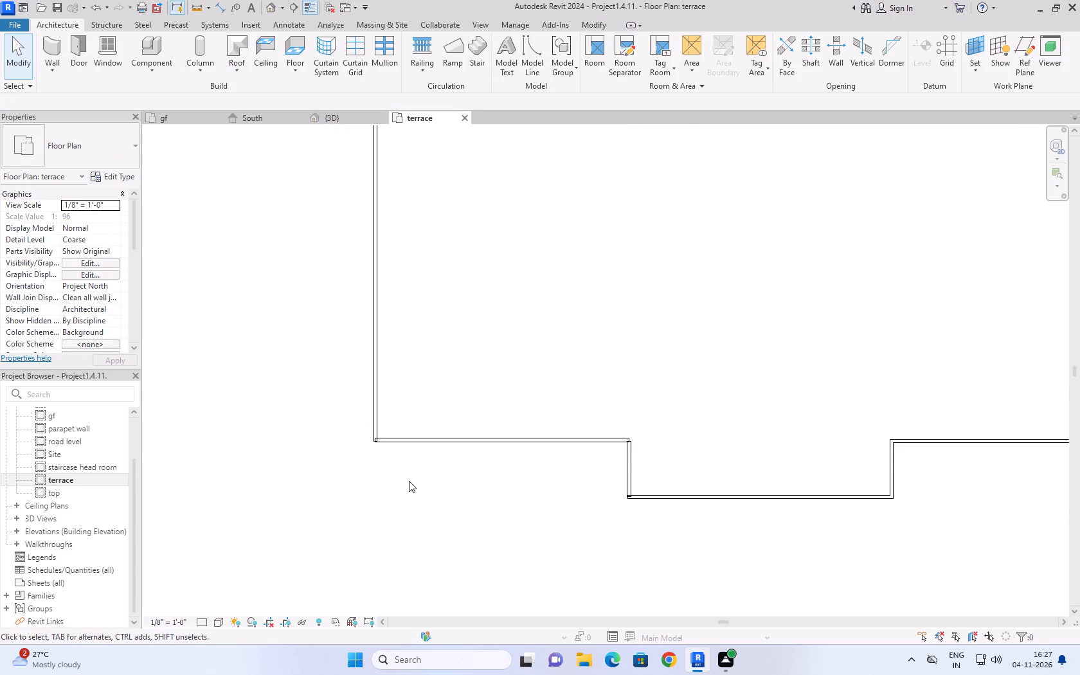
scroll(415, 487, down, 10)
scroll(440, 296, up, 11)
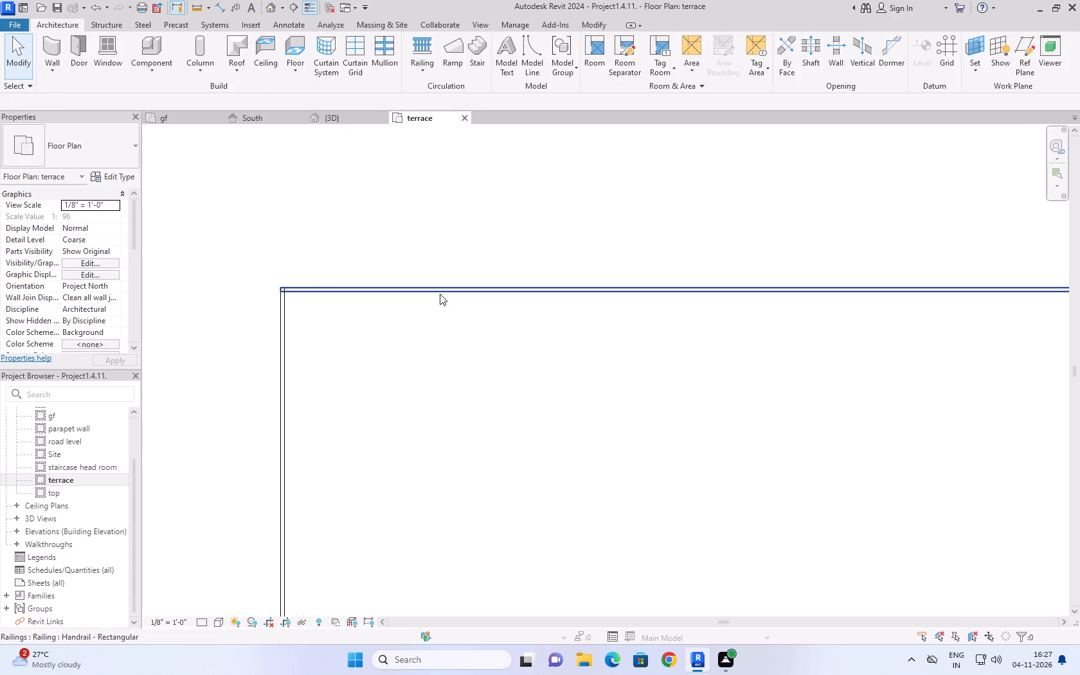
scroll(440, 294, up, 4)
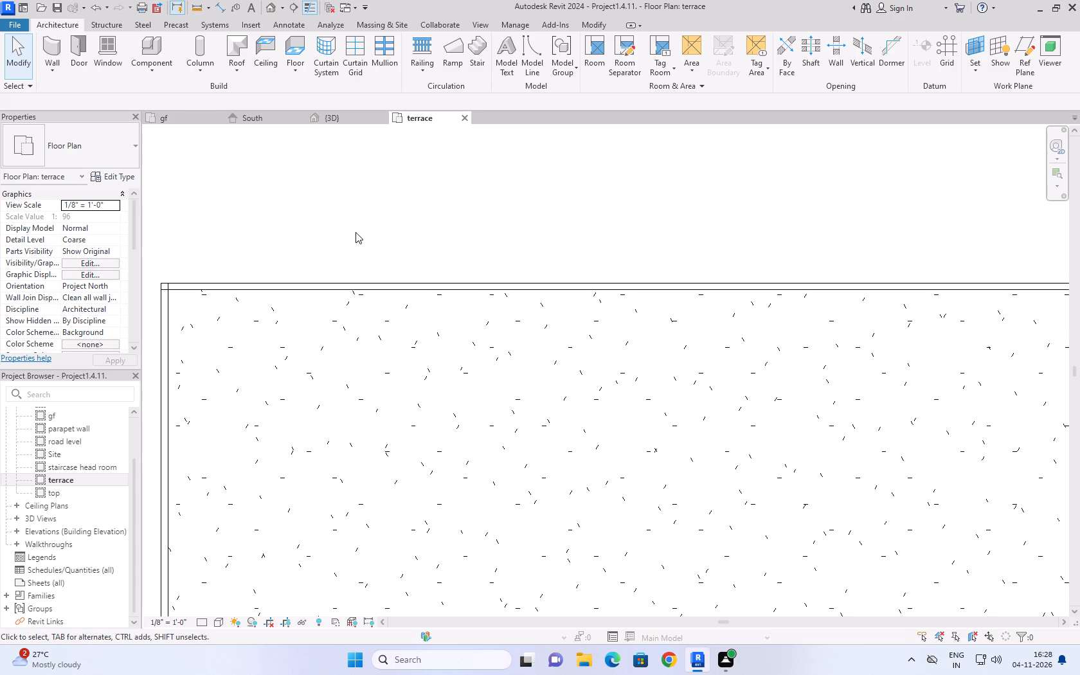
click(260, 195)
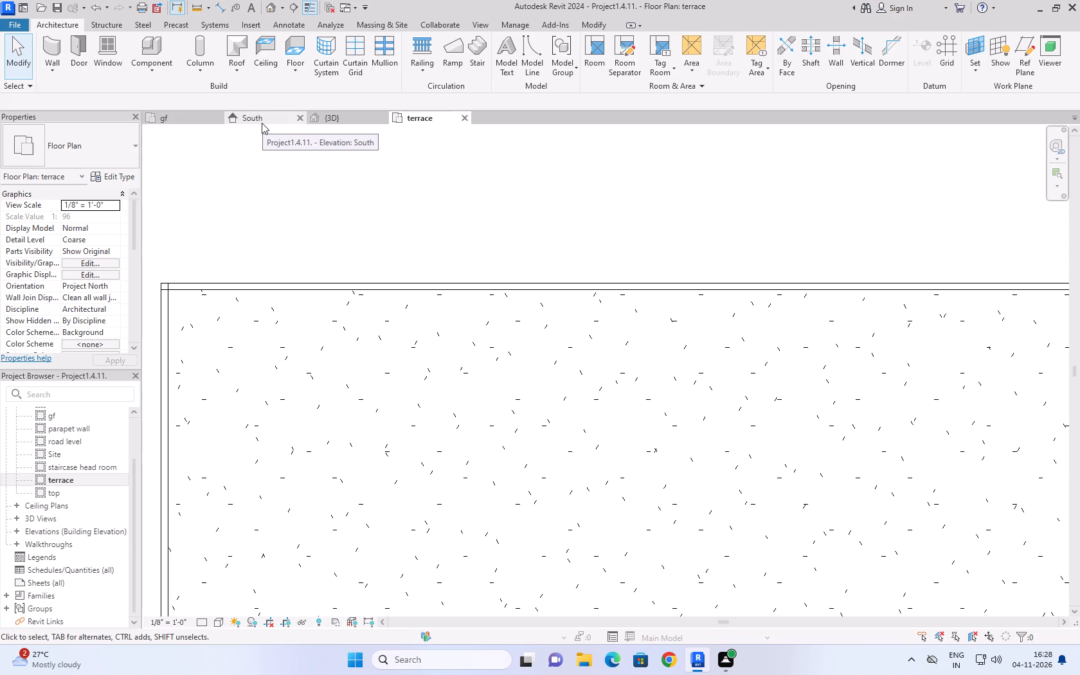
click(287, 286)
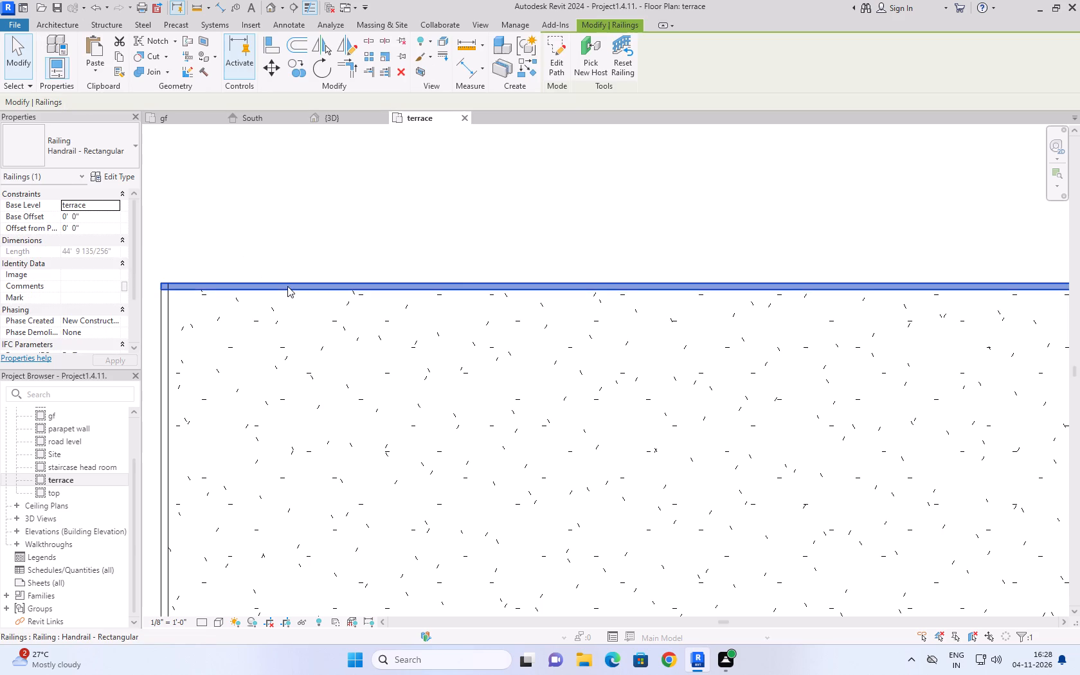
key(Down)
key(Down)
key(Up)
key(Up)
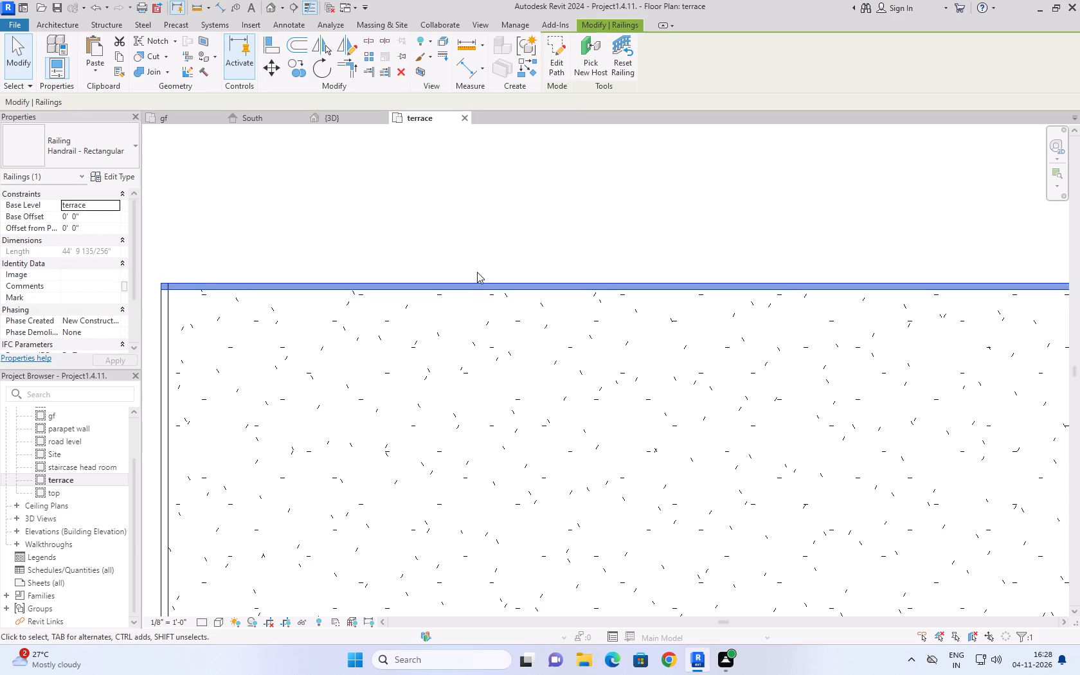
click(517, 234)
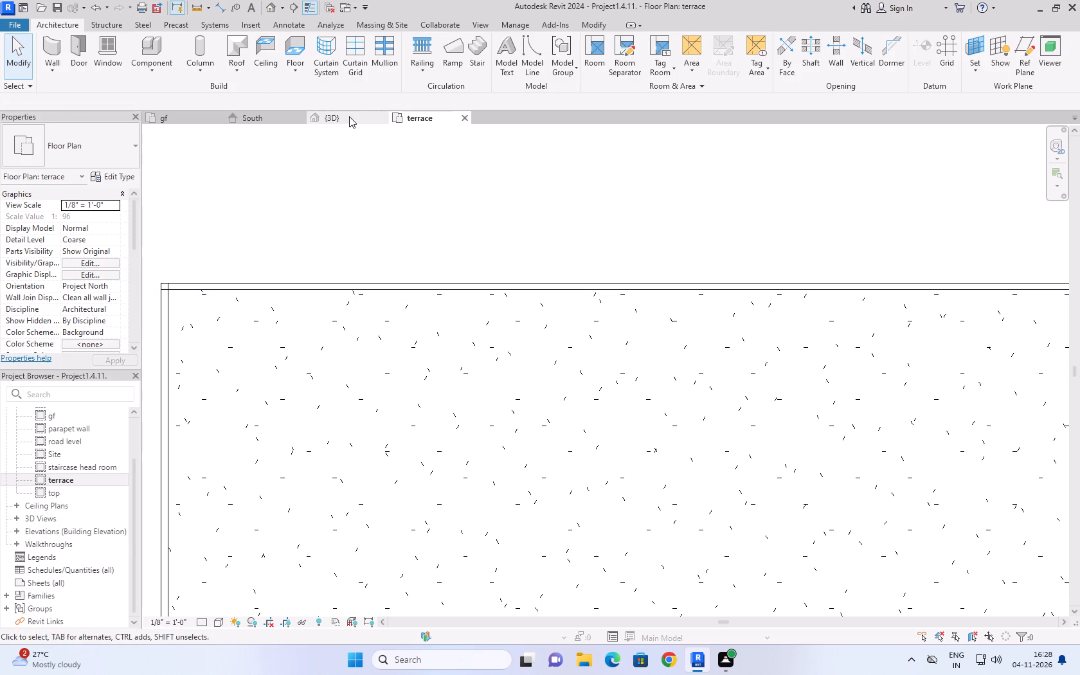
Examine the terrace railing joints around the projecting bay in 3D, and check the south elevation and gf floor plan.
click(349, 116)
click(268, 416)
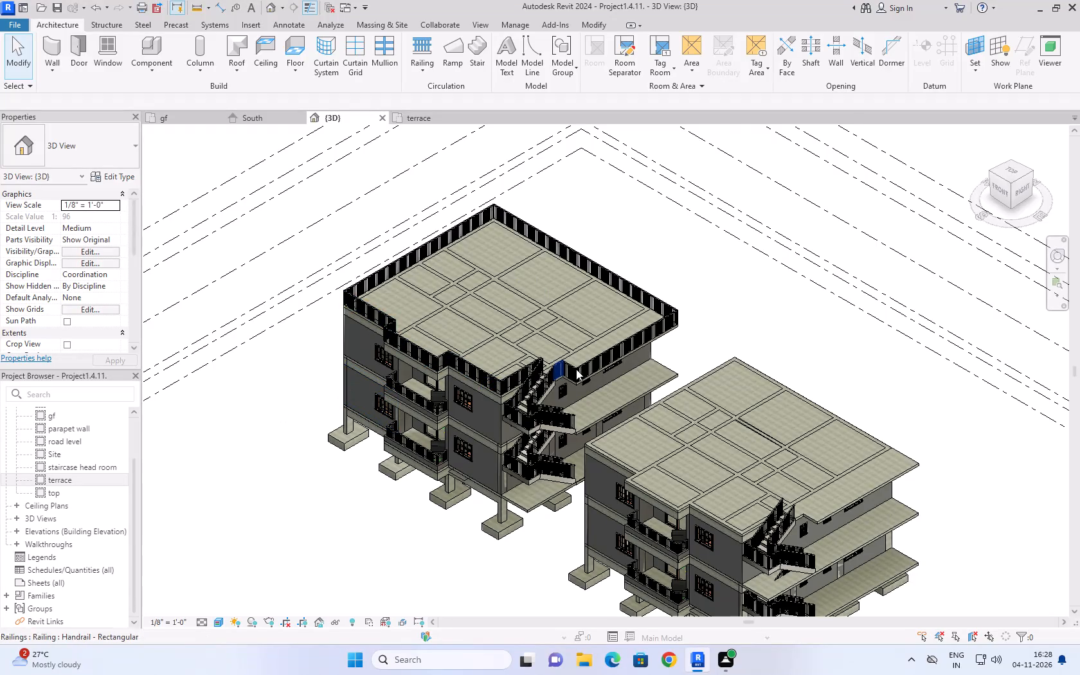
scroll(447, 373, up, 6)
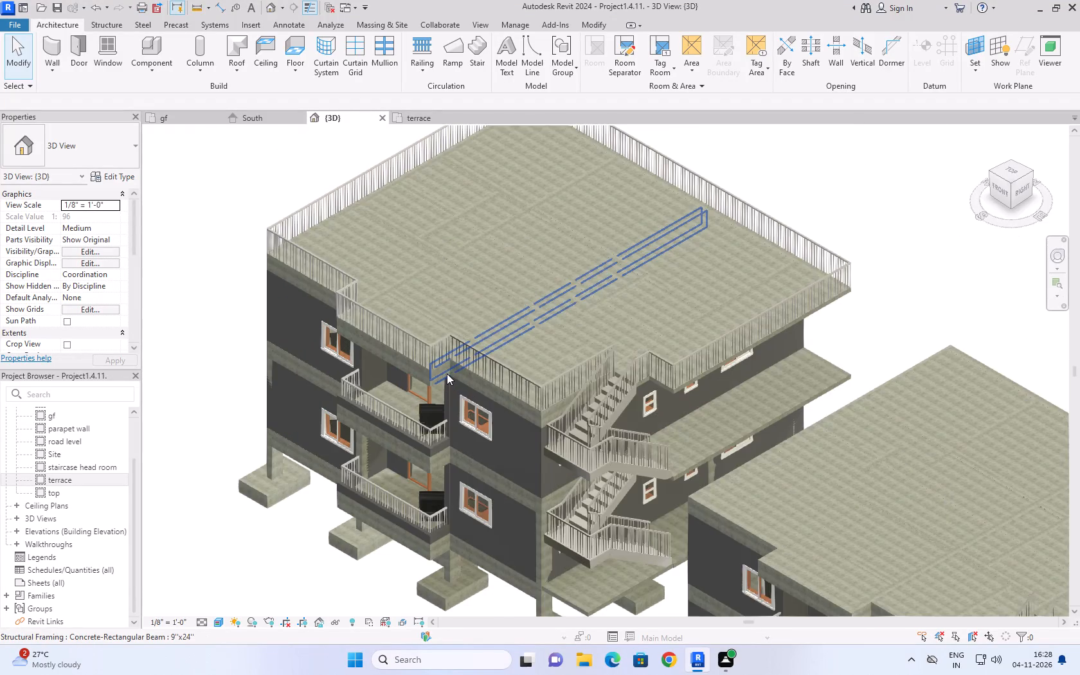
scroll(447, 373, up, 12)
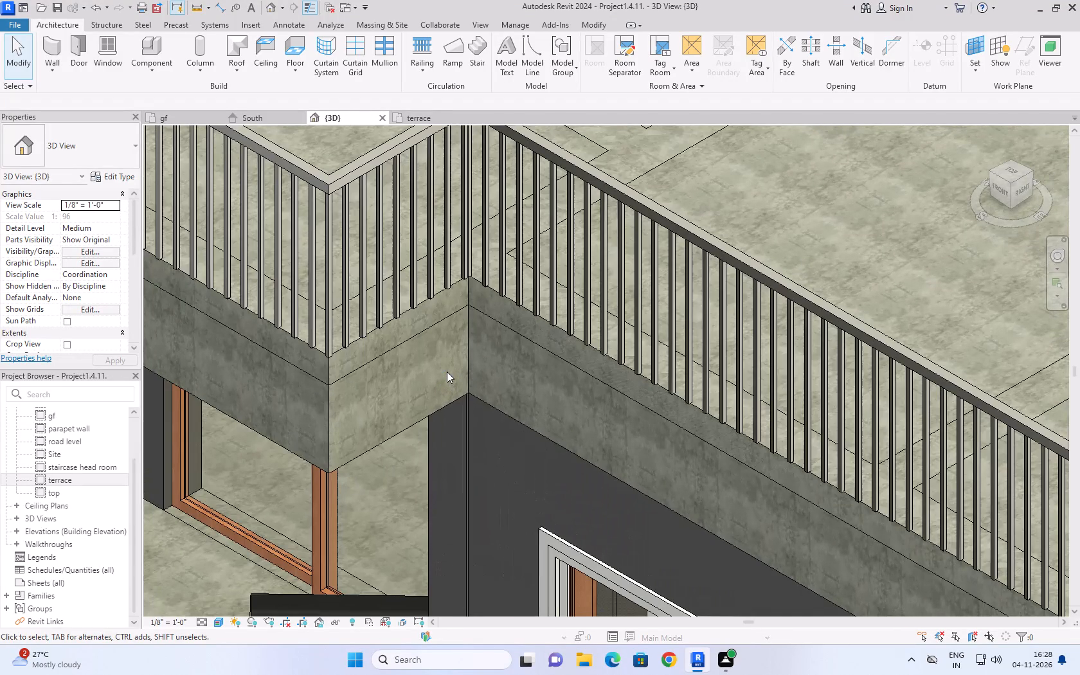
scroll(447, 372, down, 18)
click(261, 118)
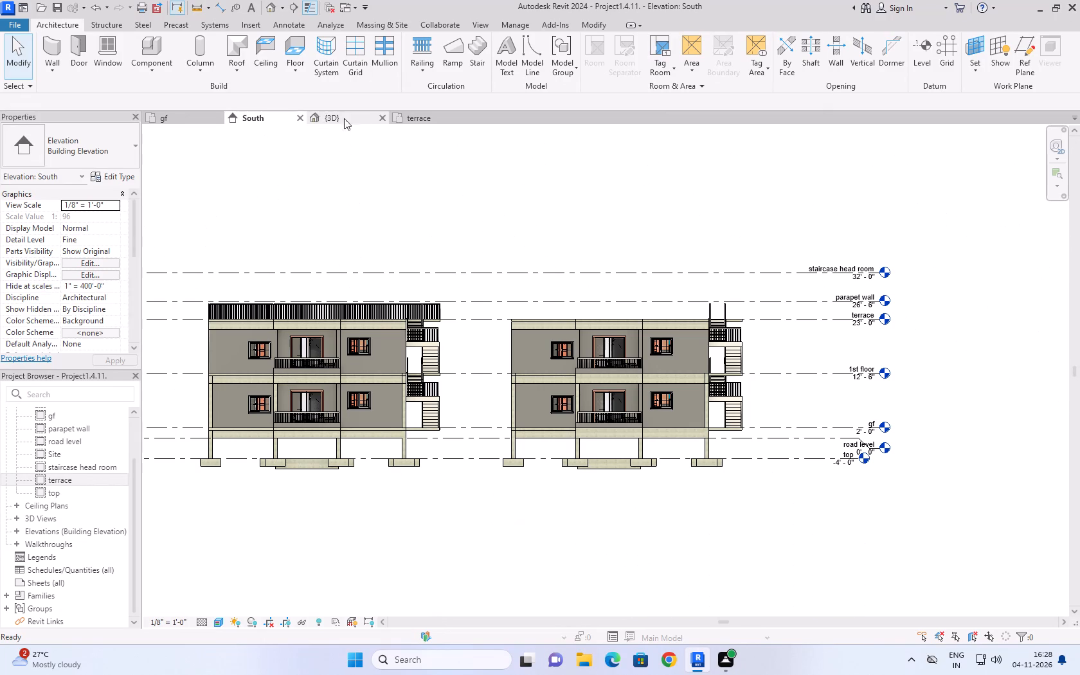
click(171, 120)
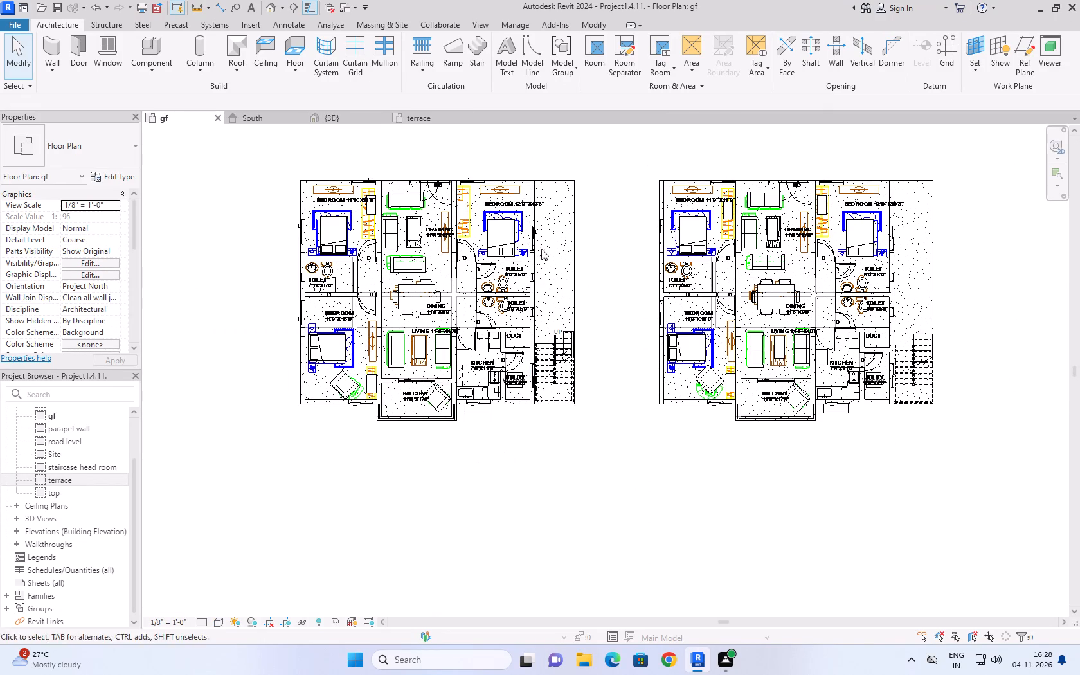
Return to the terrace floor plan and nudge the south railing wrapping the projecting bay slightly north and west towards the slab edges.
click(419, 117)
scroll(510, 359, down, 7)
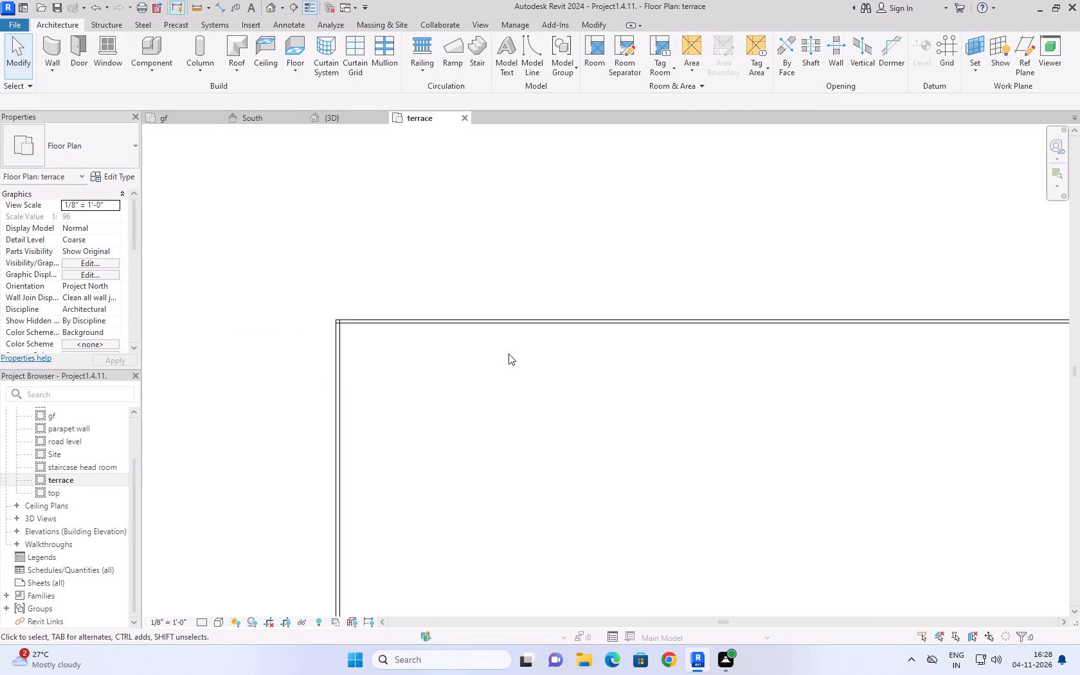
scroll(509, 354, down, 8)
scroll(573, 583, up, 14)
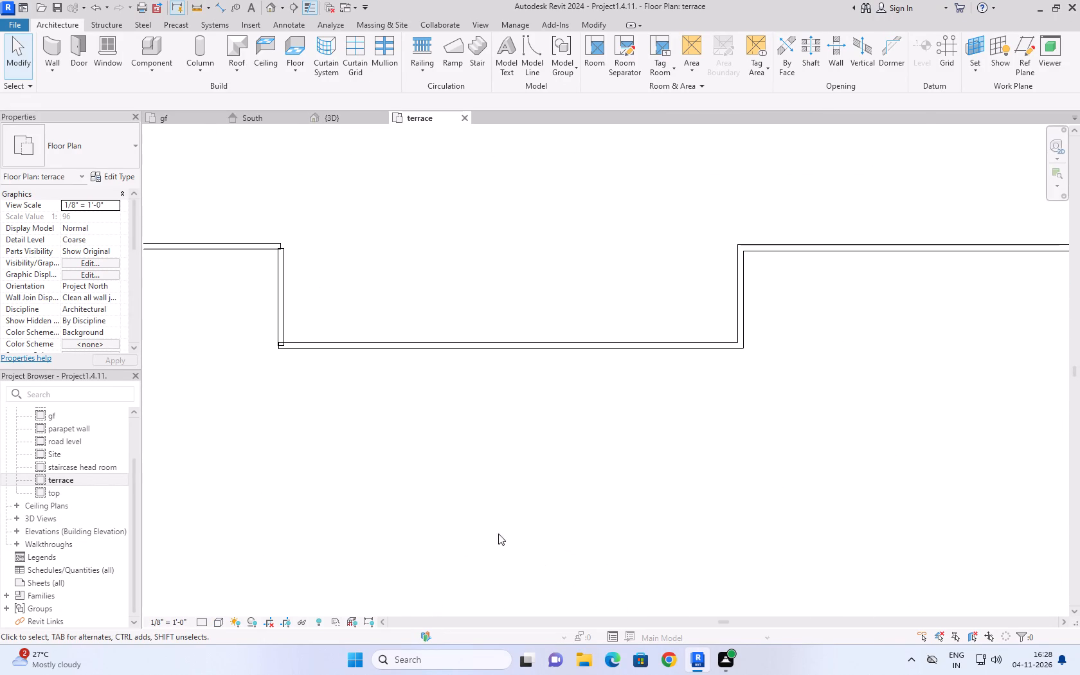
click(309, 341)
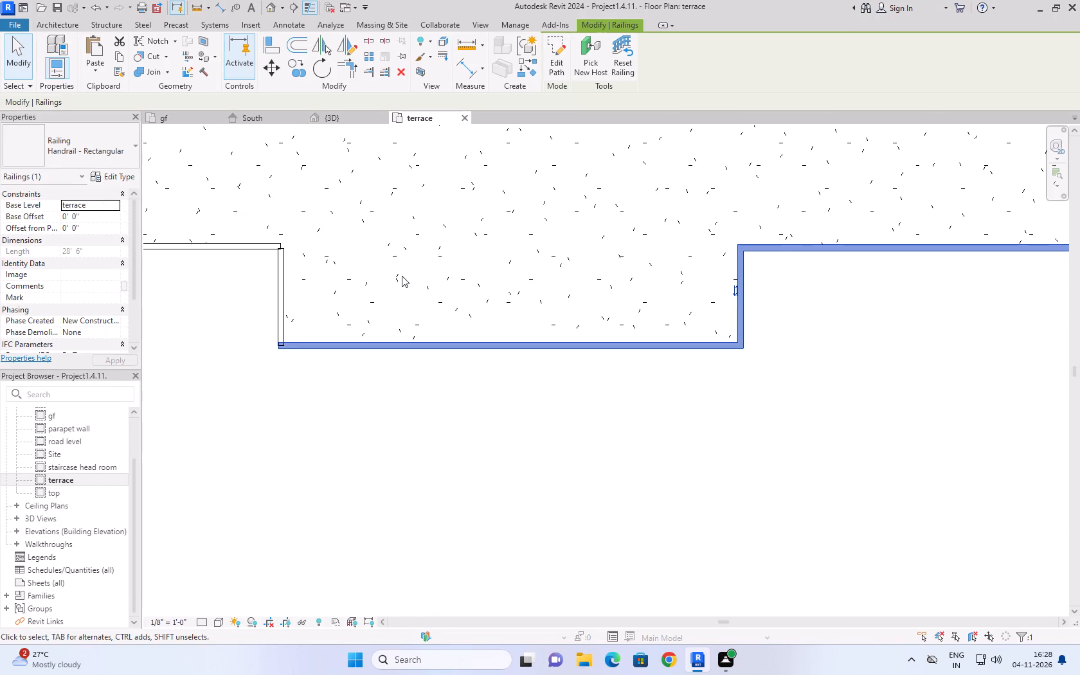
key(Up)
key(Up)
key(Up)
key(Down)
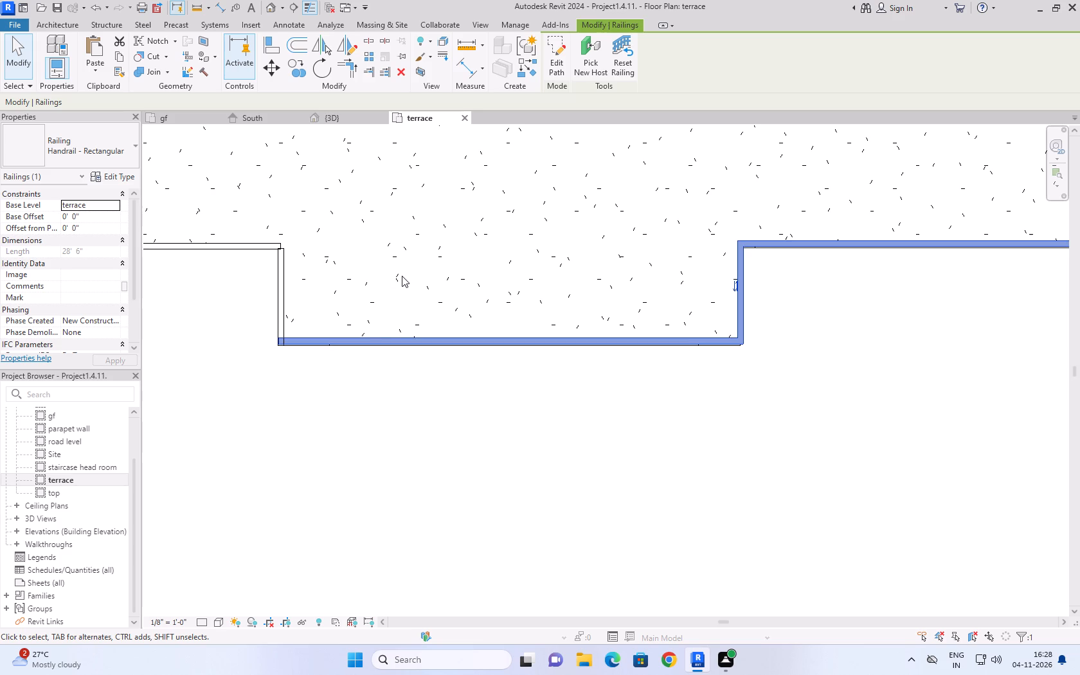
key(Down)
key(Left)
key(Left)
key(Left)
key(Right)
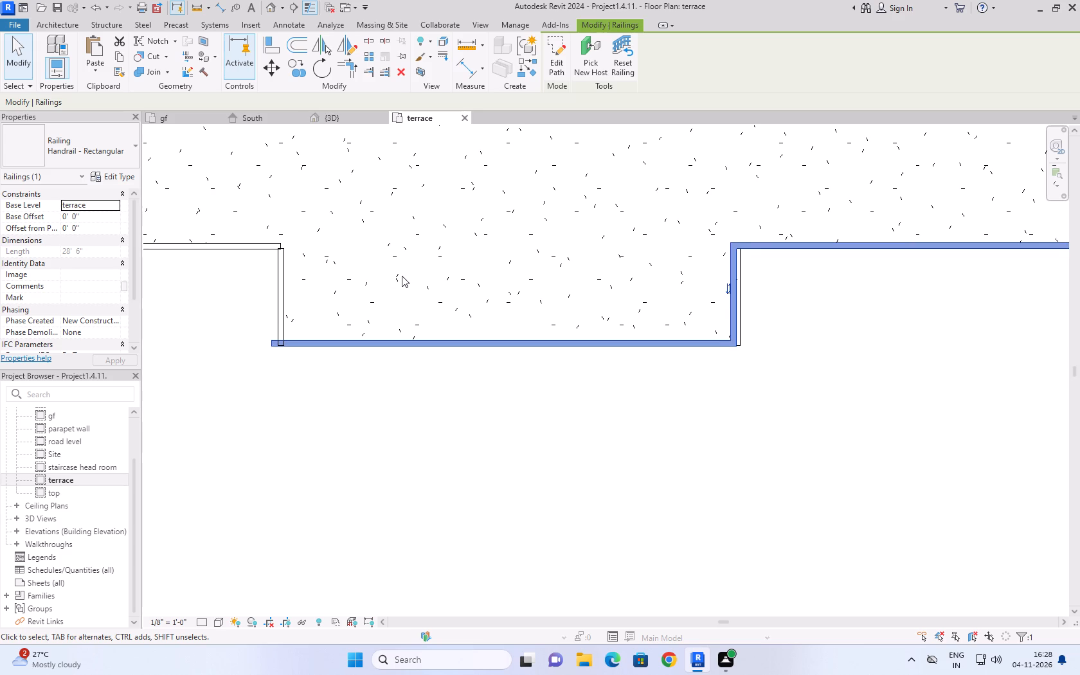
key(Right)
click(478, 421)
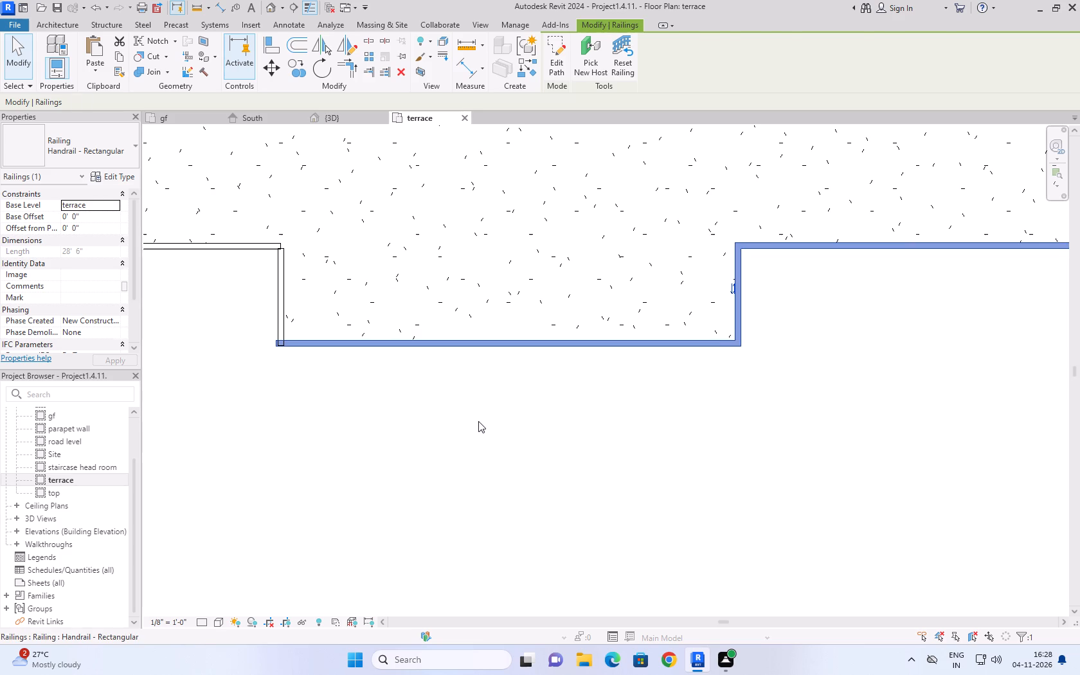
Nudge the railing wrapping the projecting bay east past the west side railing, and slightly north of the slab edge.
click(361, 341)
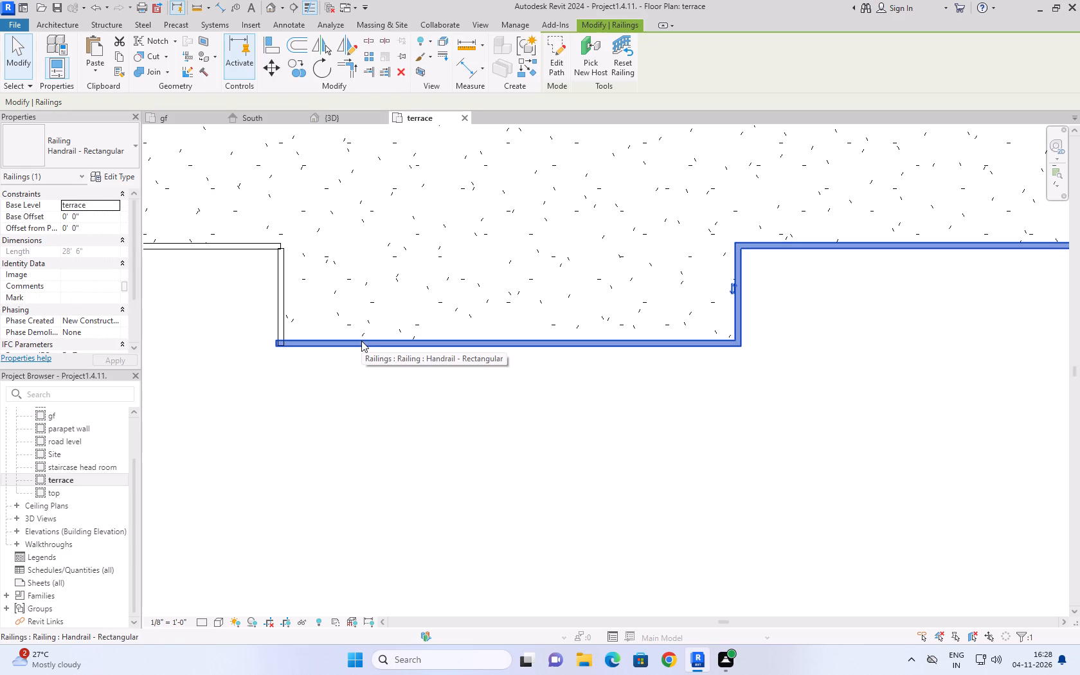
key(Right)
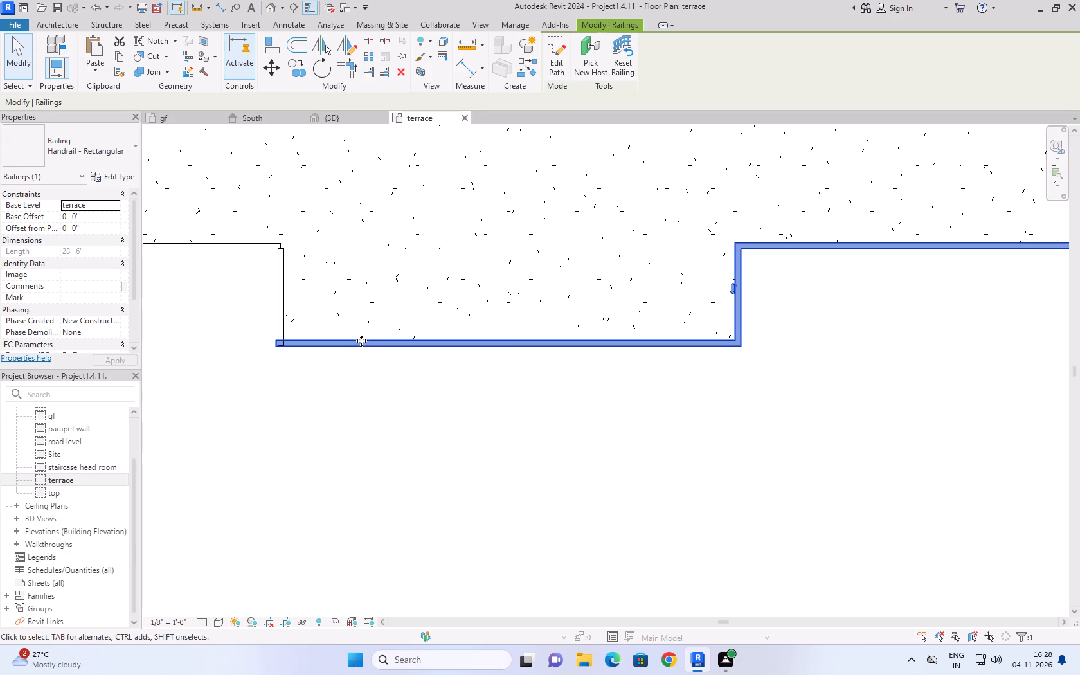
key(Right)
key(Right)
key(Right)
key(Left)
key(Right)
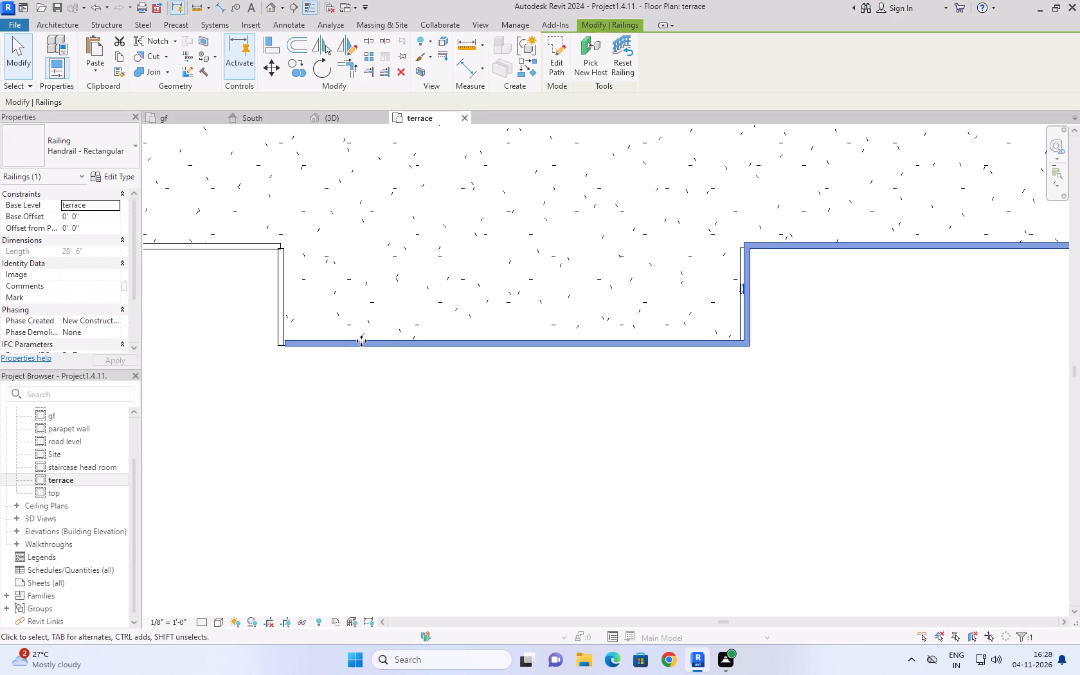
key(Right)
key(Right)
key(Down)
key(Down)
key(Up)
key(Up)
key(Up)
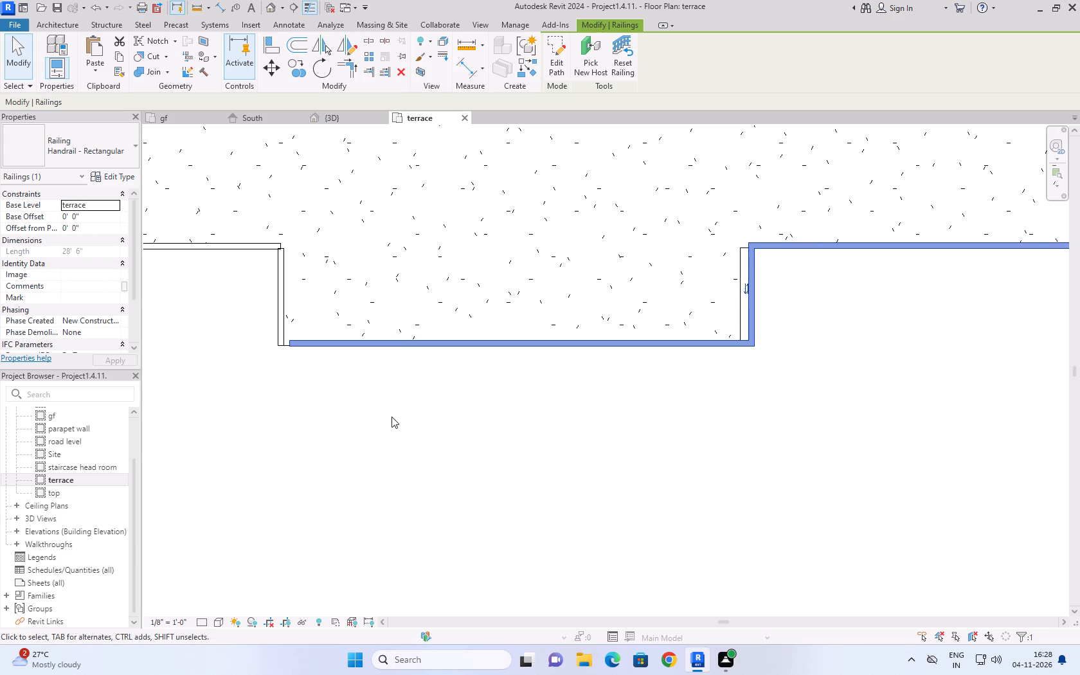
key(Up)
click(392, 417)
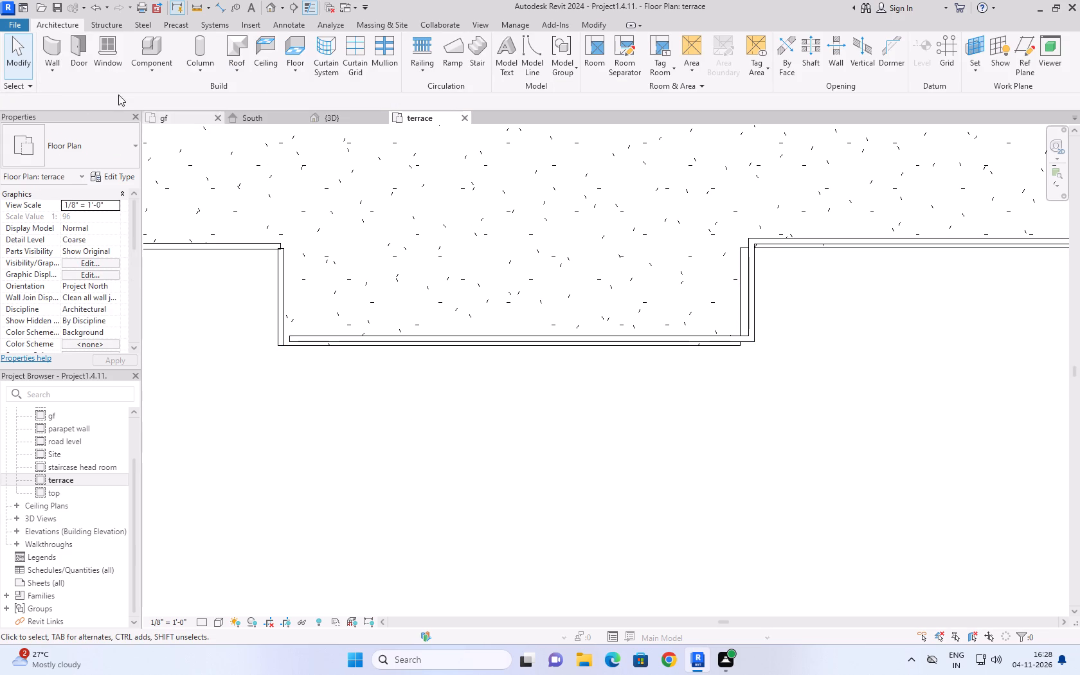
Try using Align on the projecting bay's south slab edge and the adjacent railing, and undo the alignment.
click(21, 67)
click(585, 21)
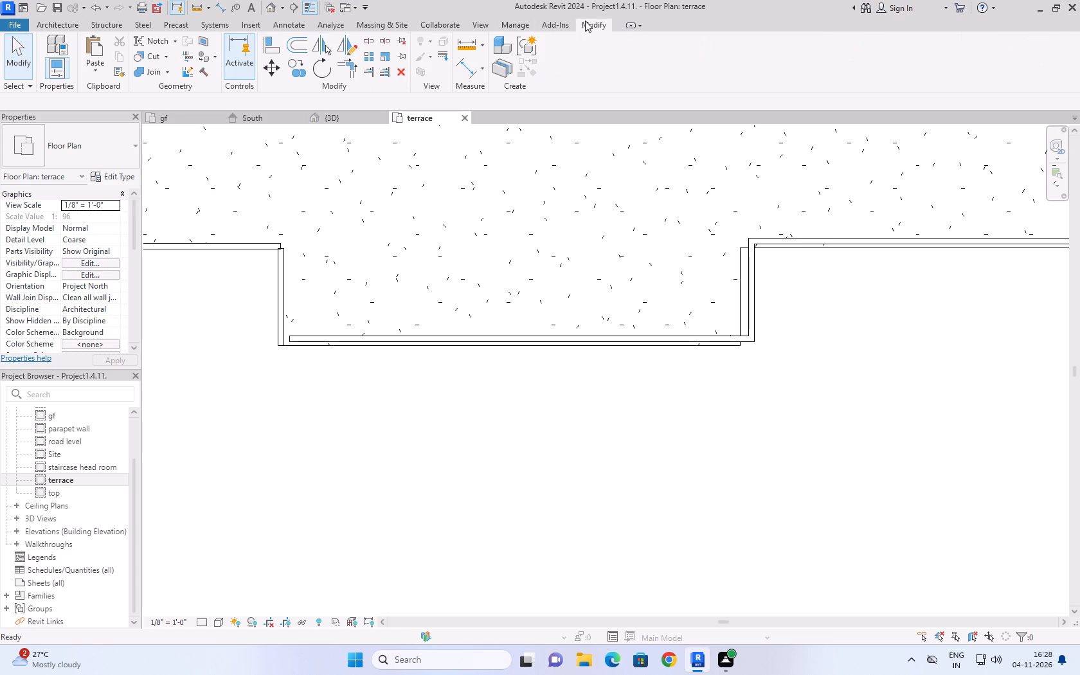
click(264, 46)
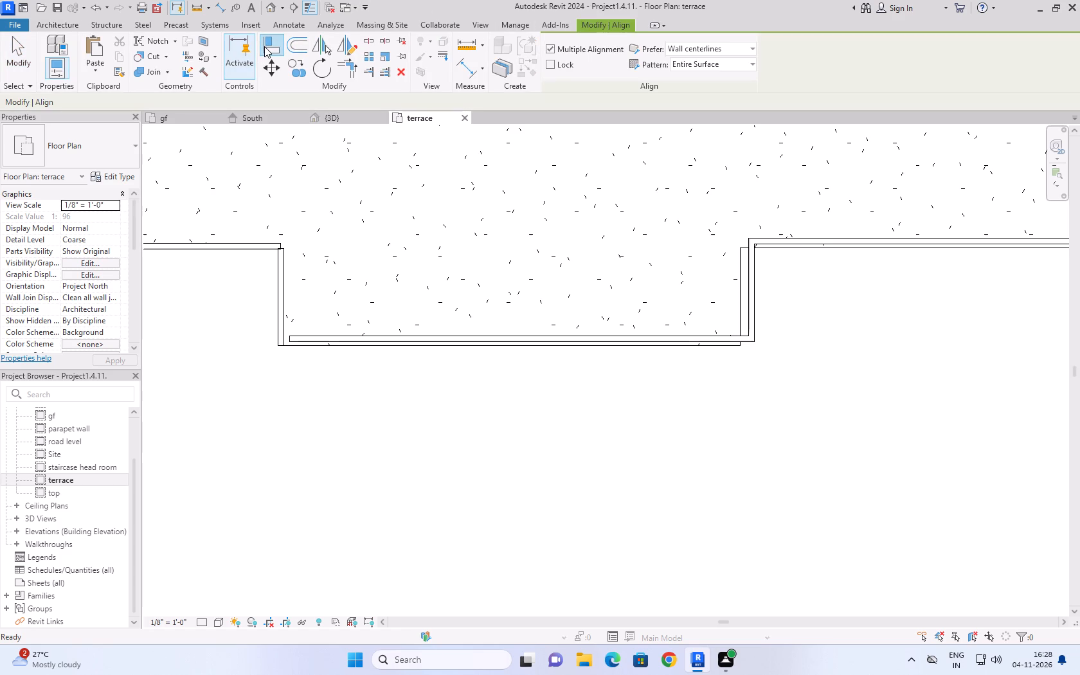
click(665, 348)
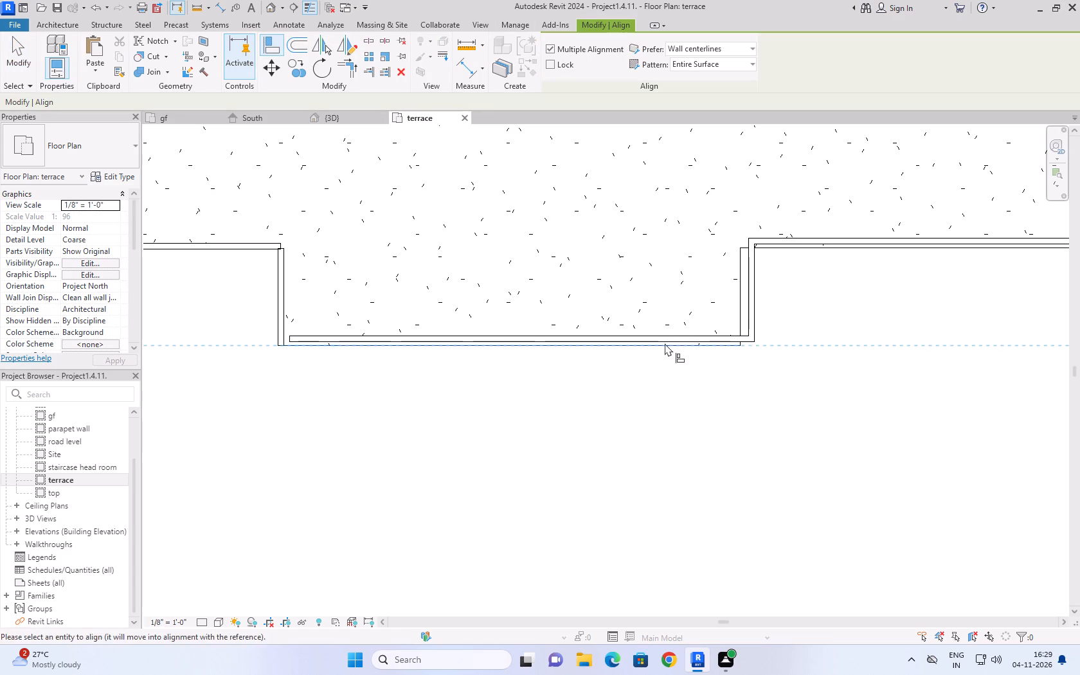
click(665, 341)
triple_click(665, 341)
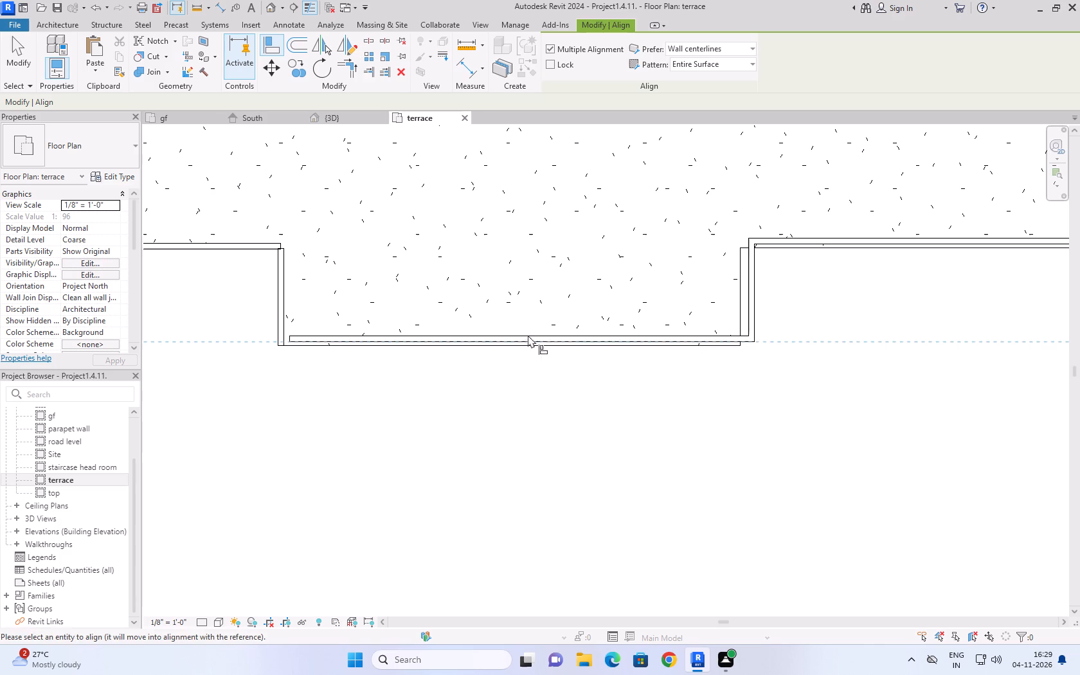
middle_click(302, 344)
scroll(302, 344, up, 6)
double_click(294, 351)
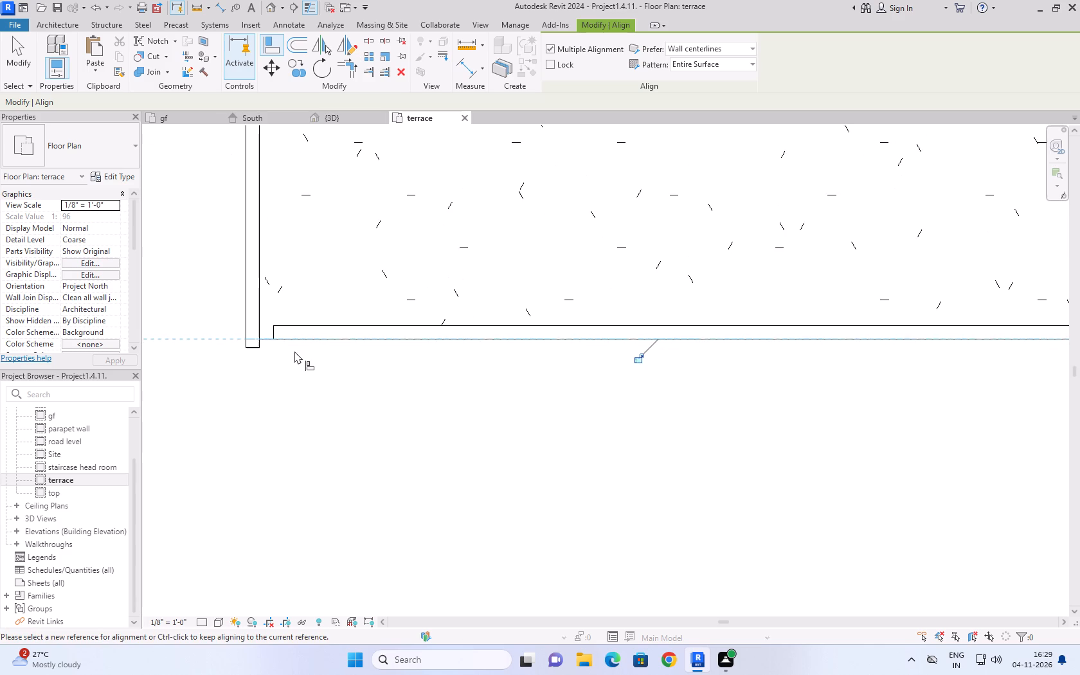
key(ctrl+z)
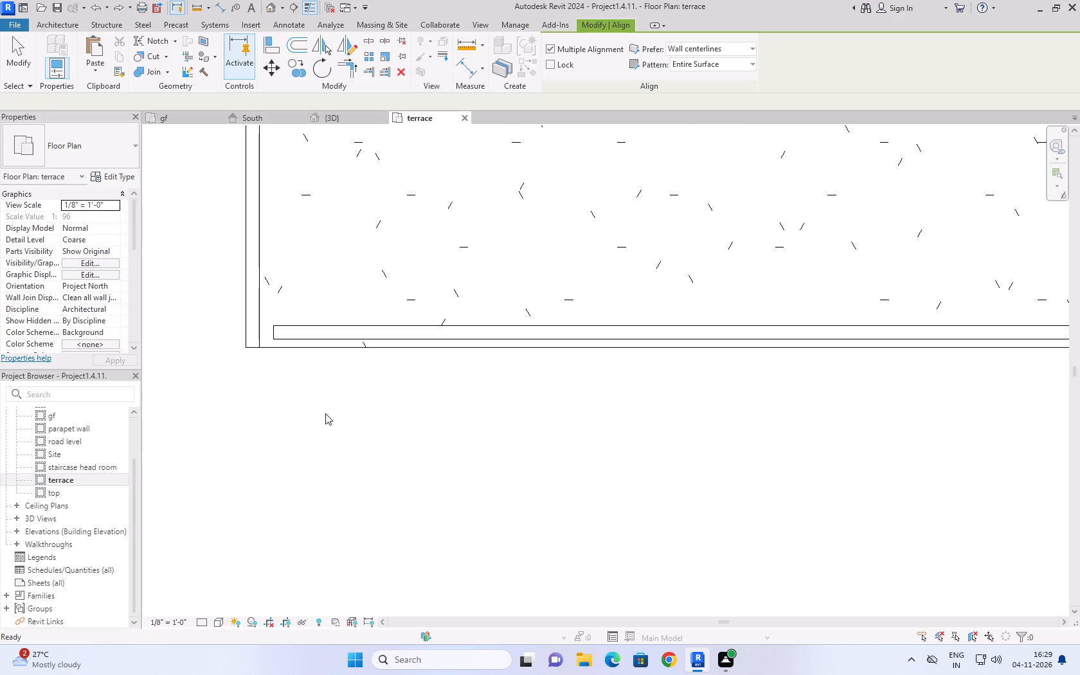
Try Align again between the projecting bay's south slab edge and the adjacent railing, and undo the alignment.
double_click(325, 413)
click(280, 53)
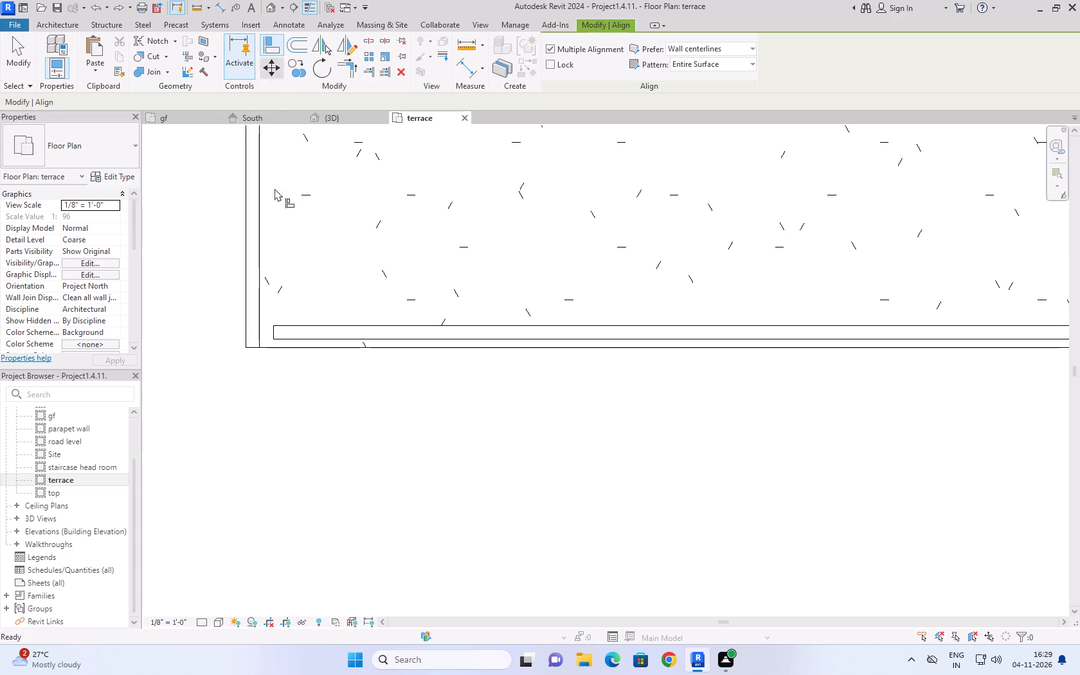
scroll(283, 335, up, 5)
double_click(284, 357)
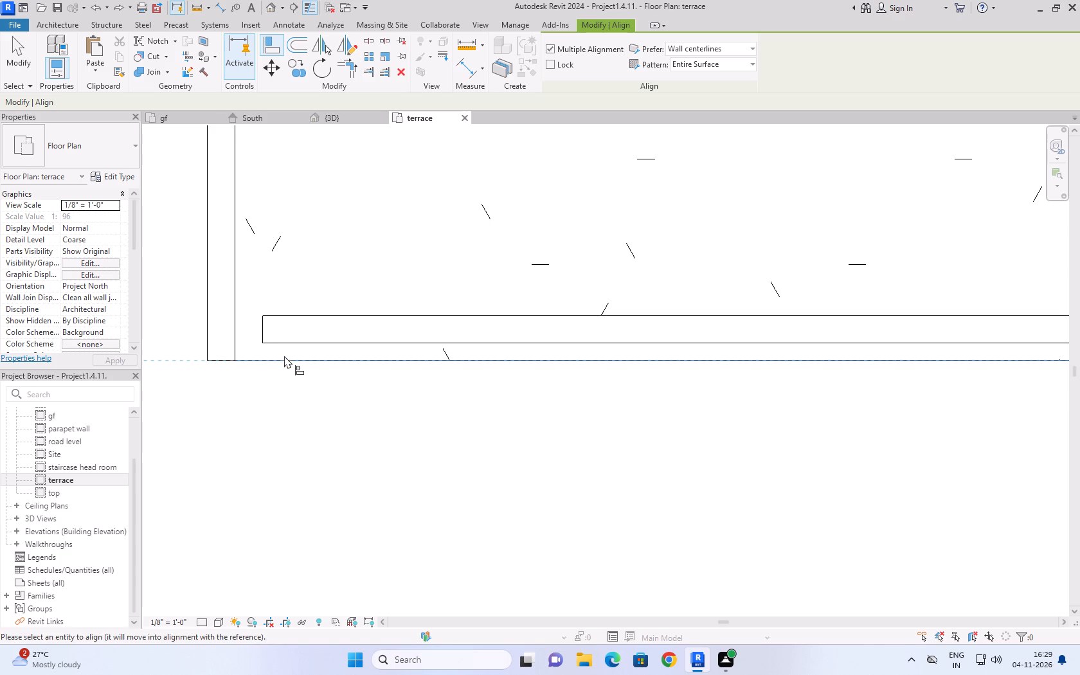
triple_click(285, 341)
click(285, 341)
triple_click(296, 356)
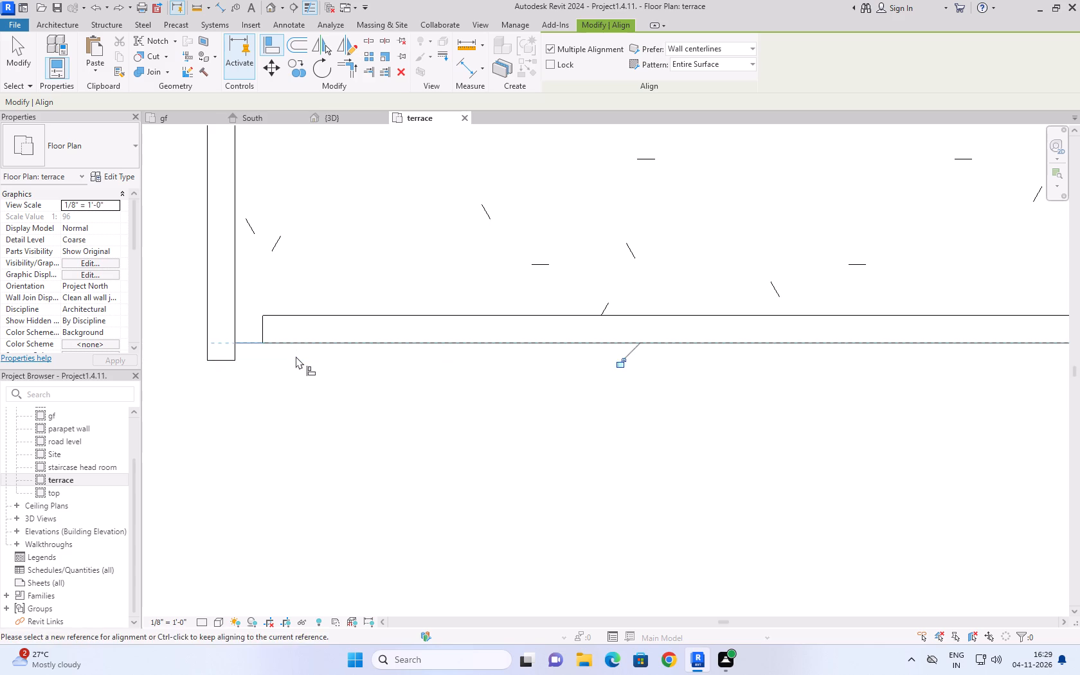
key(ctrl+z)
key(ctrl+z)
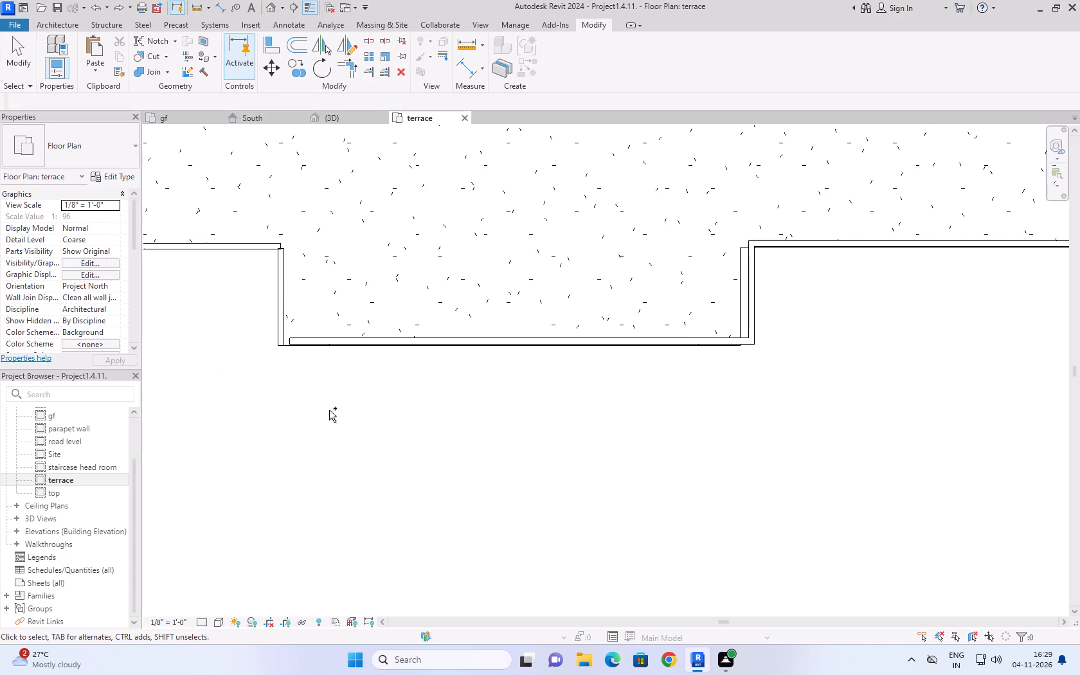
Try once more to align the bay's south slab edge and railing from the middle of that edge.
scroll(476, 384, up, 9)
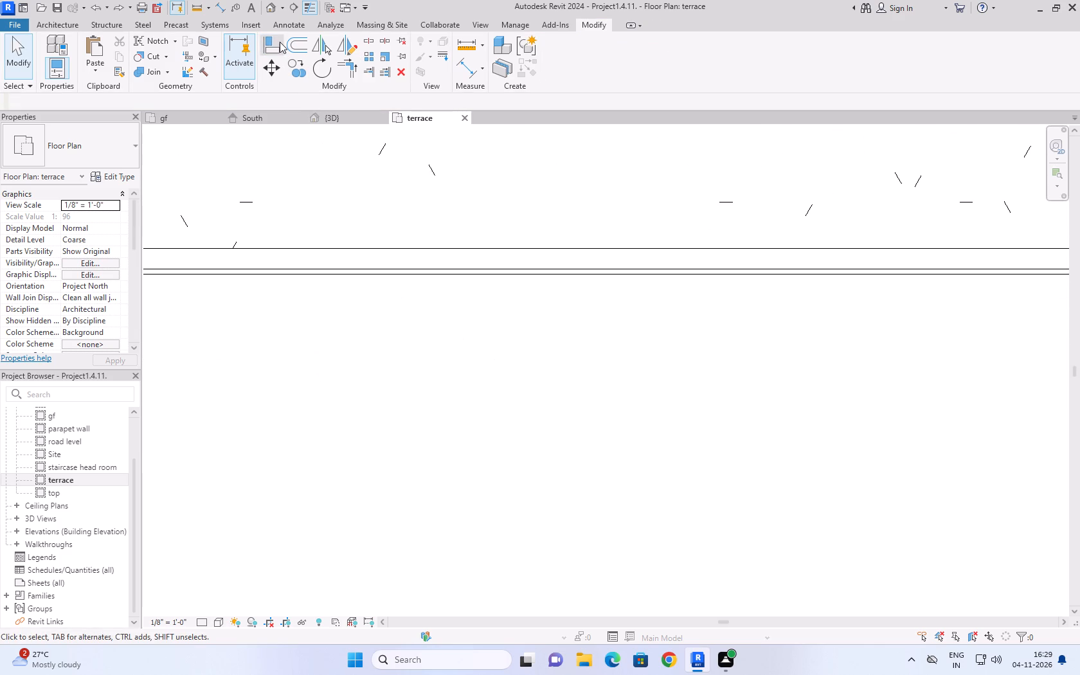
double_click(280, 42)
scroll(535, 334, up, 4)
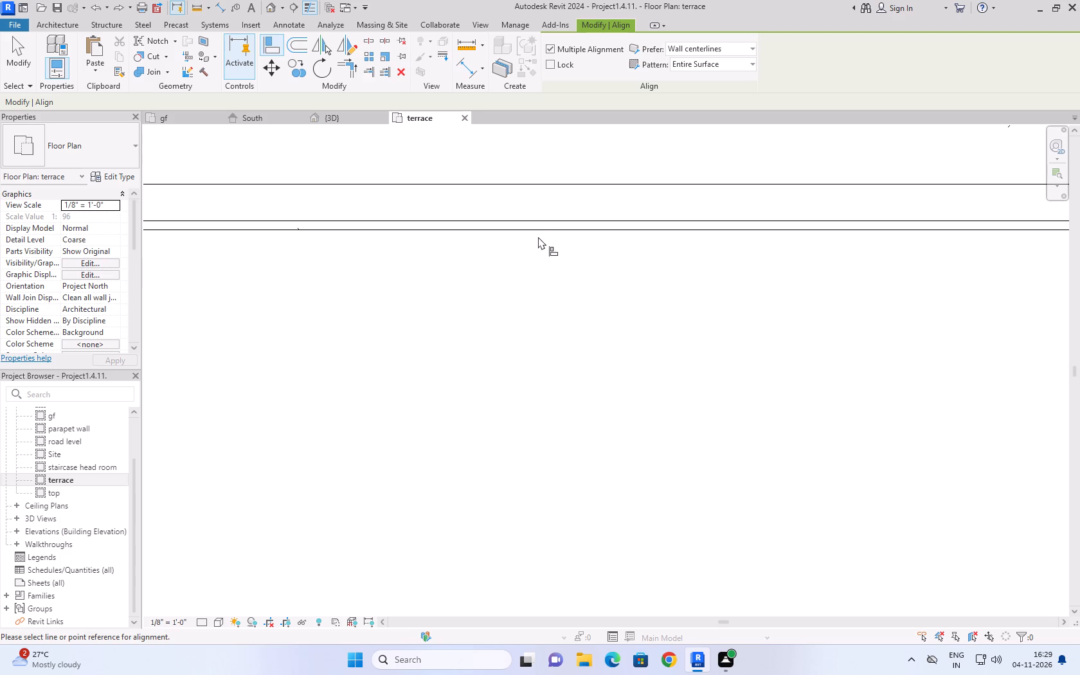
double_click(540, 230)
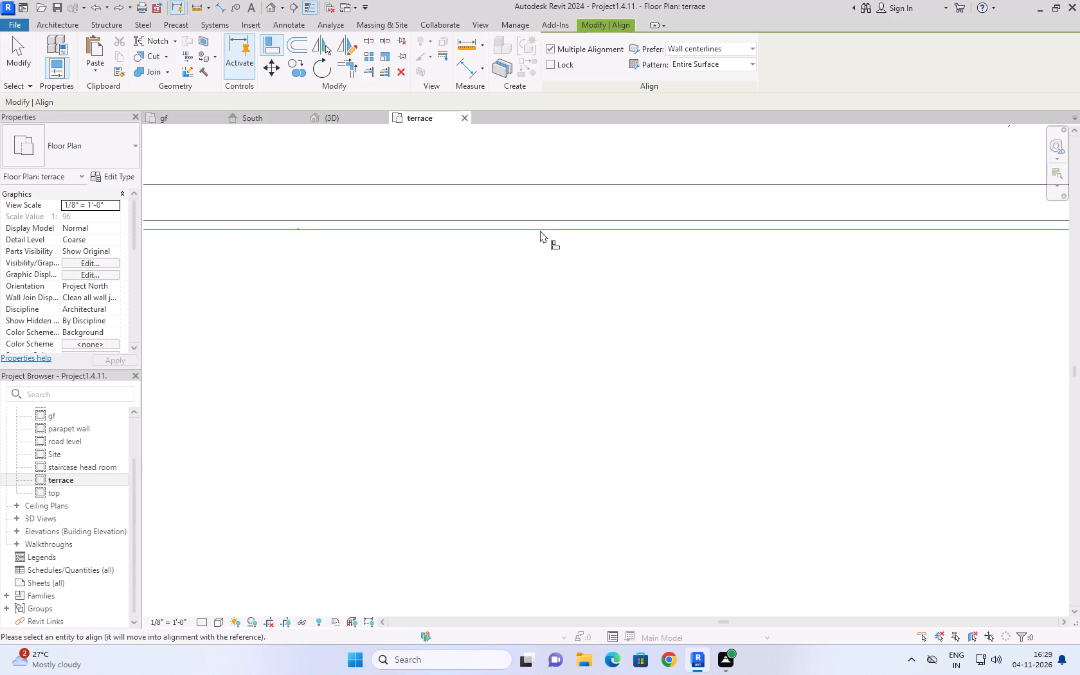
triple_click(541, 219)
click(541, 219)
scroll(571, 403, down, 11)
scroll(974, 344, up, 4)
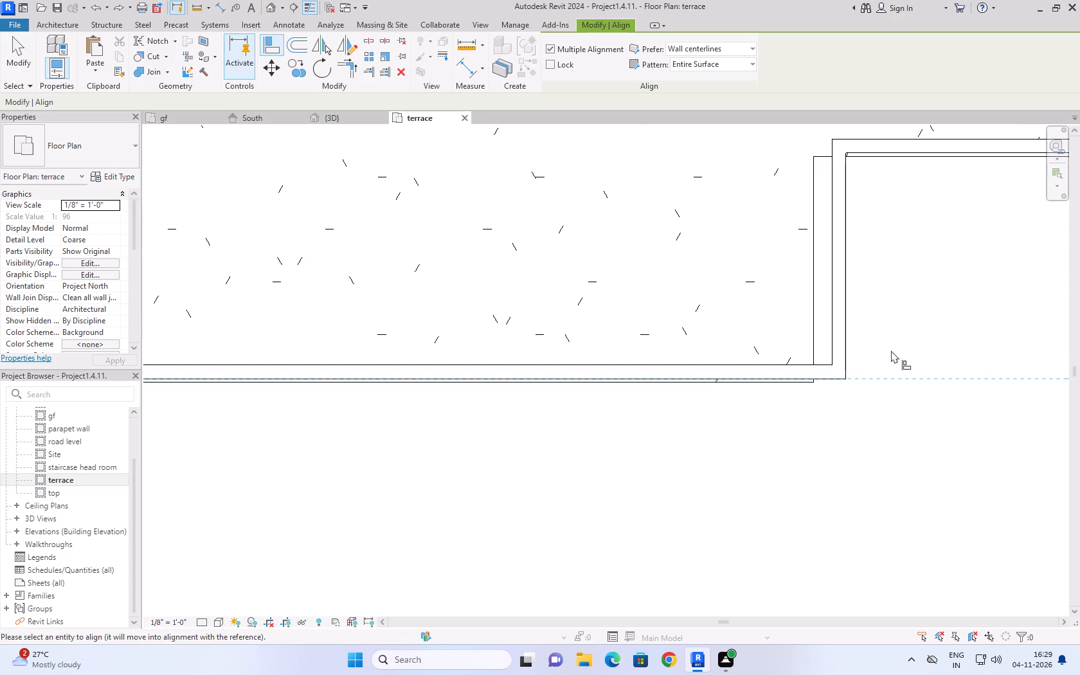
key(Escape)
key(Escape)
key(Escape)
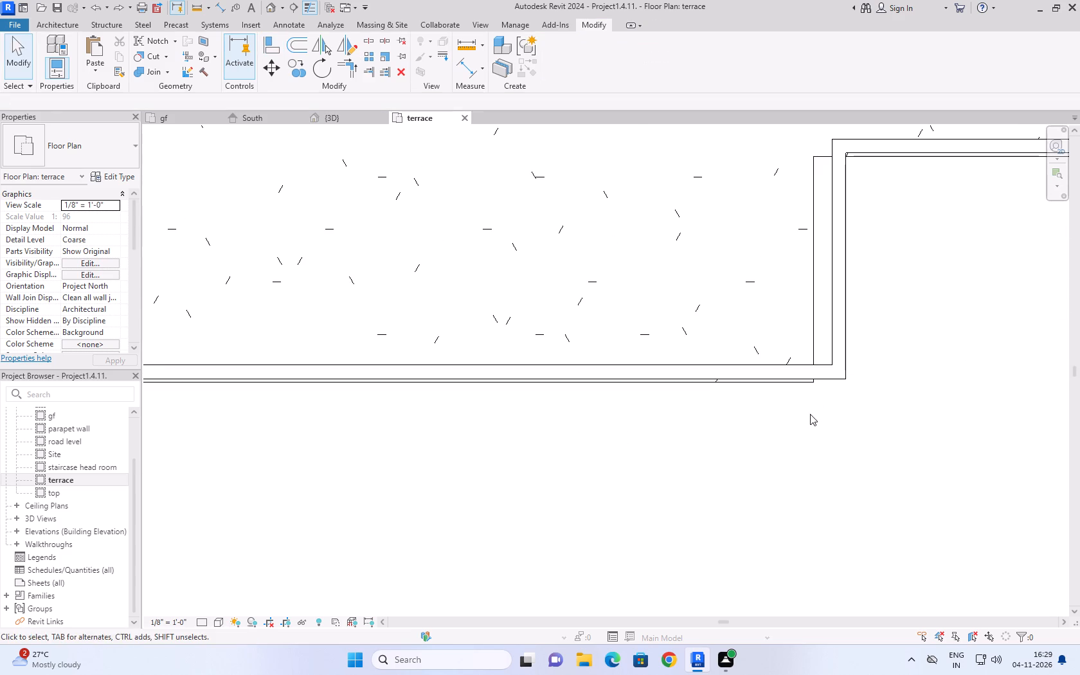
Nudge the railing wrapping the projecting bay west to the bay's east slab edge, with small south and east corrections.
click(793, 367)
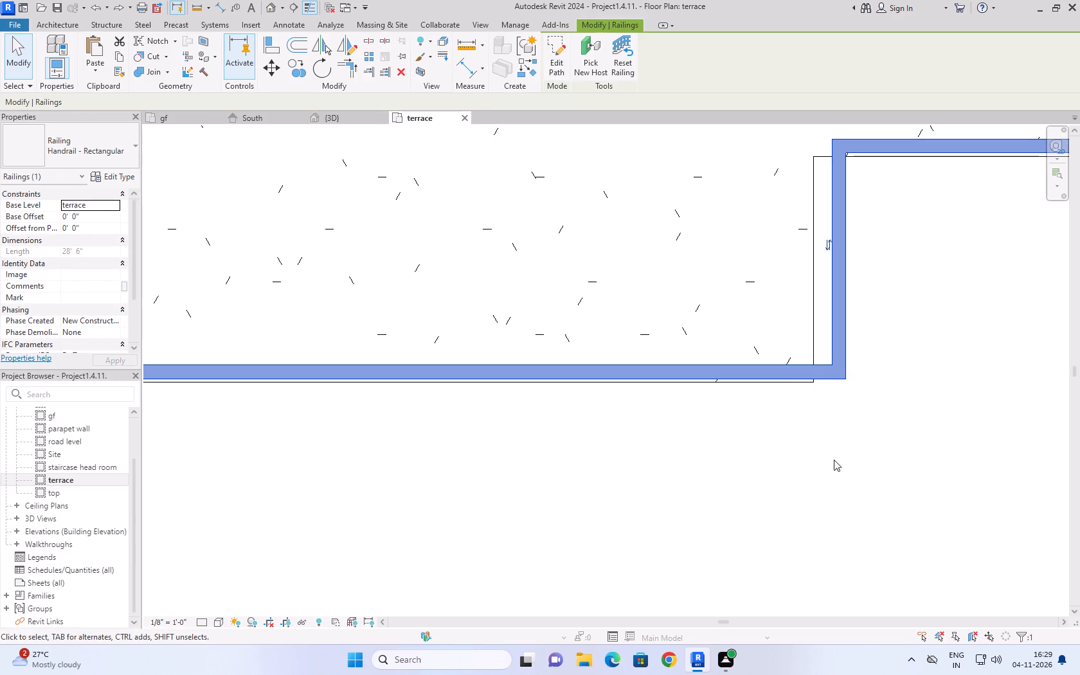
key(Left)
key(Left)
key(Left)
key(Left)
key(Left)
key(Left)
key(Left)
key(Left)
key(Left)
key(Left)
key(Left)
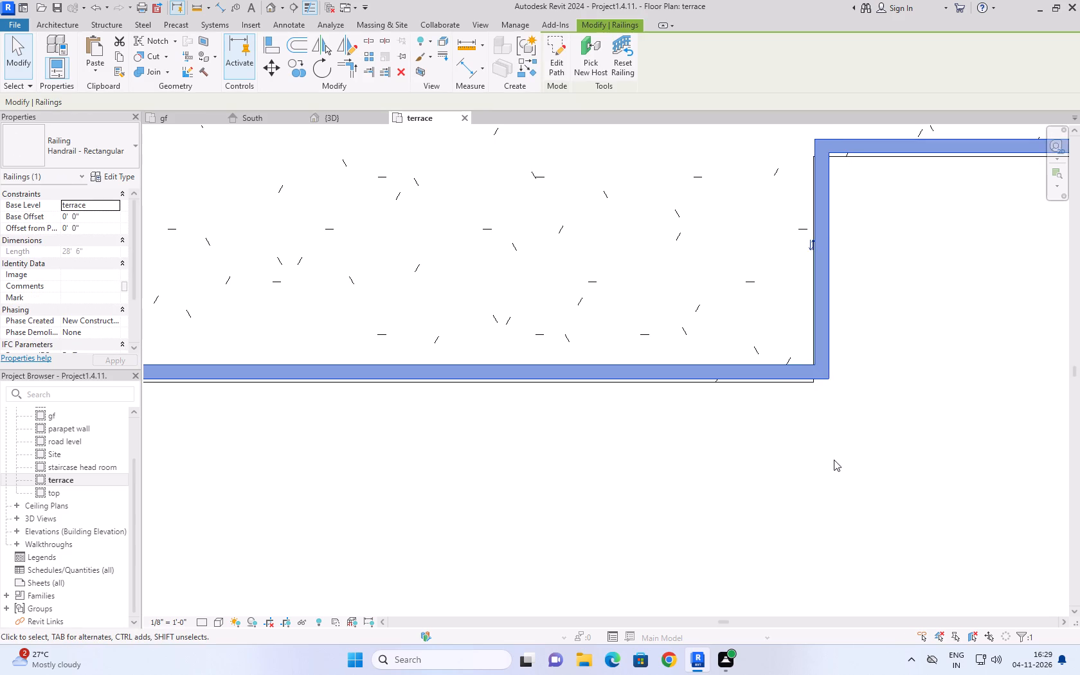
key(Left)
key(Left)
key(Left)
key(Left)
key(Left)
key(Left)
key(Left)
key(Left)
key(Left)
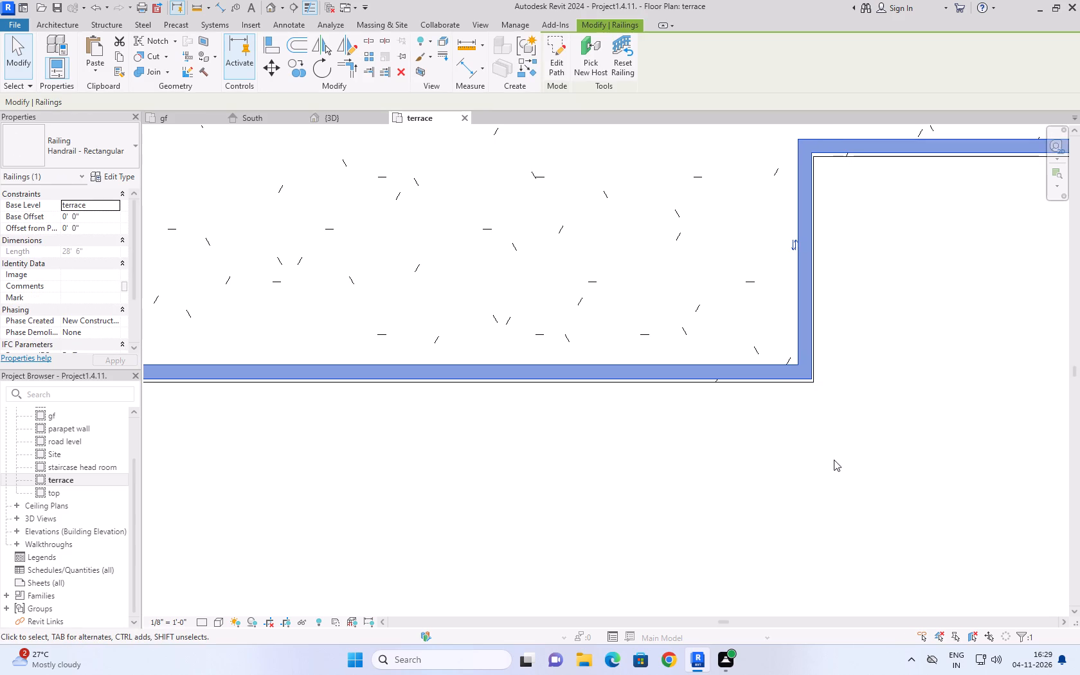
key(Down)
key(Down)
key(Right)
Shift the bay's south railing so its west end overlaps the west side railing, nearly flush with its outer face.
scroll(834, 460, down, 2)
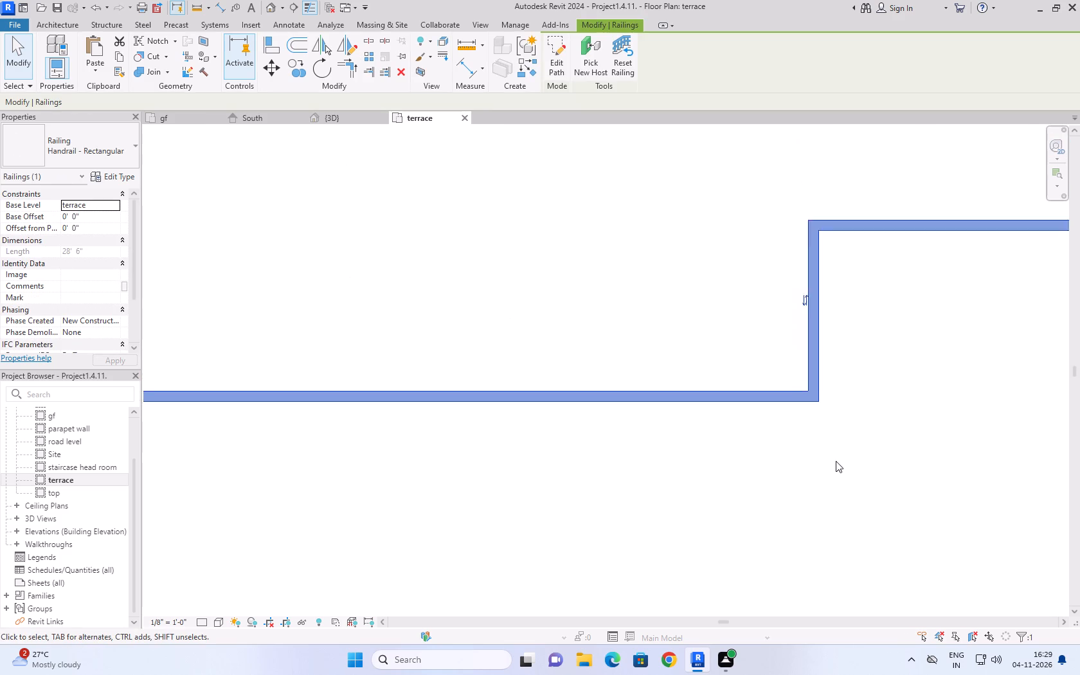
scroll(836, 461, down, 5)
scroll(506, 438, up, 9)
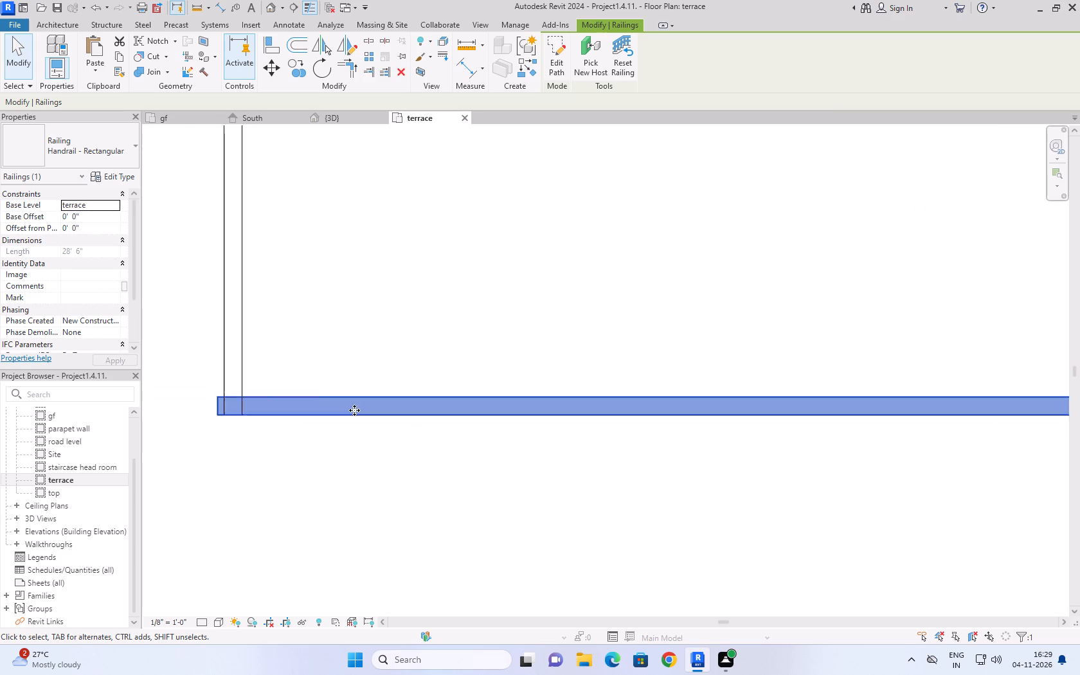
click(216, 455)
click(213, 409)
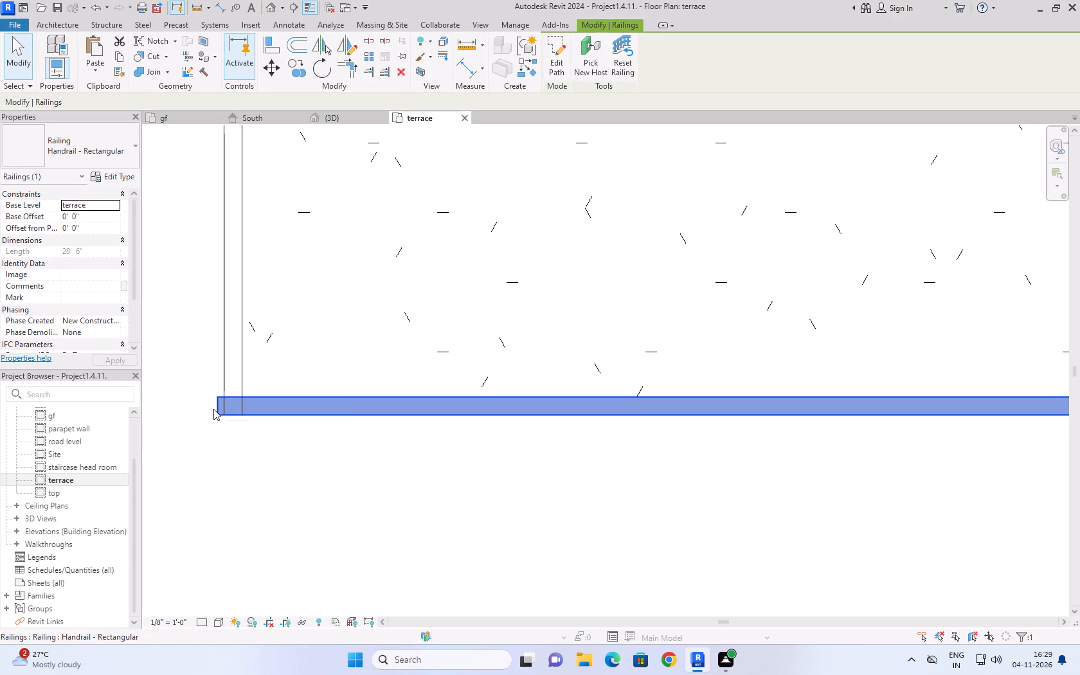
drag(215, 406, 227, 406)
click(251, 437)
drag(218, 402, 253, 402)
scroll(252, 445, up, 3)
click(252, 445)
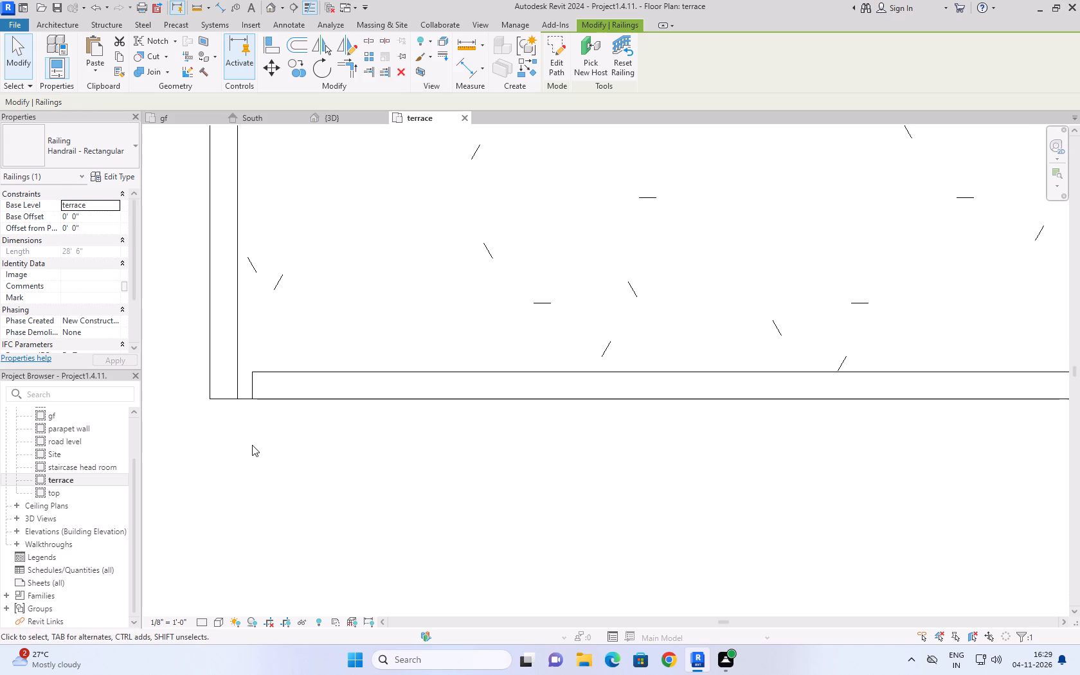
click(252, 376)
drag(252, 382, 213, 384)
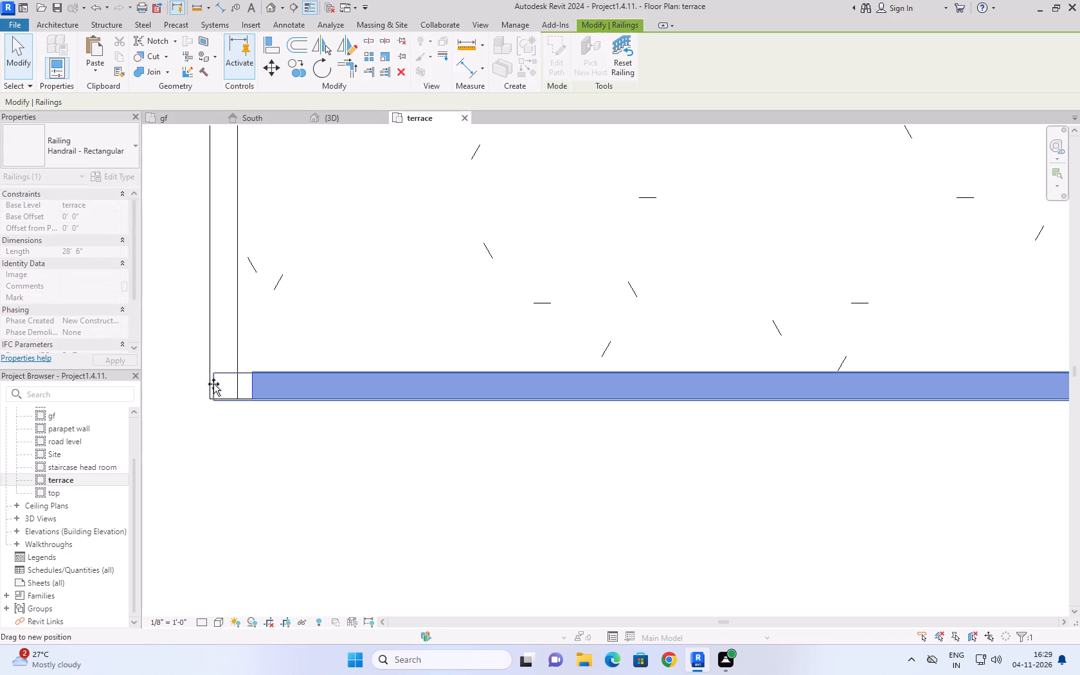
drag(213, 384, 212, 381)
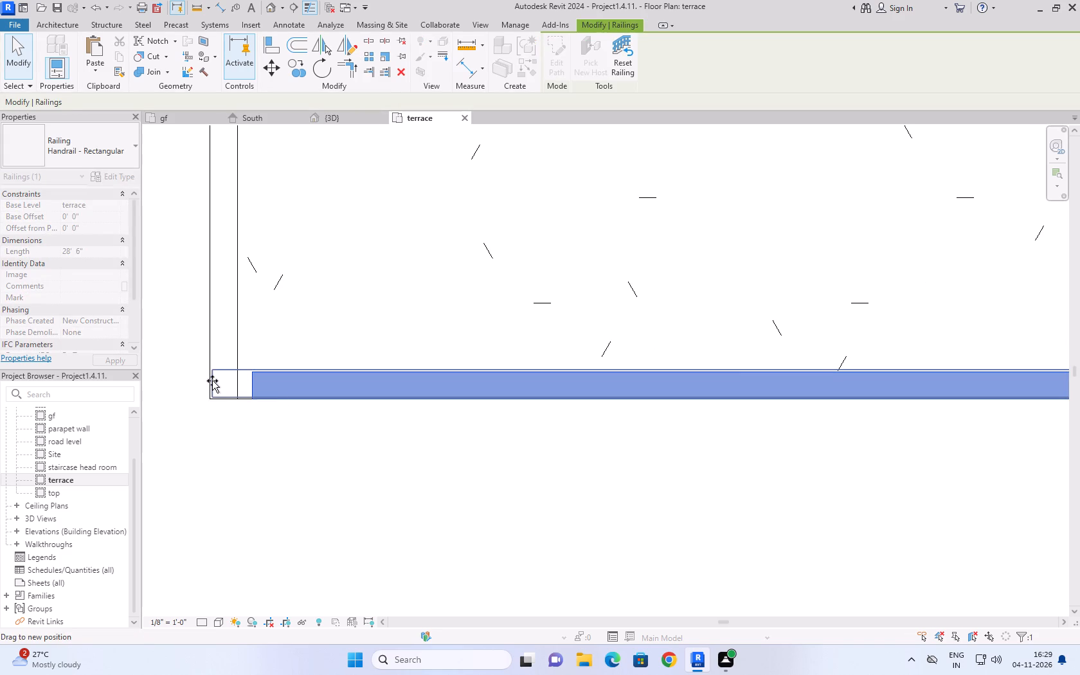
drag(212, 381, 211, 382)
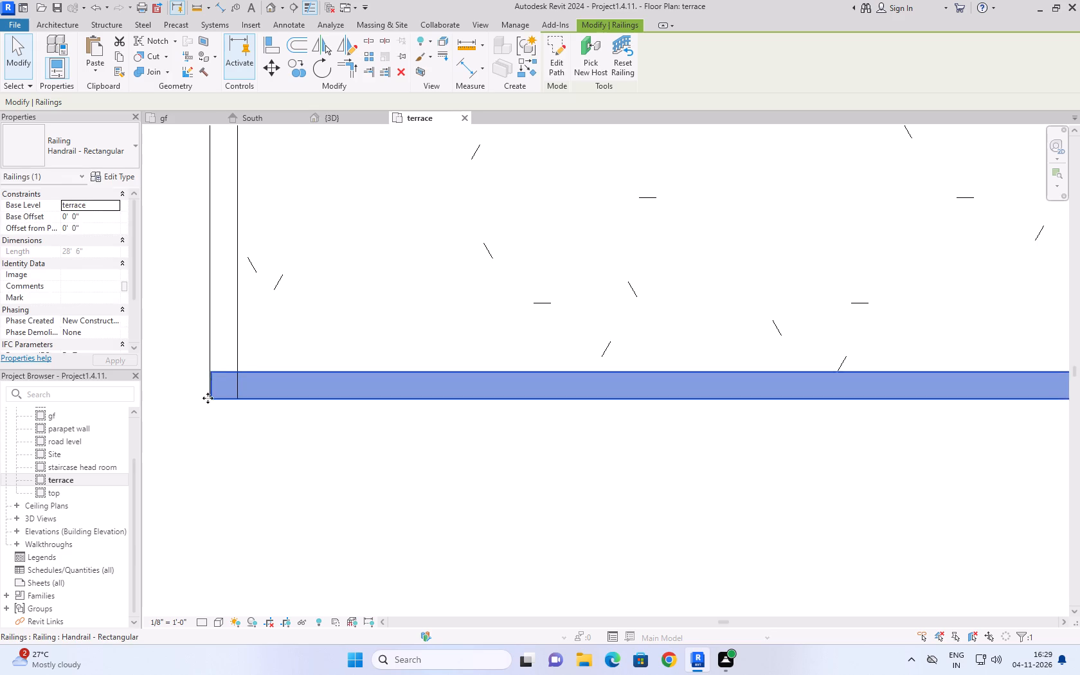
click(230, 460)
scroll(206, 409, up, 5)
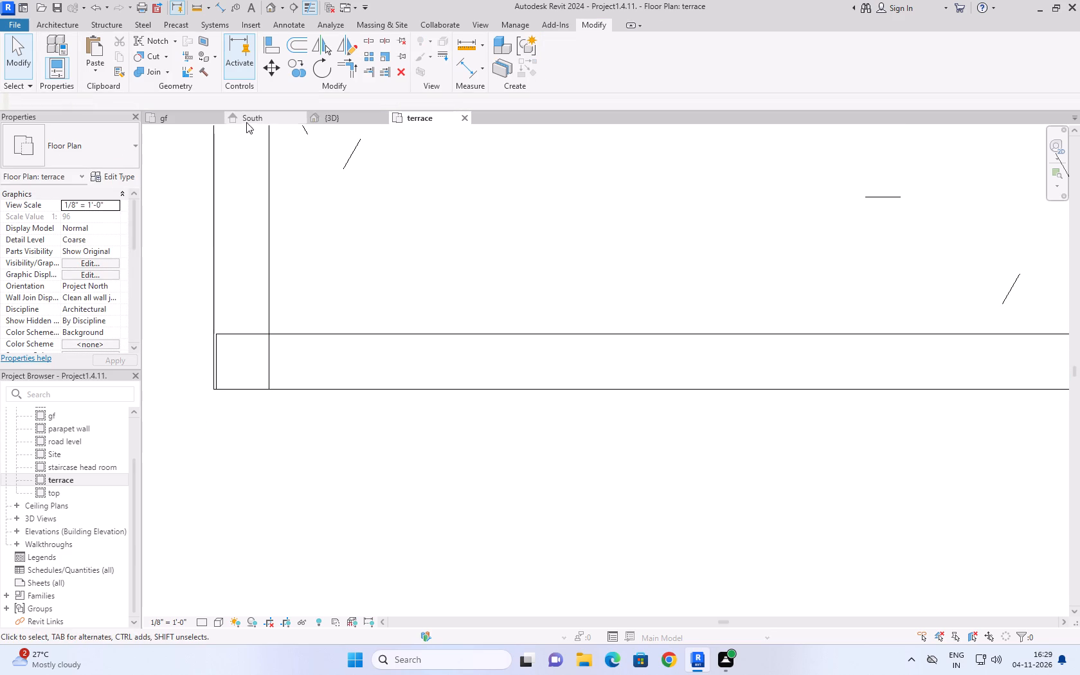
Examine the left-hand building's terrace railing joints around the projecting bay and front corner in the 3D view.
click(337, 115)
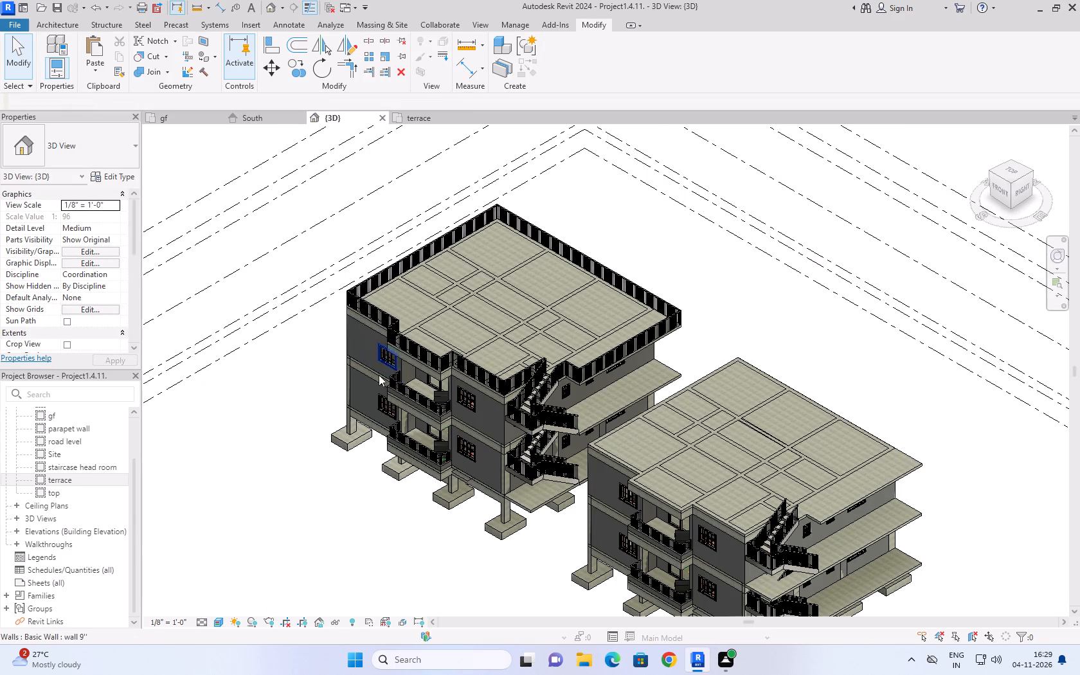
click(365, 485)
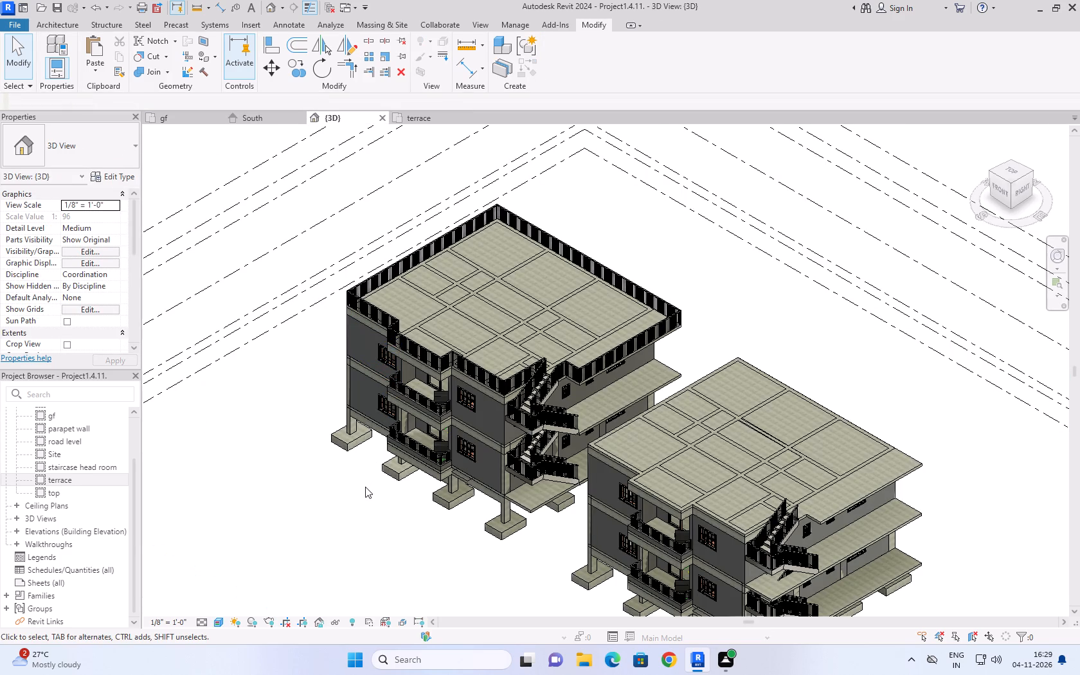
scroll(404, 295, down, 1)
scroll(408, 350, up, 2)
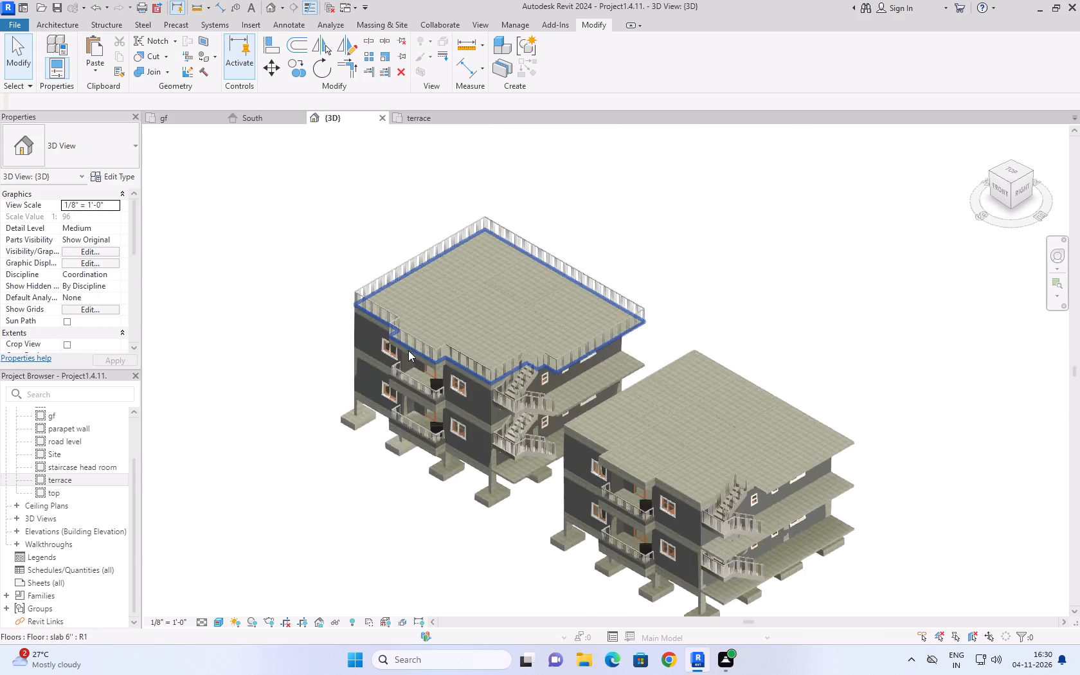
scroll(408, 350, up, 8)
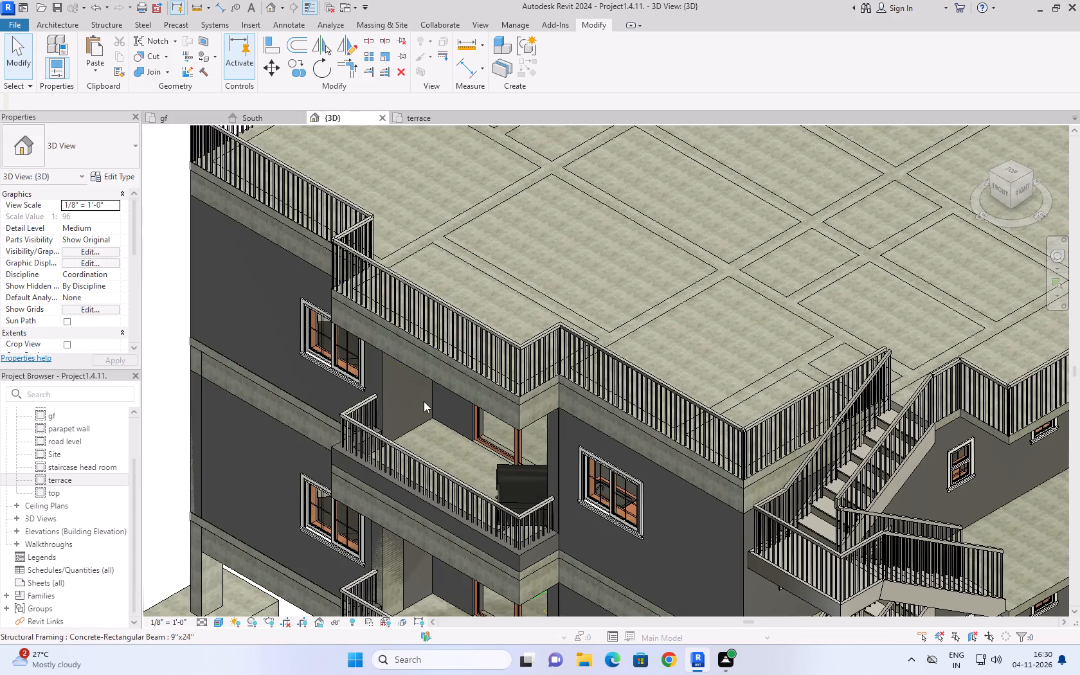
scroll(427, 408, down, 3)
scroll(313, 262, up, 7)
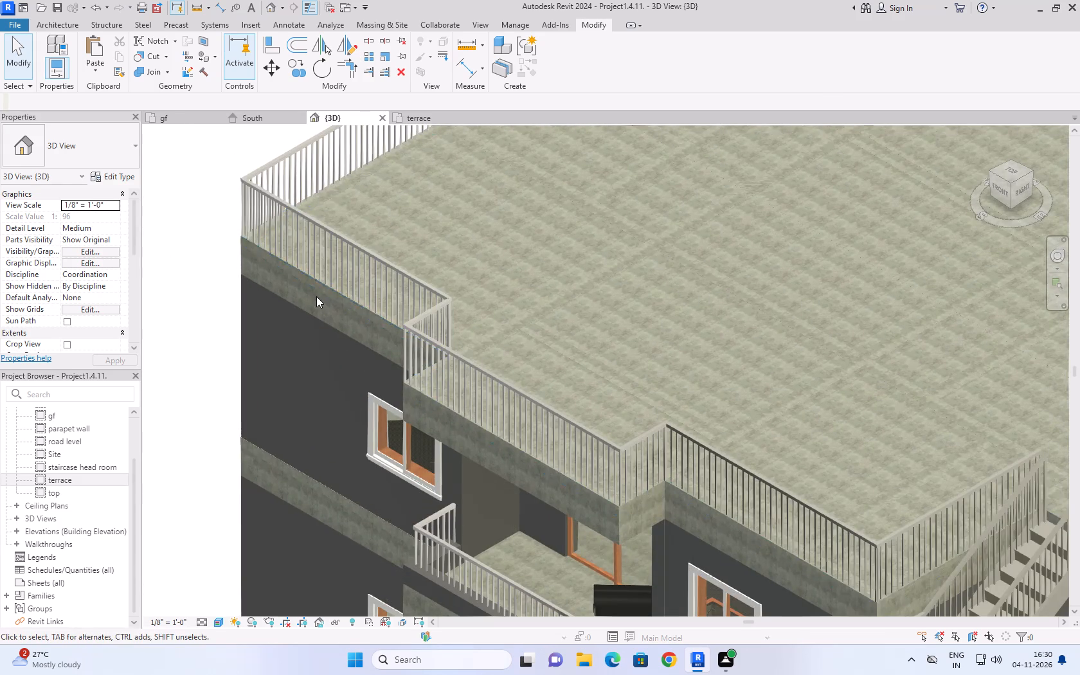
scroll(316, 296, up, 1)
scroll(544, 498, up, 4)
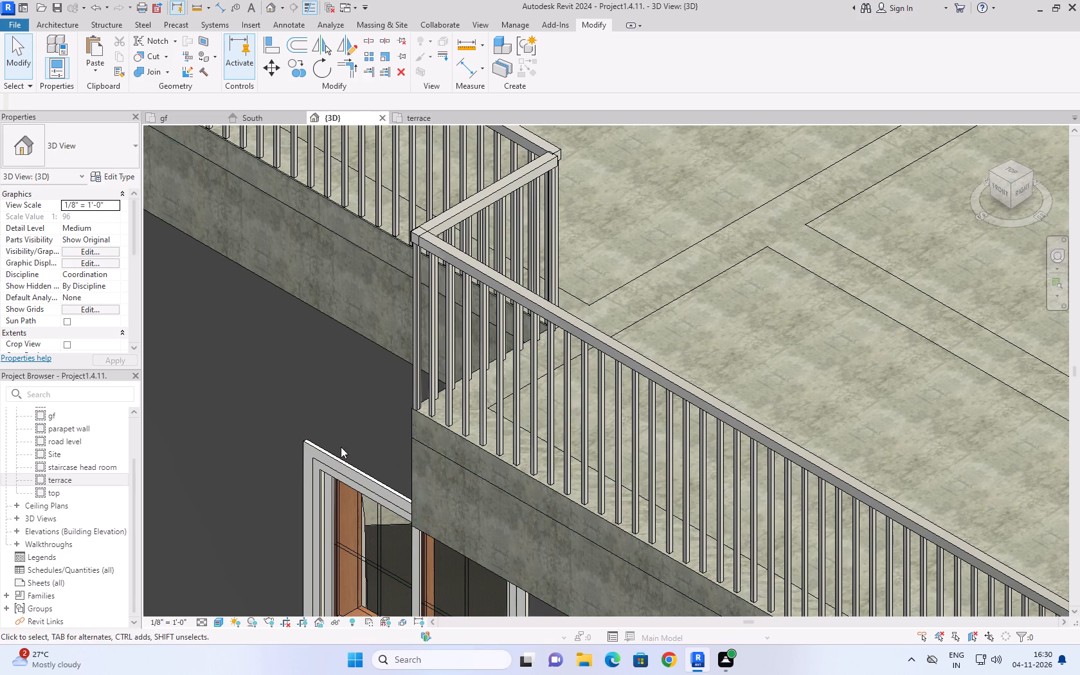
shift+scroll(350, 429, up, 1)
shift+middle_drag(350, 429, 391, 437)
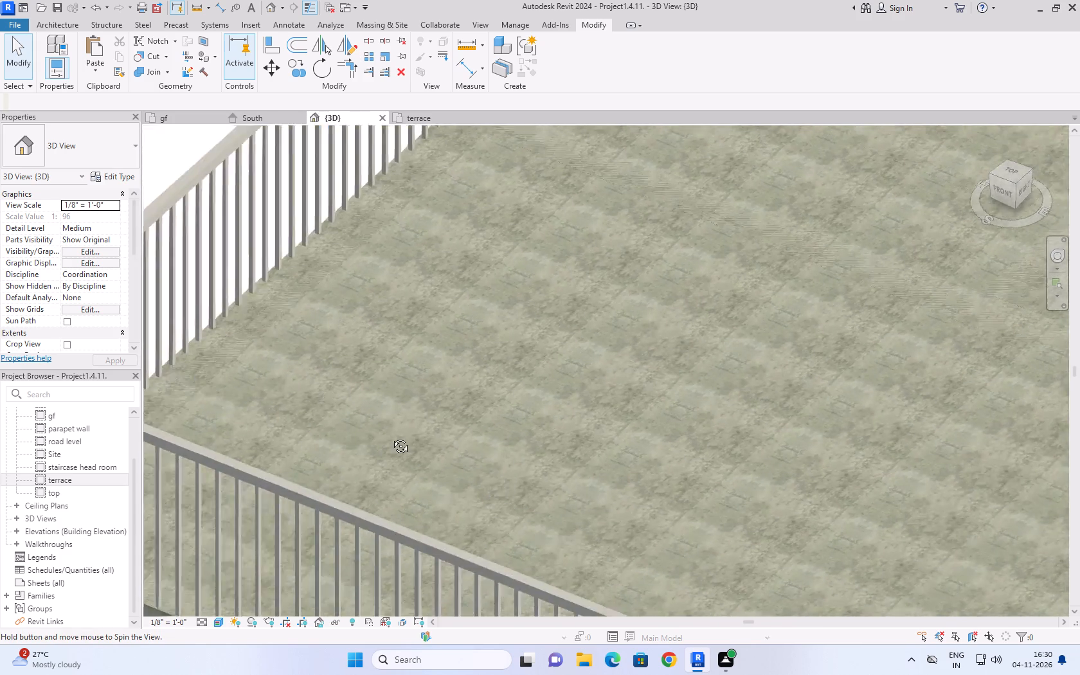
shift+middle_drag(391, 437, 408, 422)
scroll(456, 335, down, 9)
scroll(592, 562, down, 1)
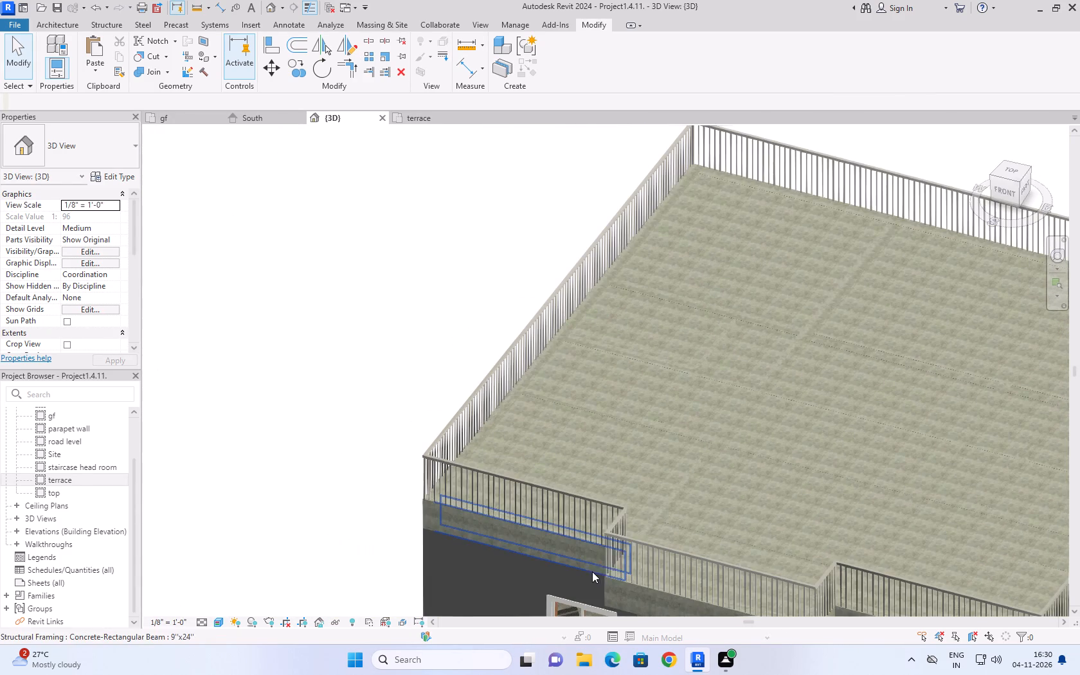
shift+middle_drag(643, 535, 685, 504)
scroll(801, 480, down, 5)
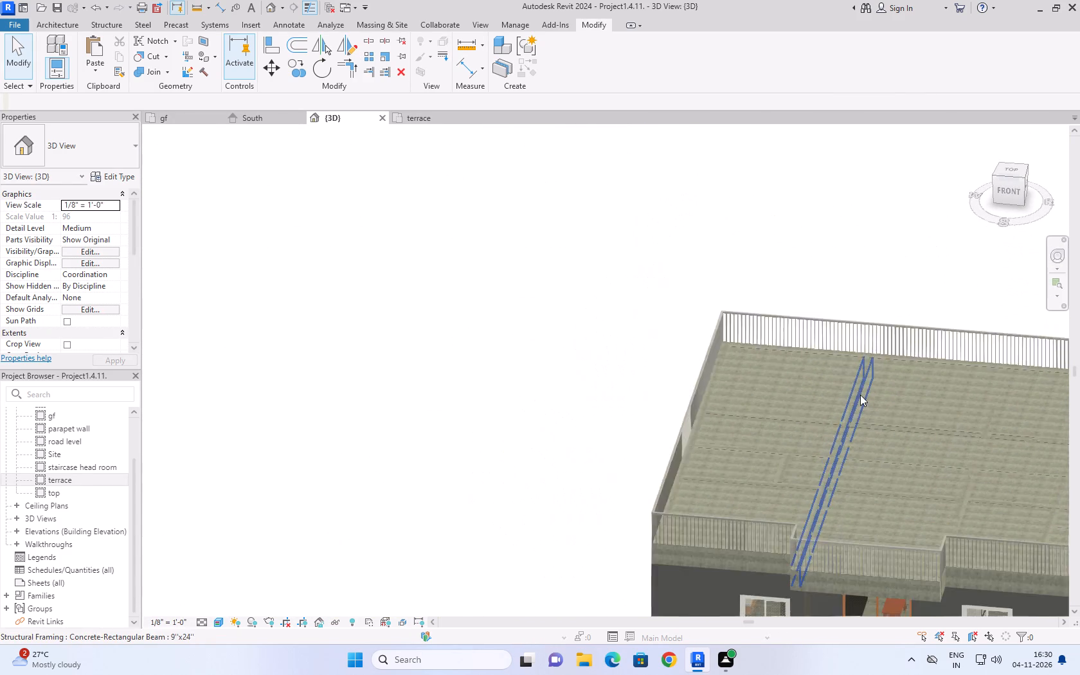
scroll(860, 395, down, 2)
shift+middle_drag(809, 555, 892, 519)
shift+scroll(812, 555, up, 1)
middle_drag(1012, 467, 847, 453)
scroll(930, 464, up, 1)
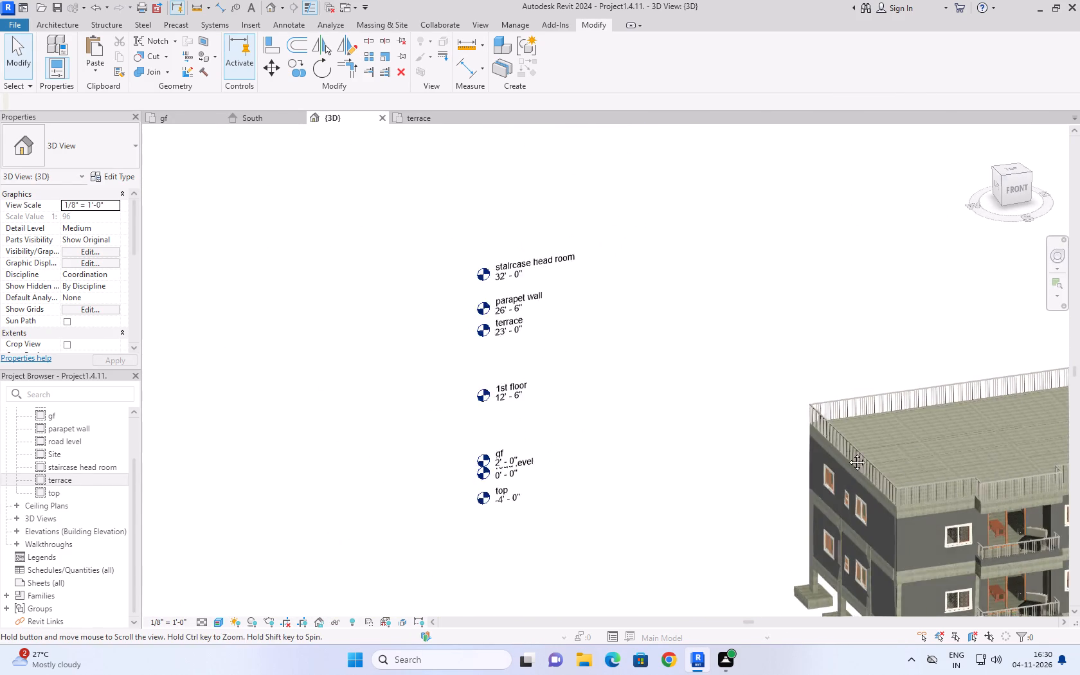
middle_drag(847, 453, 655, 429)
scroll(604, 469, down, 1)
scroll(606, 473, up, 5)
scroll(685, 488, up, 7)
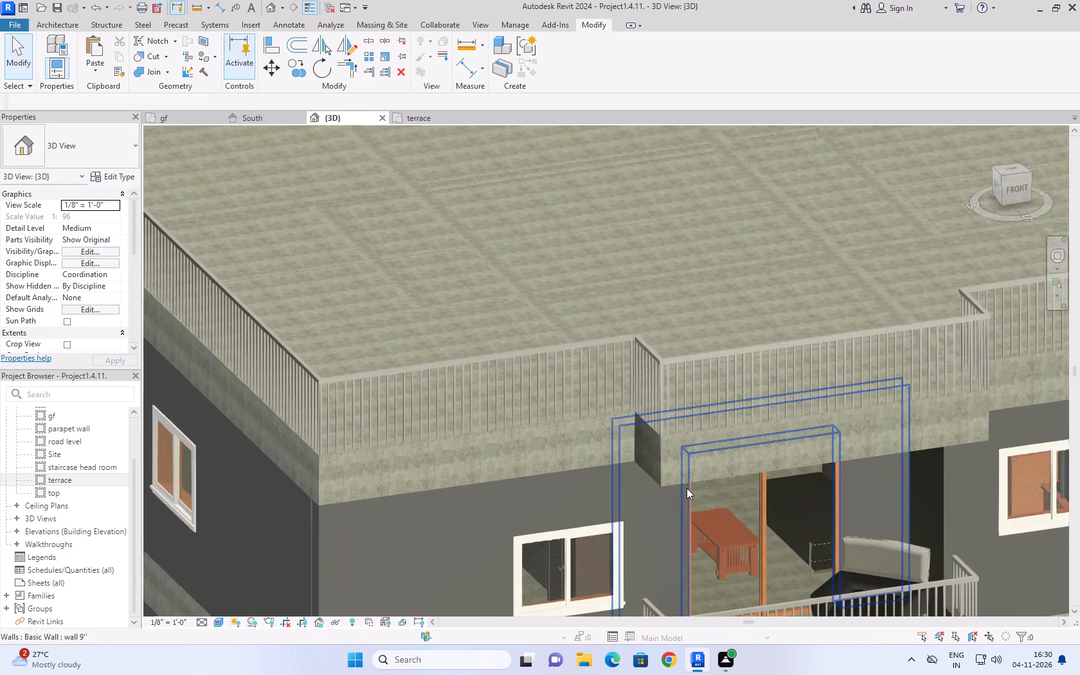
scroll(687, 488, up, 2)
scroll(687, 488, down, 15)
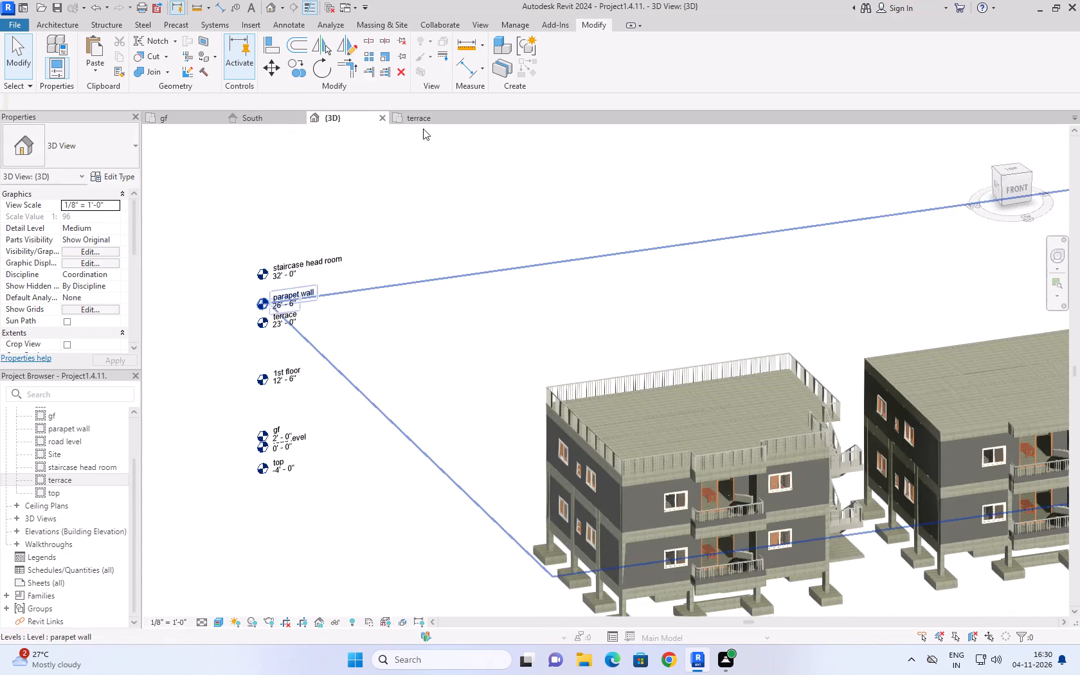
Examine the left-hand building's terrace railing against the right-hand building's bare slab, in the terrace plan and the home 3D view.
click(423, 123)
scroll(423, 123, down, 20)
scroll(423, 123, down, 2)
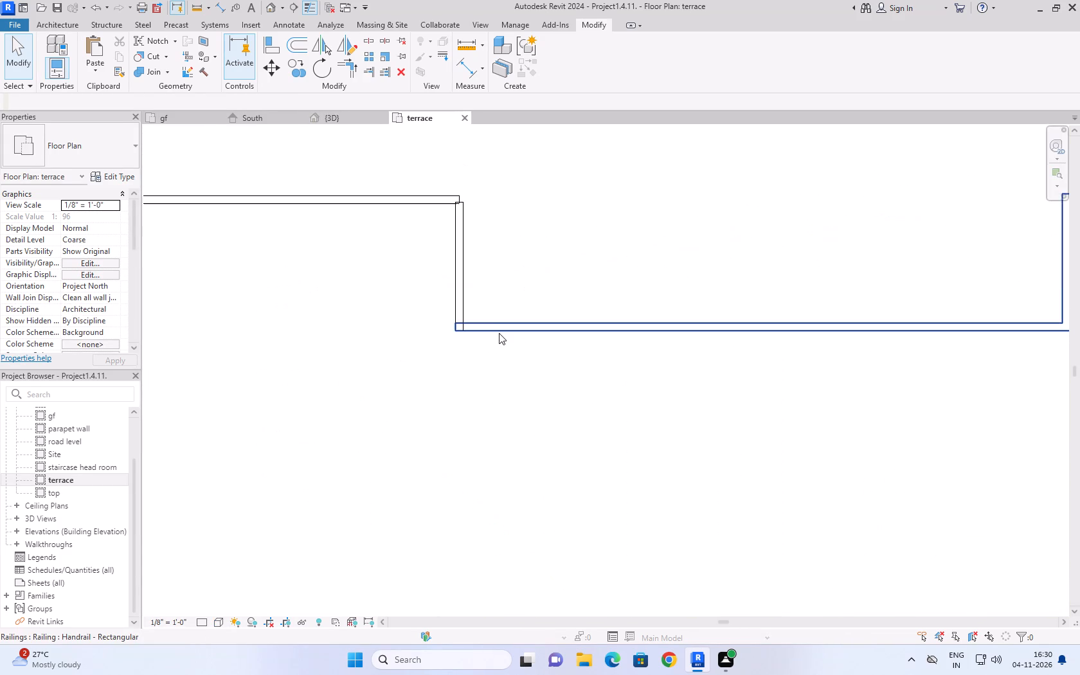
scroll(499, 333, down, 9)
middle_drag(764, 206, 615, 367)
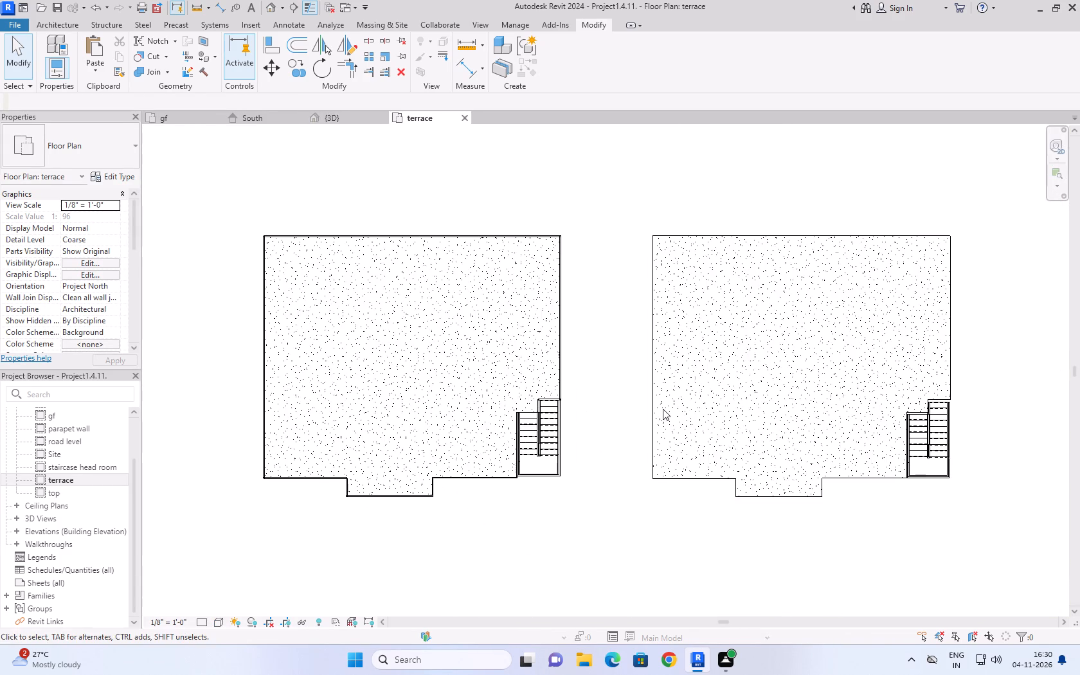
scroll(577, 360, up, 3)
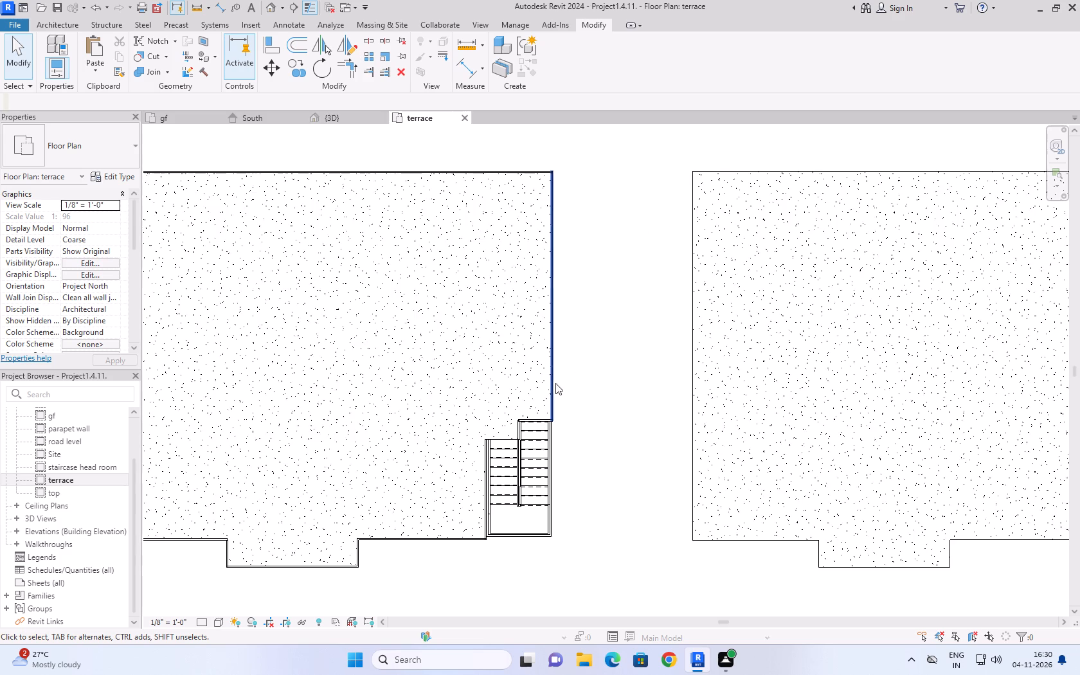
scroll(550, 367, up, 4)
click(516, 292)
double_click(516, 292)
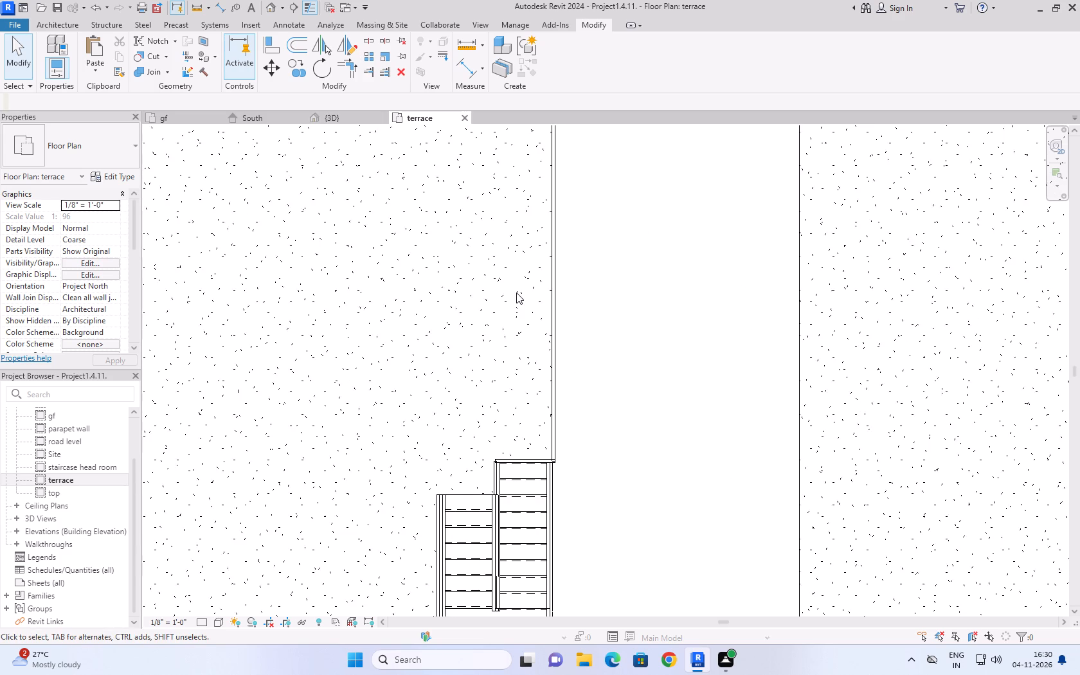
scroll(631, 269, down, 5)
click(345, 113)
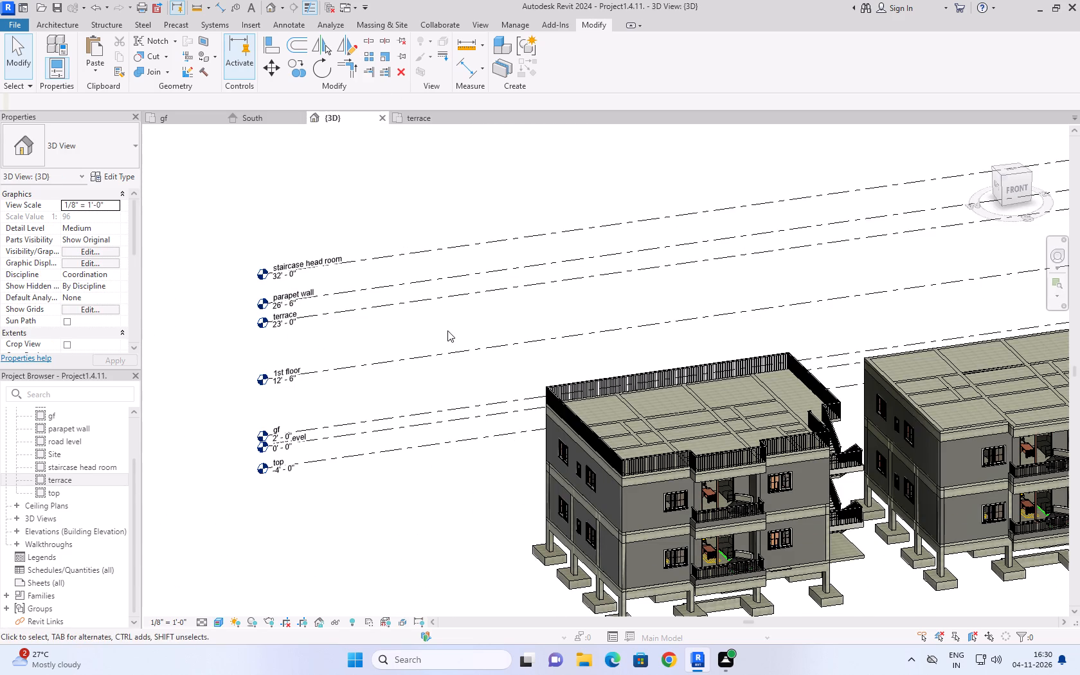
click(985, 130)
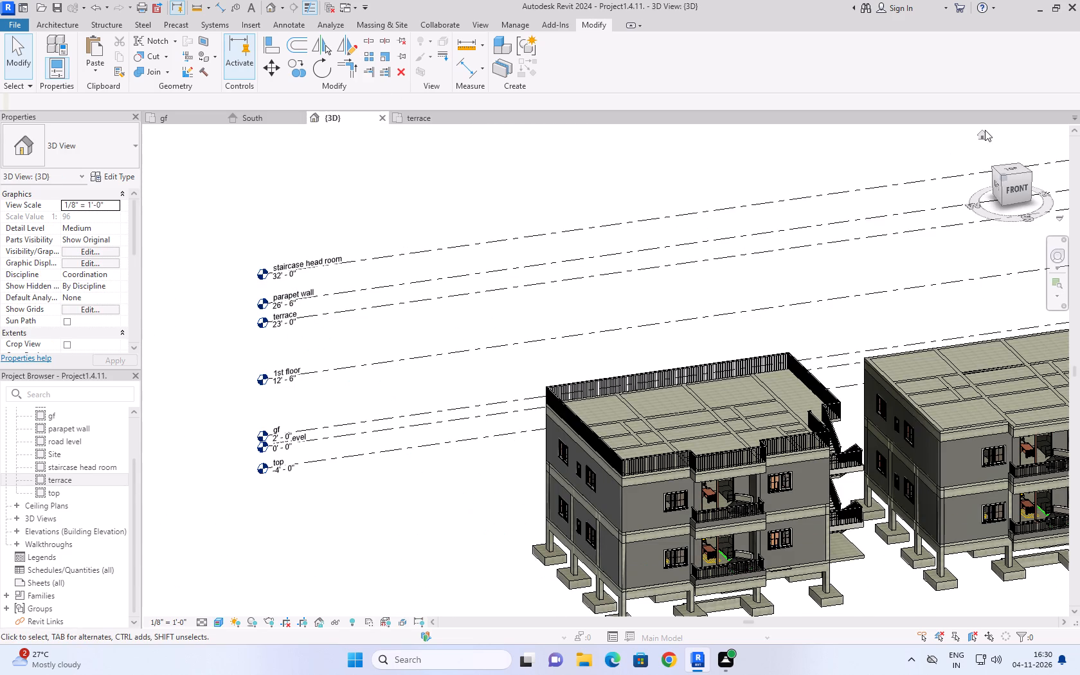
click(988, 138)
click(981, 138)
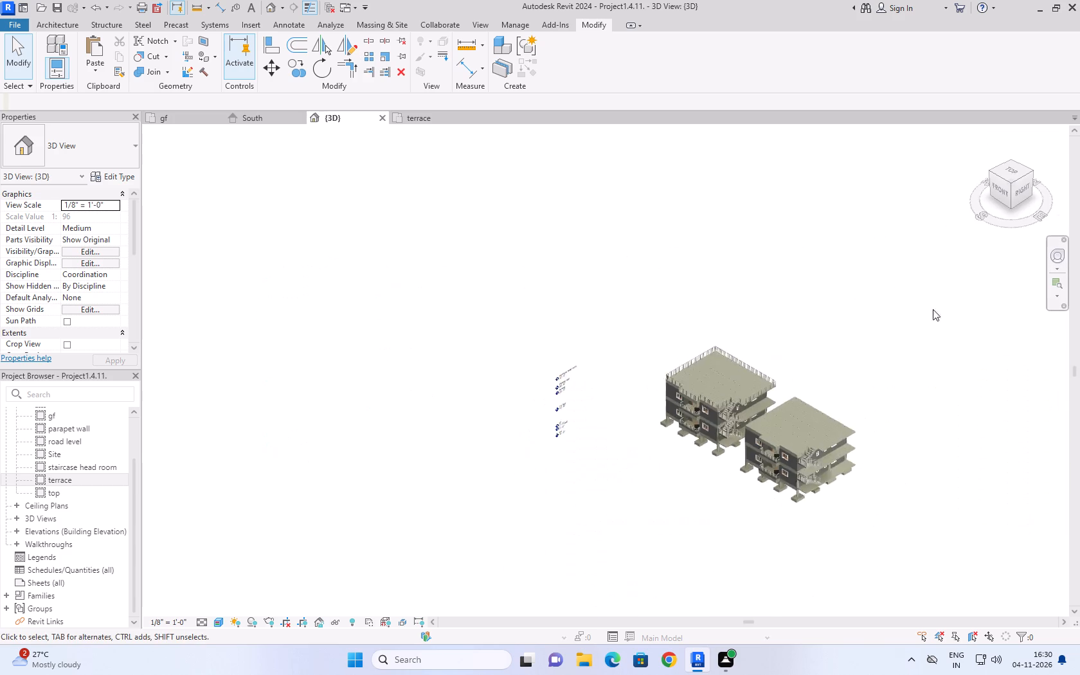
scroll(581, 375, up, 10)
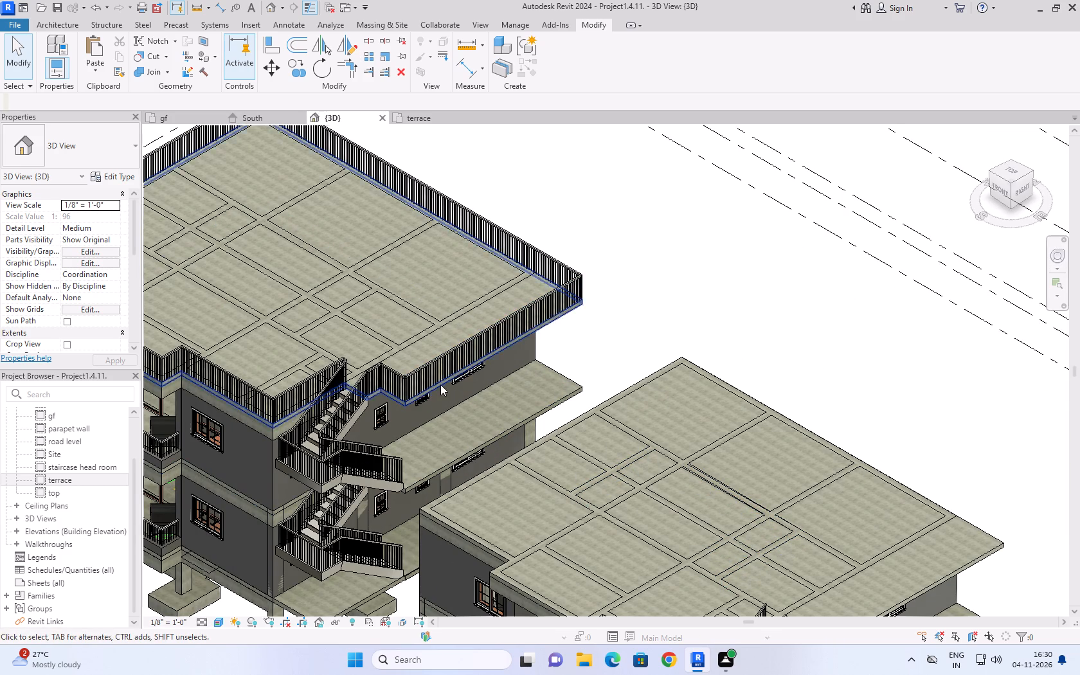
scroll(651, 253, up, 1)
scroll(651, 253, down, 6)
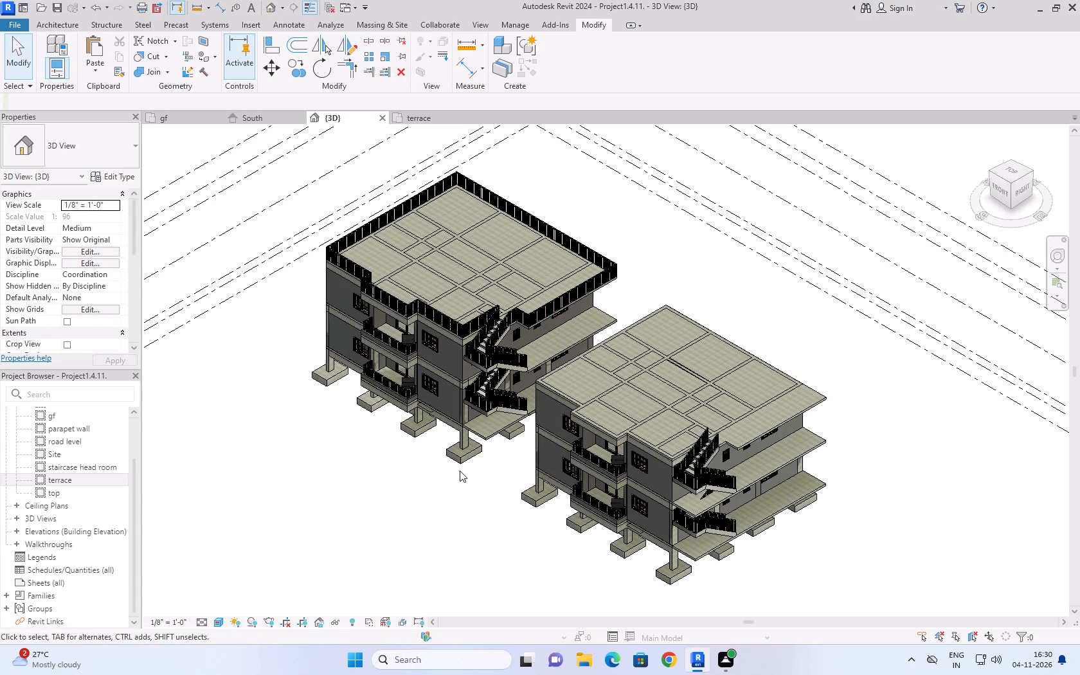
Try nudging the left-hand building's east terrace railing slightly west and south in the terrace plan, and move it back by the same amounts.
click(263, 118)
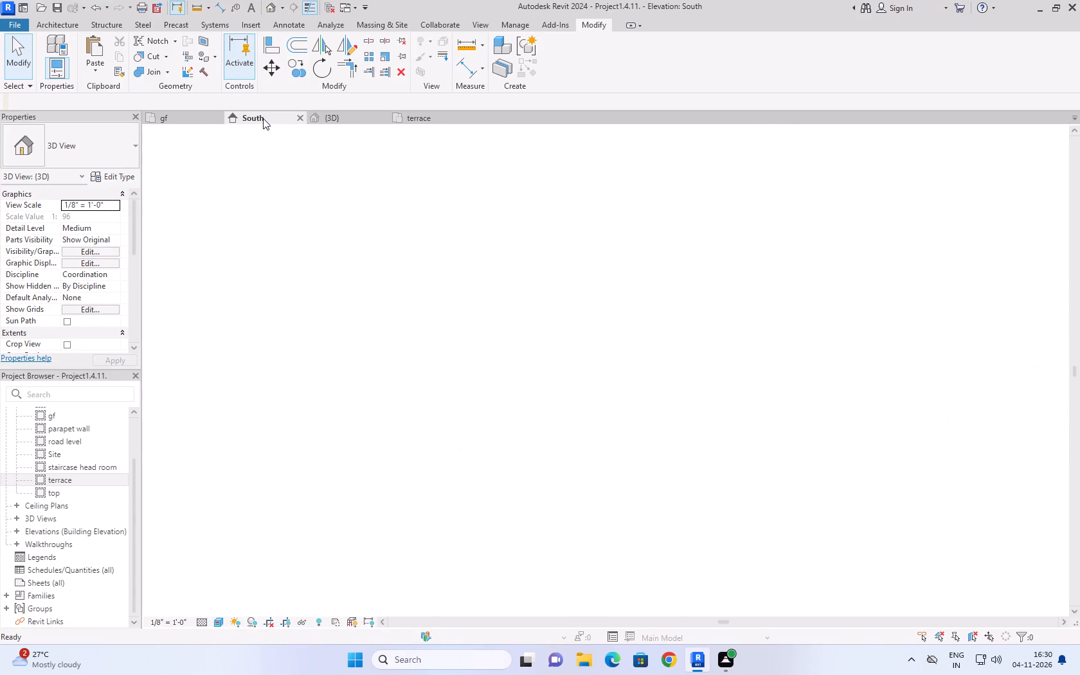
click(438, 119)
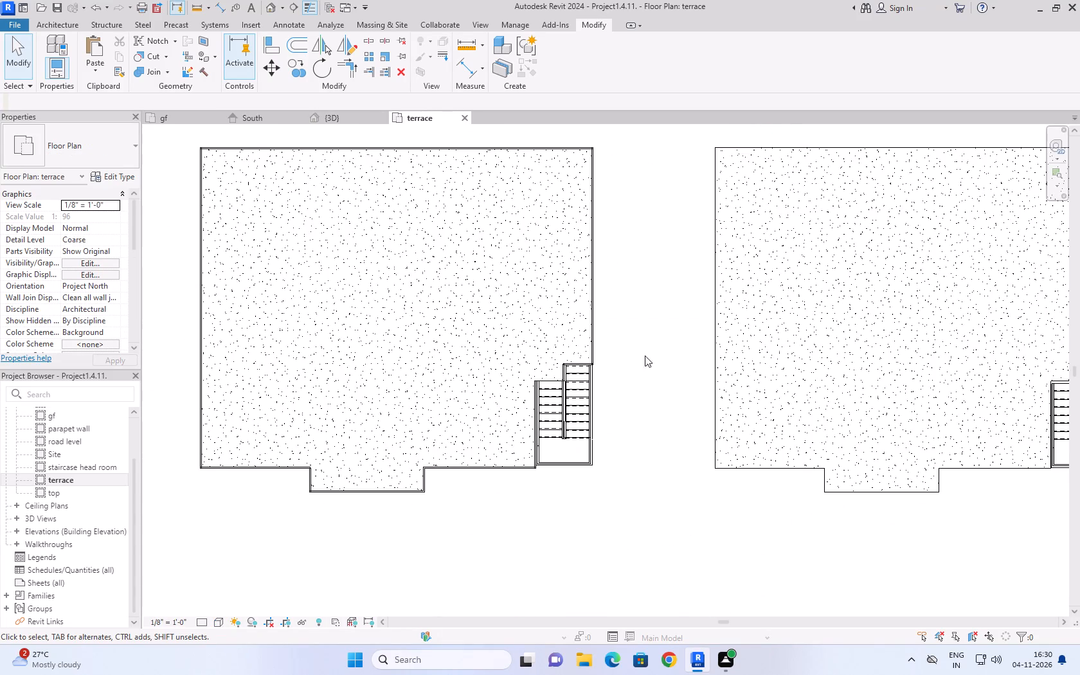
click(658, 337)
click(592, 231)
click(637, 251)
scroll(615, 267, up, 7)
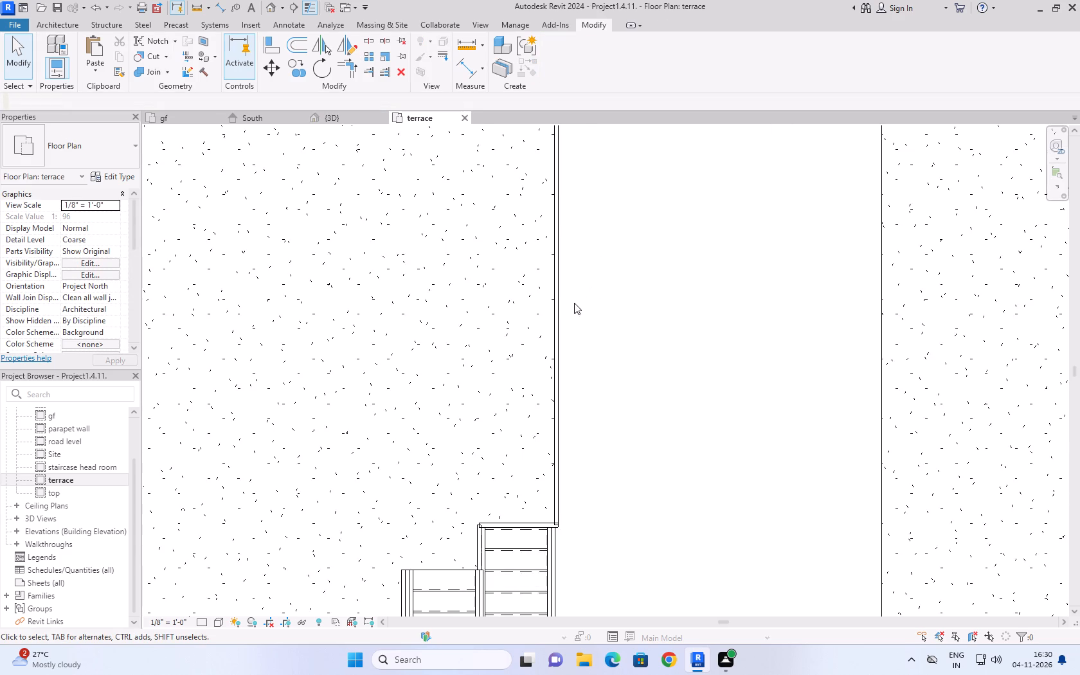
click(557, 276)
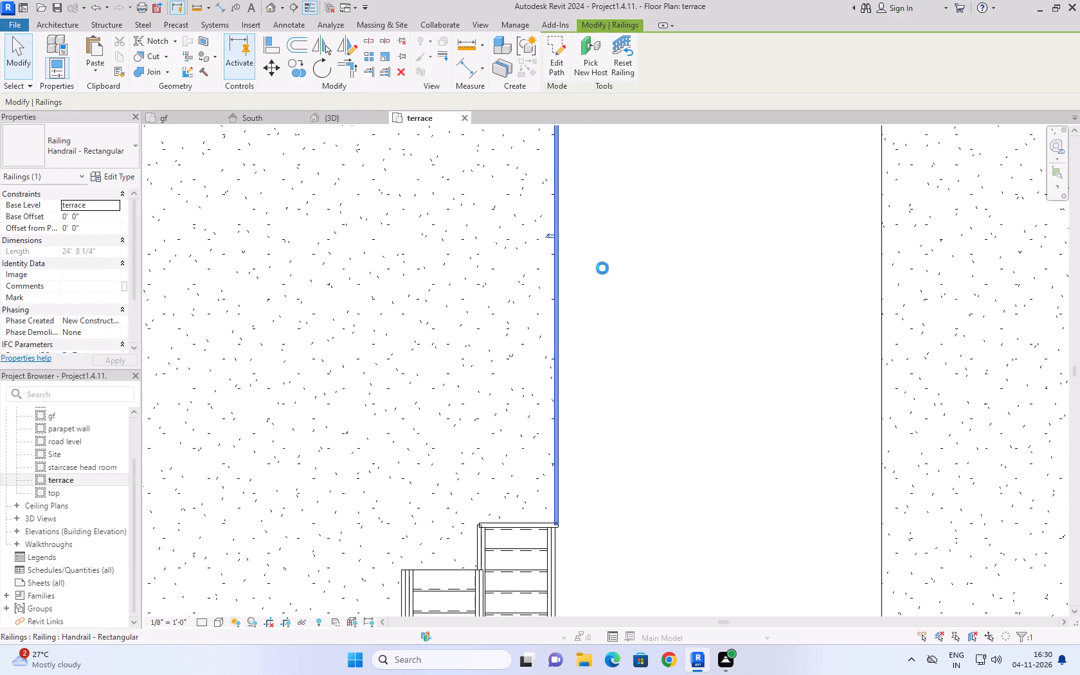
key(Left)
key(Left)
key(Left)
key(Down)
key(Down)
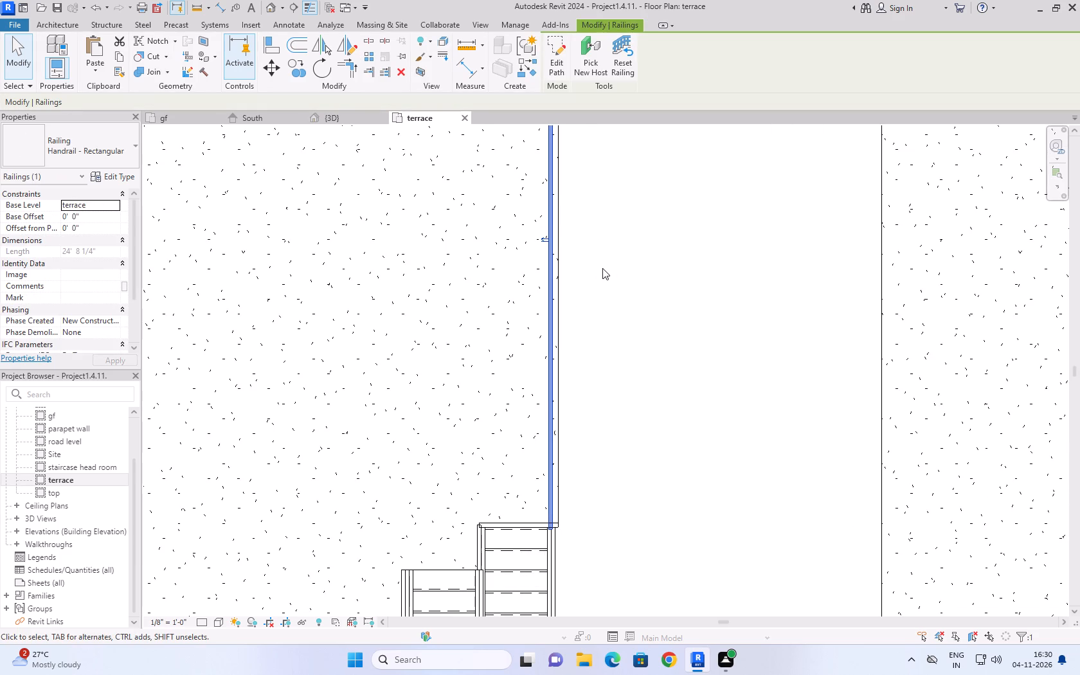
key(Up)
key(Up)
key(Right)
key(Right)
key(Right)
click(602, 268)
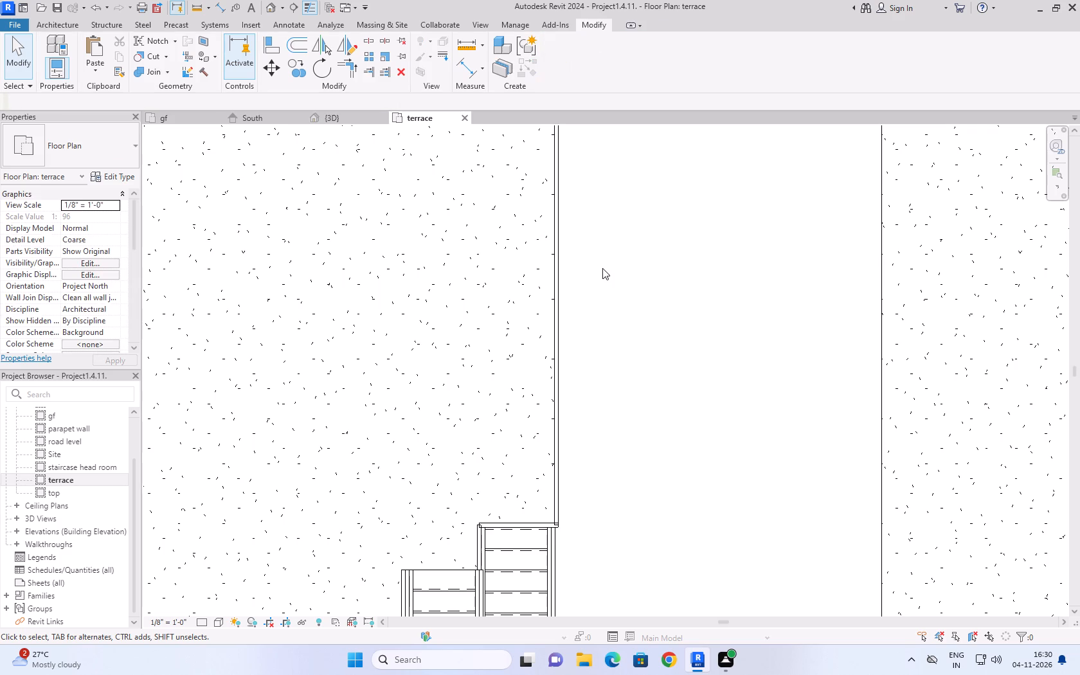
Start a Handrail - Rectangular railing path on the right-hand building's terrace, picking the slab's north and west edges.
scroll(624, 253, down, 11)
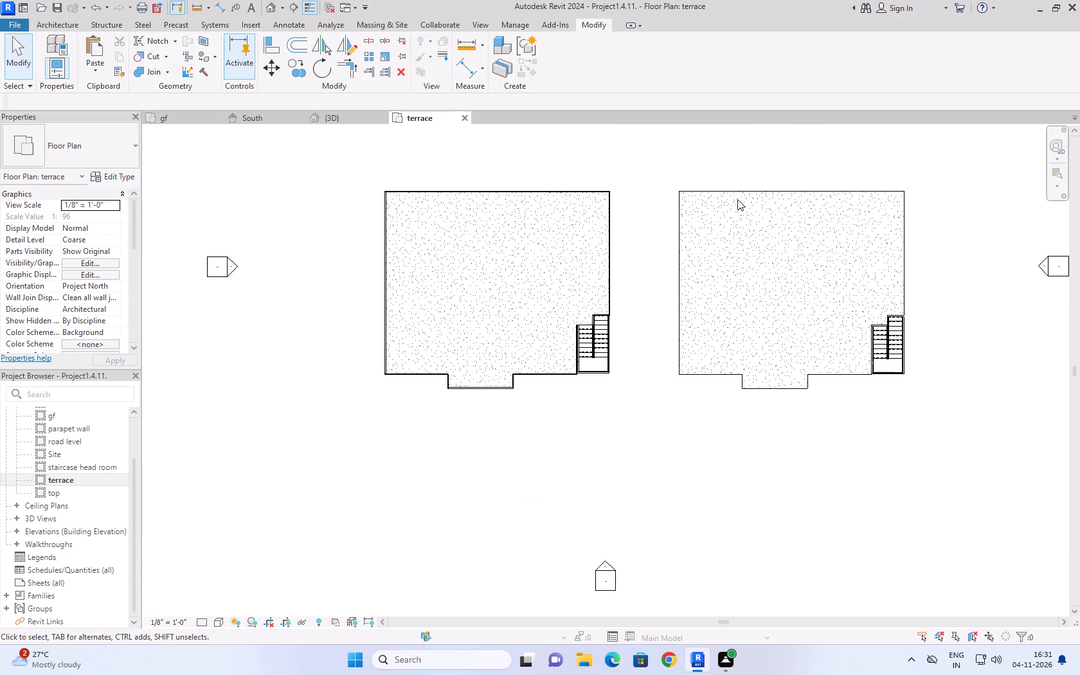
scroll(737, 199, up, 7)
click(726, 168)
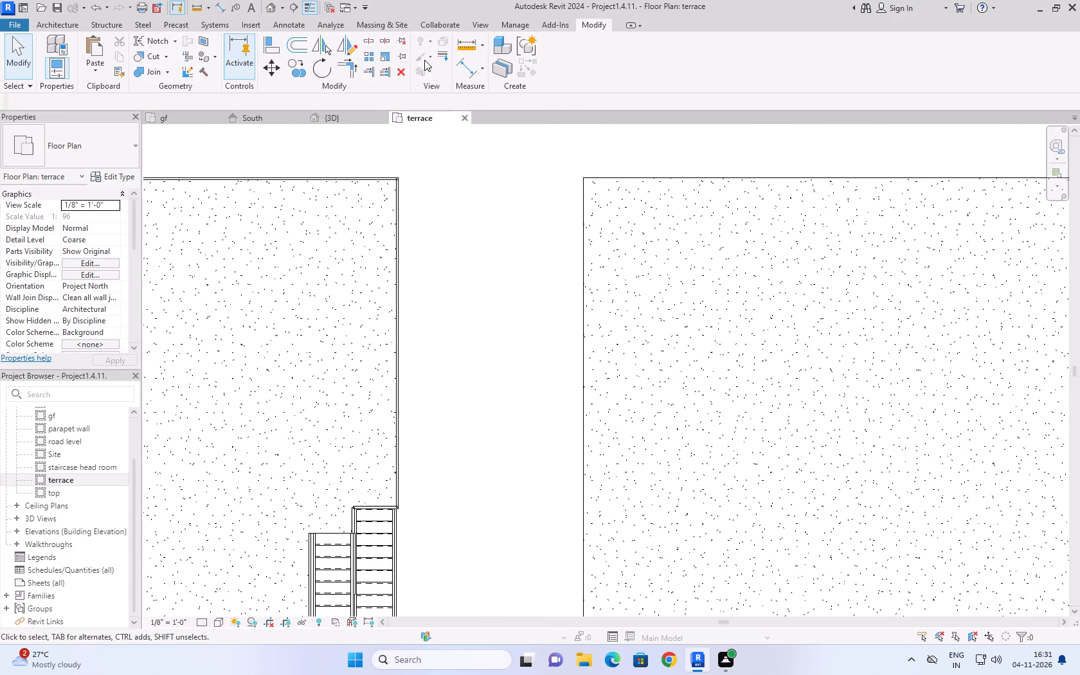
click(72, 17)
click(70, 25)
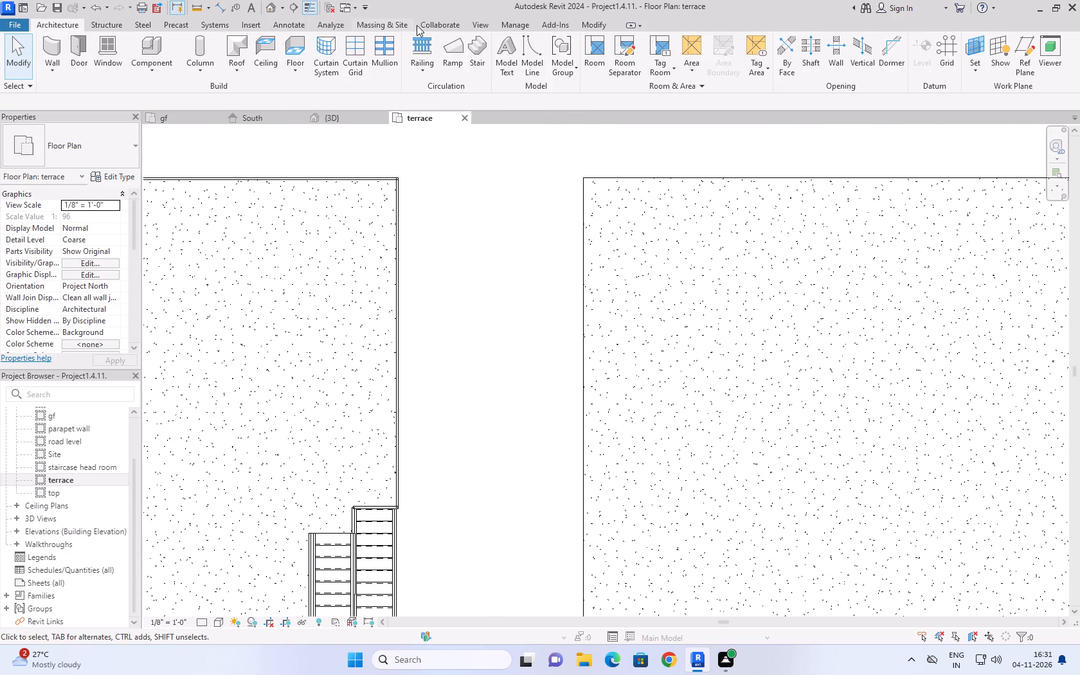
click(419, 39)
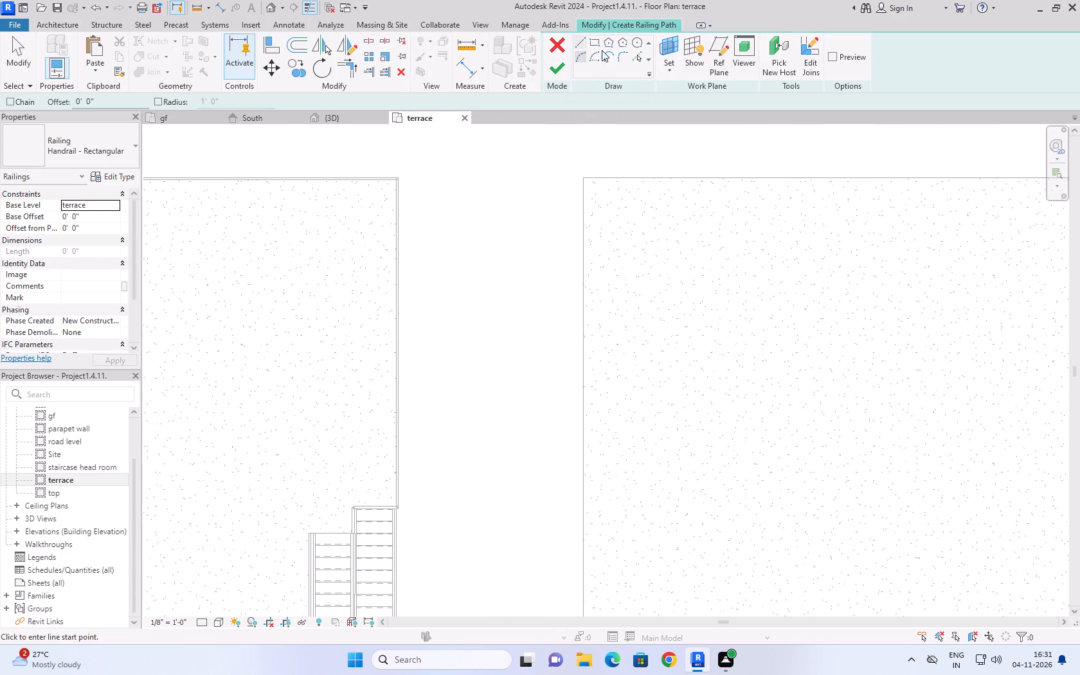
click(640, 56)
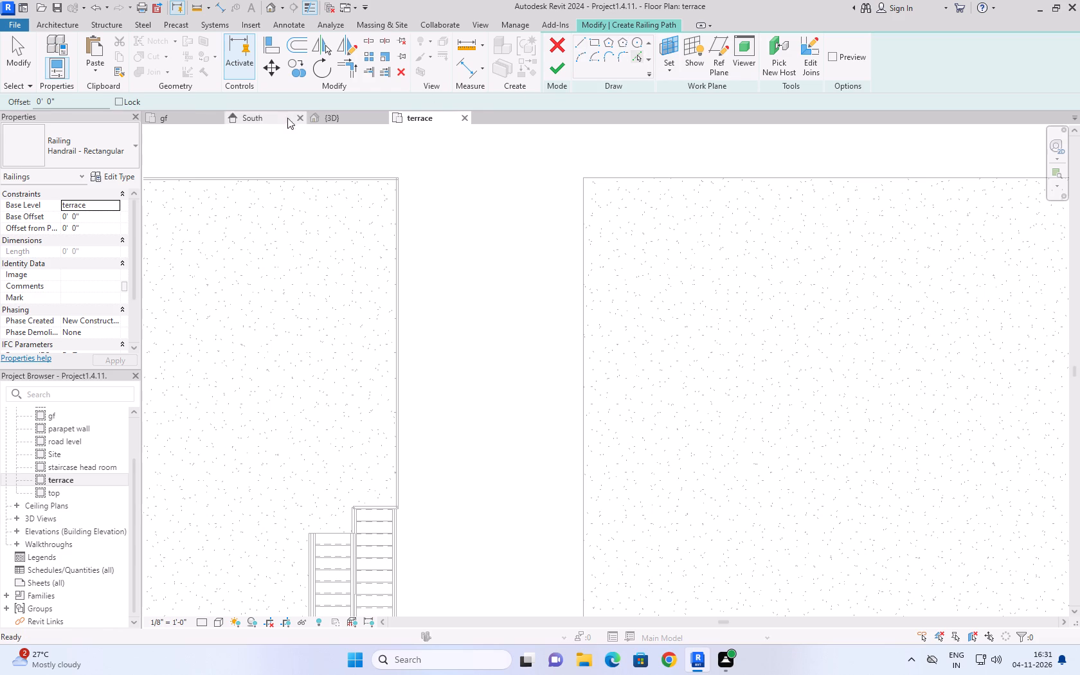
click(672, 177)
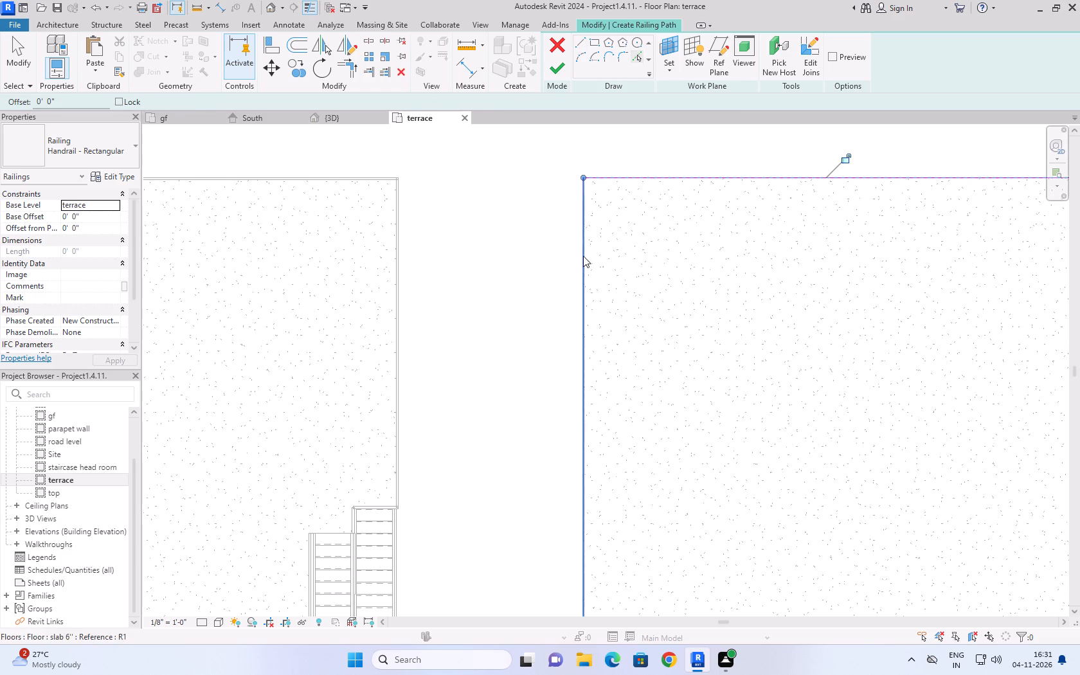
click(583, 256)
Add the right-hand slab's front edges to the railing path, including all three sides of the projecting bay.
scroll(666, 207, down, 8)
scroll(663, 415, up, 5)
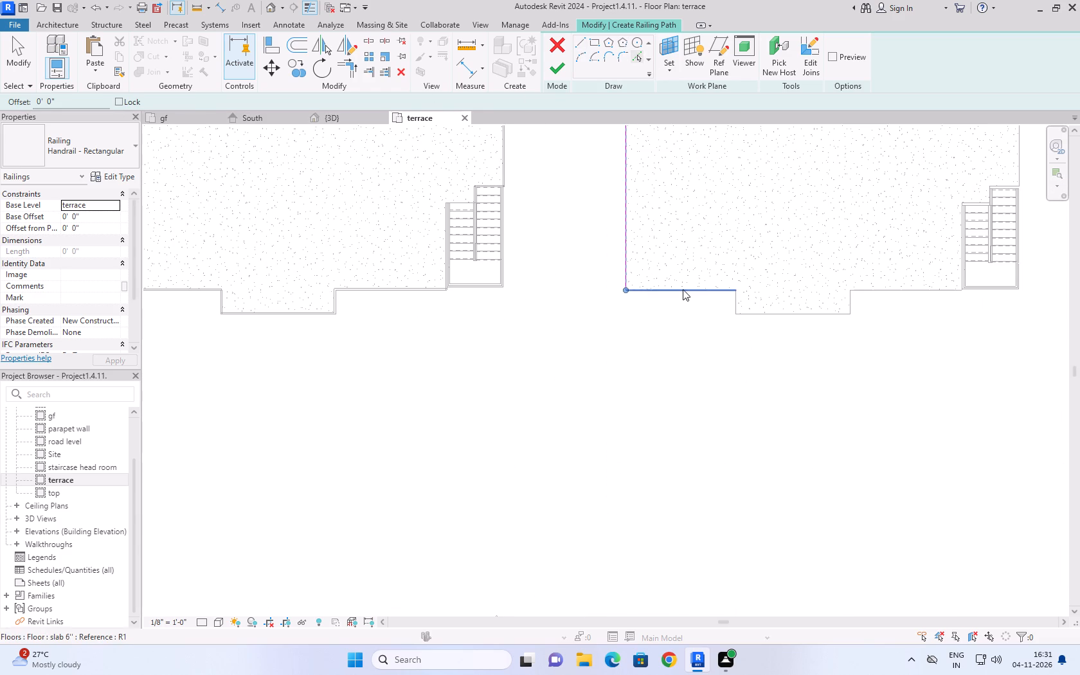
click(683, 289)
click(784, 312)
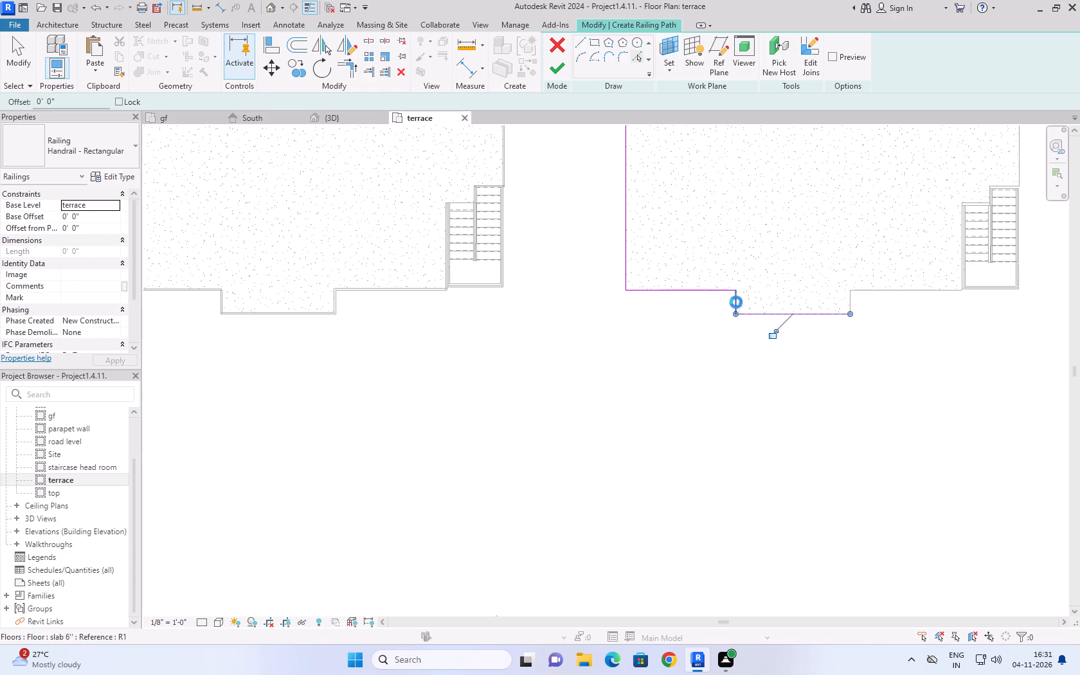
click(736, 302)
click(851, 300)
click(898, 288)
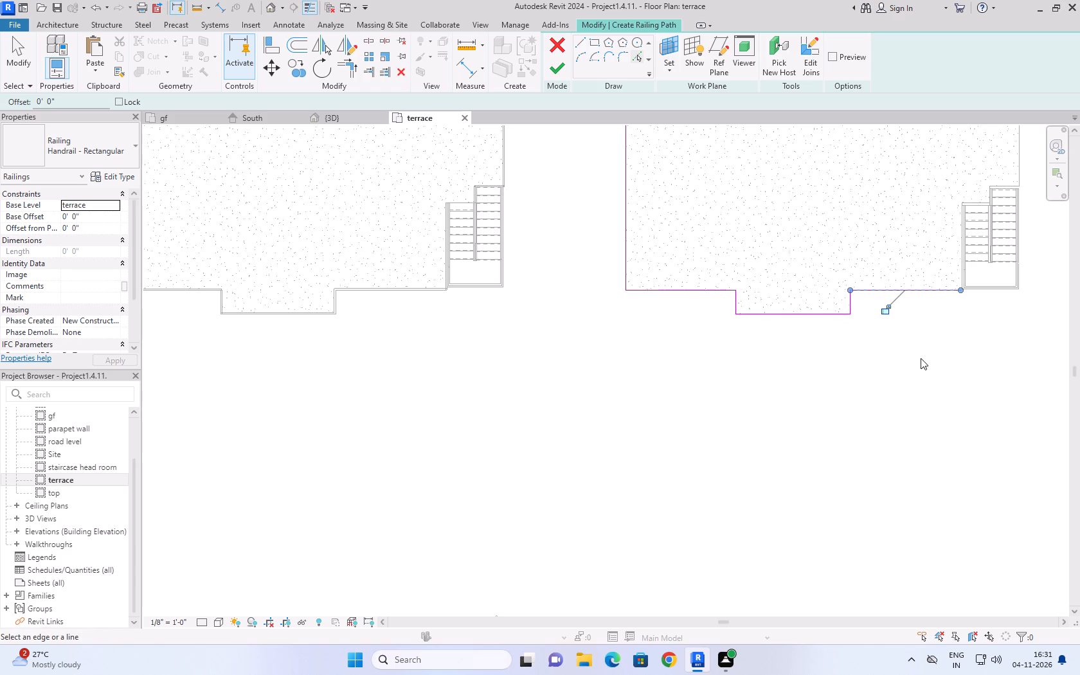
Add the stair opening's long west edge, the short offset edge and the north edge above the upper flight to the railing path.
scroll(921, 358, down, 5)
scroll(967, 318, up, 15)
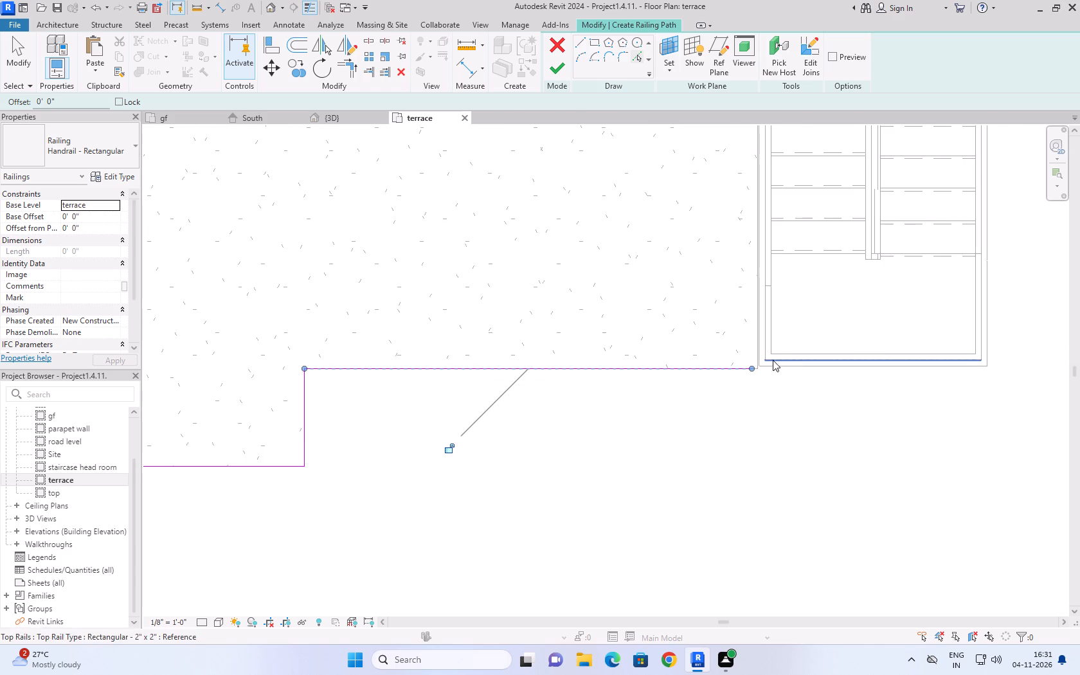
scroll(752, 357, up, 11)
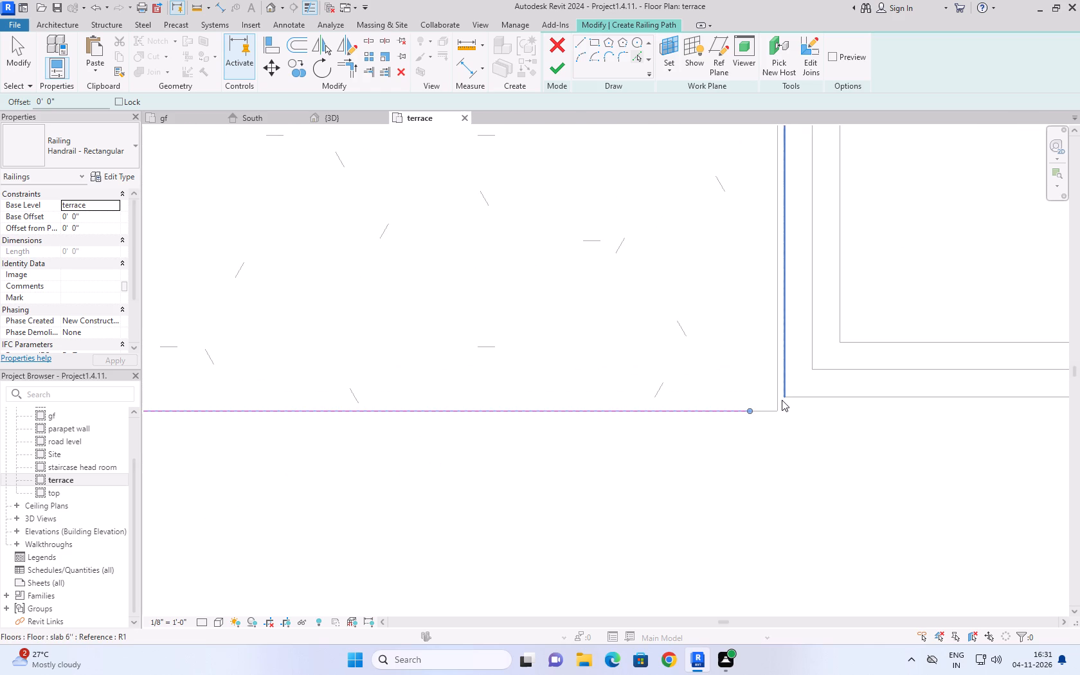
click(777, 397)
scroll(781, 430, down, 13)
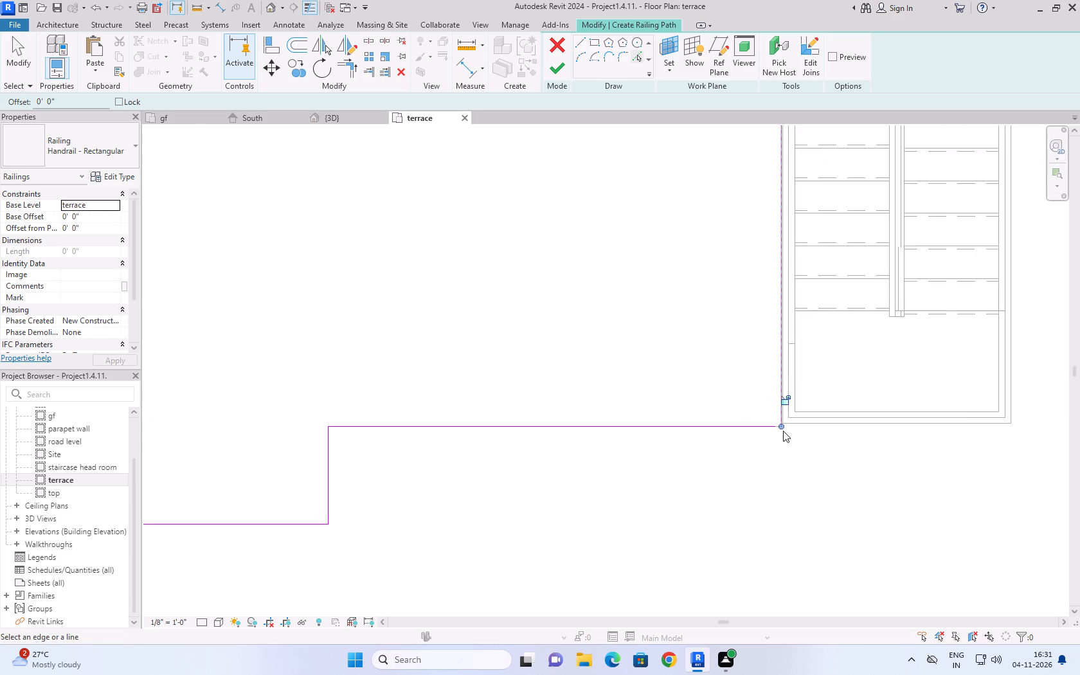
scroll(783, 431, down, 4)
scroll(797, 276, up, 11)
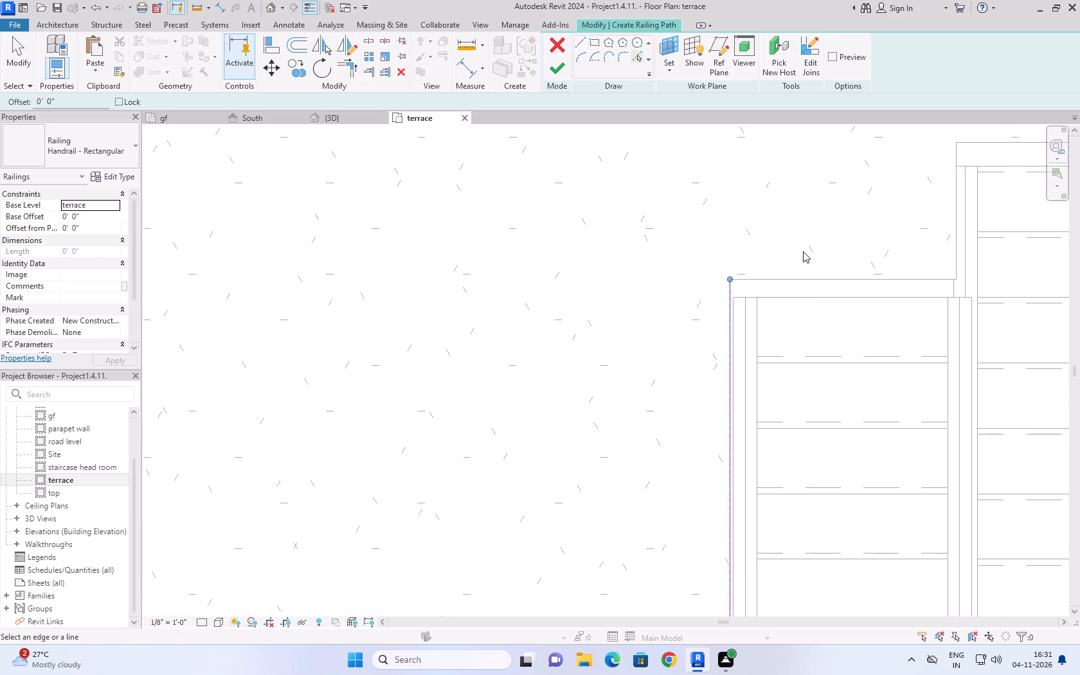
scroll(817, 249, down, 2)
click(919, 215)
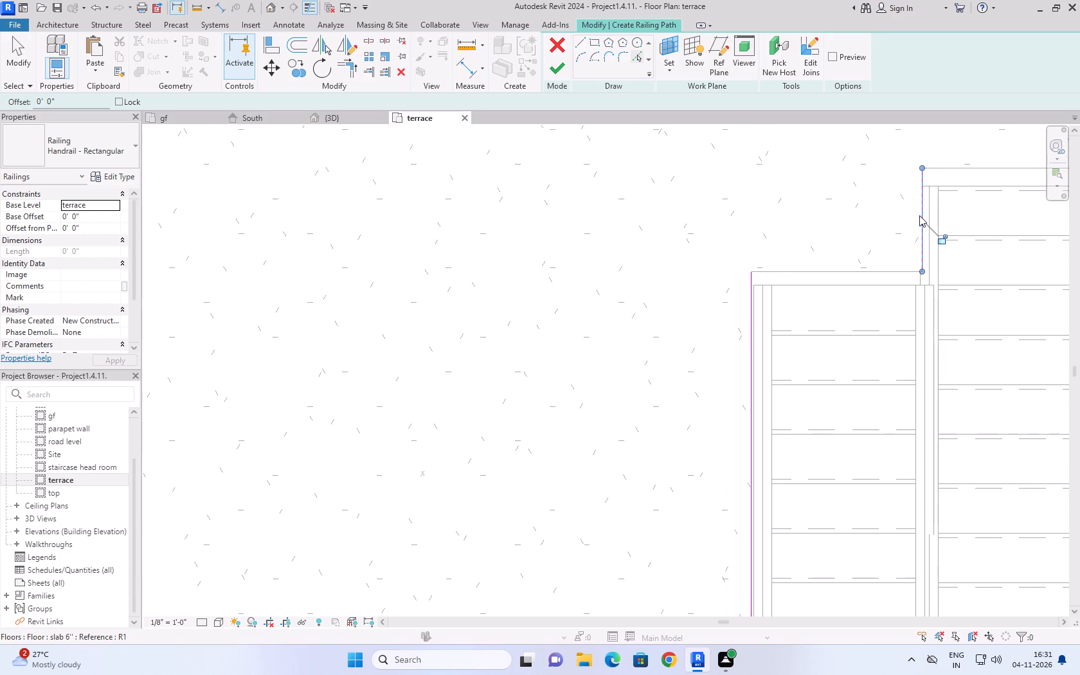
scroll(922, 224, down, 6)
scroll(960, 168, up, 8)
click(936, 267)
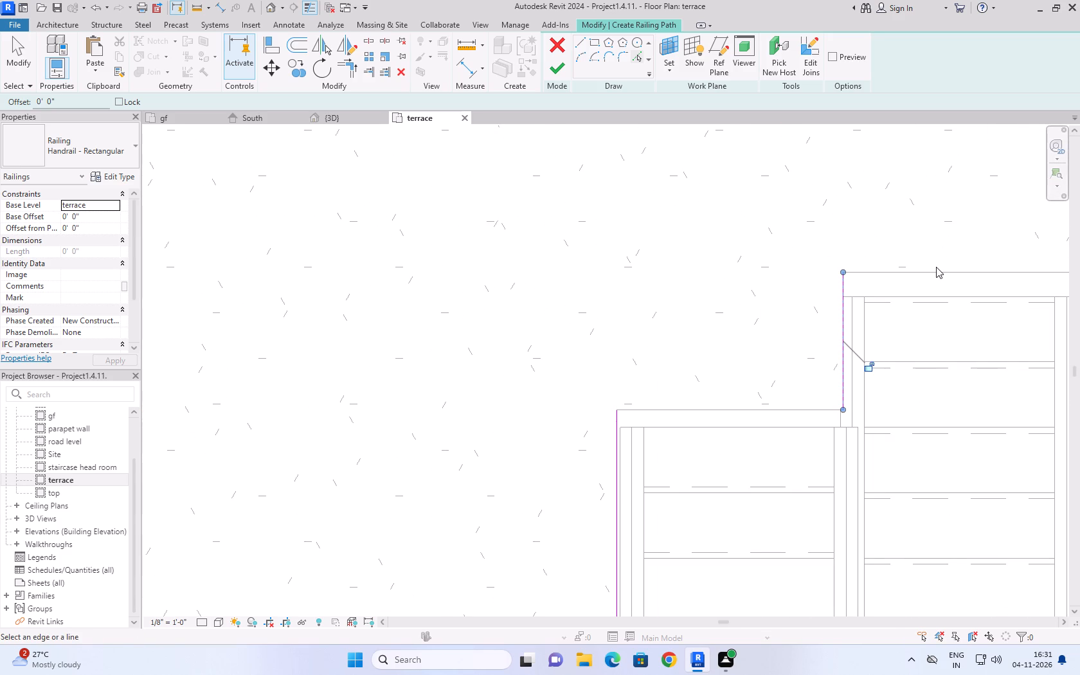
click(936, 269)
Add the right-hand slab's east edge to the railing path and try to finish the sketch.
scroll(937, 252, down, 4)
middle_drag(946, 224, 624, 387)
scroll(644, 371, up, 1)
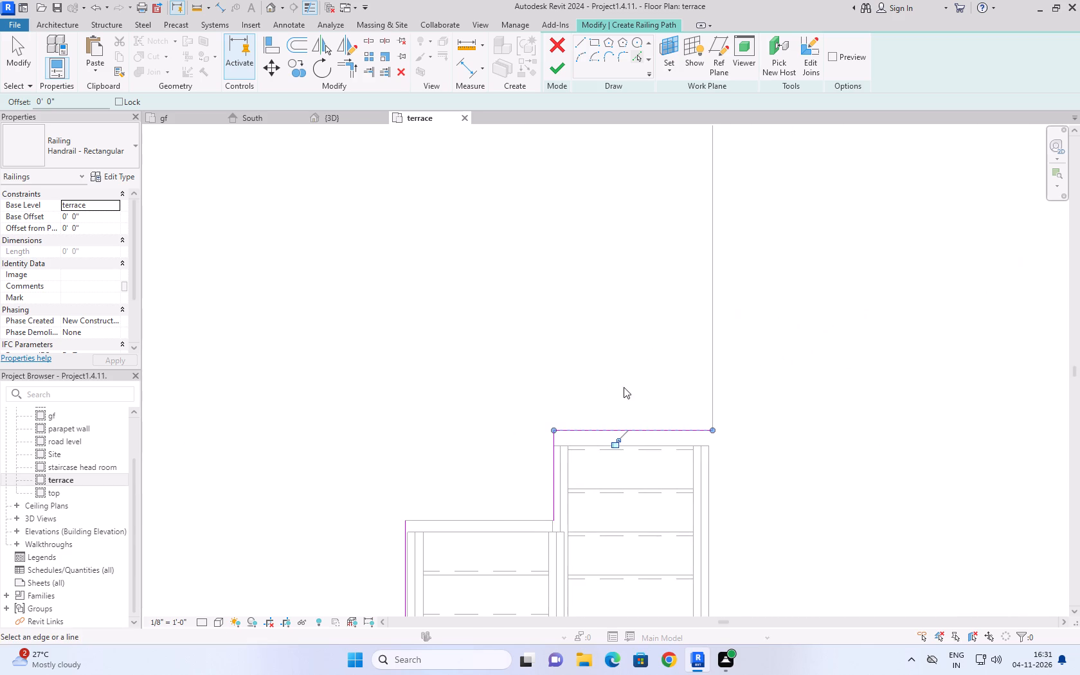
click(714, 285)
scroll(763, 273, down, 19)
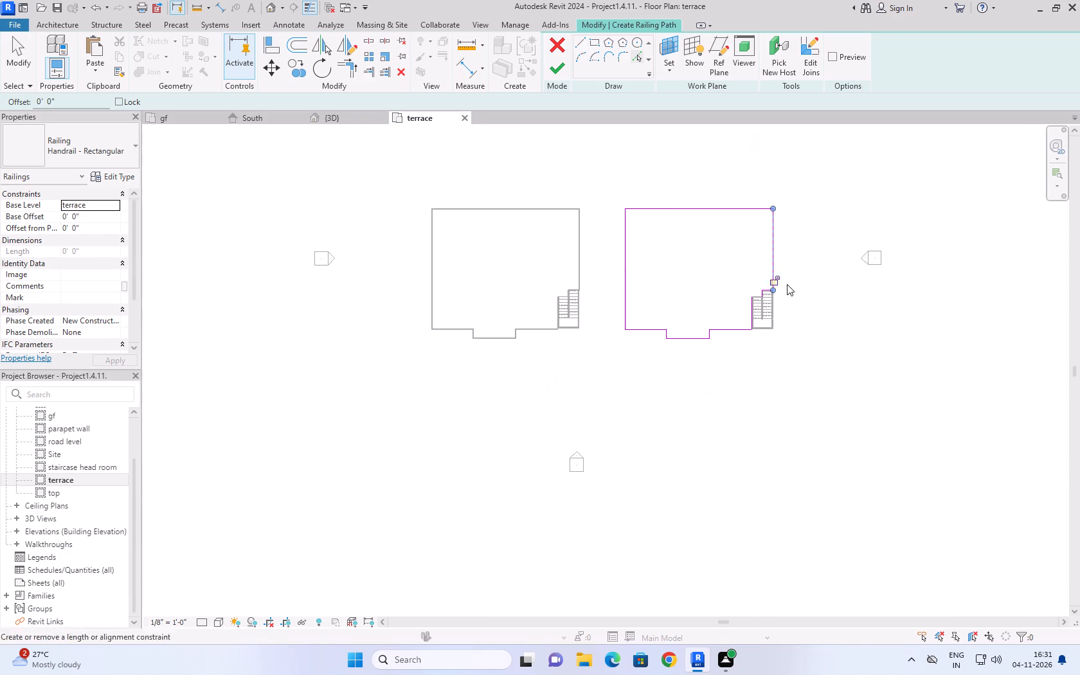
click(561, 64)
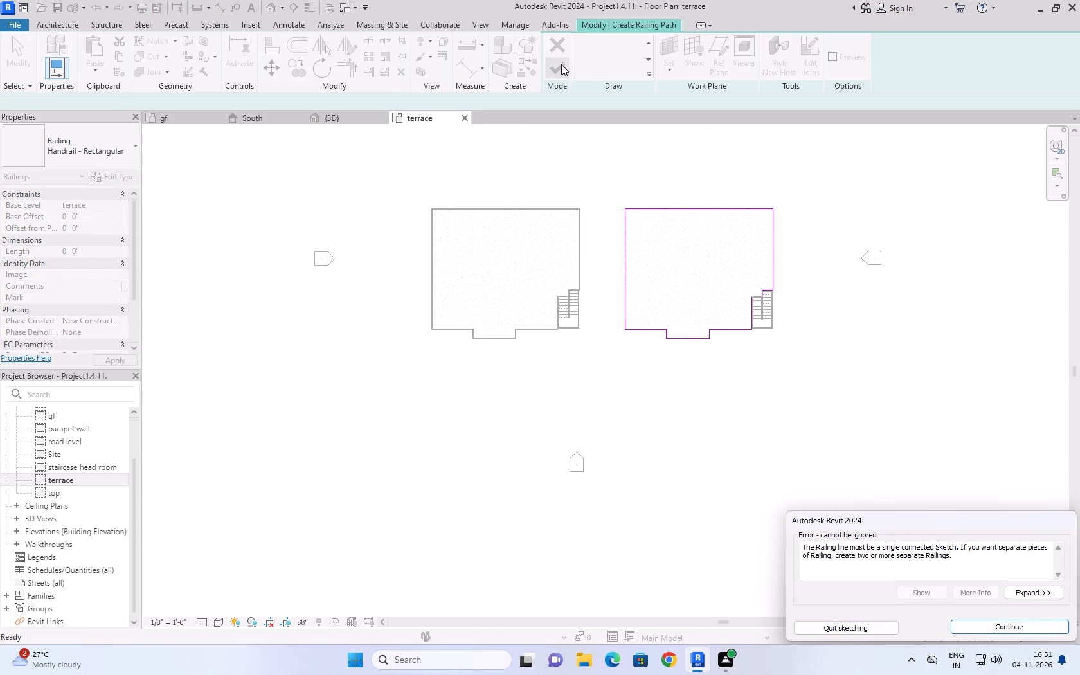
Add the missing short front-edge segment at the stair opening's southwest corner to the right-hand railing path and finish the sketch.
click(1005, 628)
scroll(748, 341, up, 5)
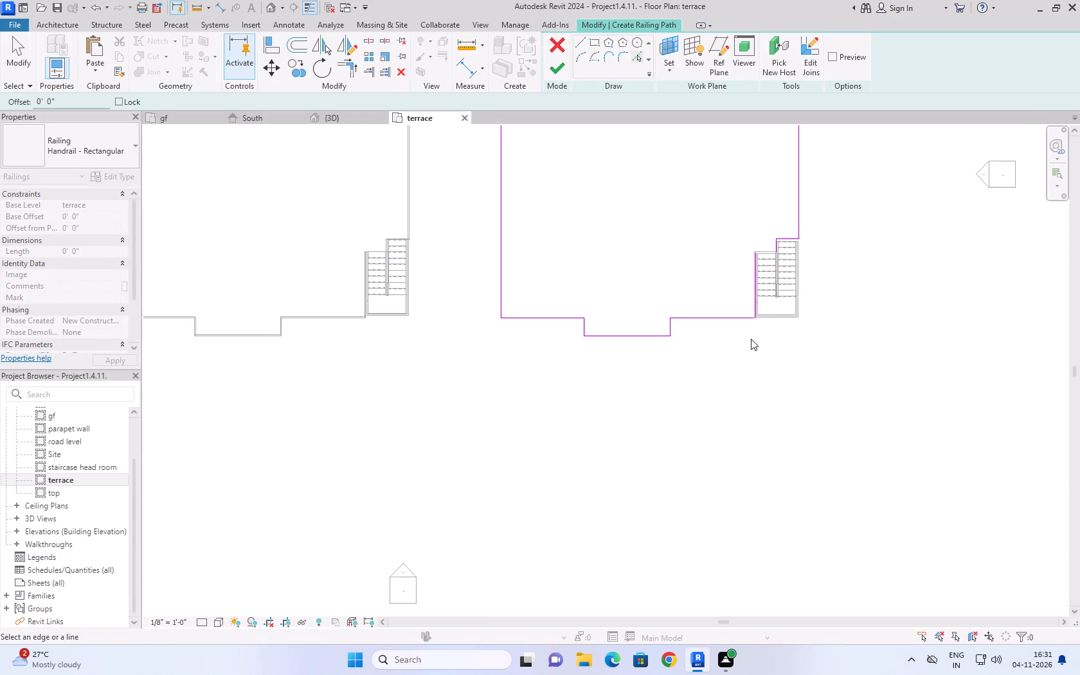
scroll(757, 327, up, 19)
middle_drag(760, 317, 642, 591)
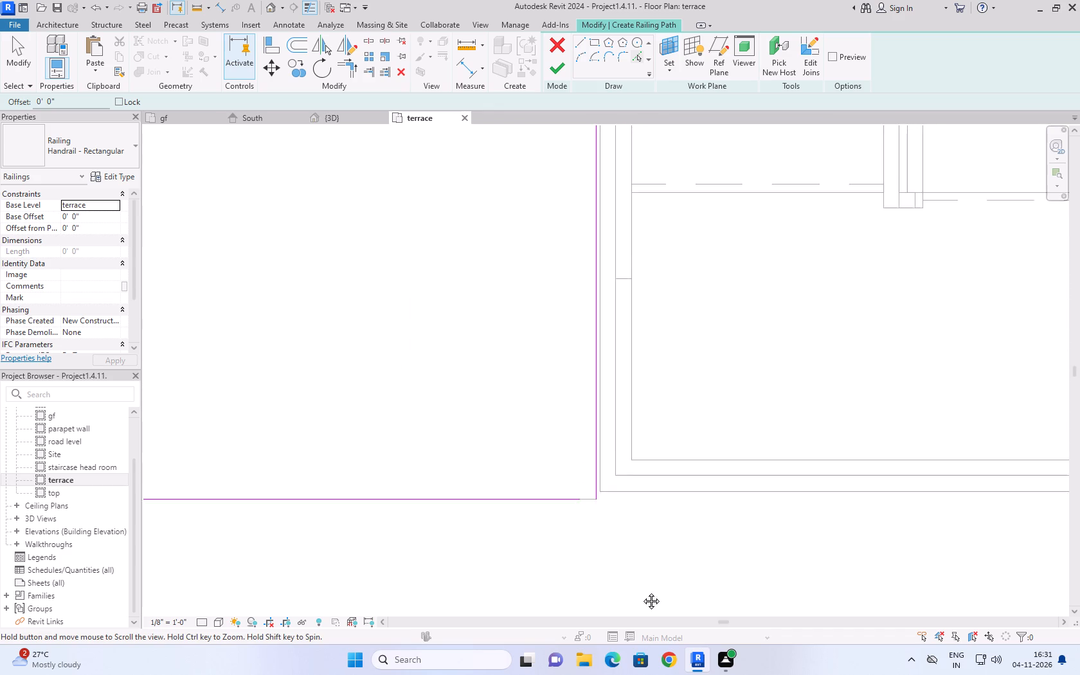
middle_drag(642, 591, 641, 605)
scroll(575, 547, up, 6)
click(605, 502)
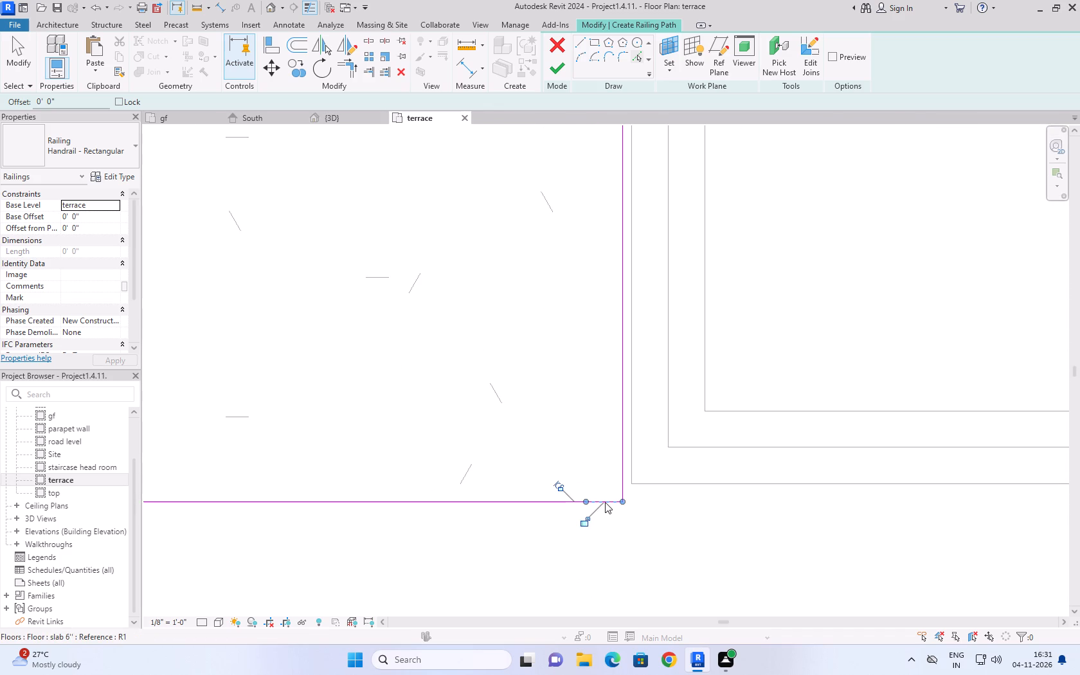
scroll(695, 499, down, 5)
click(558, 65)
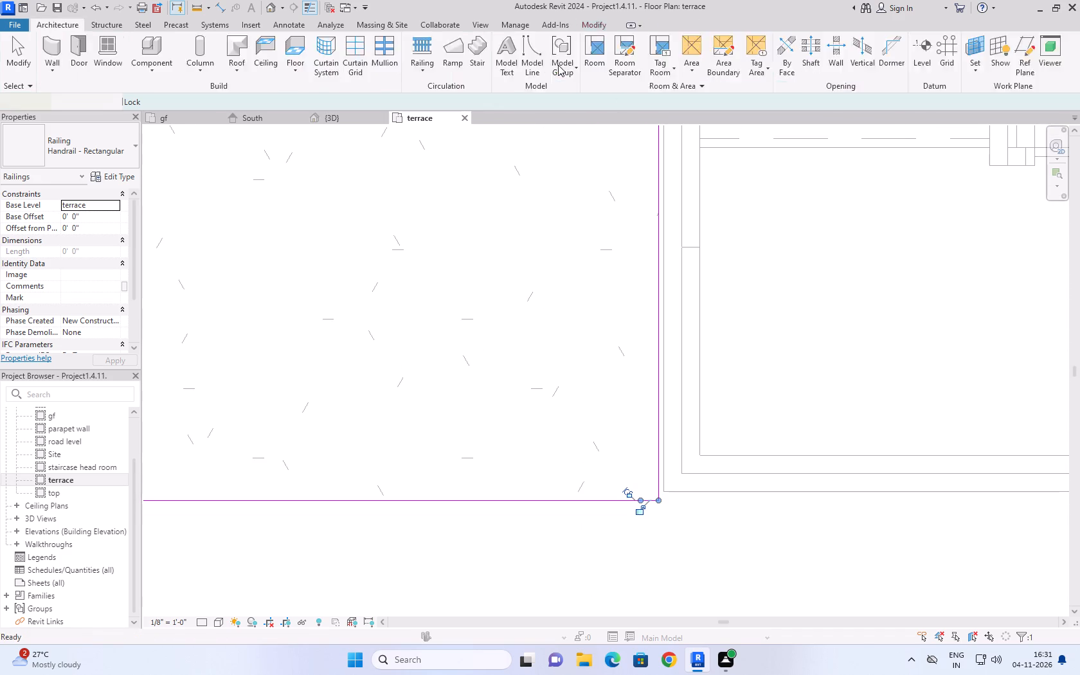
scroll(558, 370, down, 17)
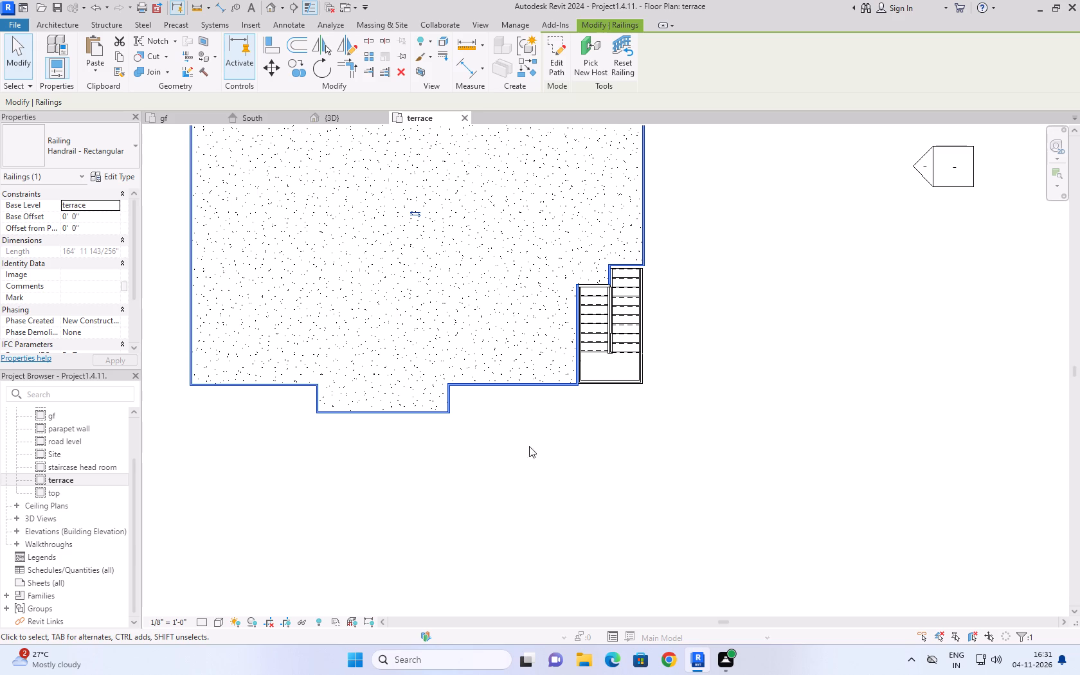
Examine the terrace and stair railings of both buildings in the 3D view, then restore its home orientation.
click(368, 113)
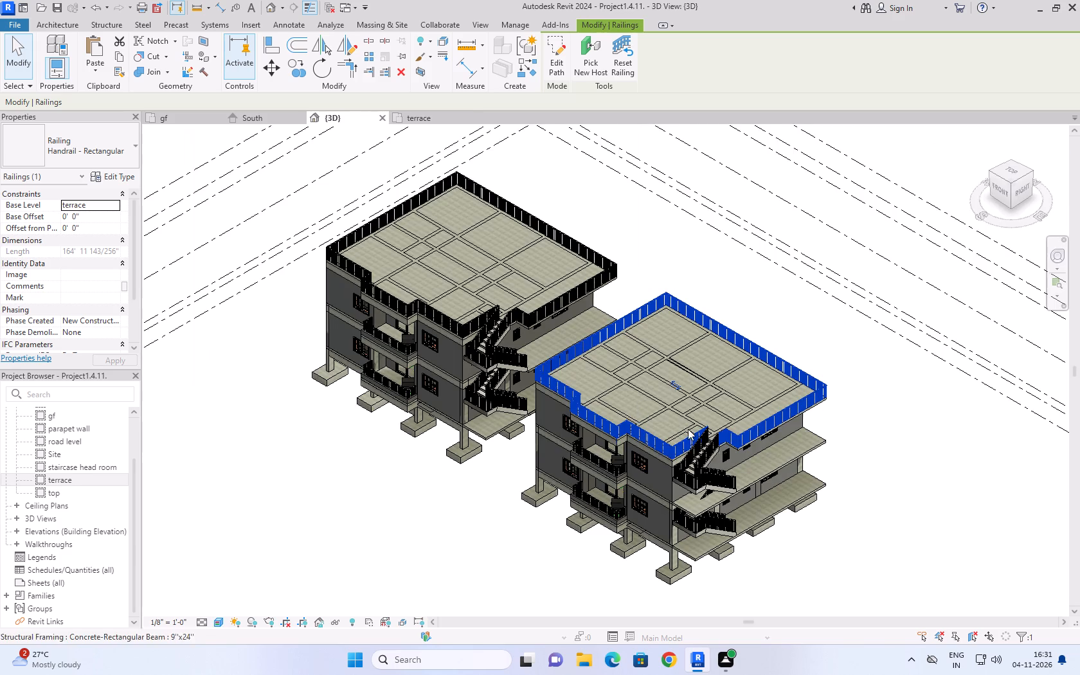
click(875, 458)
scroll(733, 458, up, 5)
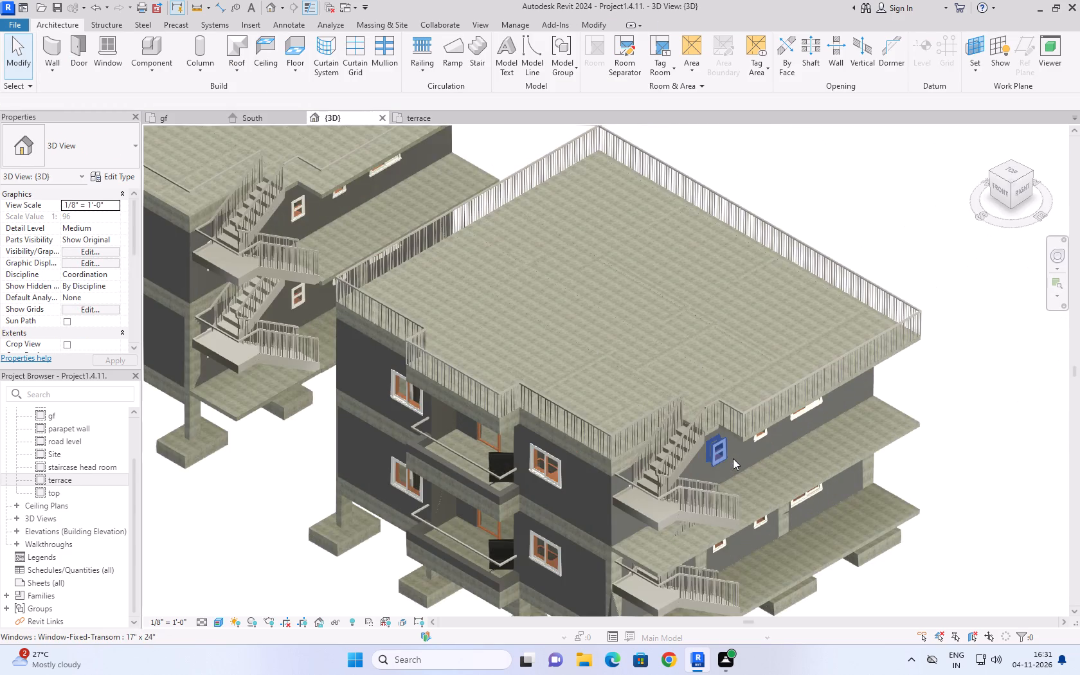
scroll(733, 458, up, 6)
scroll(809, 516, down, 9)
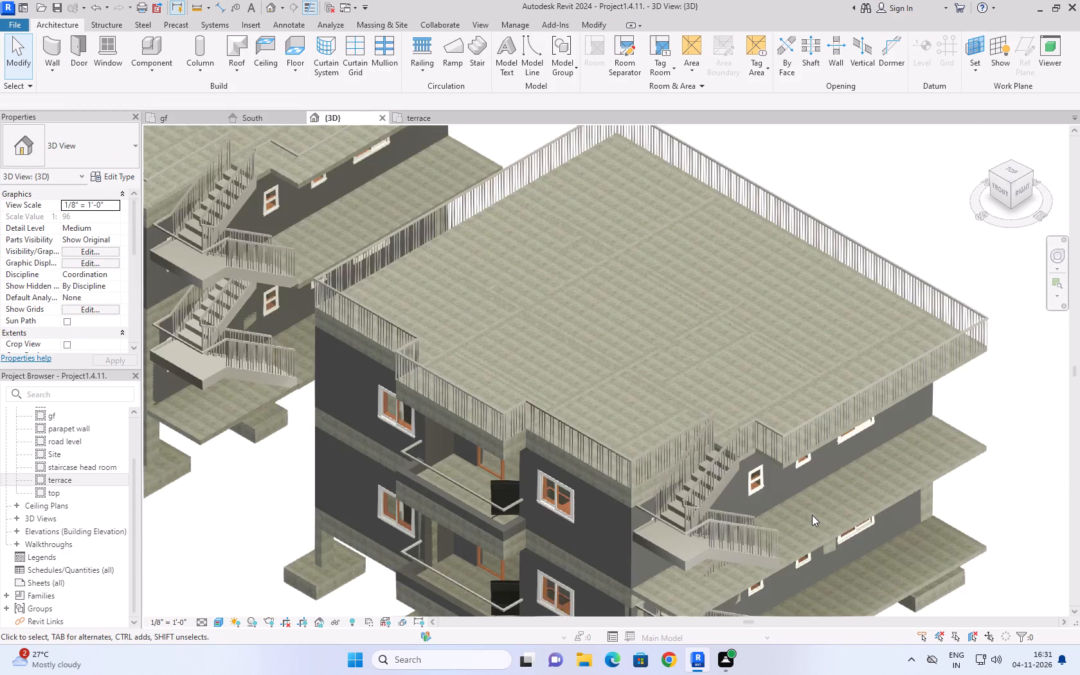
scroll(812, 515, down, 2)
scroll(658, 363, up, 9)
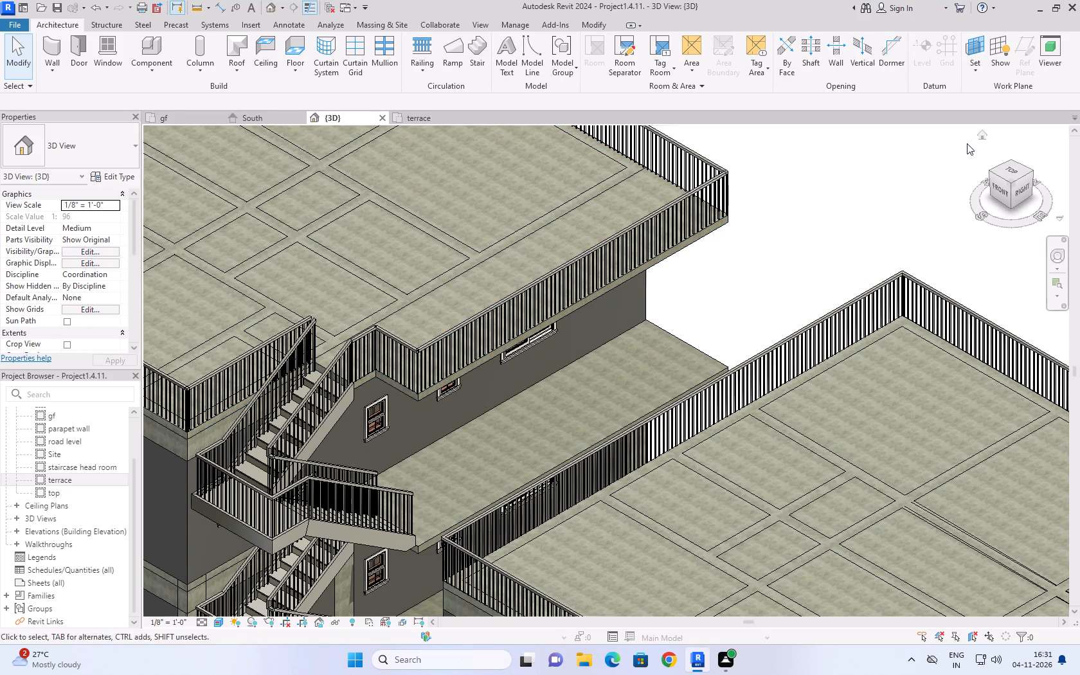
click(984, 134)
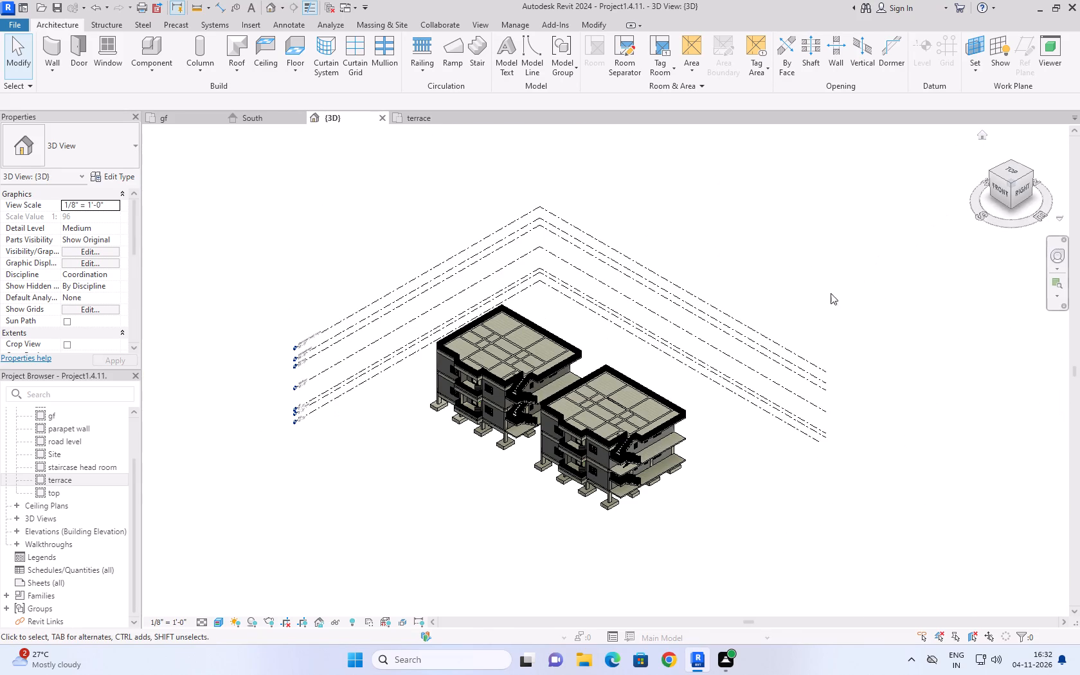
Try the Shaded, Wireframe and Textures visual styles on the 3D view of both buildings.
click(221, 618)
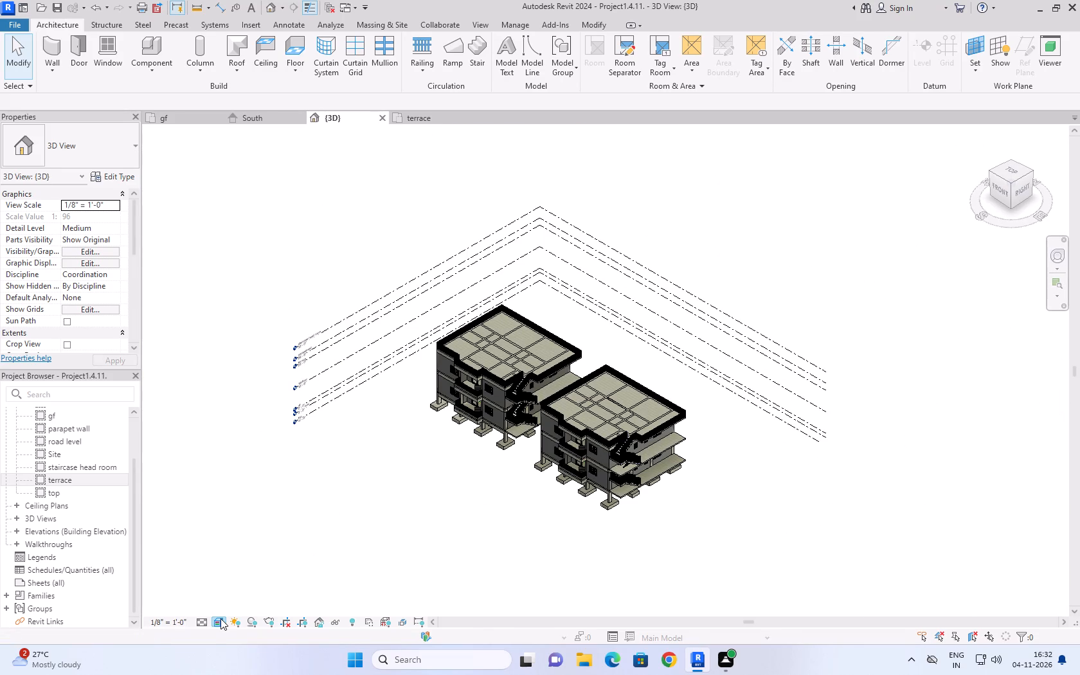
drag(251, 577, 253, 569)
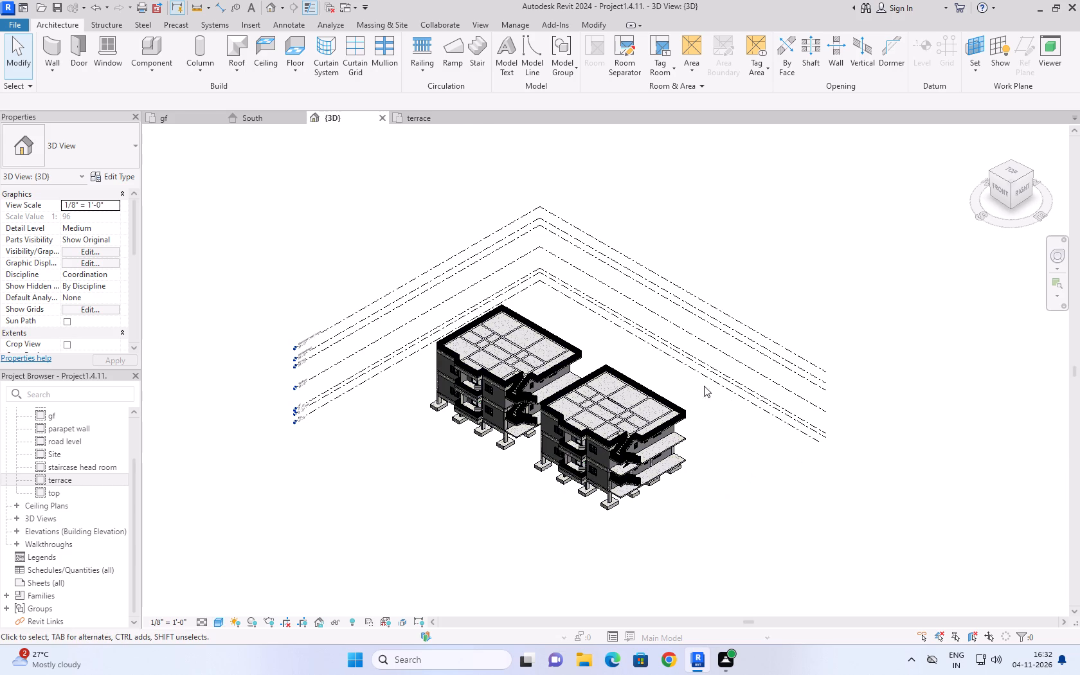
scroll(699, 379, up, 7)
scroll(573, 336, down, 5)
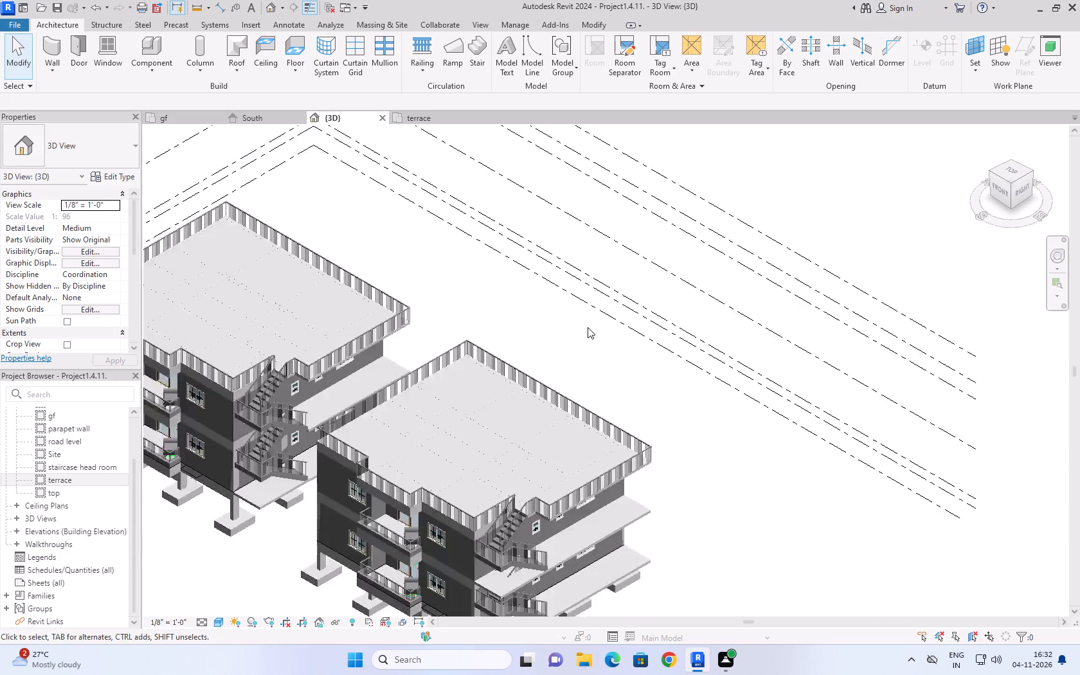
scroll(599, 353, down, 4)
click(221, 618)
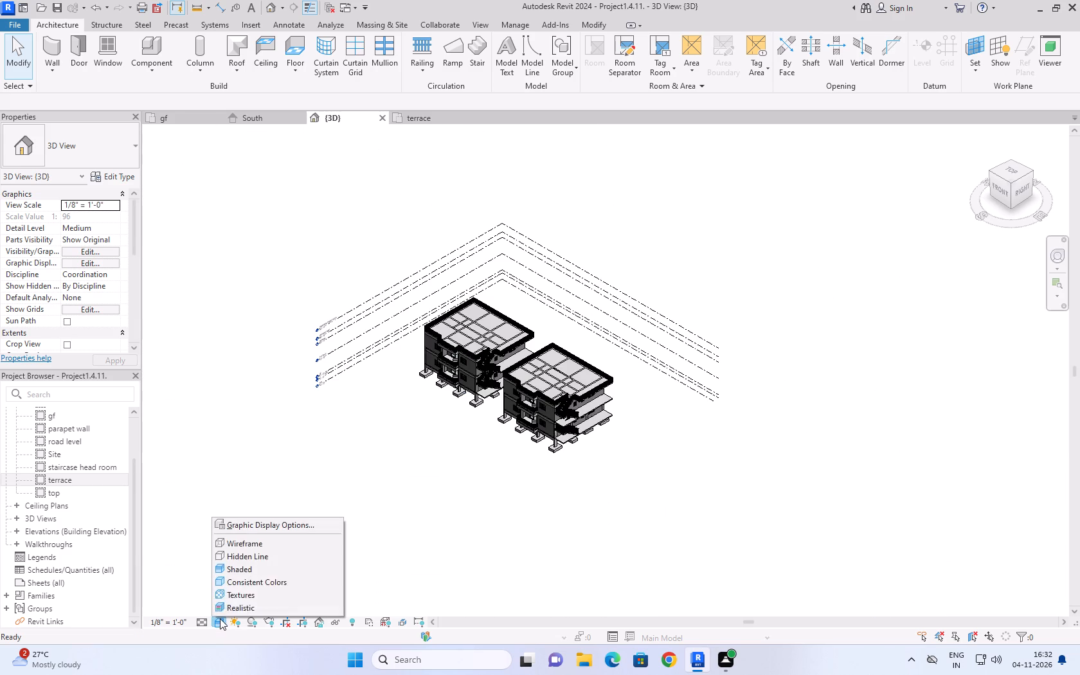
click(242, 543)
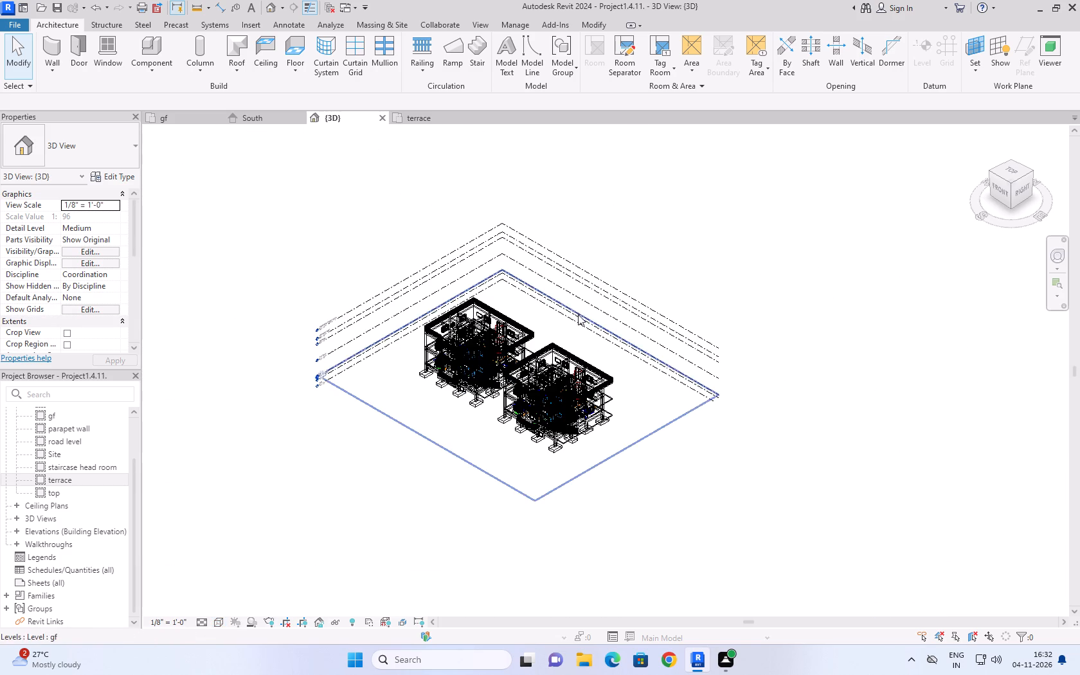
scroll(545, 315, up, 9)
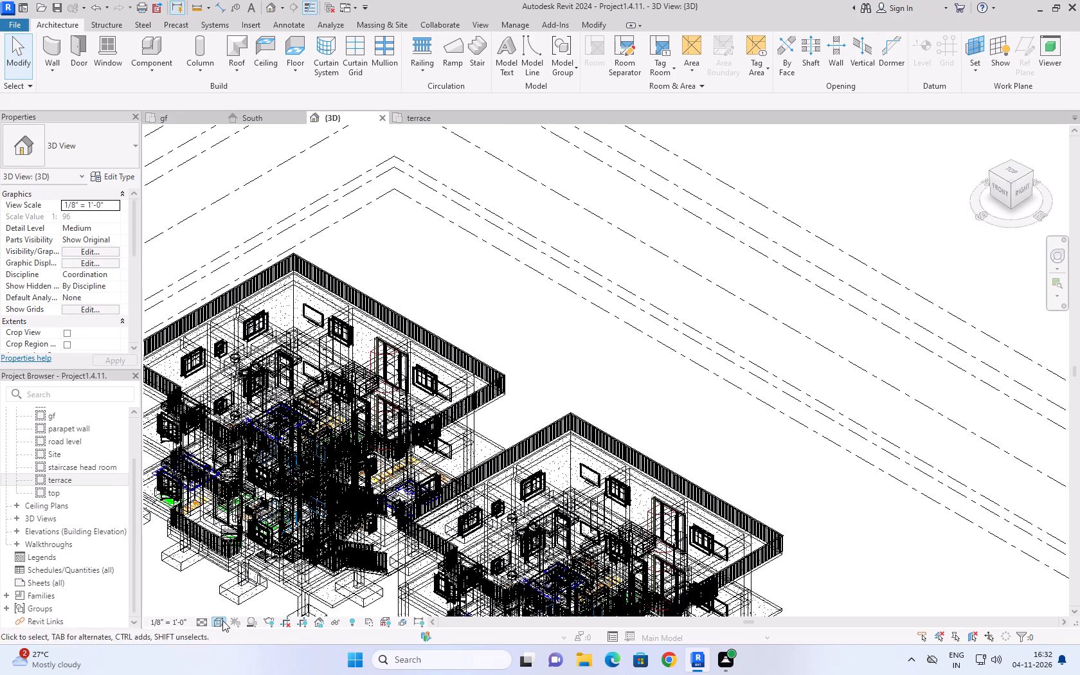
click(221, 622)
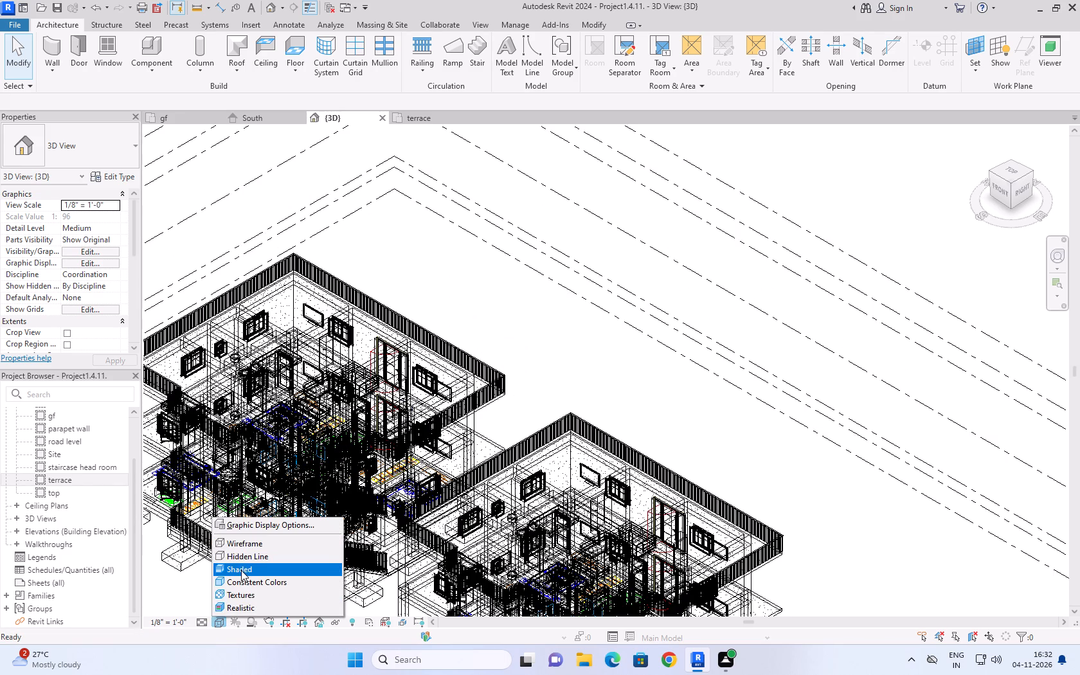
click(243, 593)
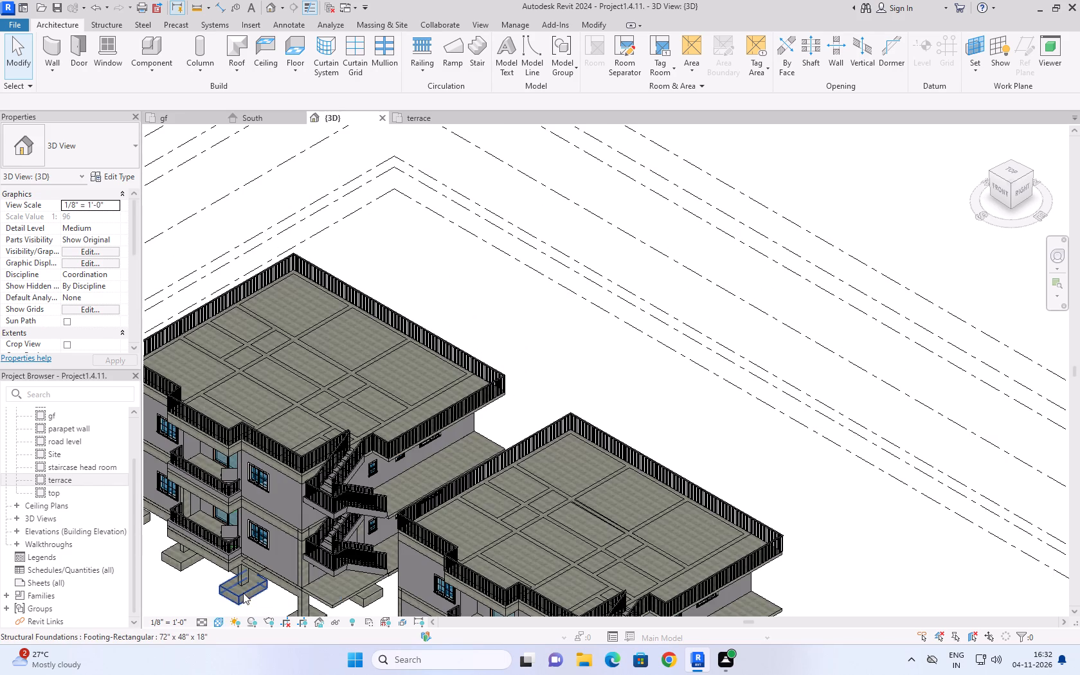
Set the 3D view's visual style to Realistic and look over the right-hand building's stairs and railings.
click(214, 622)
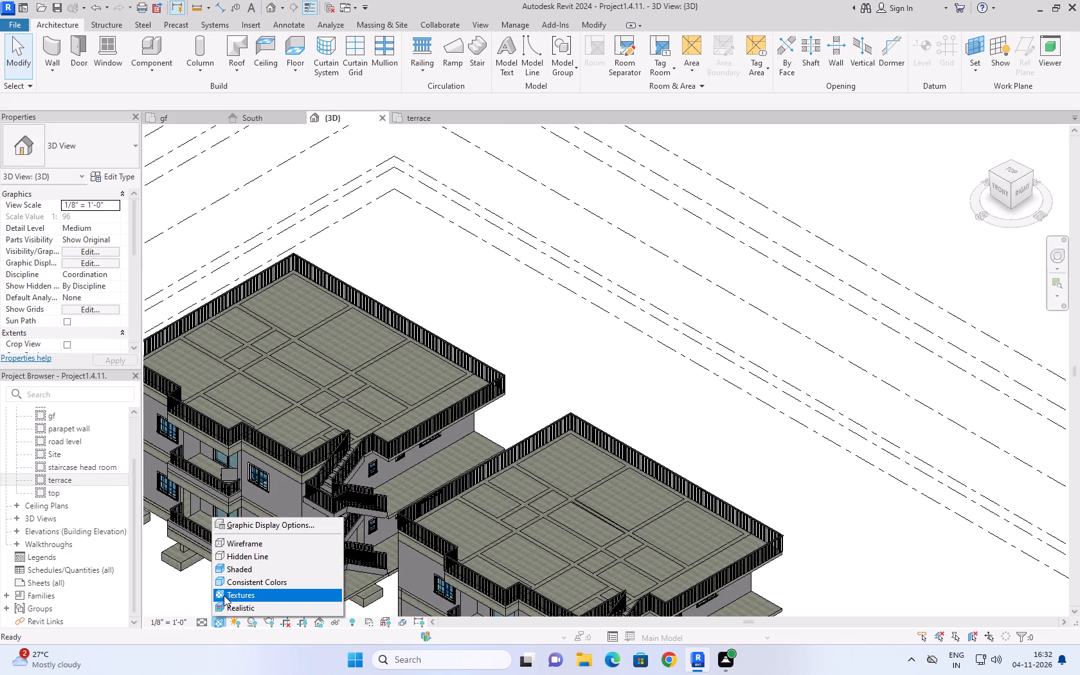
click(231, 607)
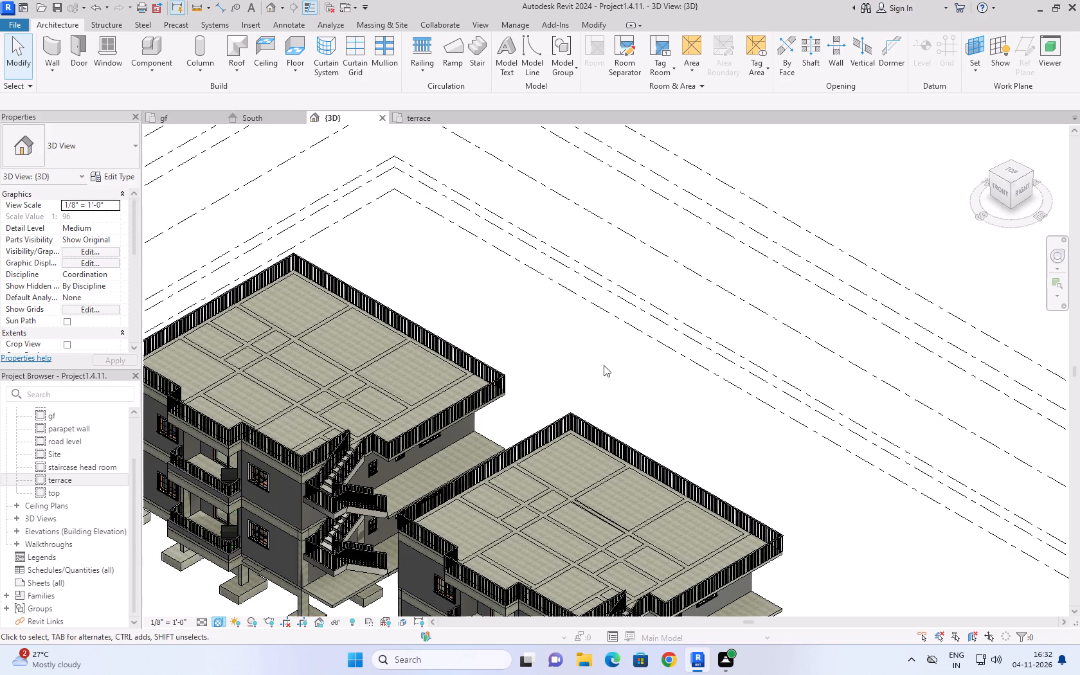
scroll(628, 283, down, 5)
scroll(705, 543, up, 4)
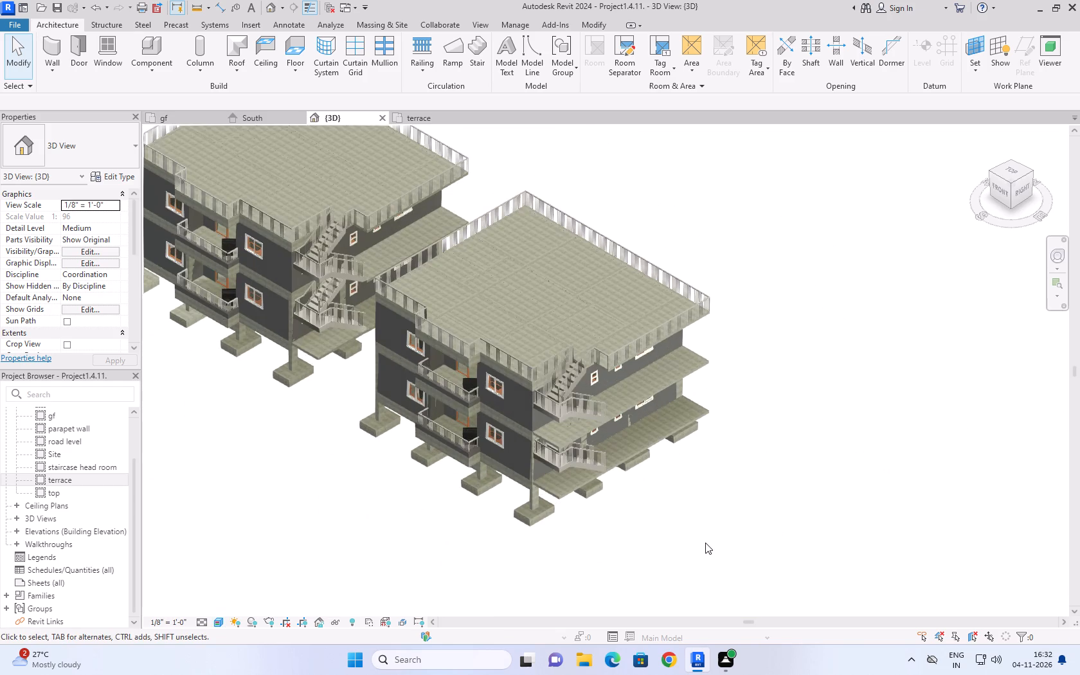
scroll(705, 540, up, 4)
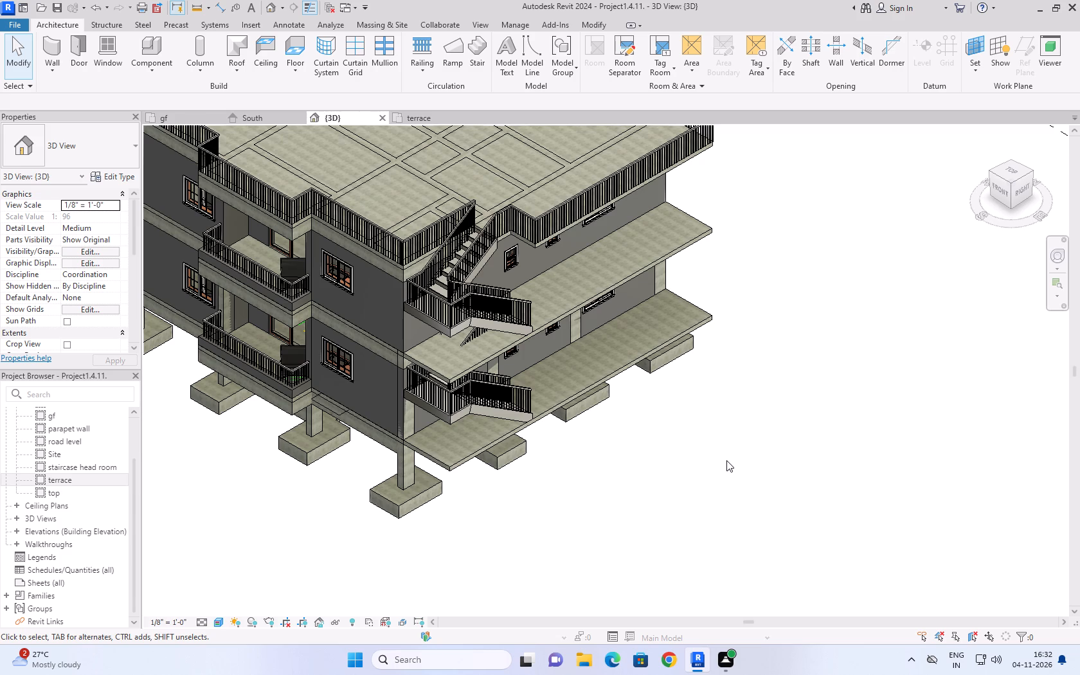
Return to the terrace floor plan showing both building slabs.
click(428, 120)
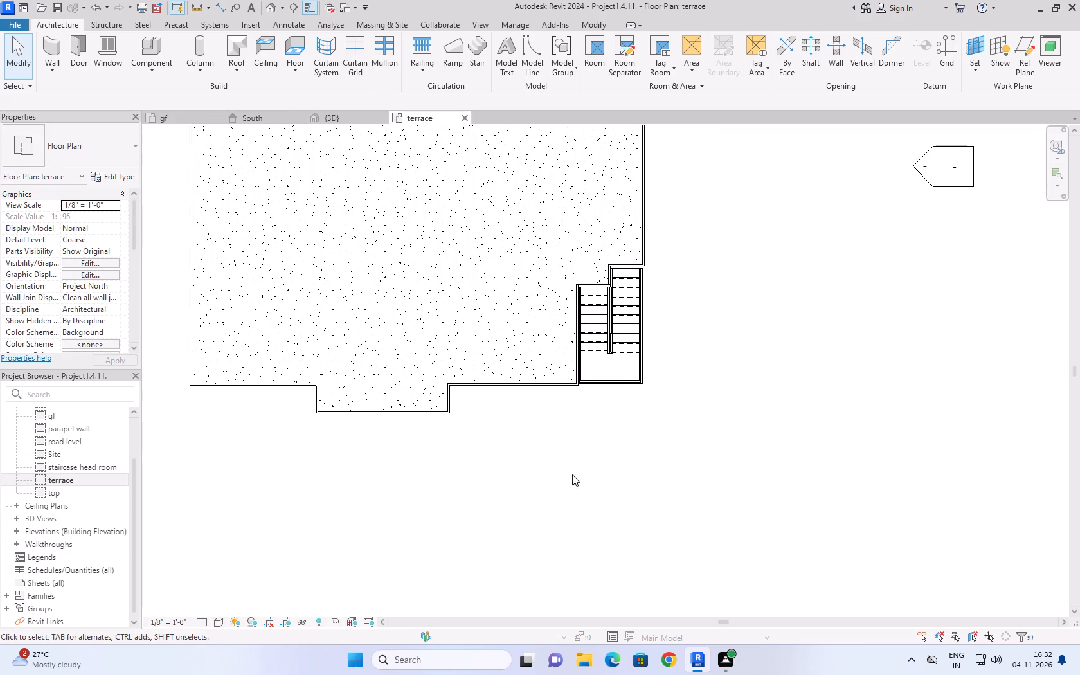
scroll(618, 537, down, 6)
scroll(621, 537, up, 3)
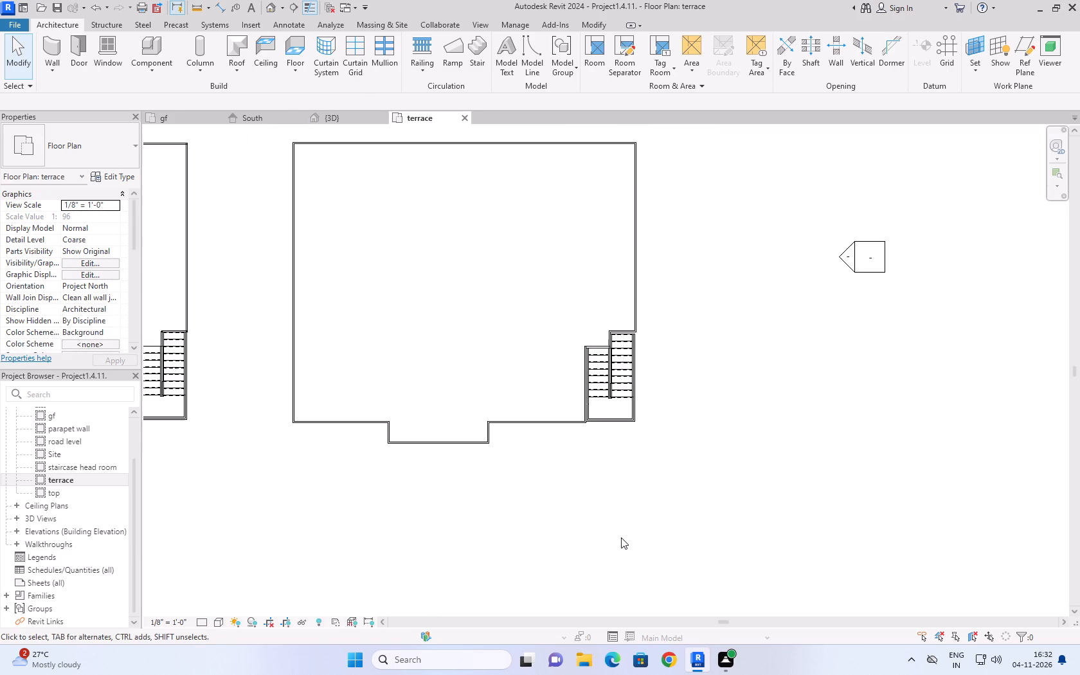
scroll(621, 537, up, 2)
scroll(621, 537, down, 5)
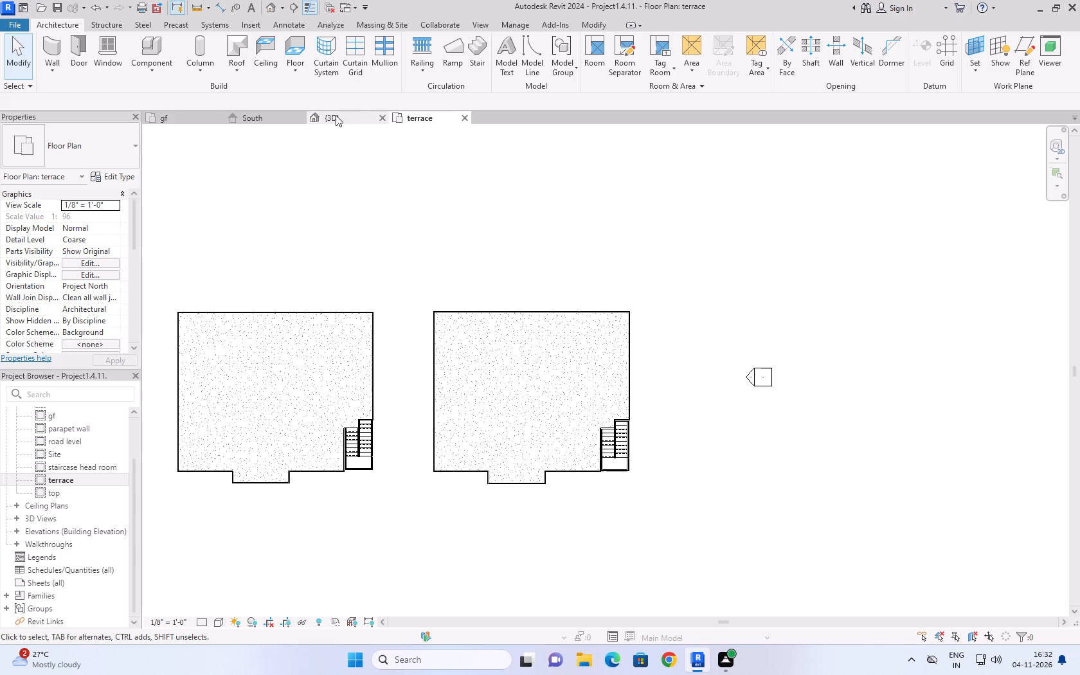
click(500, 196)
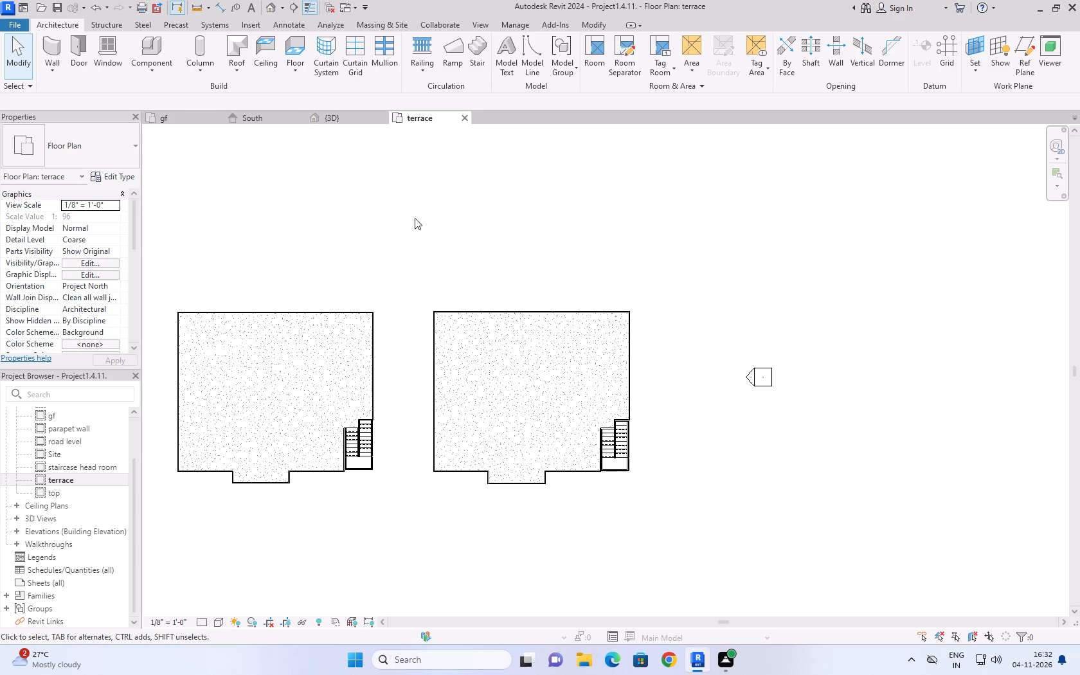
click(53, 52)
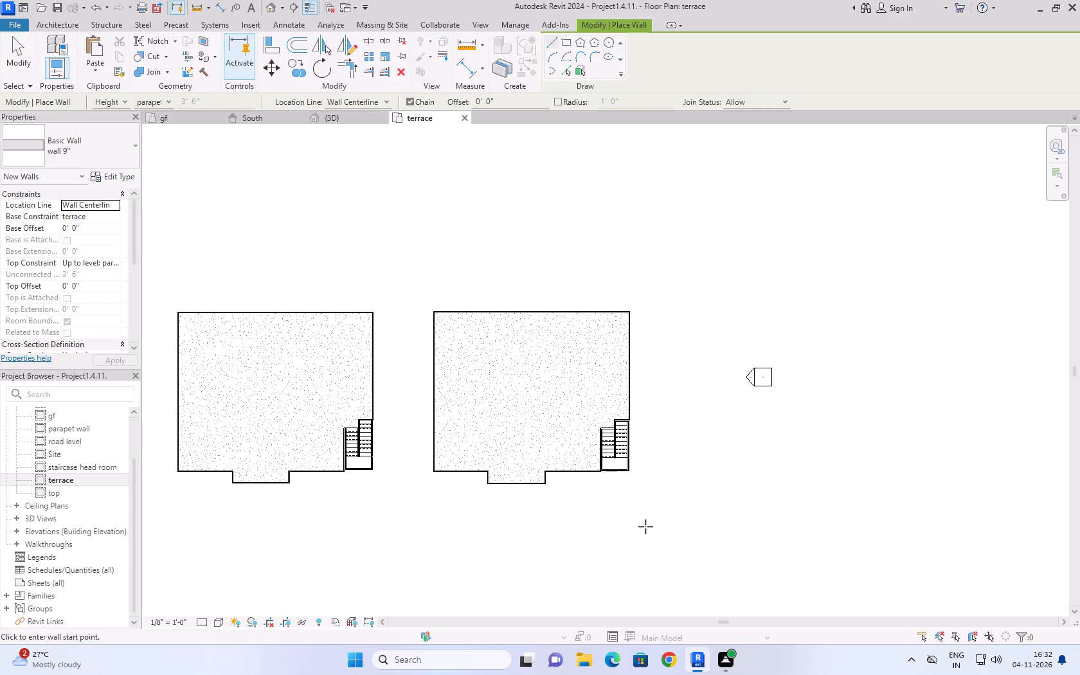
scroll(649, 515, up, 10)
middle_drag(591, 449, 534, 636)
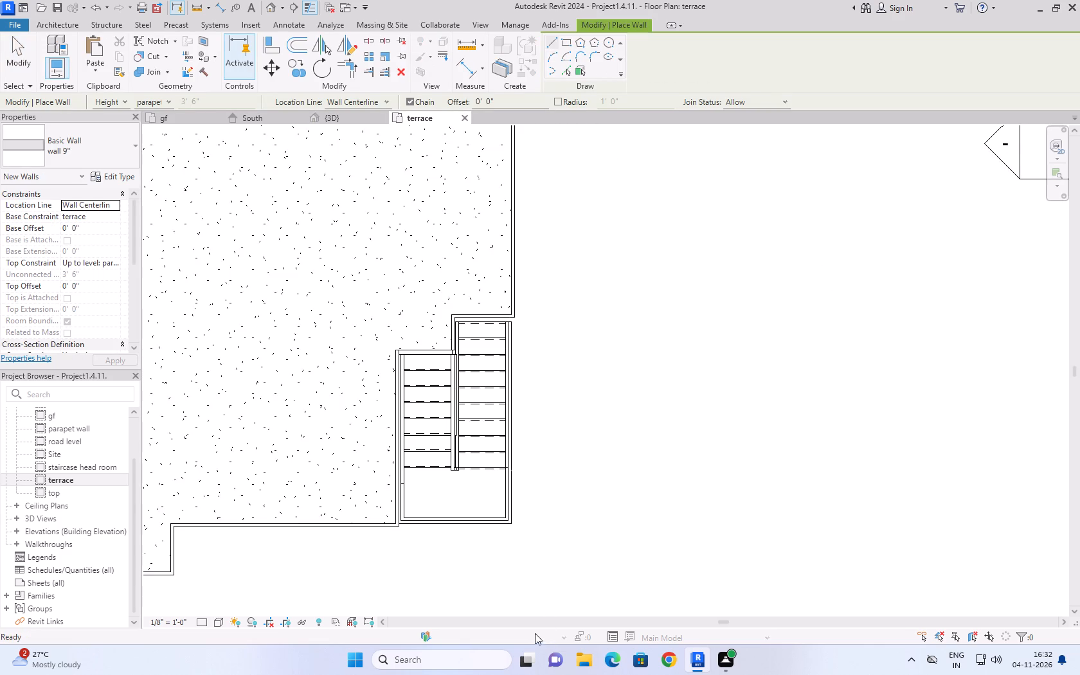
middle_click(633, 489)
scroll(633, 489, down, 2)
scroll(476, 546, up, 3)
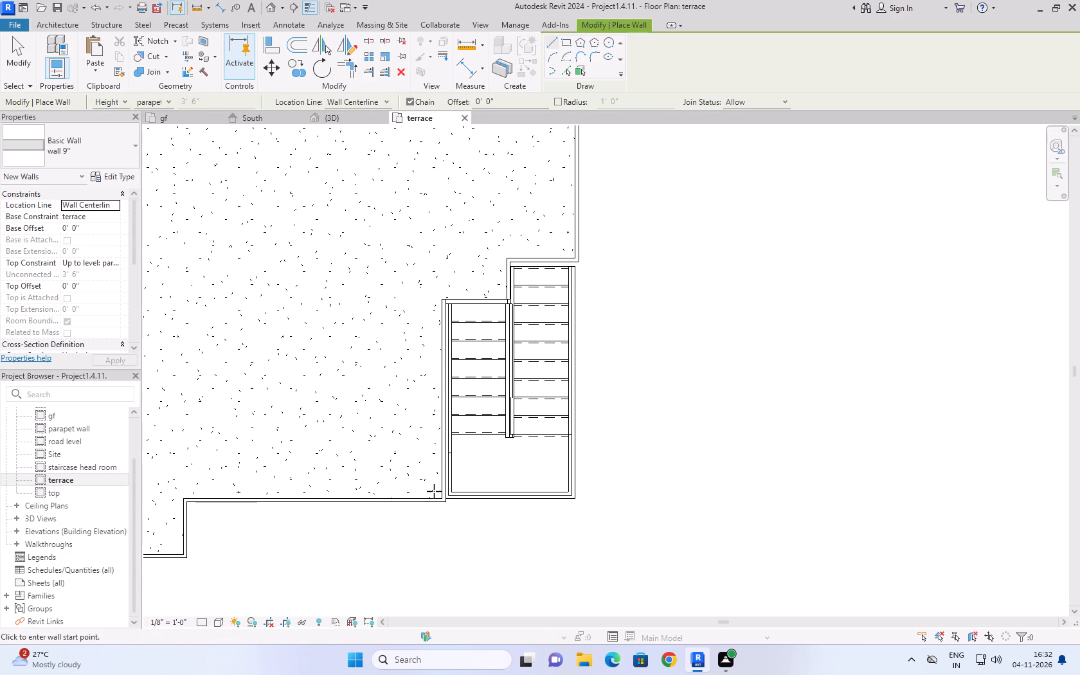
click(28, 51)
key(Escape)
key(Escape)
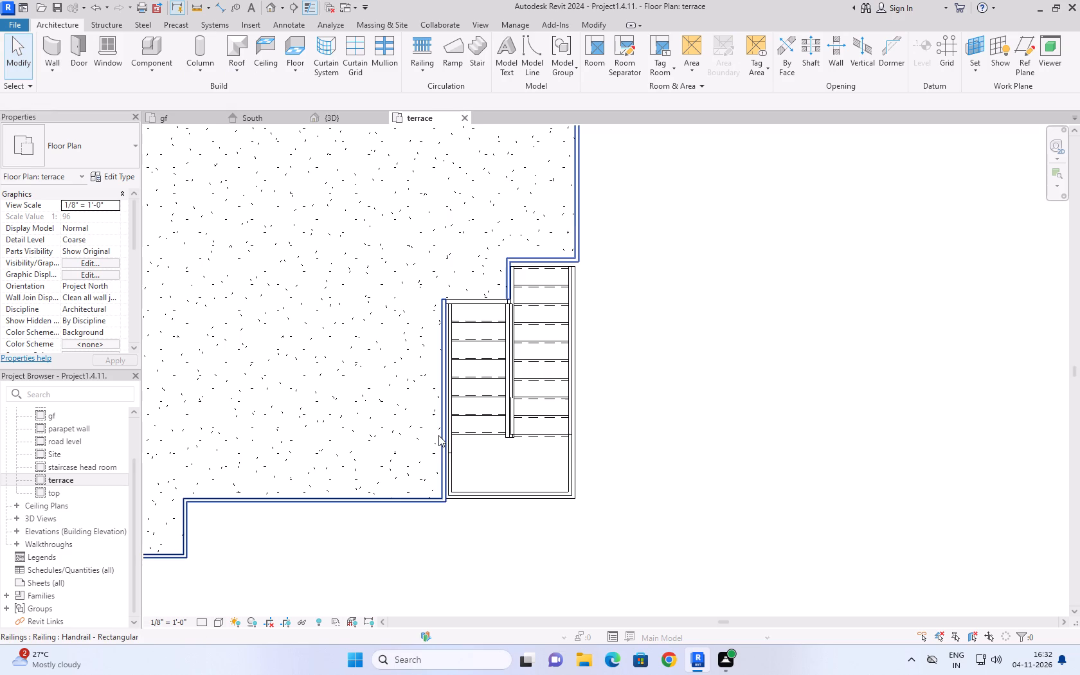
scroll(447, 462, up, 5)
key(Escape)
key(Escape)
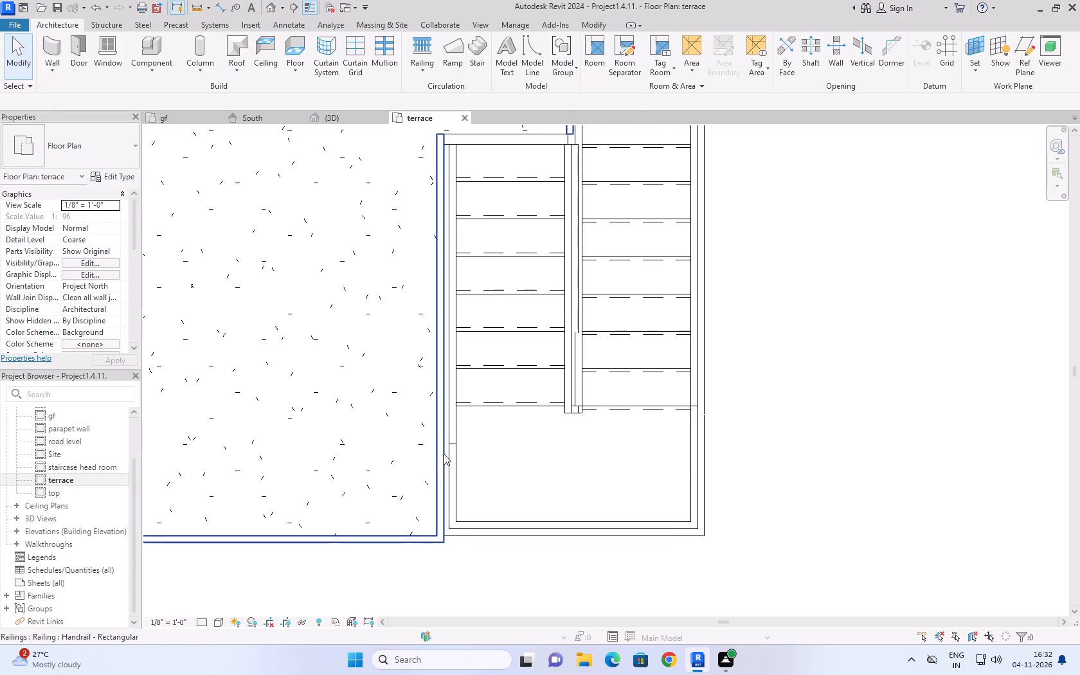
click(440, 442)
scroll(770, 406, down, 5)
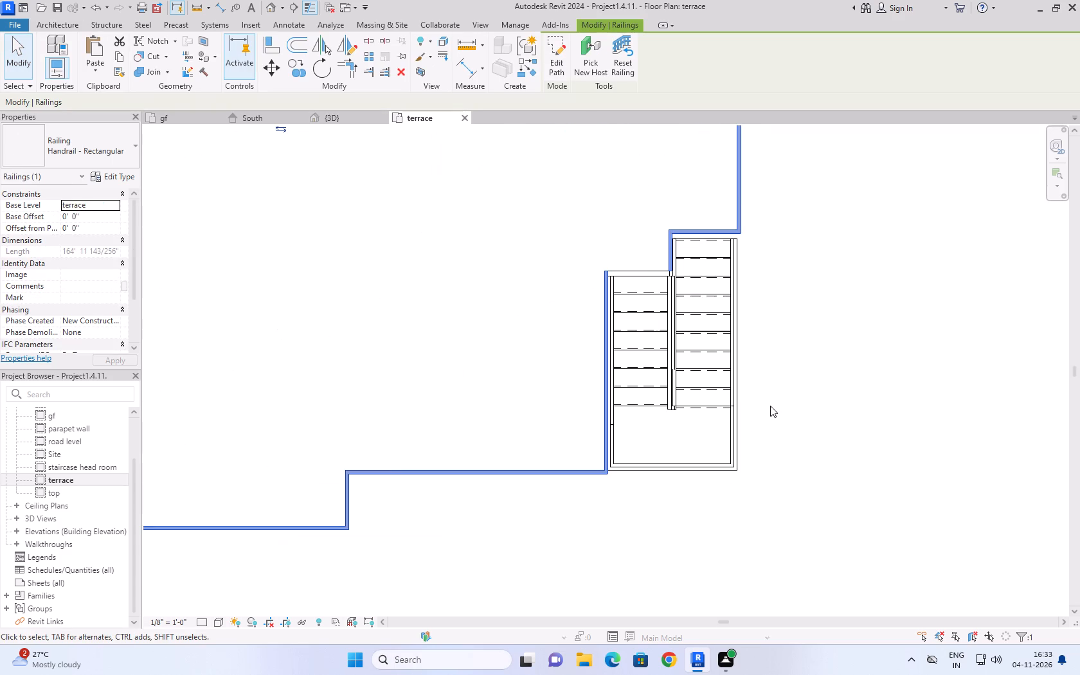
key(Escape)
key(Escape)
Edit the right-hand building's terrace railing path, deleting its three segments bordering the stair opening.
scroll(771, 403, down, 11)
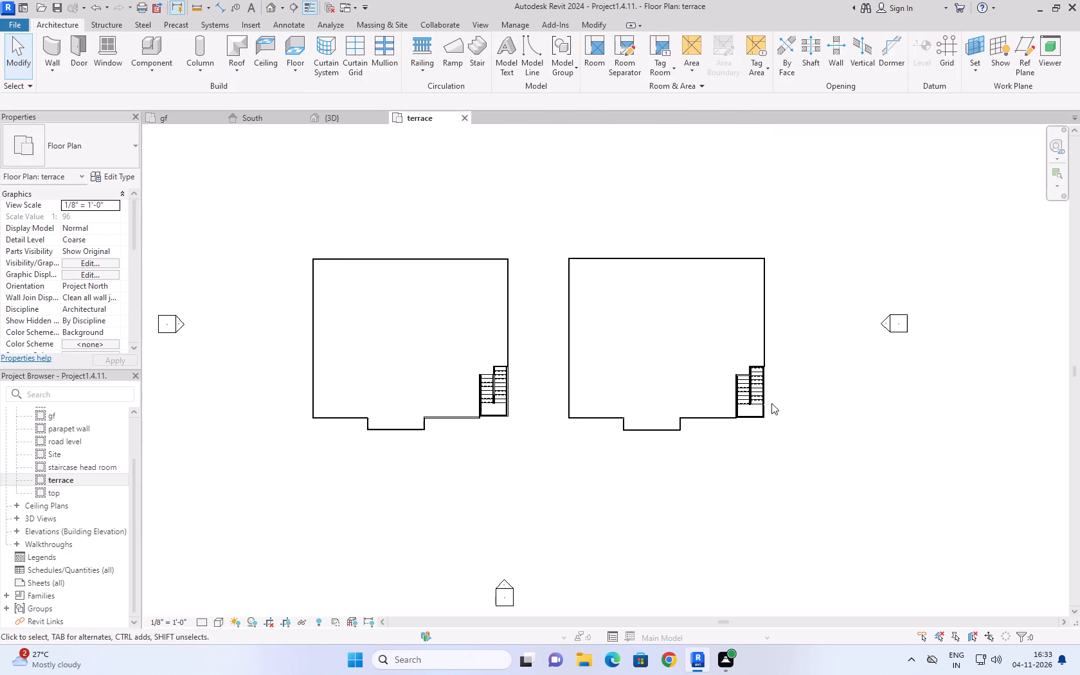
click(737, 408)
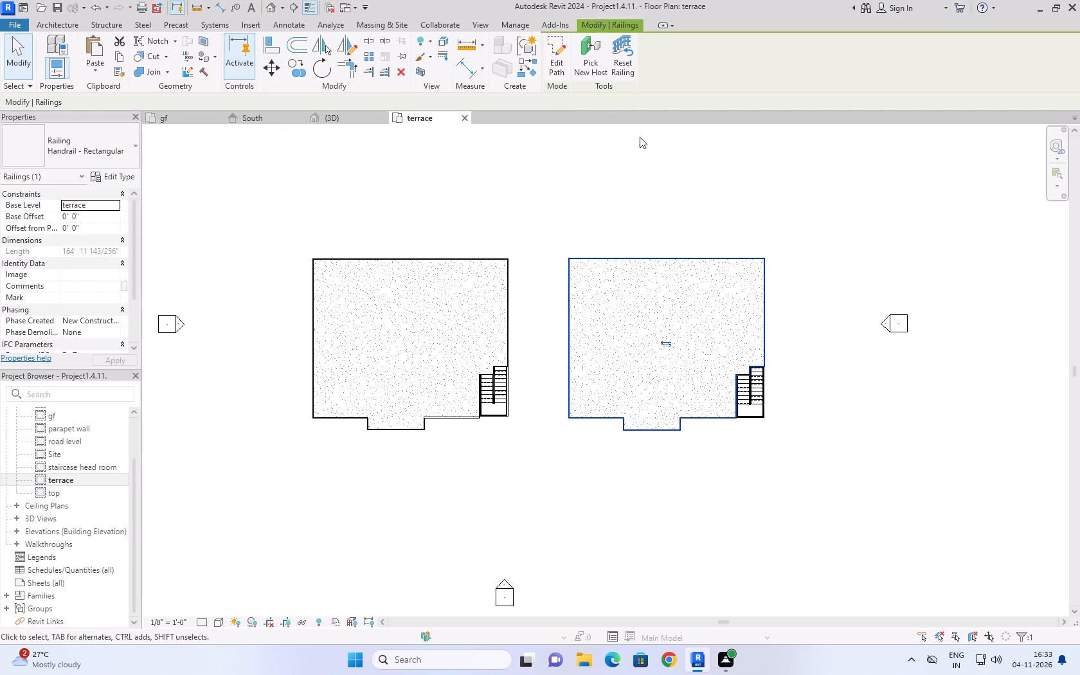
click(561, 73)
scroll(775, 379, up, 5)
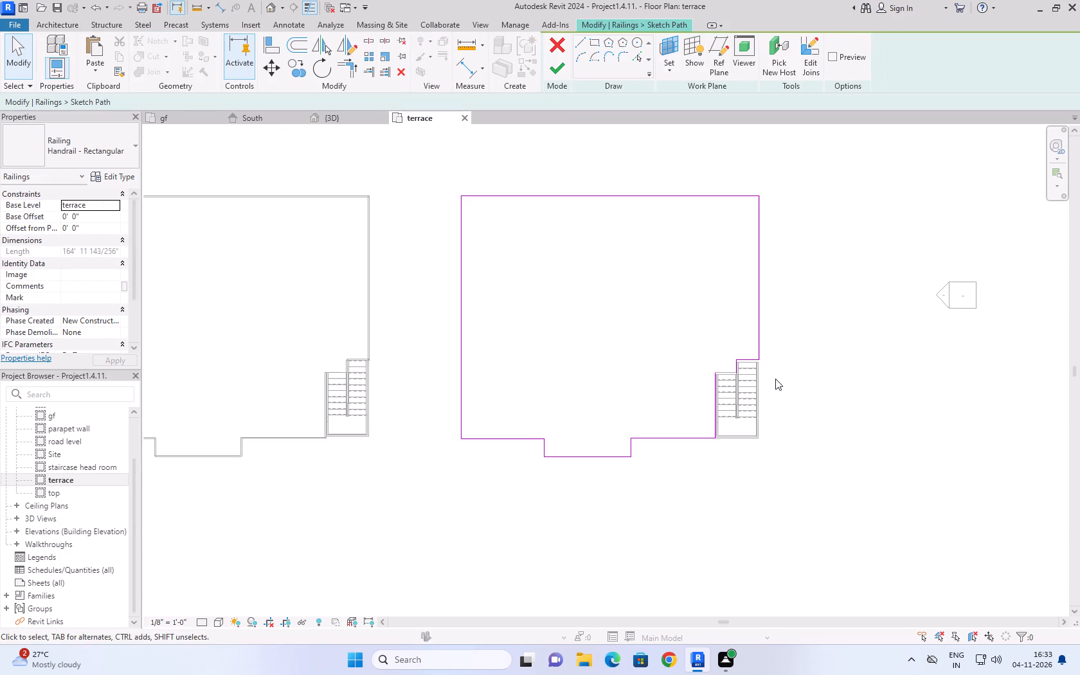
scroll(775, 379, up, 8)
click(528, 415)
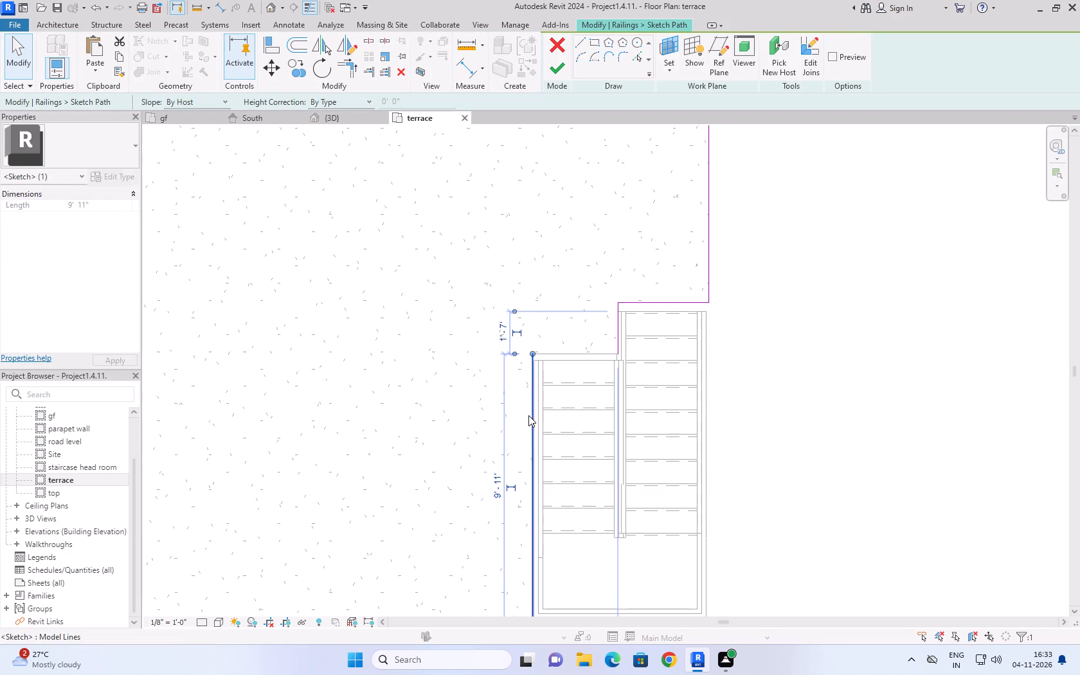
key(Delete)
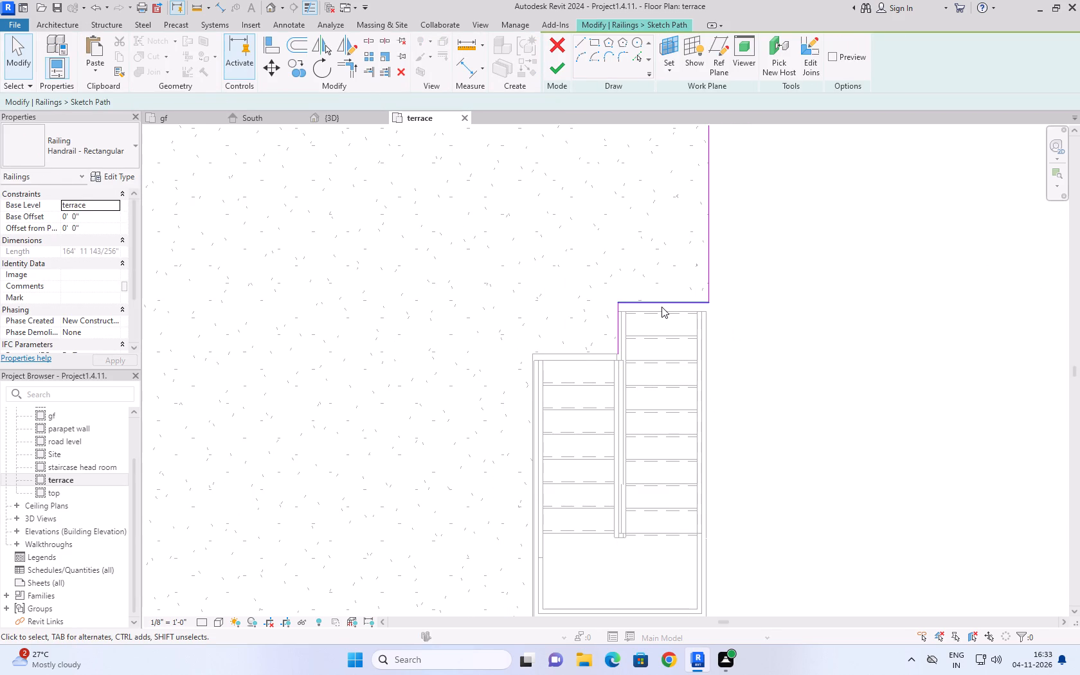
click(661, 307)
key(Delete)
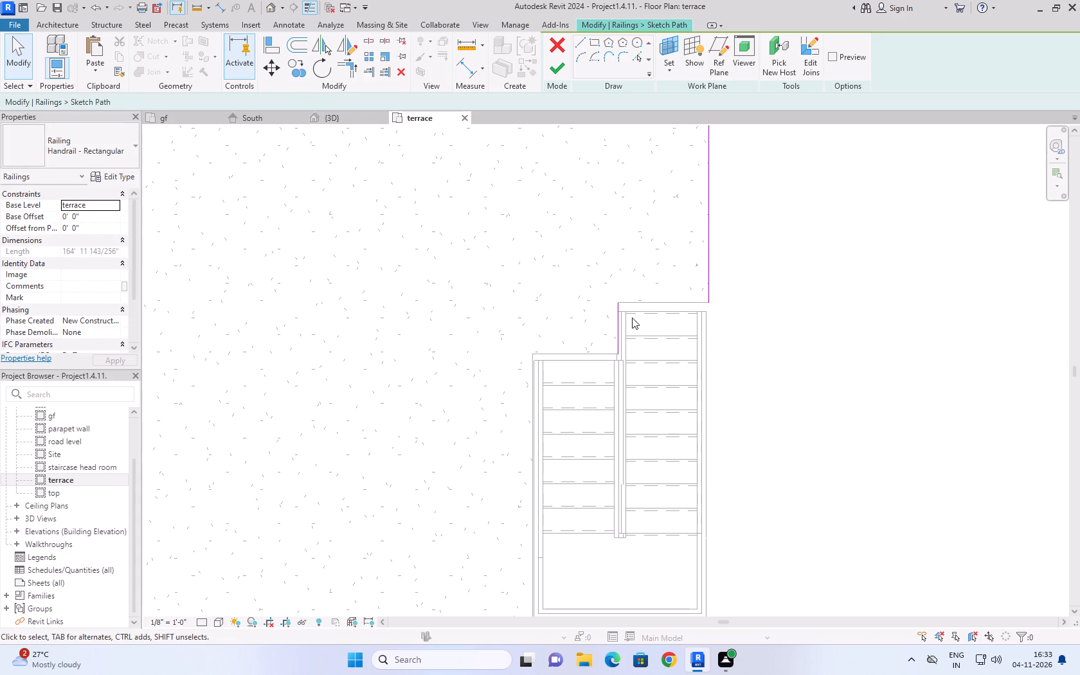
click(618, 323)
key(Delete)
scroll(792, 289, down, 8)
scroll(706, 437, up, 5)
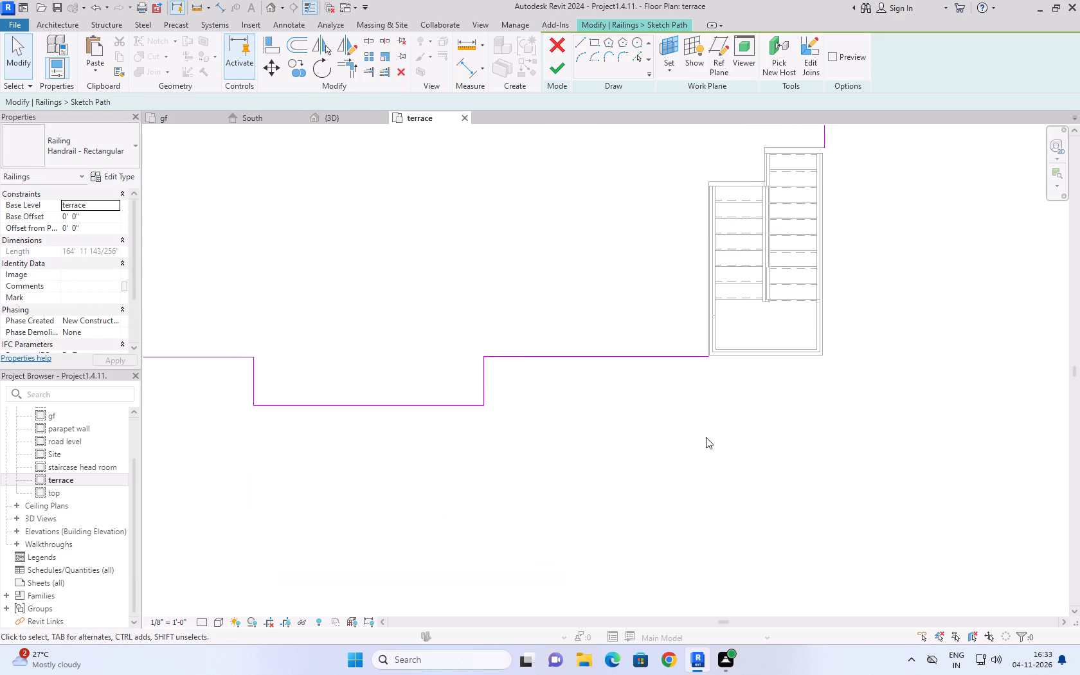
scroll(706, 437, up, 2)
scroll(706, 437, down, 16)
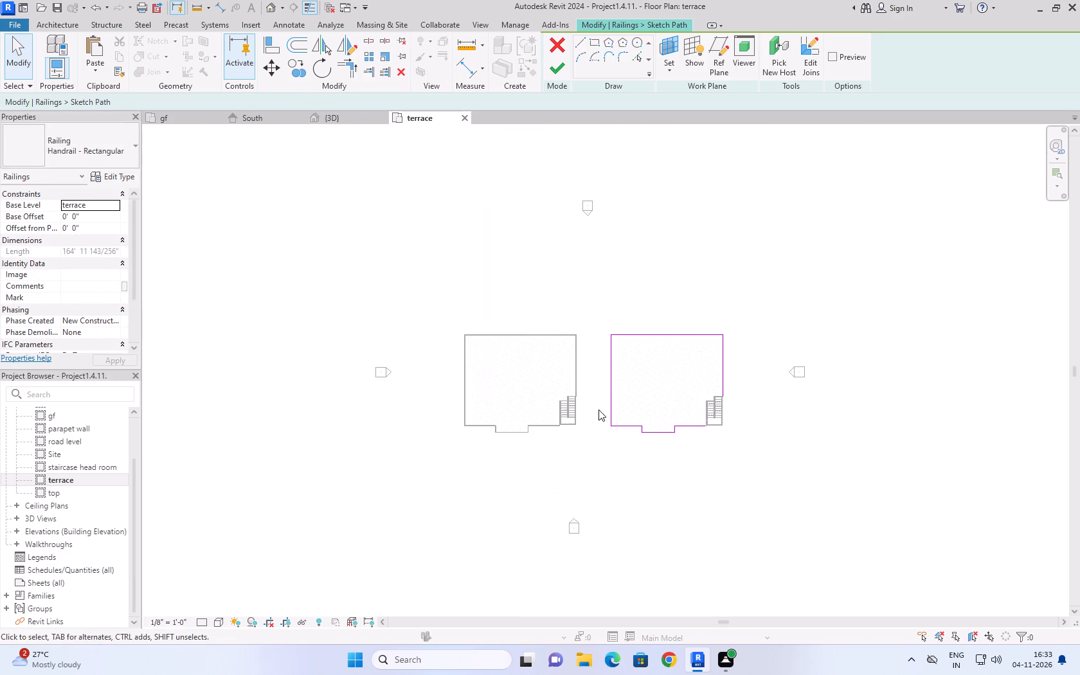
click(553, 63)
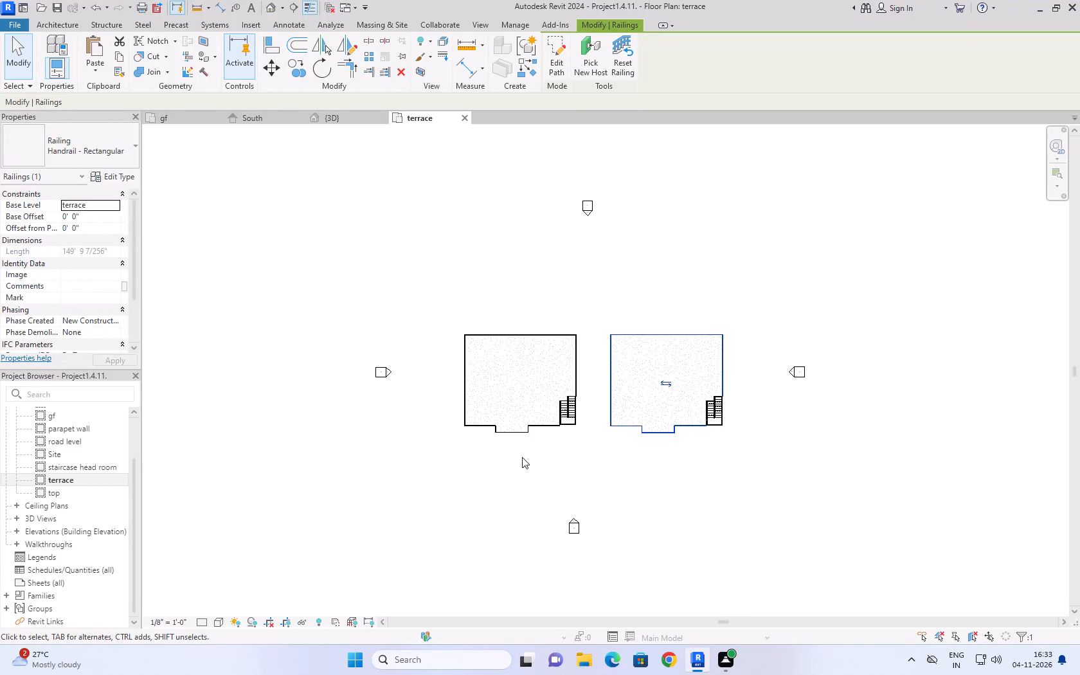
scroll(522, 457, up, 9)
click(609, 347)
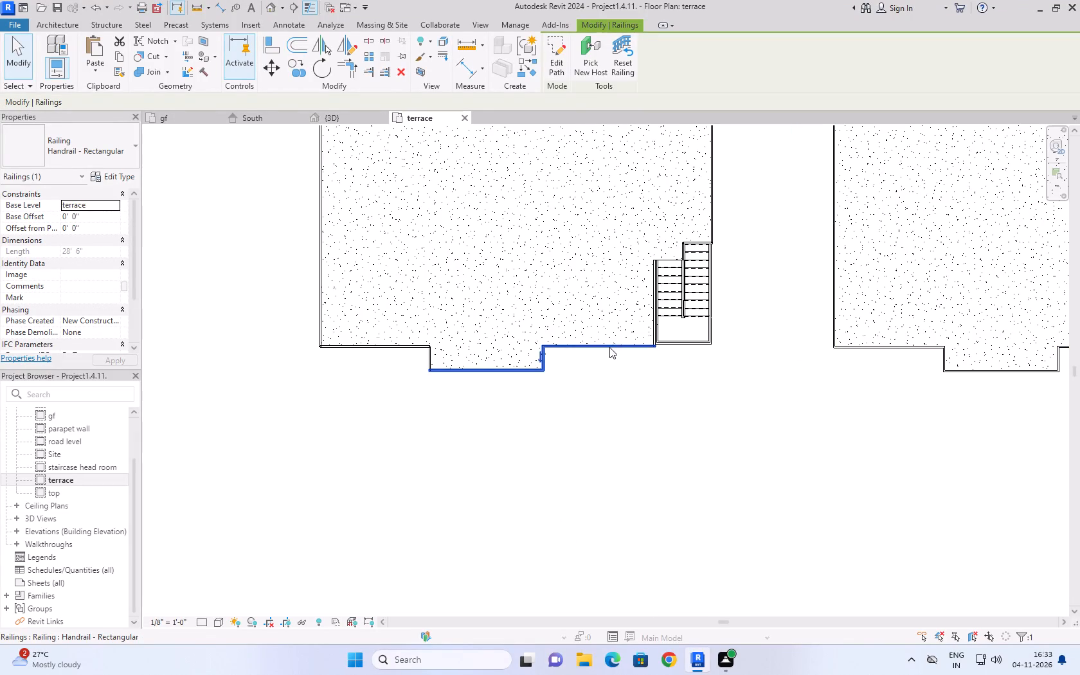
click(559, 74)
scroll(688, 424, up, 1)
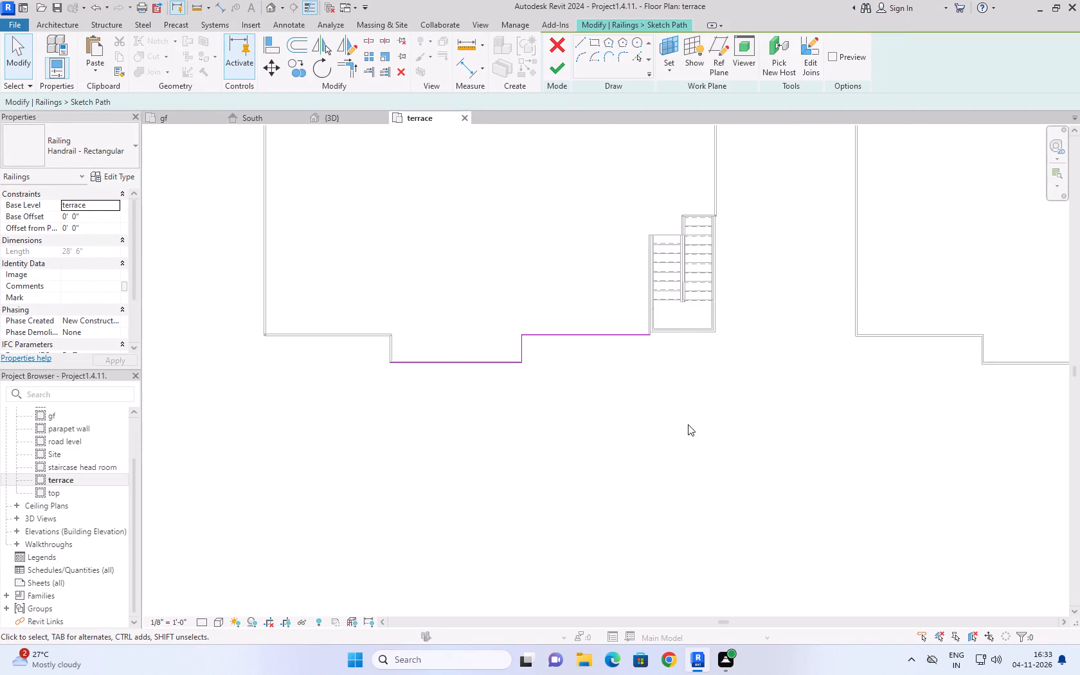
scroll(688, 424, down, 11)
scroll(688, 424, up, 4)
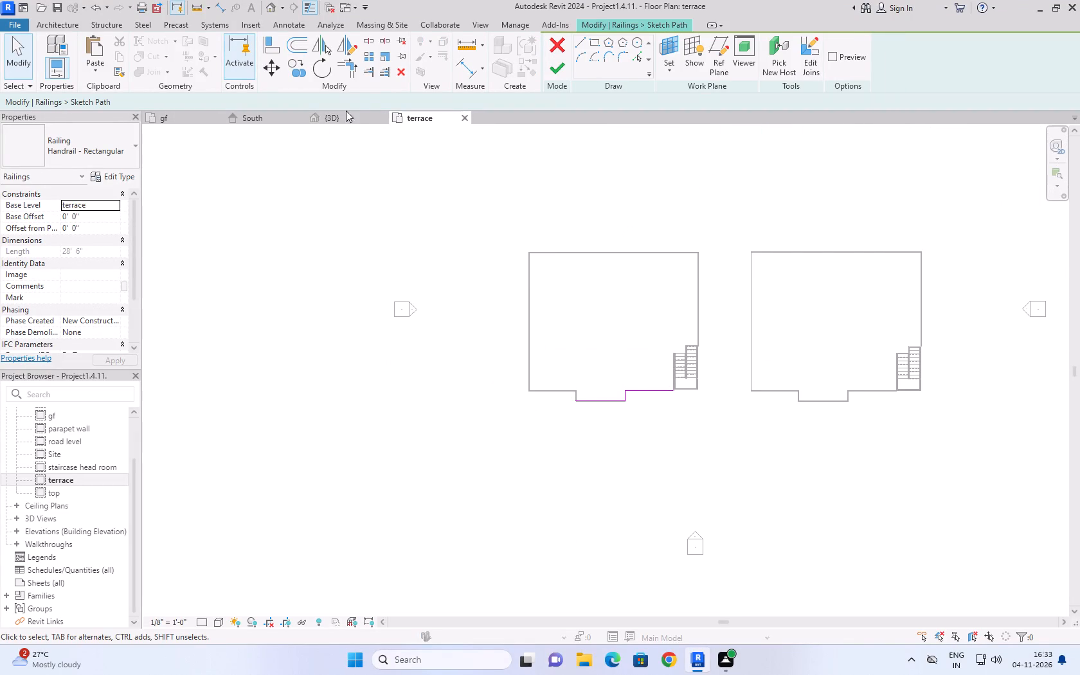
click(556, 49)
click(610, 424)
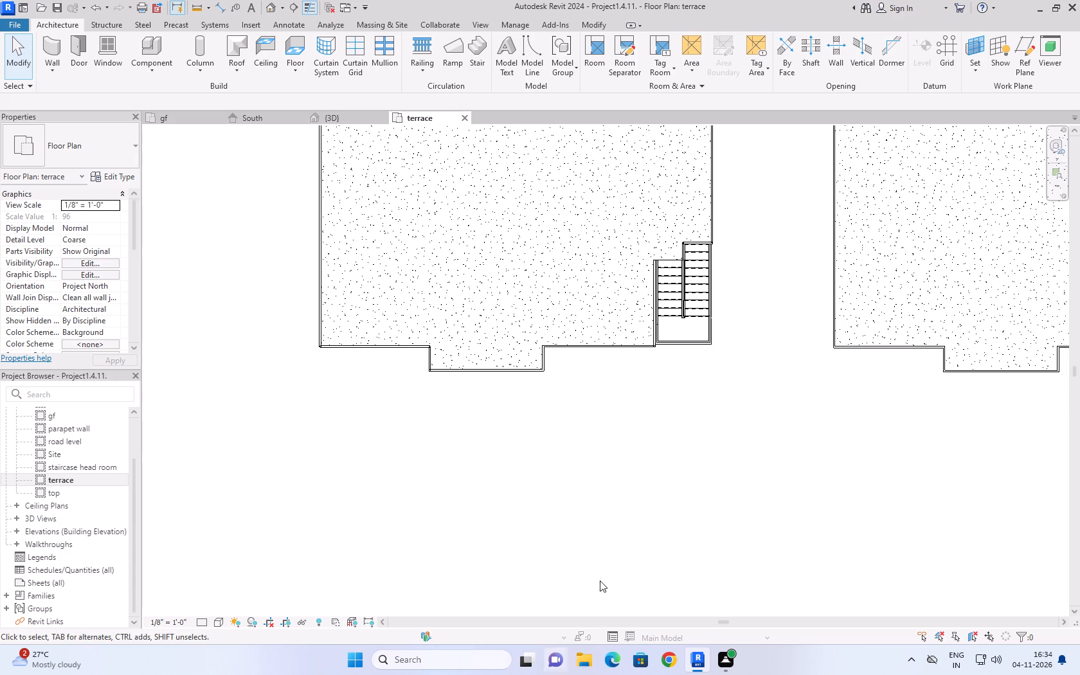
Examine the terrace railings of both buildings in the South elevation.
click(582, 491)
click(187, 110)
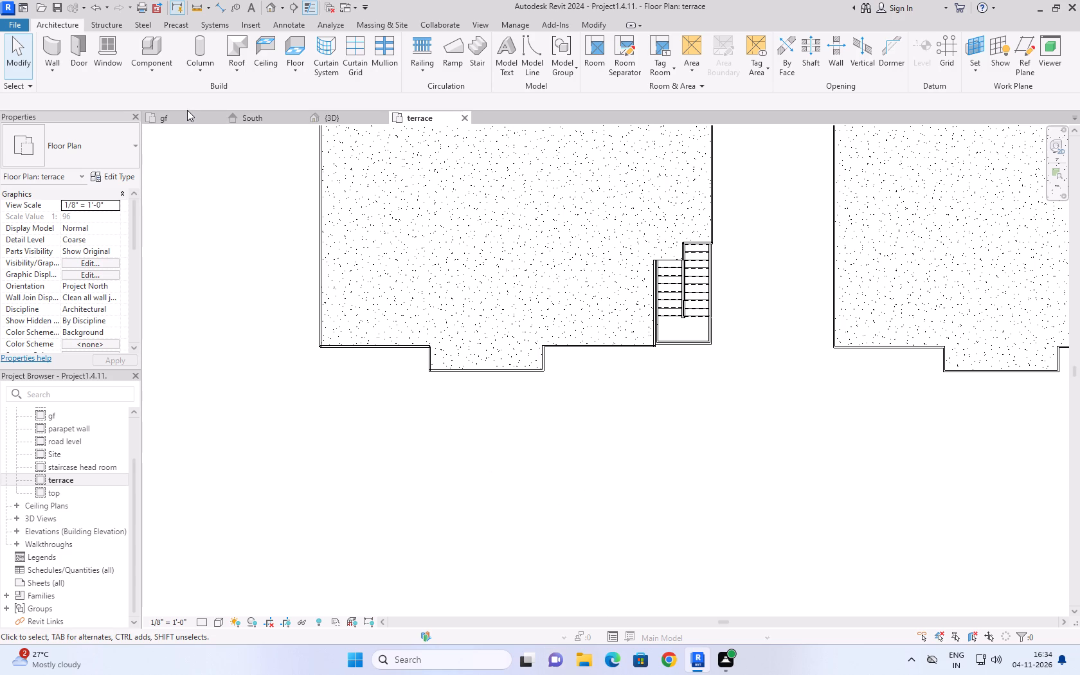
click(186, 110)
click(184, 113)
click(257, 117)
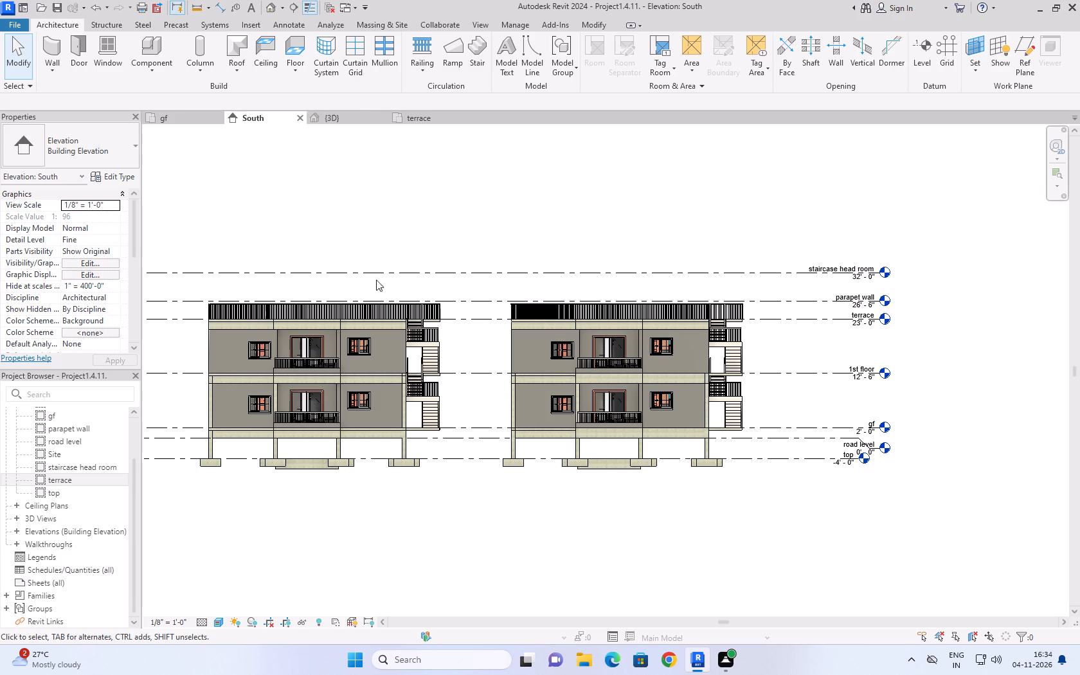
click(469, 571)
click(451, 228)
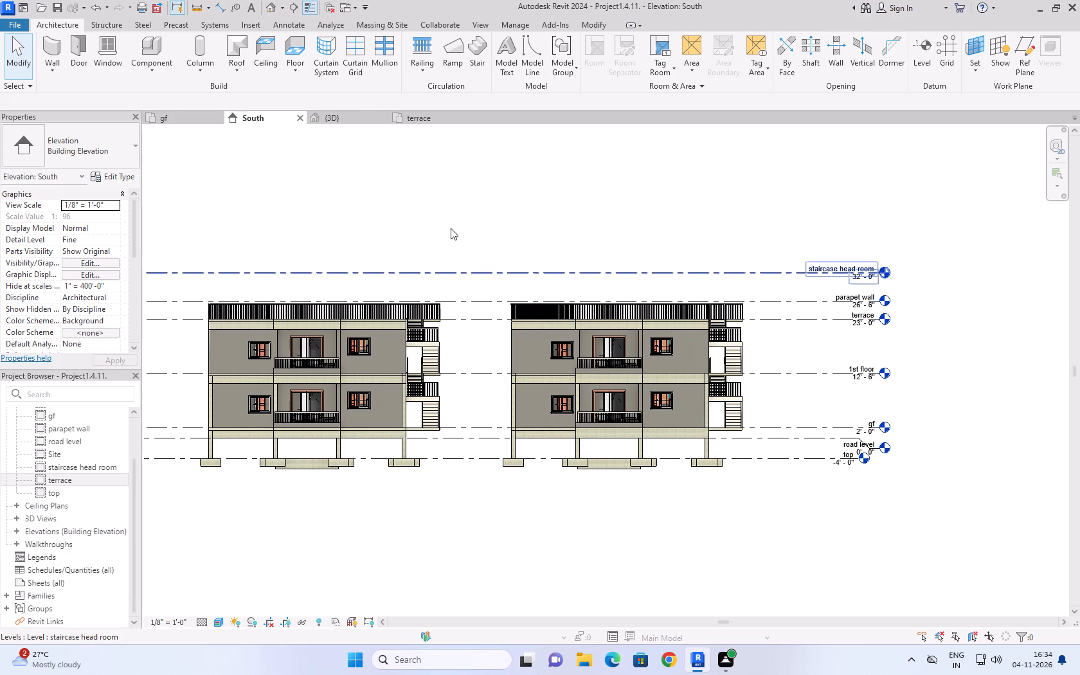
click(350, 119)
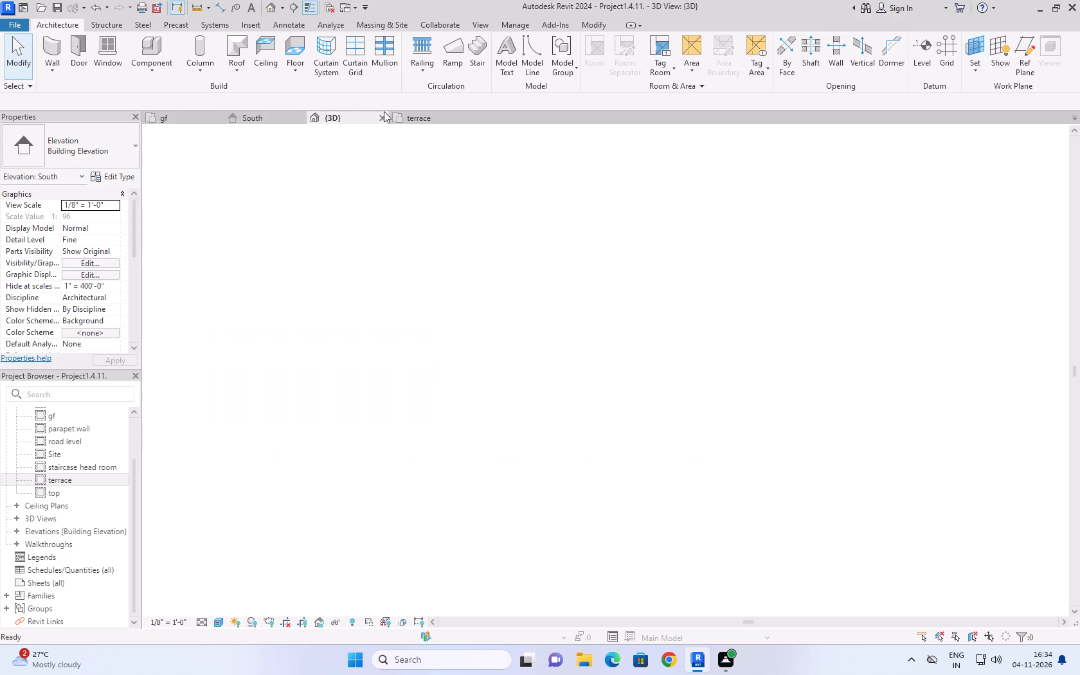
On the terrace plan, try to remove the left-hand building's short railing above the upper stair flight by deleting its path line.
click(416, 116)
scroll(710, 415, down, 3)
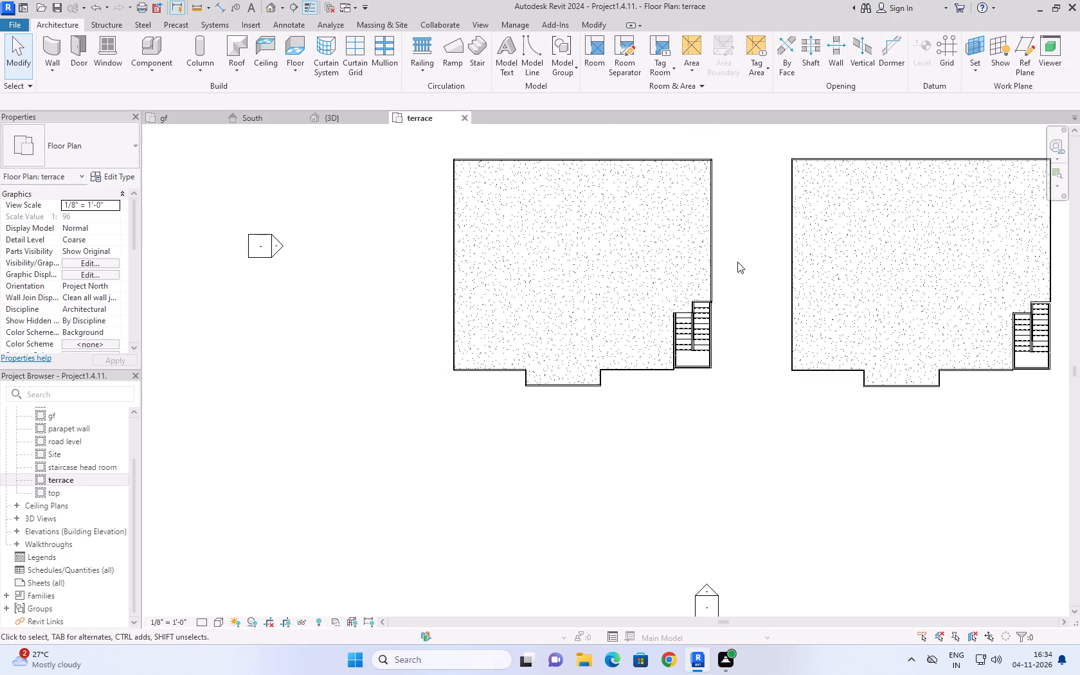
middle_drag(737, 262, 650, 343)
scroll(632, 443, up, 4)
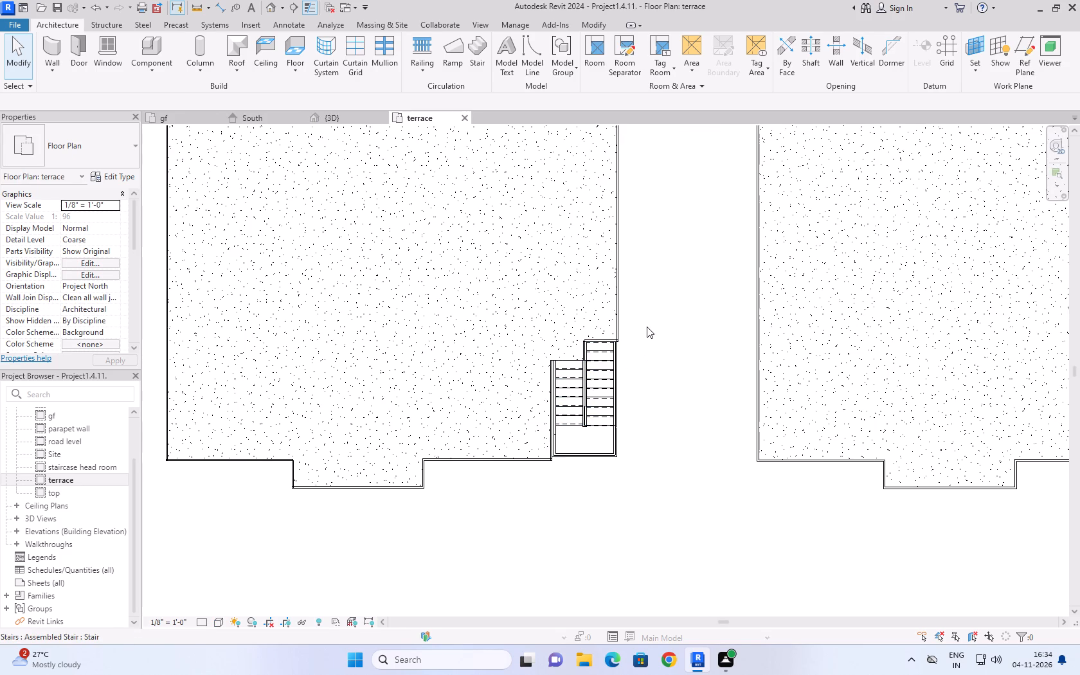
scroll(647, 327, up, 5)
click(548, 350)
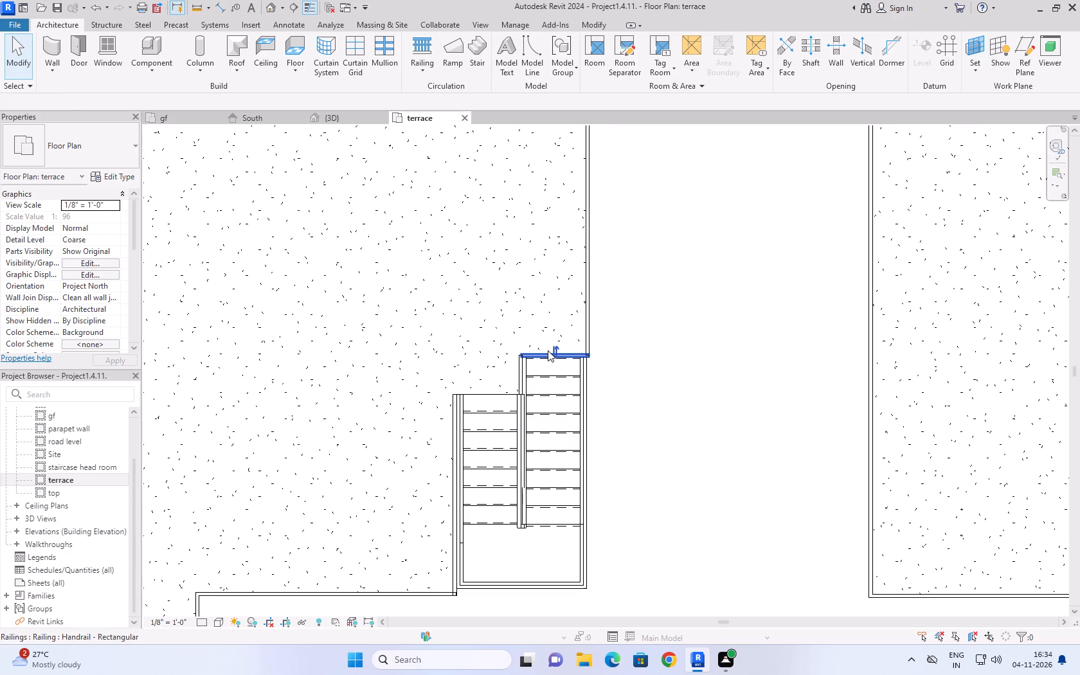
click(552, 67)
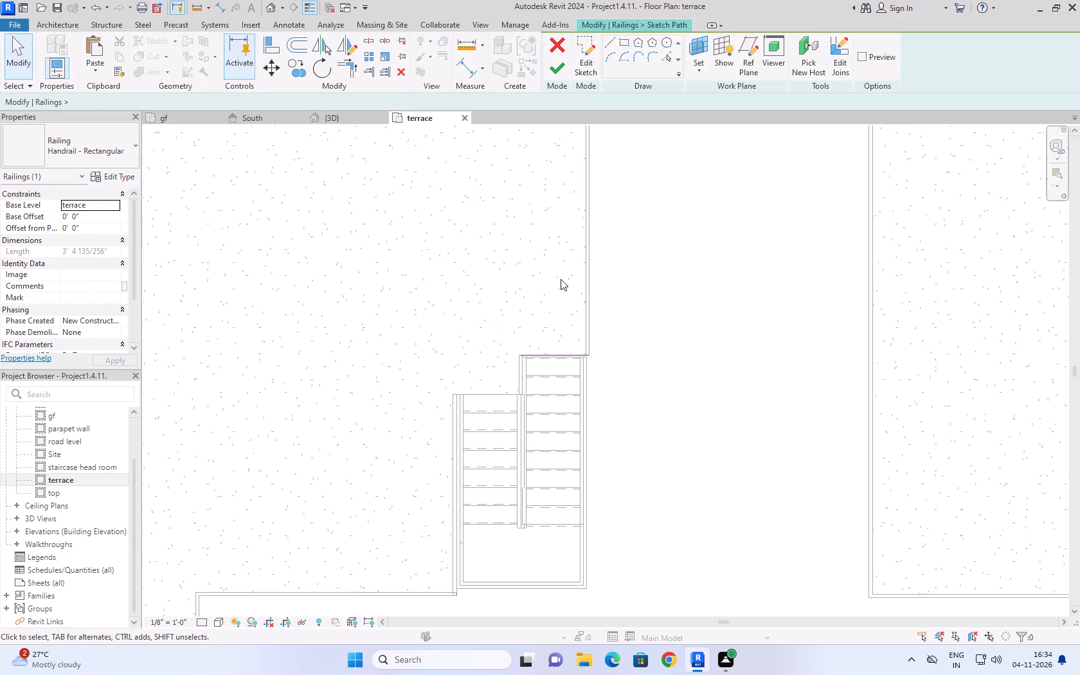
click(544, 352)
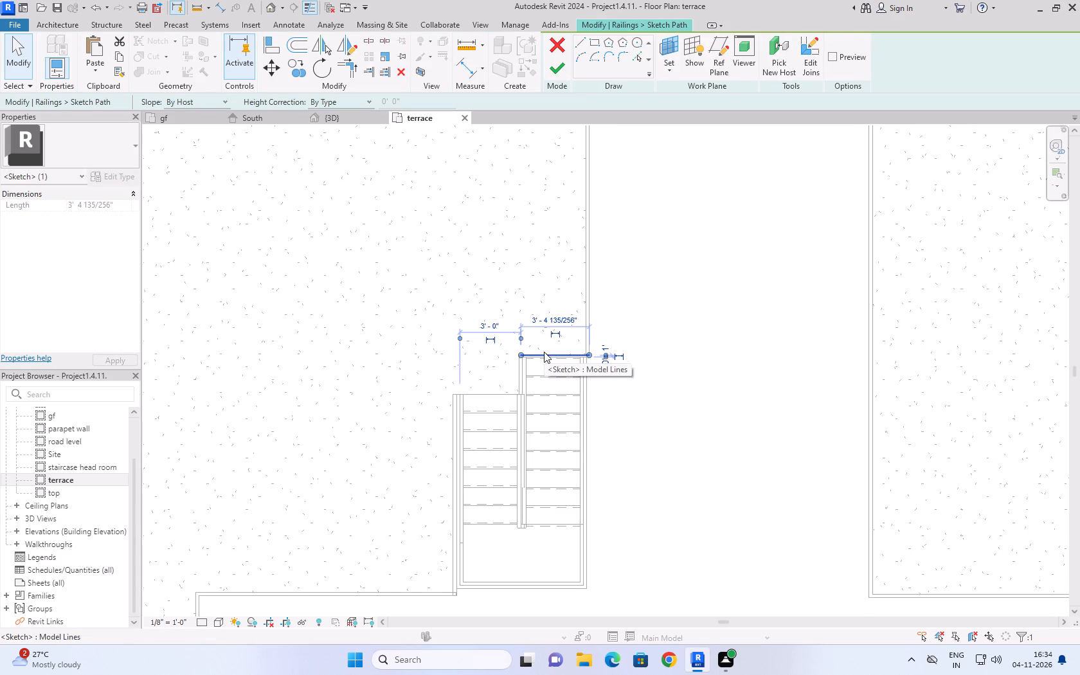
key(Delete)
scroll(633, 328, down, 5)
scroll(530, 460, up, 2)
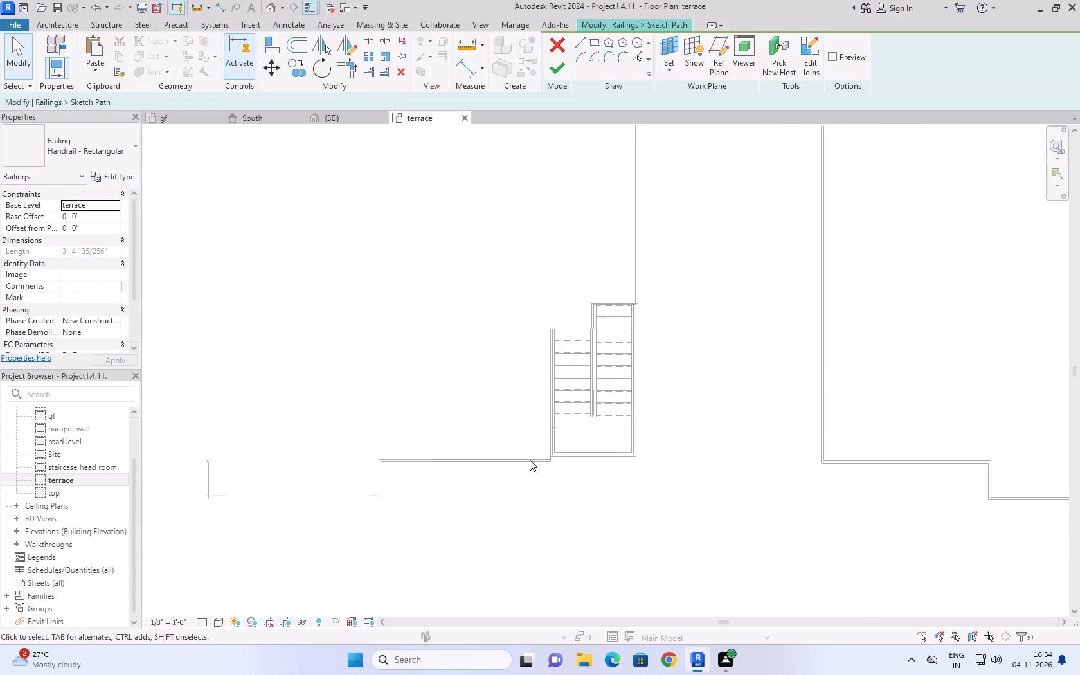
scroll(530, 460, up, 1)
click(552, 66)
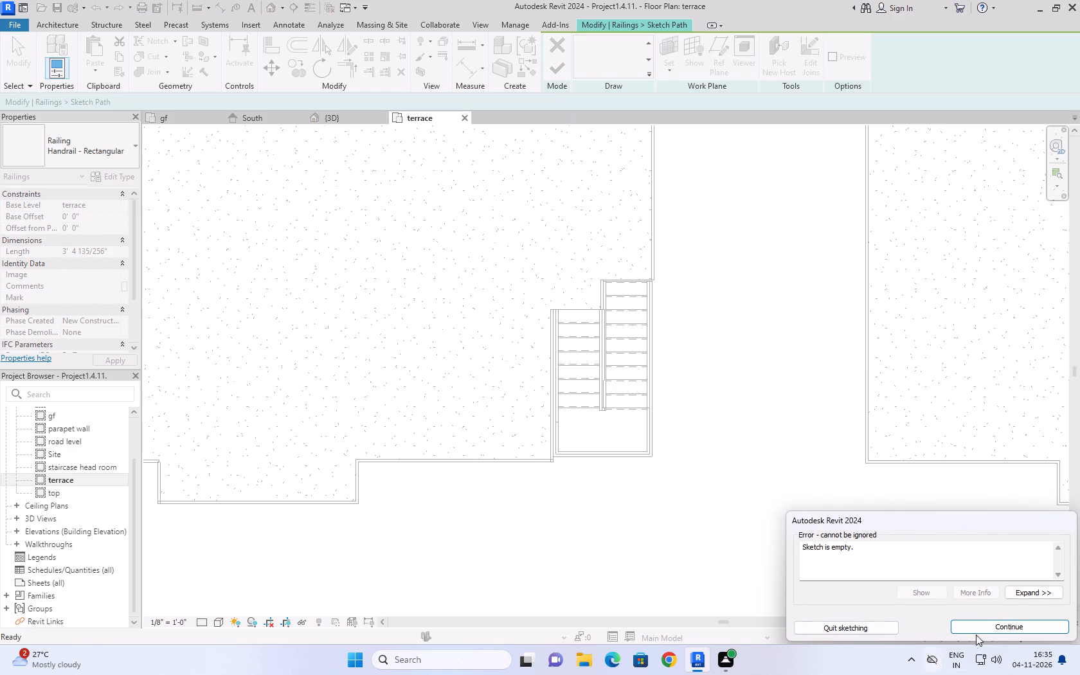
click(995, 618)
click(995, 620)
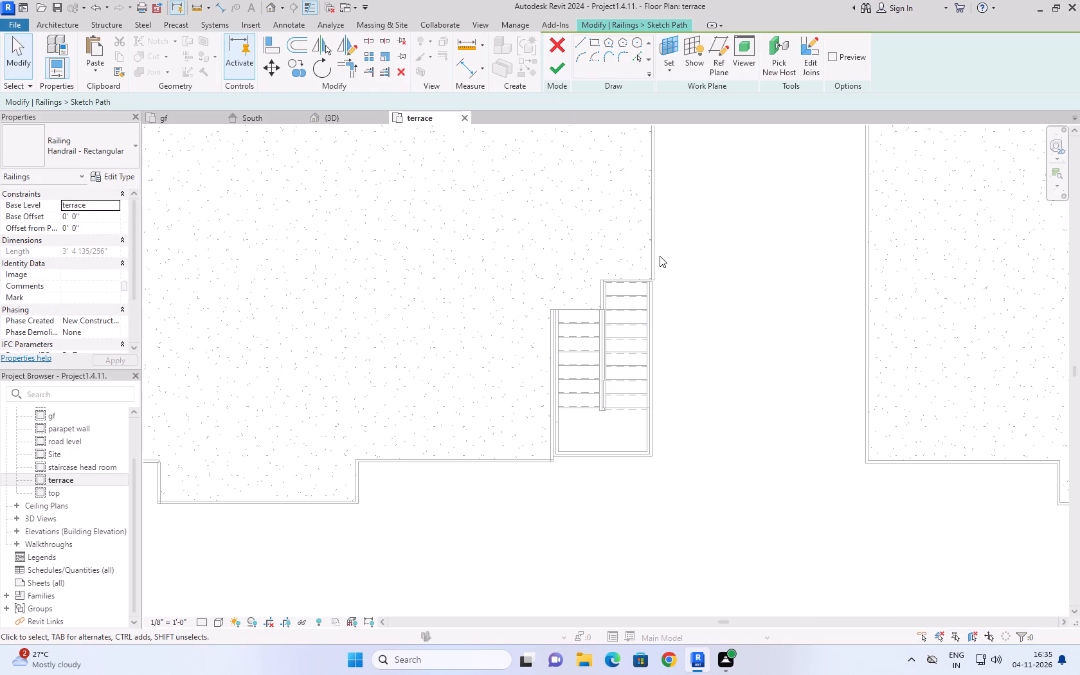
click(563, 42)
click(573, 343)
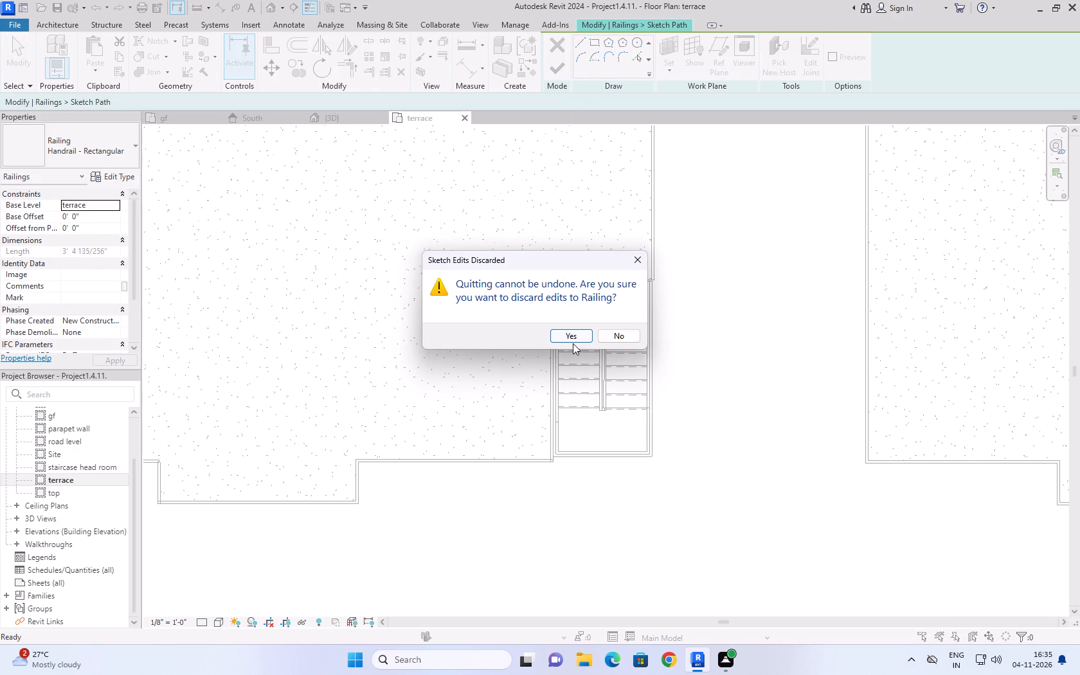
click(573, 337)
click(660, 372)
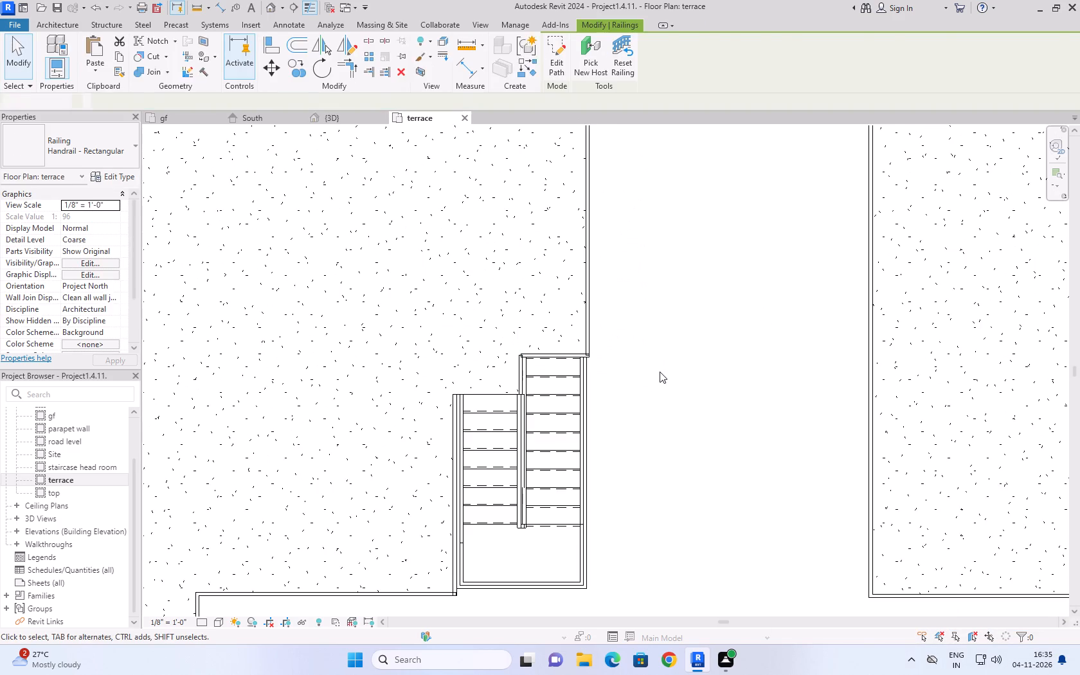
Delete the left-hand building's three separate Handrail - Rectangular railings bordering the stair opening on the terrace plan.
click(534, 354)
key(Delete)
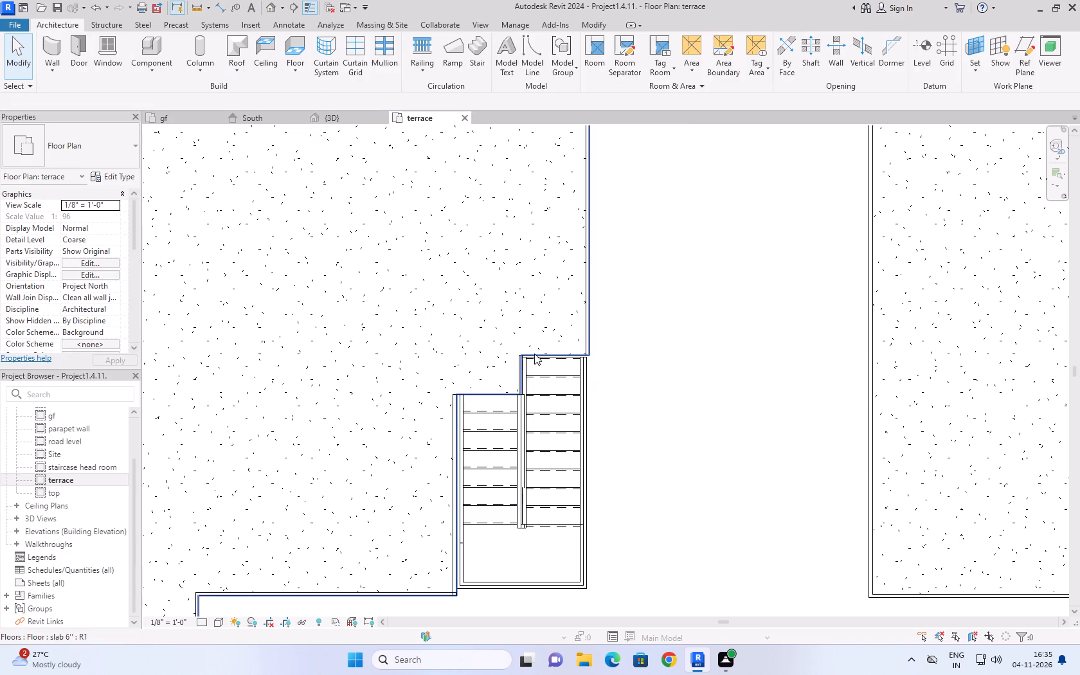
scroll(514, 375, up, 5)
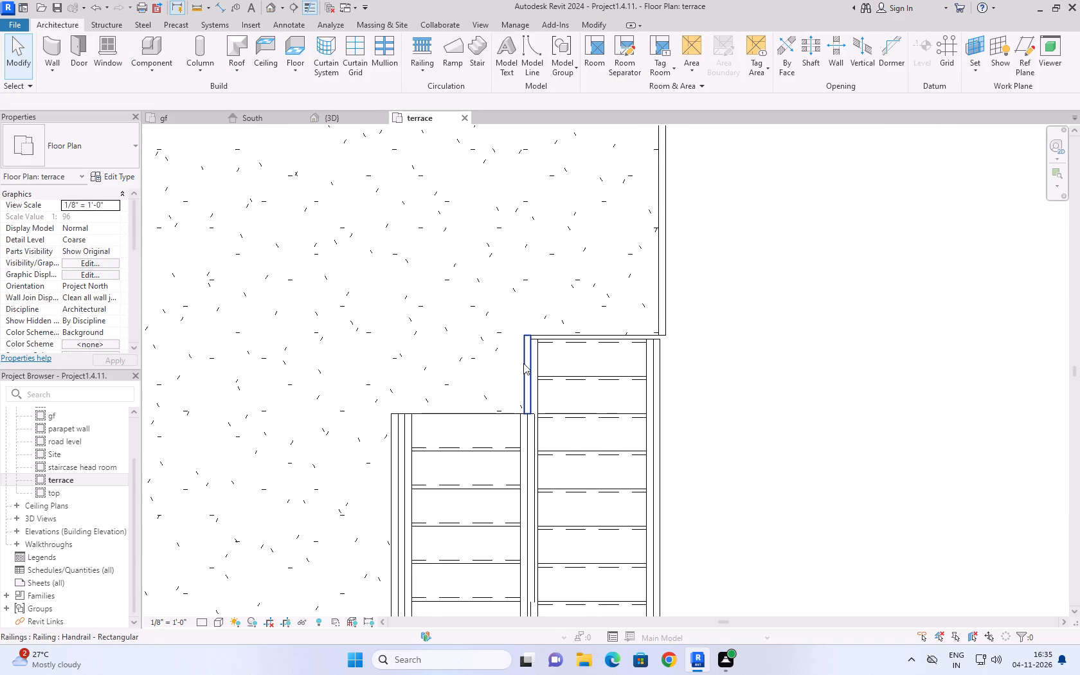
click(523, 363)
key(Delete)
click(394, 427)
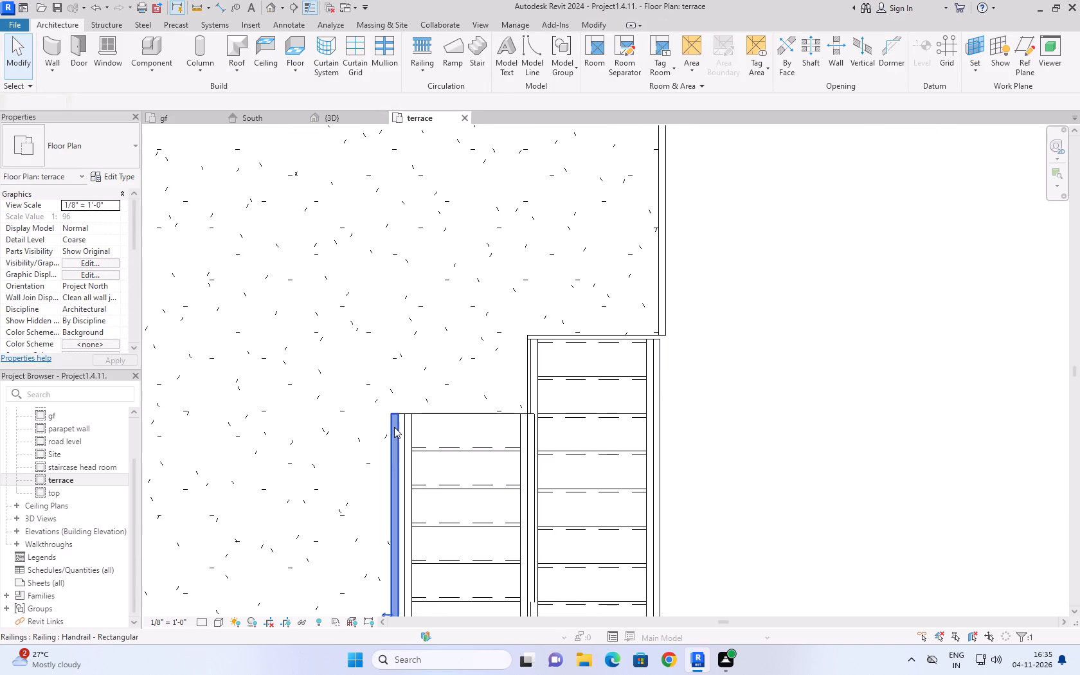
key(Delete)
scroll(485, 319, down, 6)
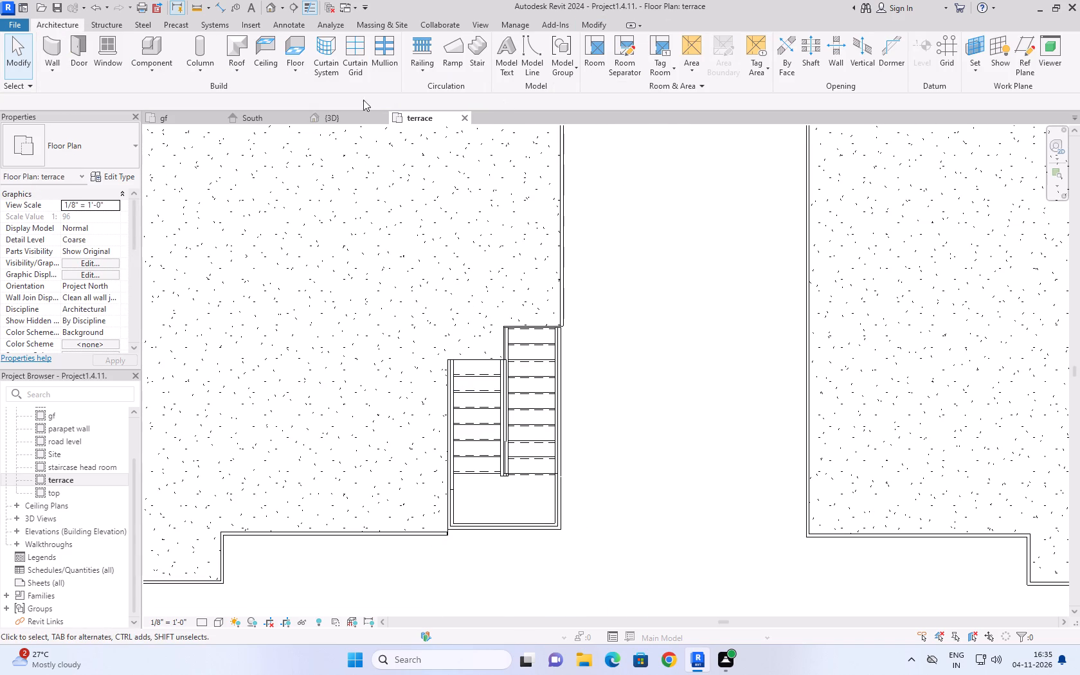
Examine the right-hand building's terrace railings and stair opening in the 3D view.
click(331, 118)
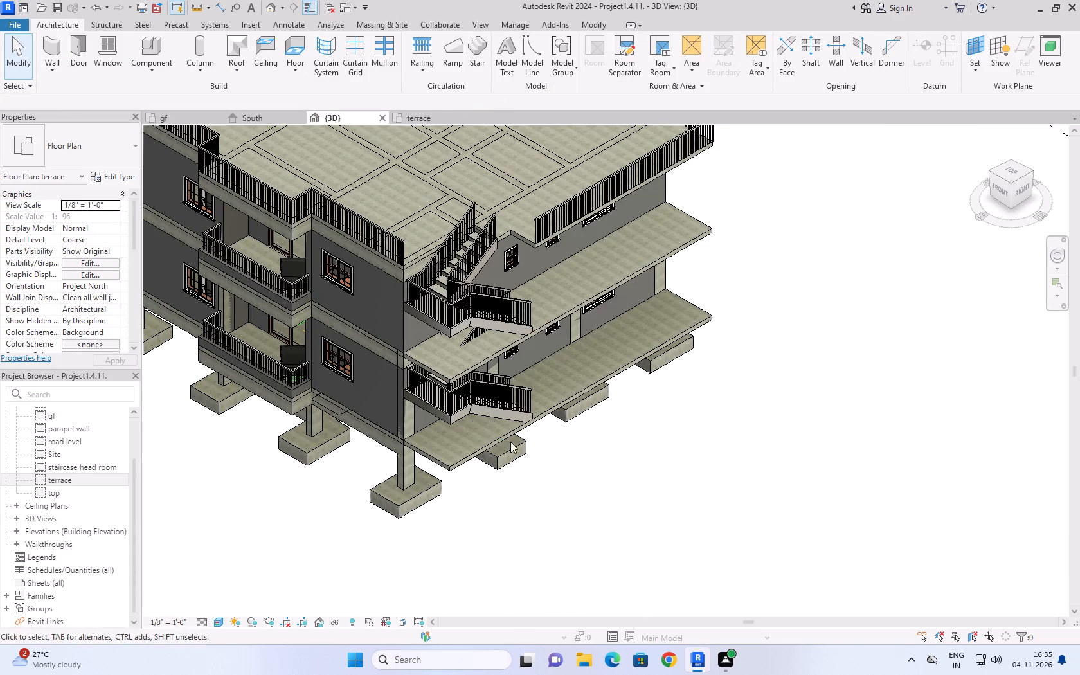
scroll(492, 201, up, 4)
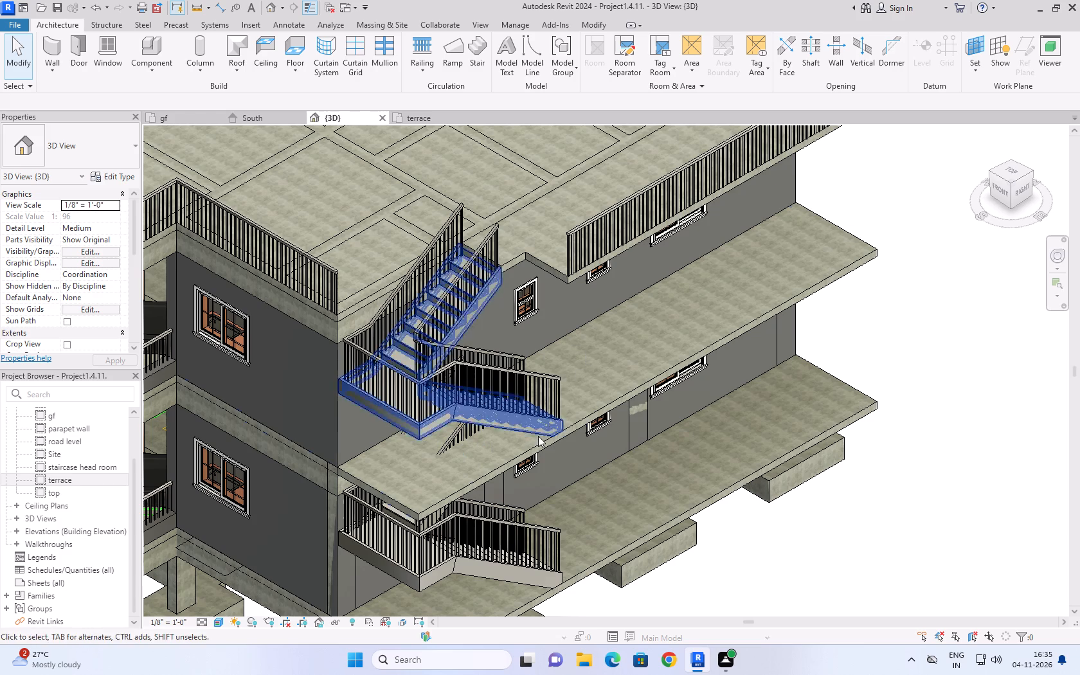
scroll(932, 222, down, 3)
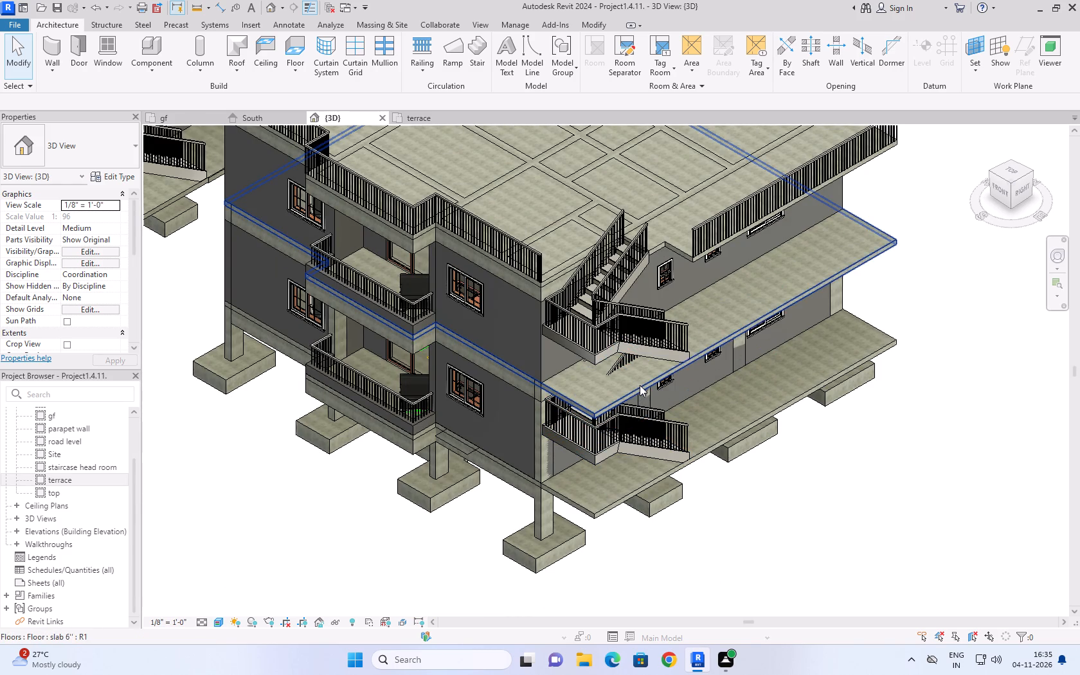
Delete the right-hand building's 1st floor slab in the 3D view.
click(728, 338)
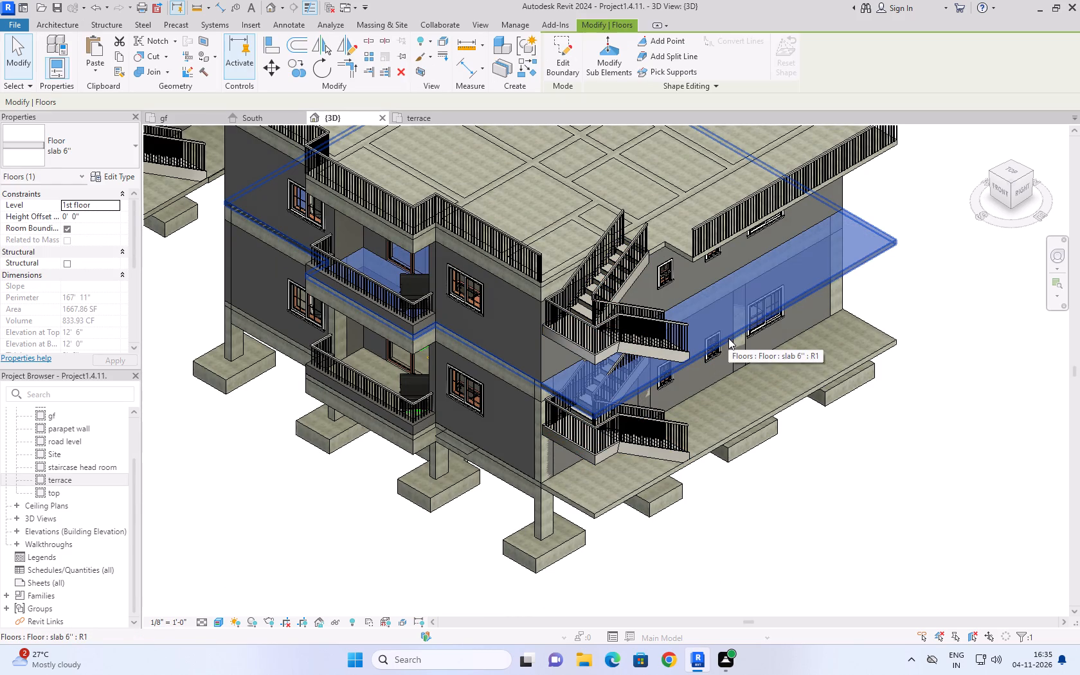
key(Delete)
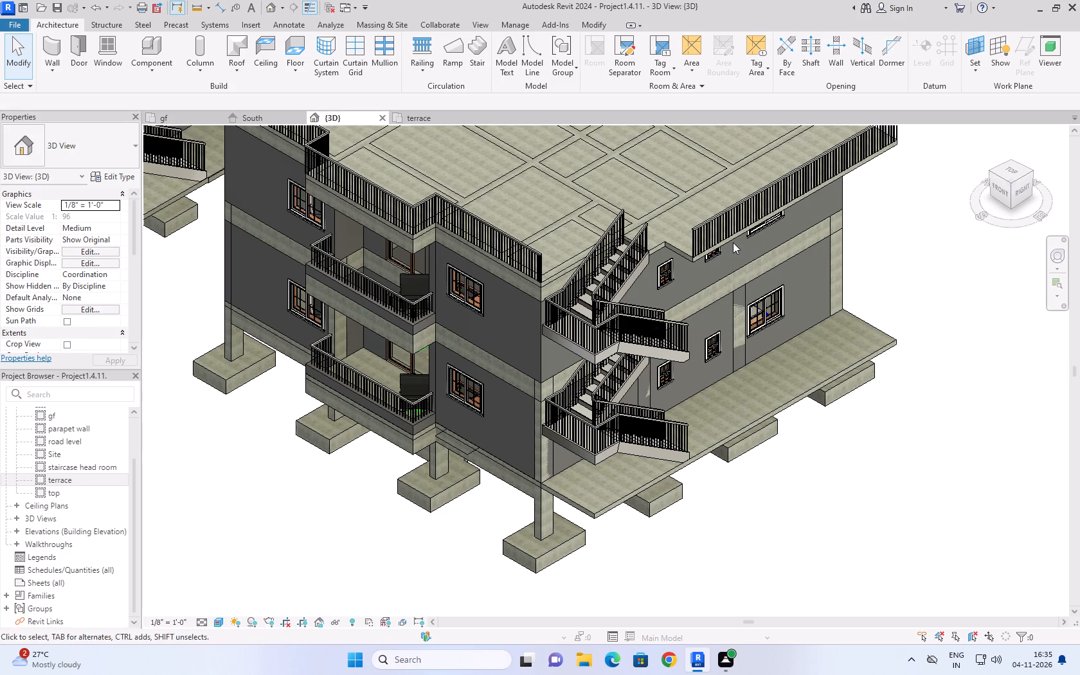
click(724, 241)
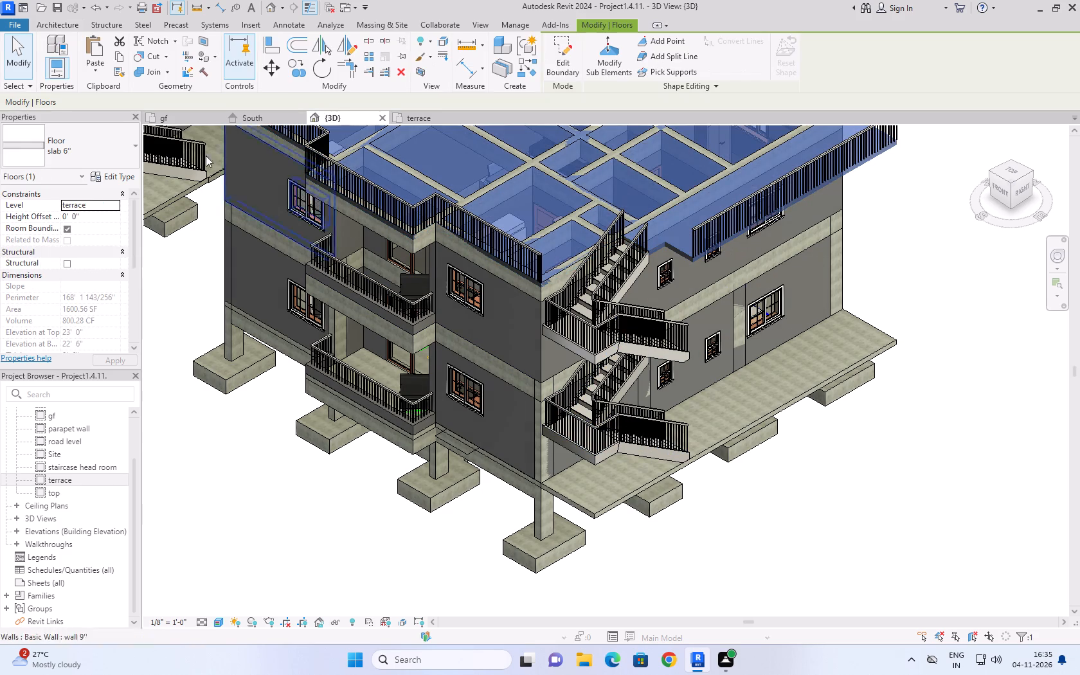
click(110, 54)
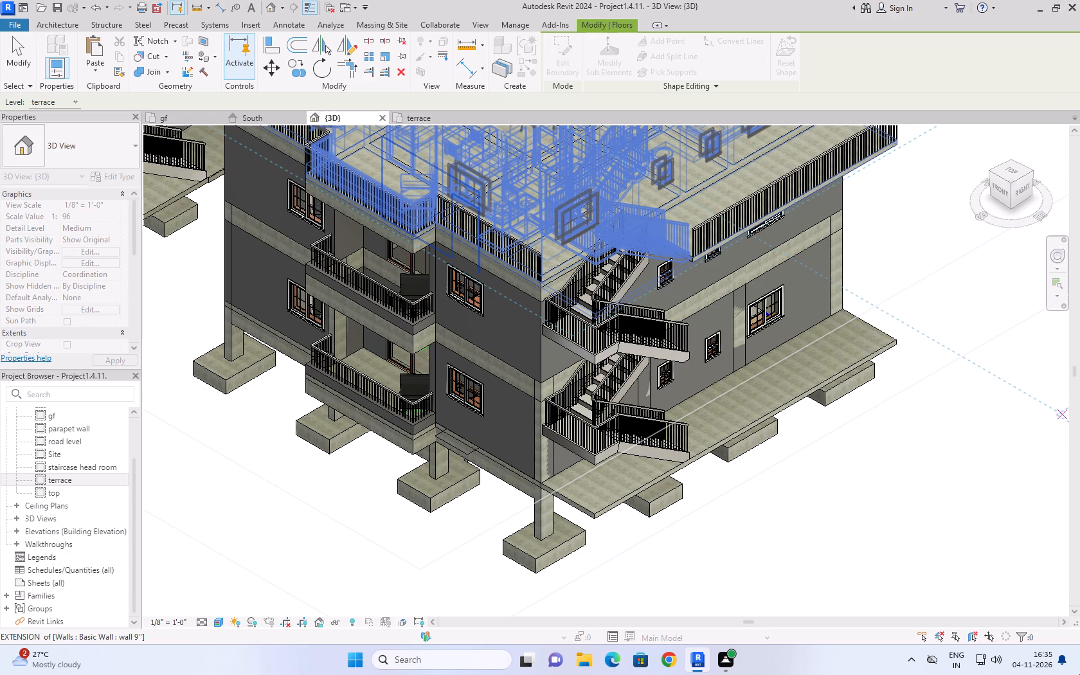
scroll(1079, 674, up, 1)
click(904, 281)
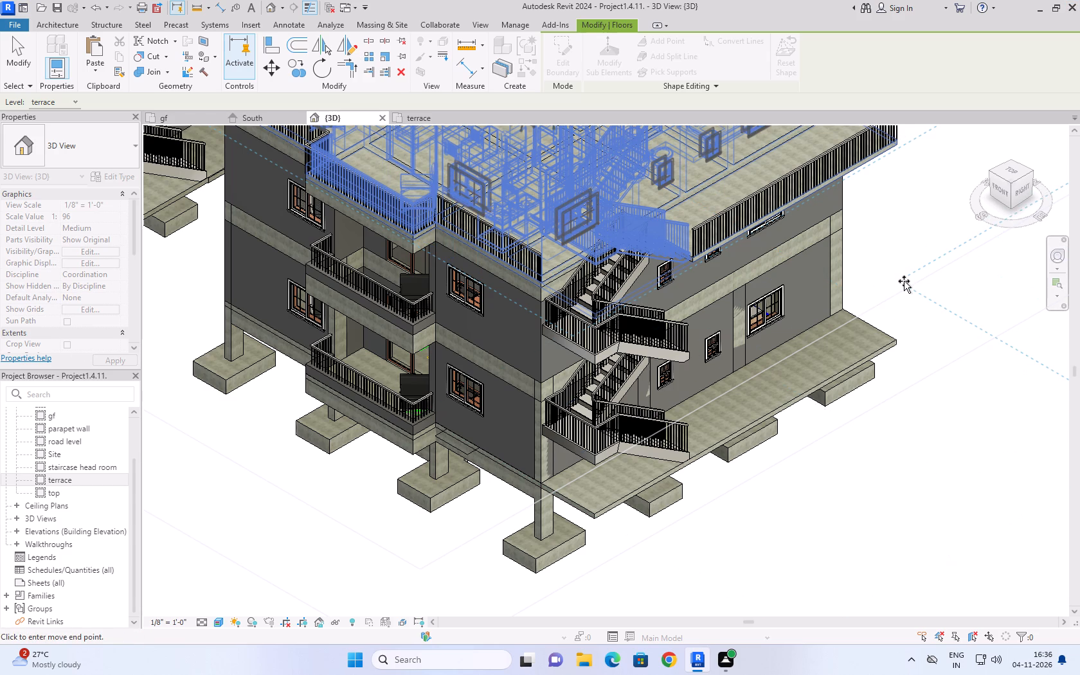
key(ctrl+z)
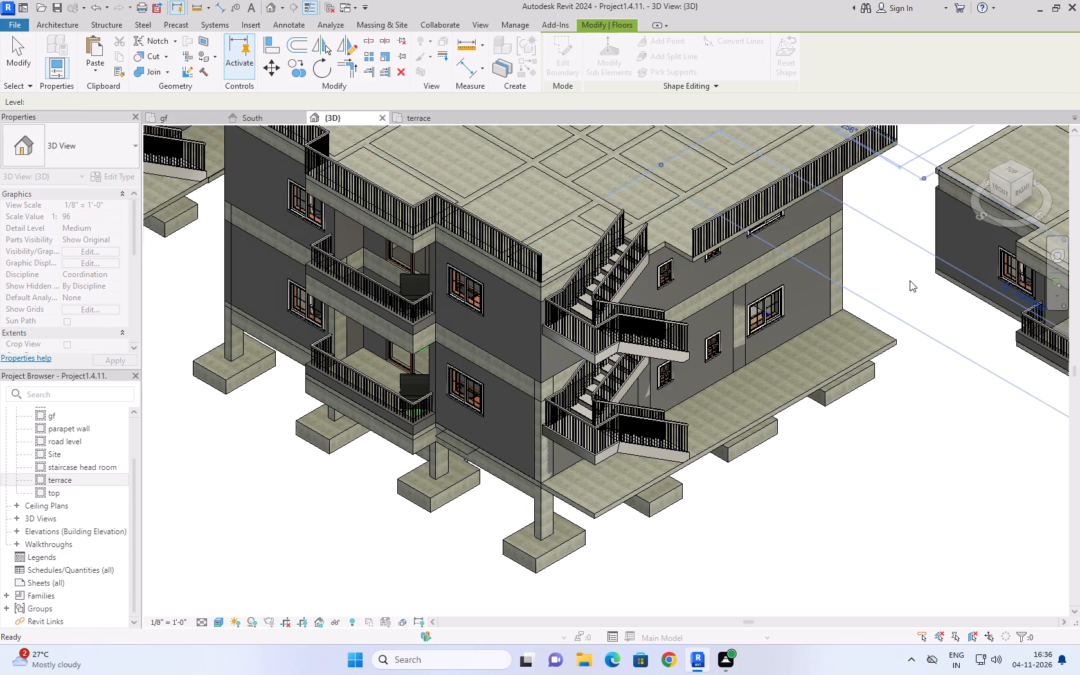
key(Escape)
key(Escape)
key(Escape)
Copy the right-hand building's terrace slab and paste it aligned to the 1st floor level.
scroll(910, 280, down, 10)
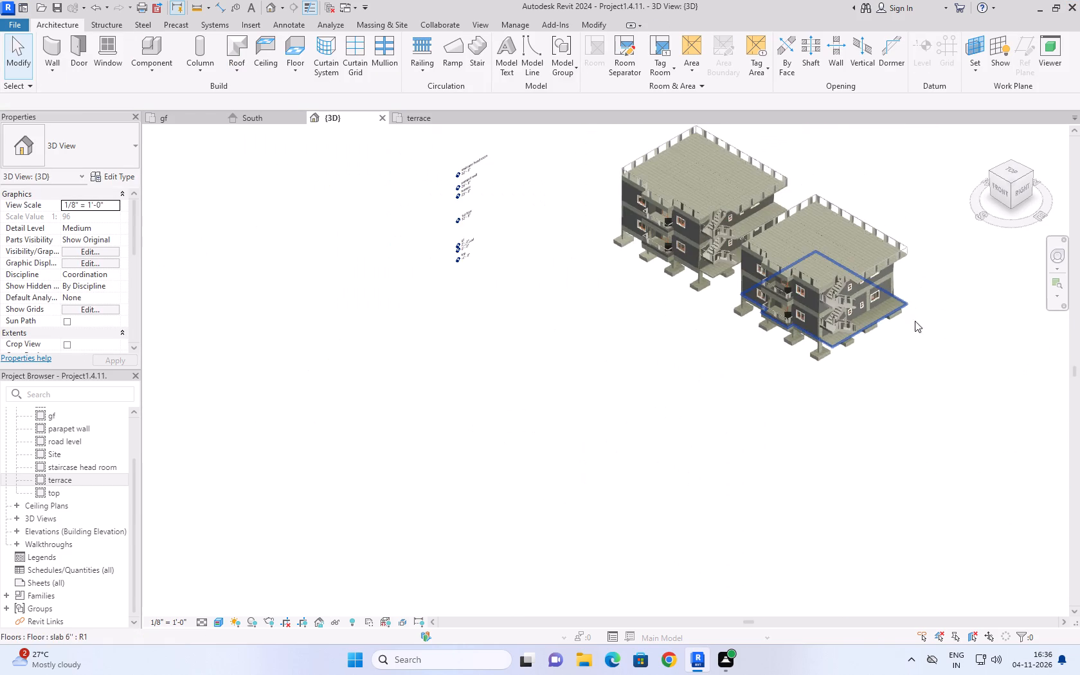
middle_drag(921, 194, 672, 341)
scroll(692, 466, up, 7)
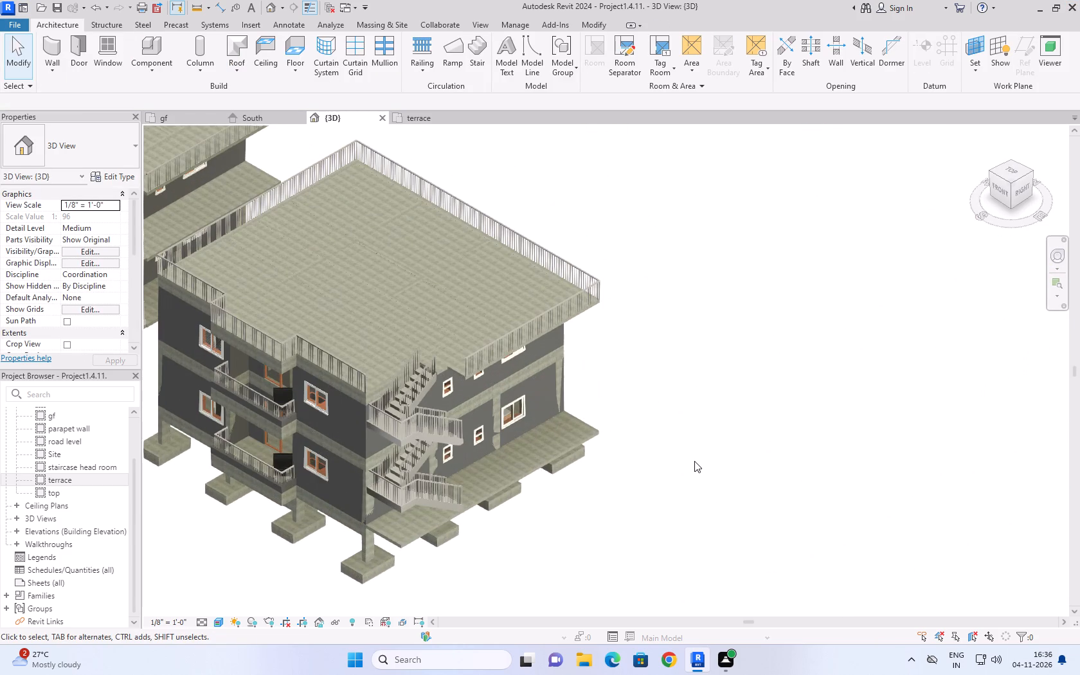
scroll(842, 230, down, 3)
scroll(669, 471, up, 4)
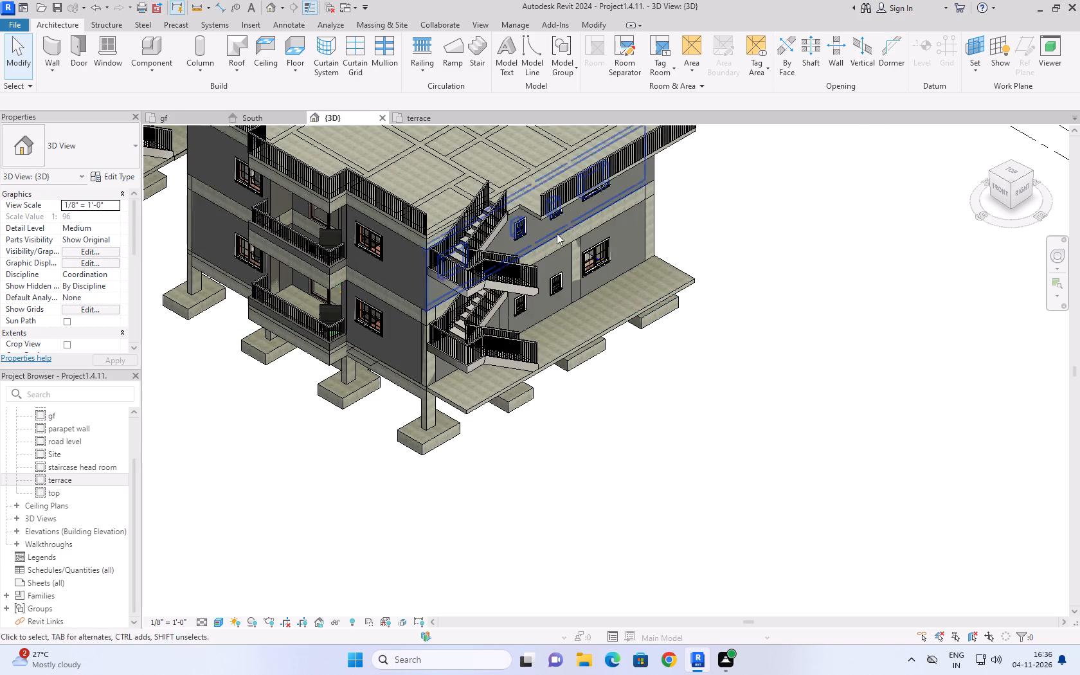
key(Escape)
key(Escape)
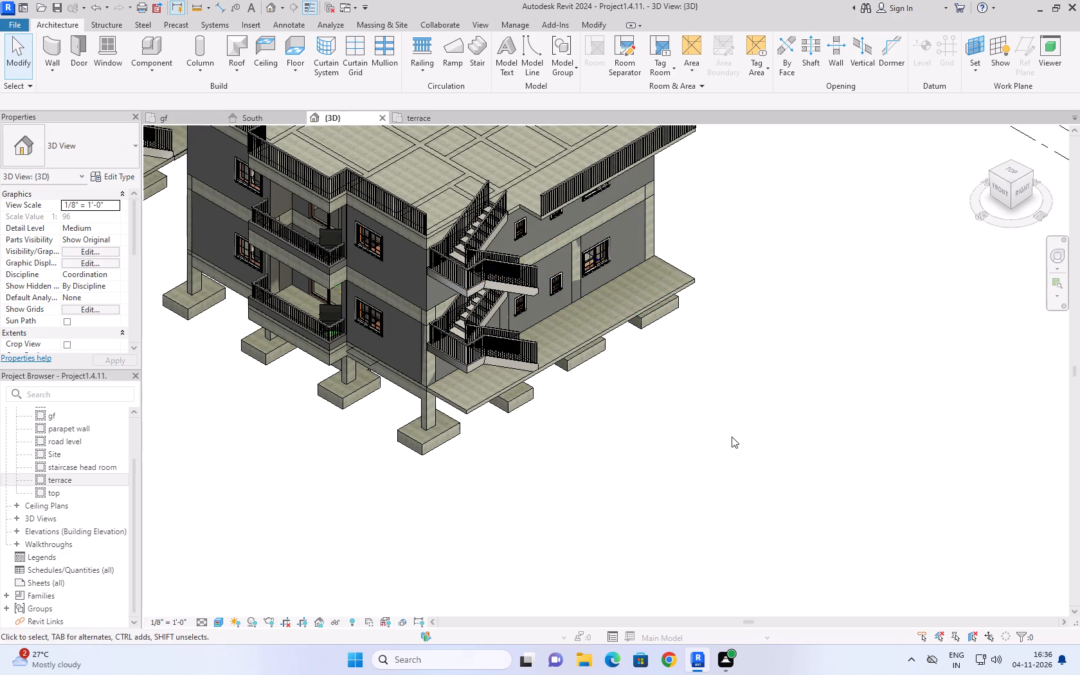
scroll(564, 206, up, 10)
middle_click(564, 206)
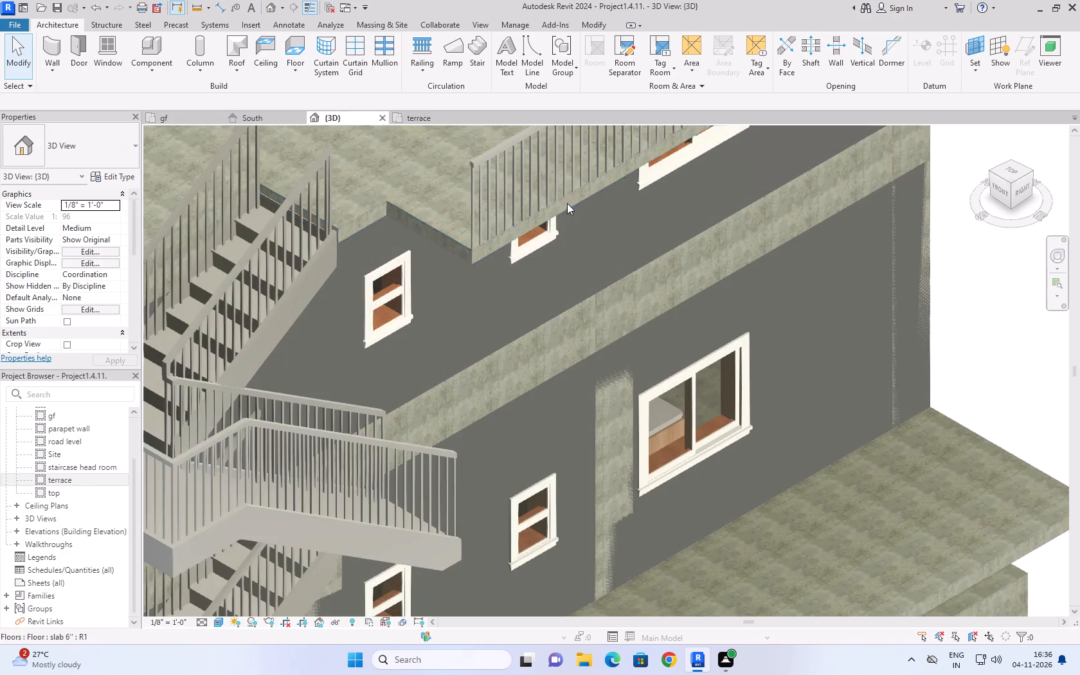
click(583, 196)
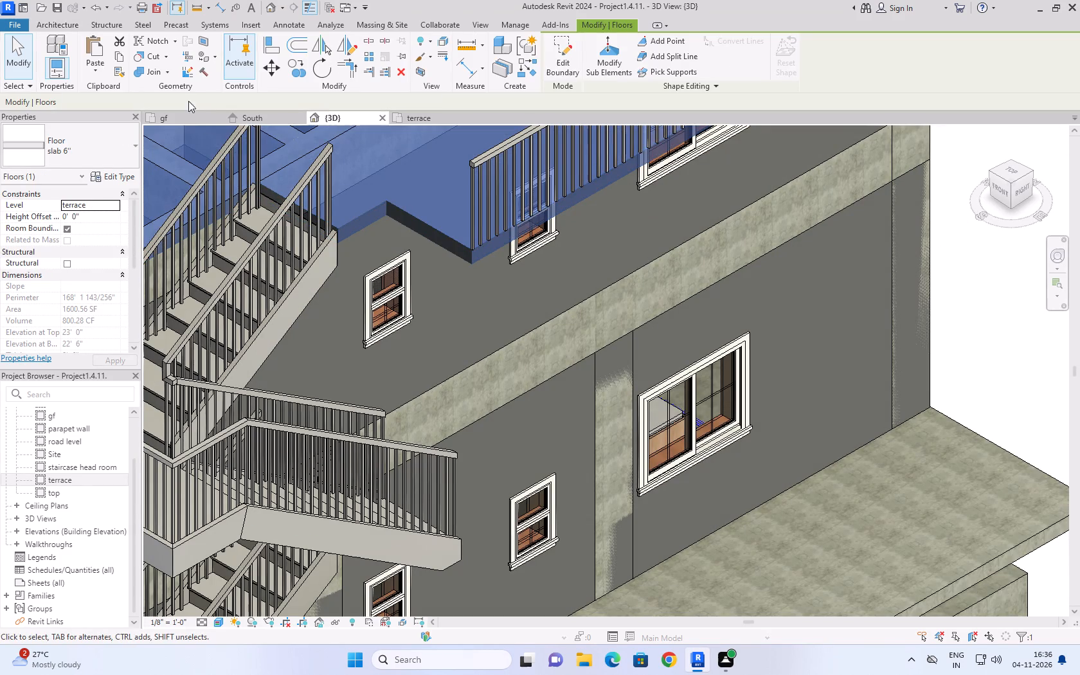
click(118, 63)
double_click(118, 60)
click(95, 65)
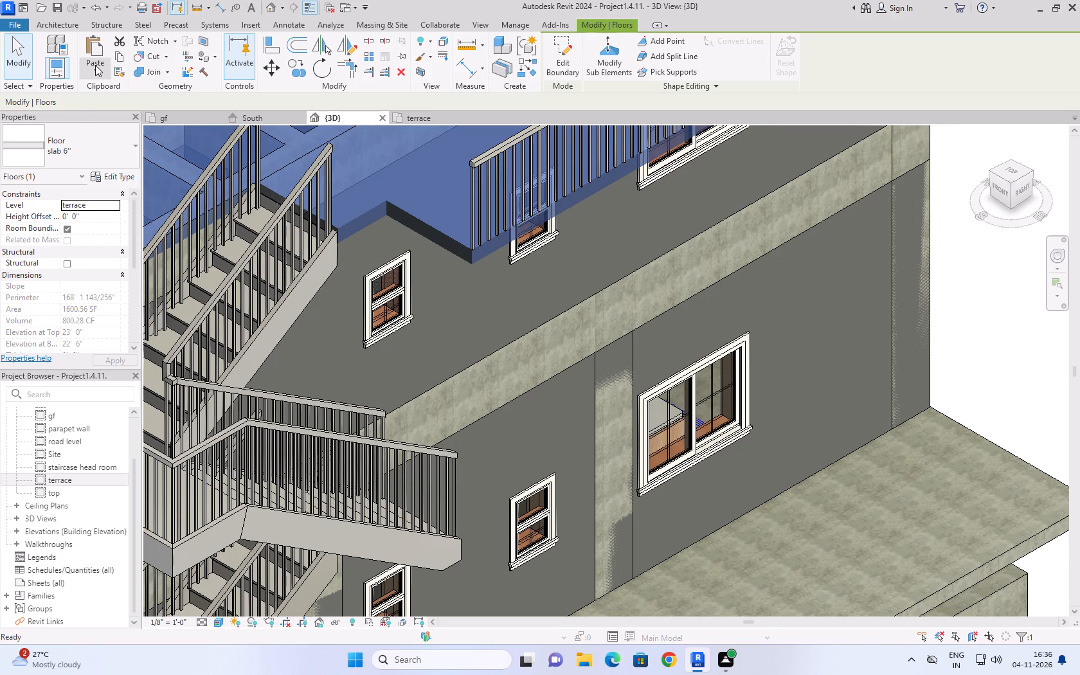
click(125, 118)
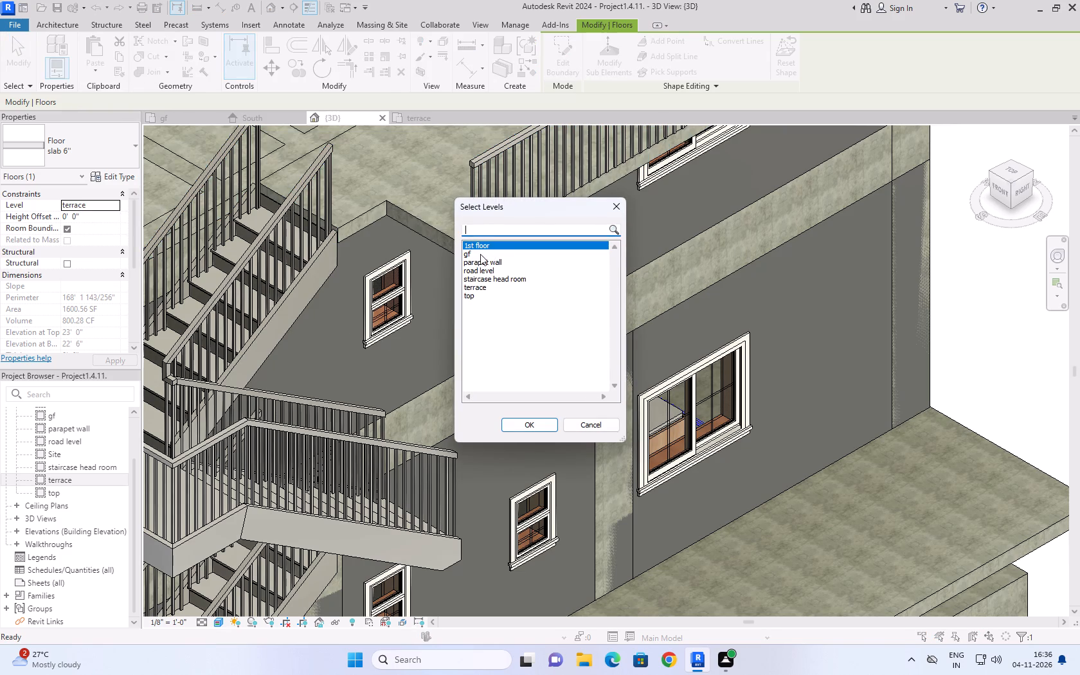
click(530, 422)
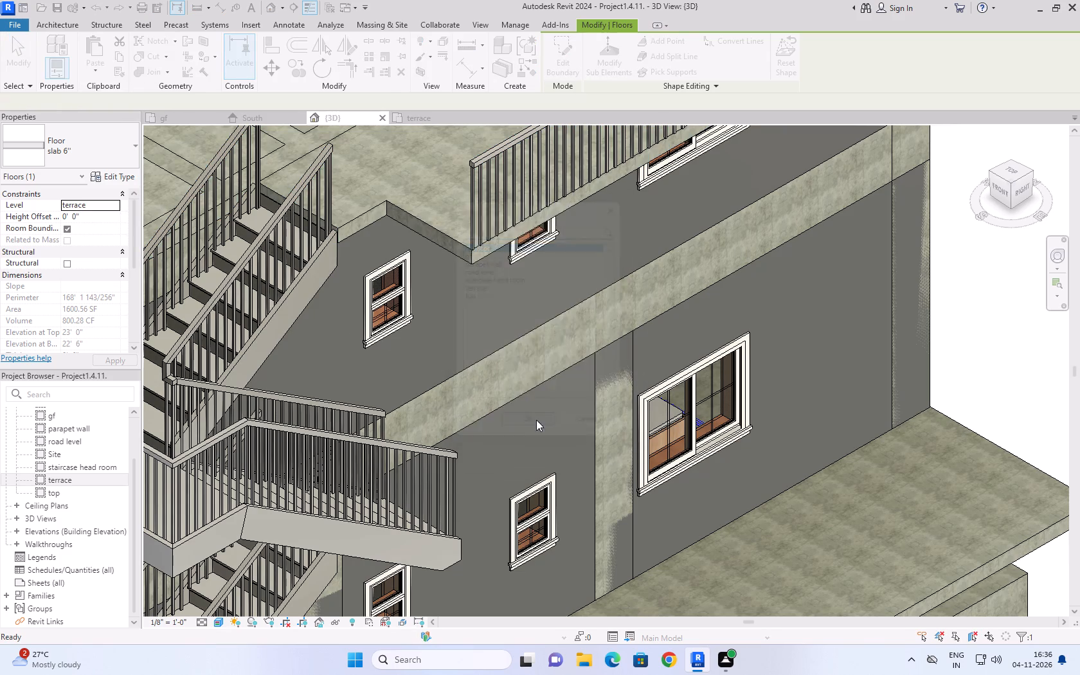
scroll(970, 237, down, 5)
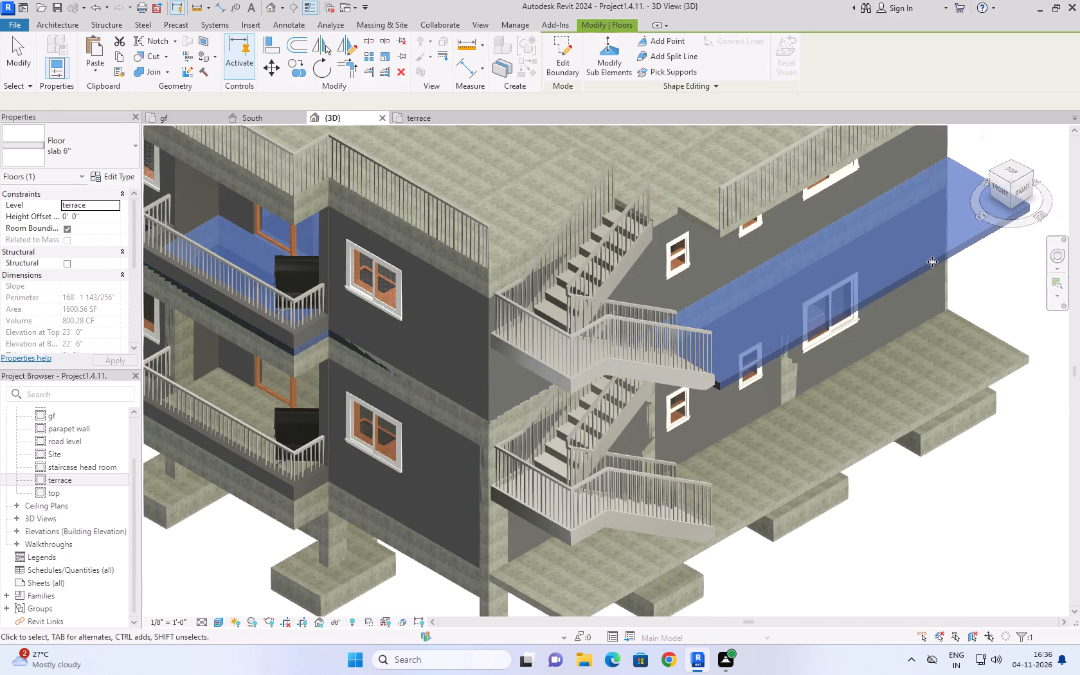
scroll(707, 453, up, 4)
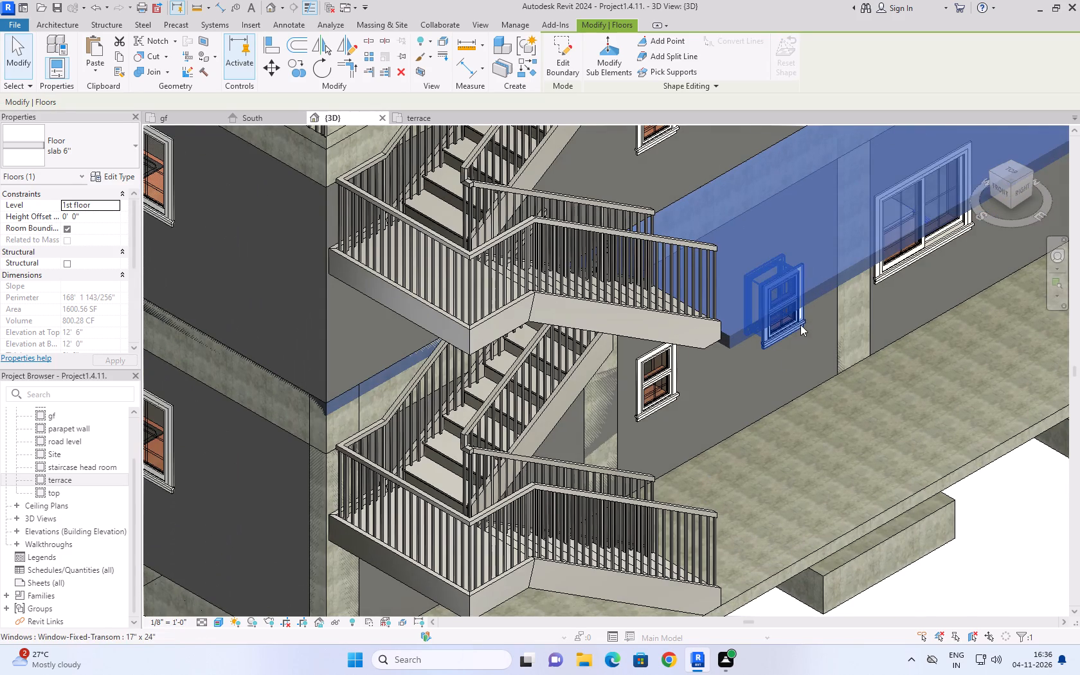
scroll(1005, 532, up, 1)
click(1002, 532)
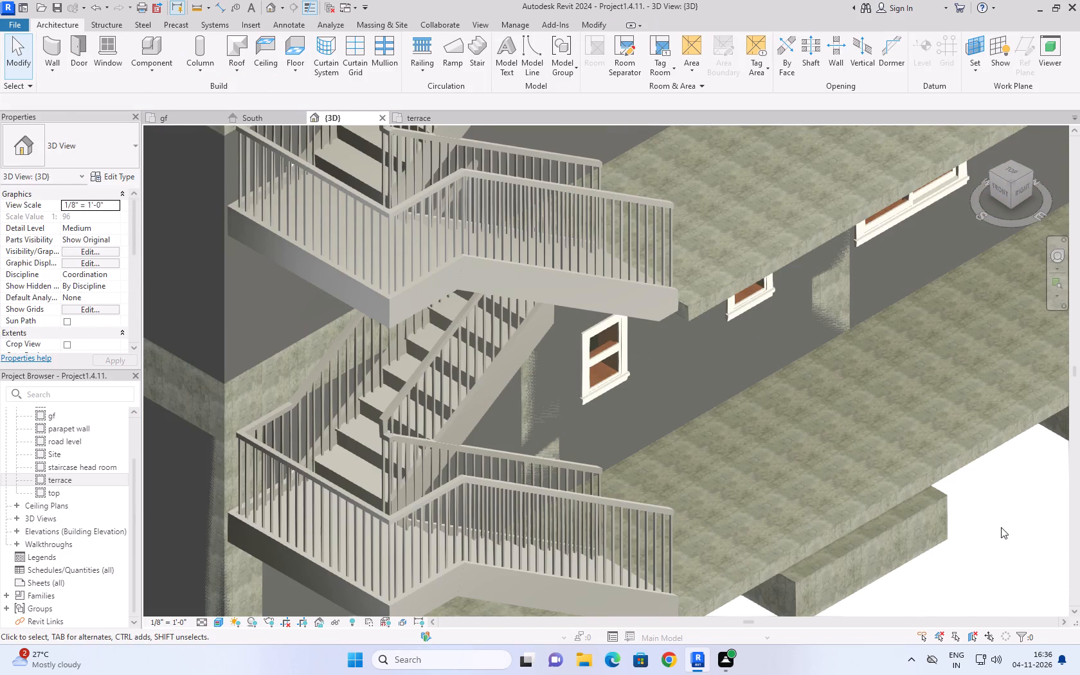
Examine the right-hand building's stairs from several sides in 3D, checking where the flights meet the 1st floor and terrace slab edges.
shift+middle_drag(992, 339, 906, 356)
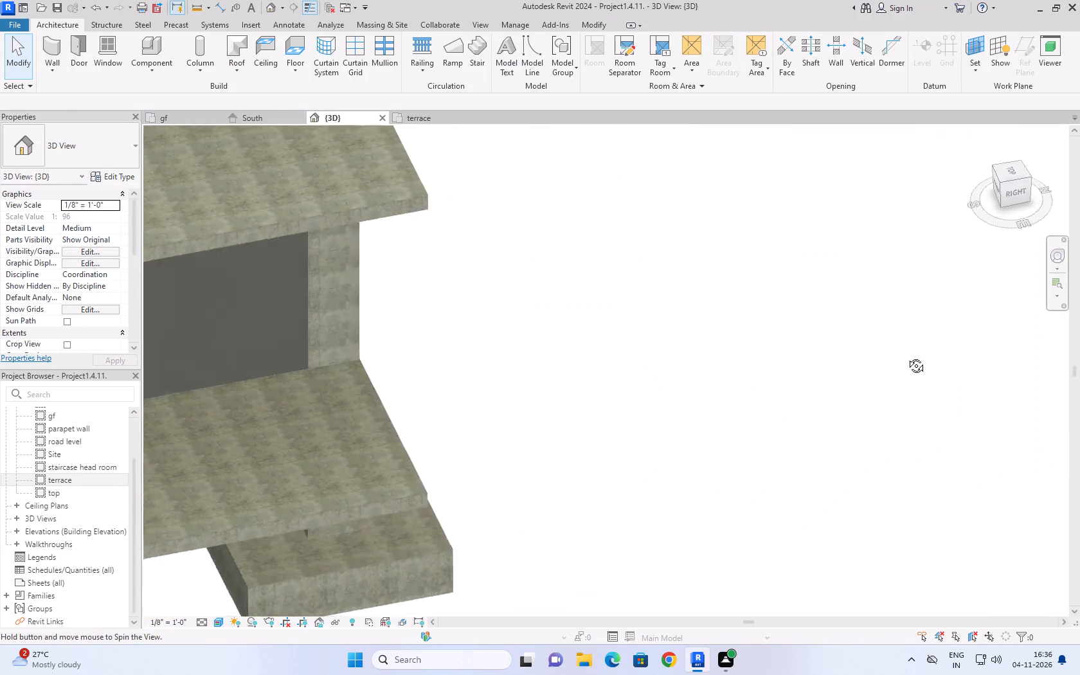
shift+middle_drag(906, 356, 903, 364)
middle_drag(708, 305, 984, 293)
scroll(765, 293, down, 1)
scroll(986, 289, down, 5)
shift+middle_drag(971, 286, 960, 293)
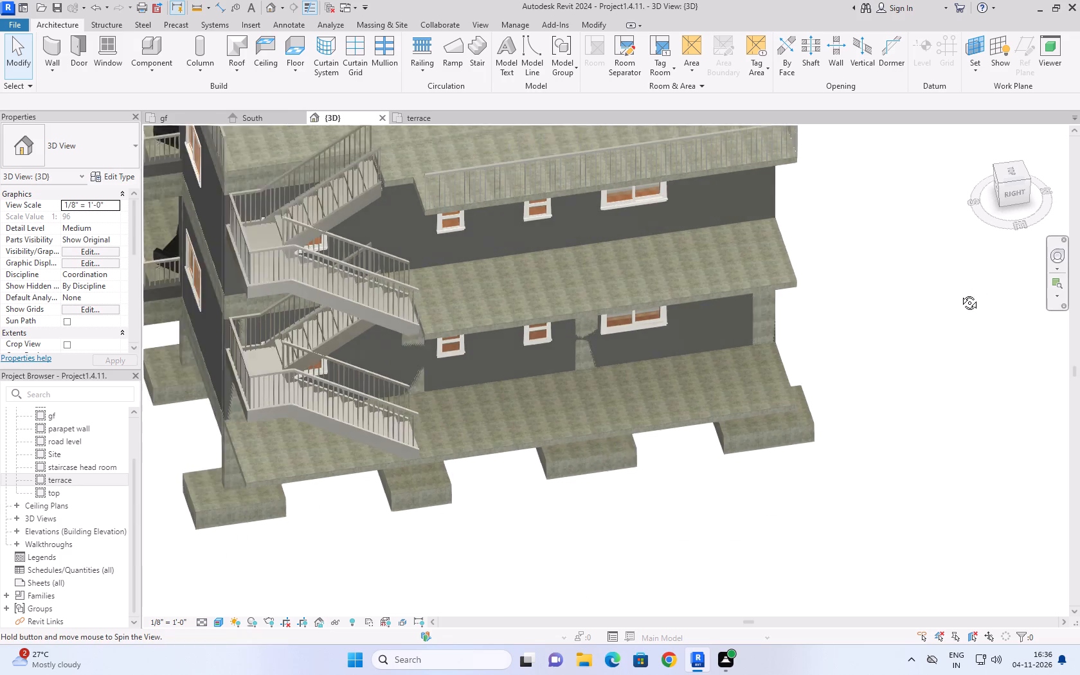
shift+middle_drag(960, 293, 919, 306)
middle_drag(661, 283, 593, 345)
shift+middle_drag(612, 326, 681, 326)
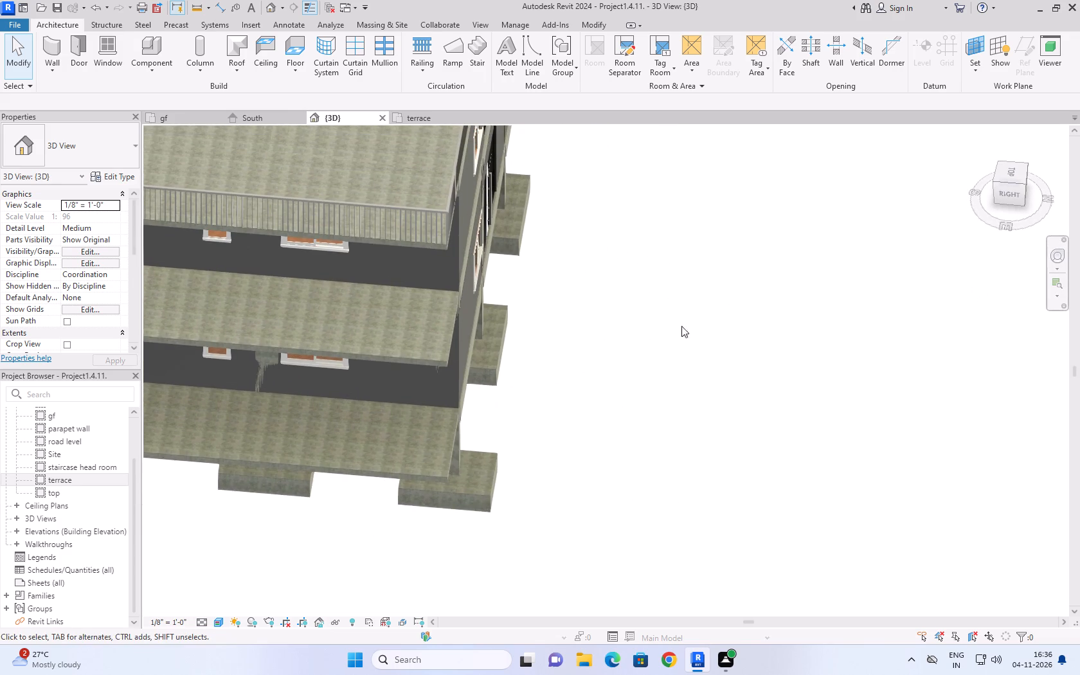
shift+middle_drag(681, 326, 757, 315)
scroll(946, 413, up, 1)
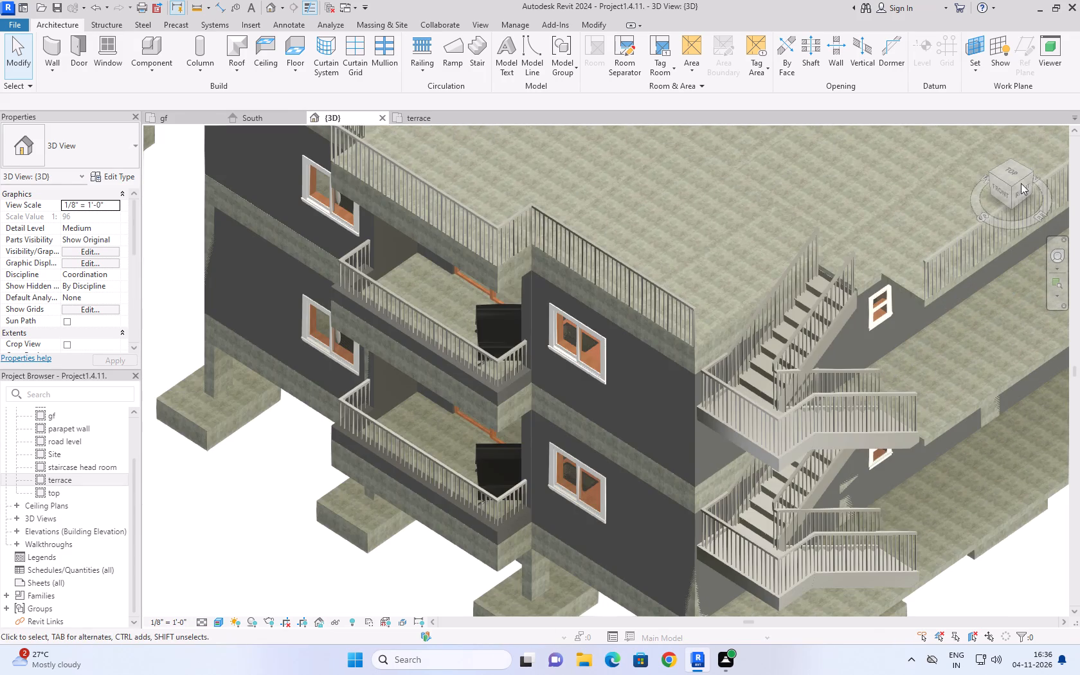
middle_drag(1014, 183, 980, 189)
right_drag(1001, 186, 980, 189)
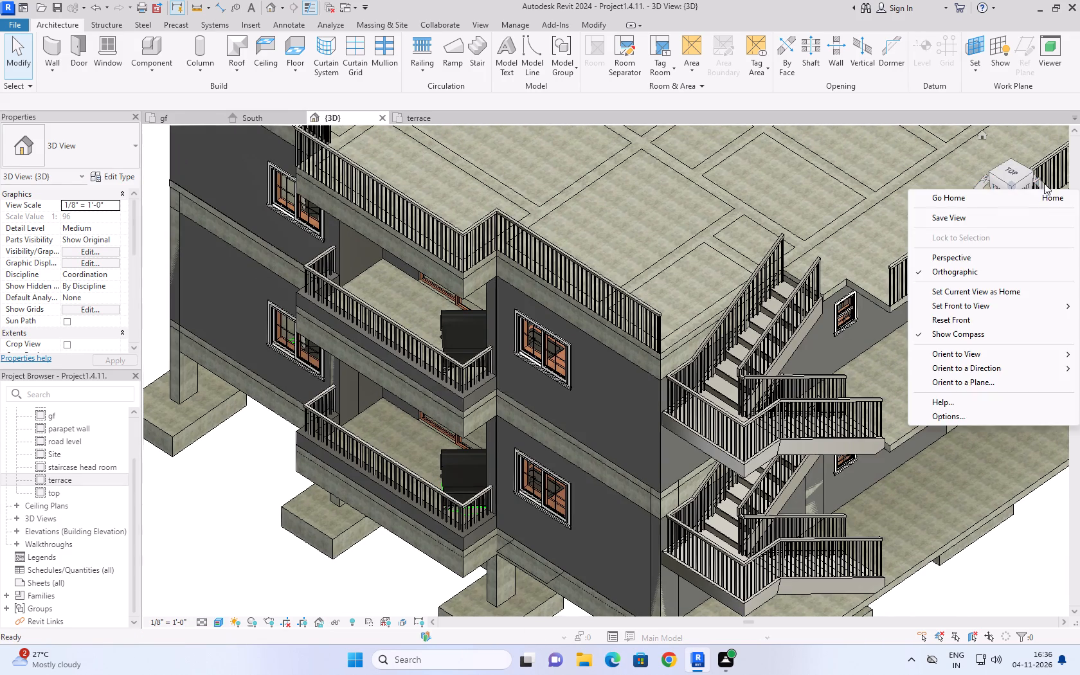
click(1015, 168)
drag(1013, 186, 959, 188)
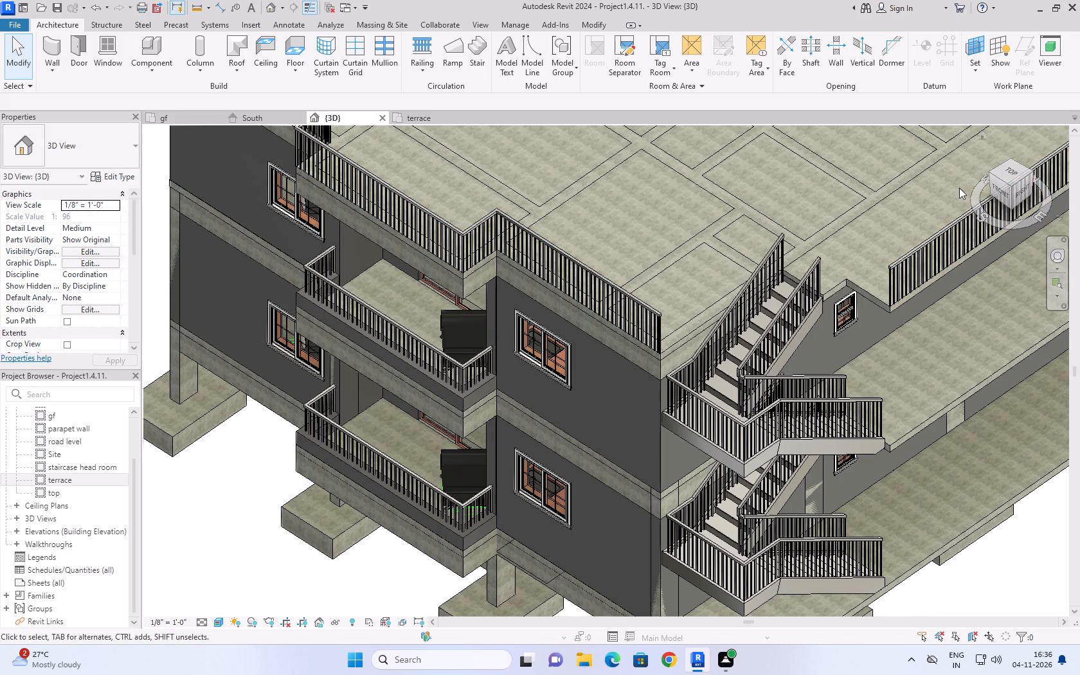
drag(959, 188, 948, 177)
scroll(984, 398, down, 7)
shift+middle_drag(1020, 434, 736, 441)
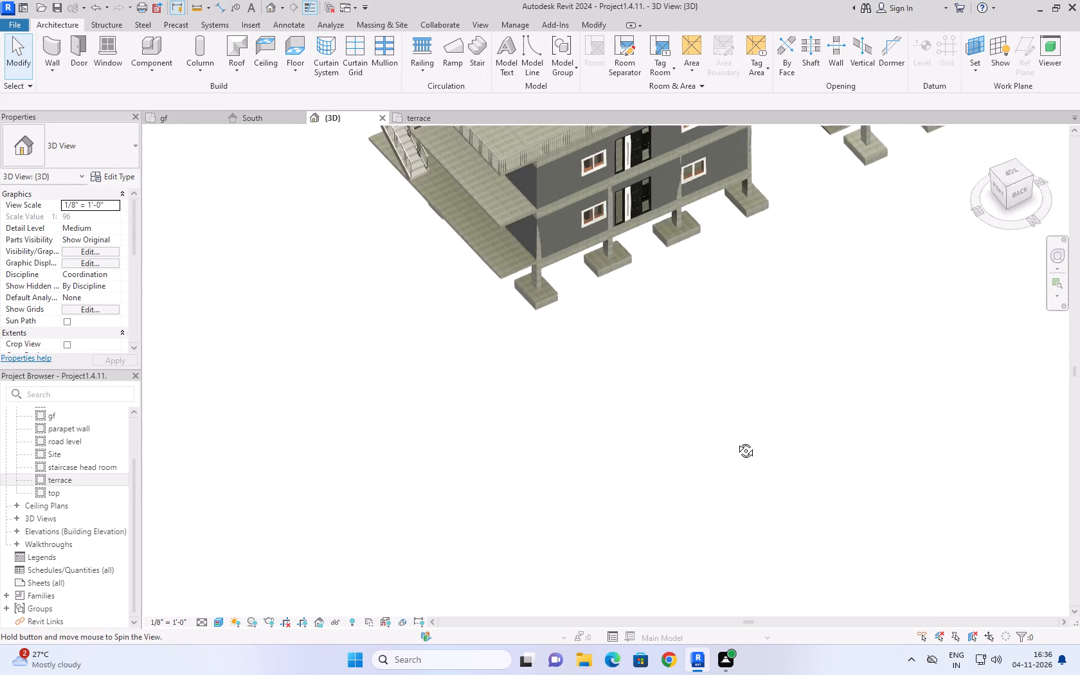
shift+middle_drag(736, 441, 736, 444)
scroll(475, 229, down, 1)
middle_drag(475, 237, 451, 435)
scroll(420, 336, up, 4)
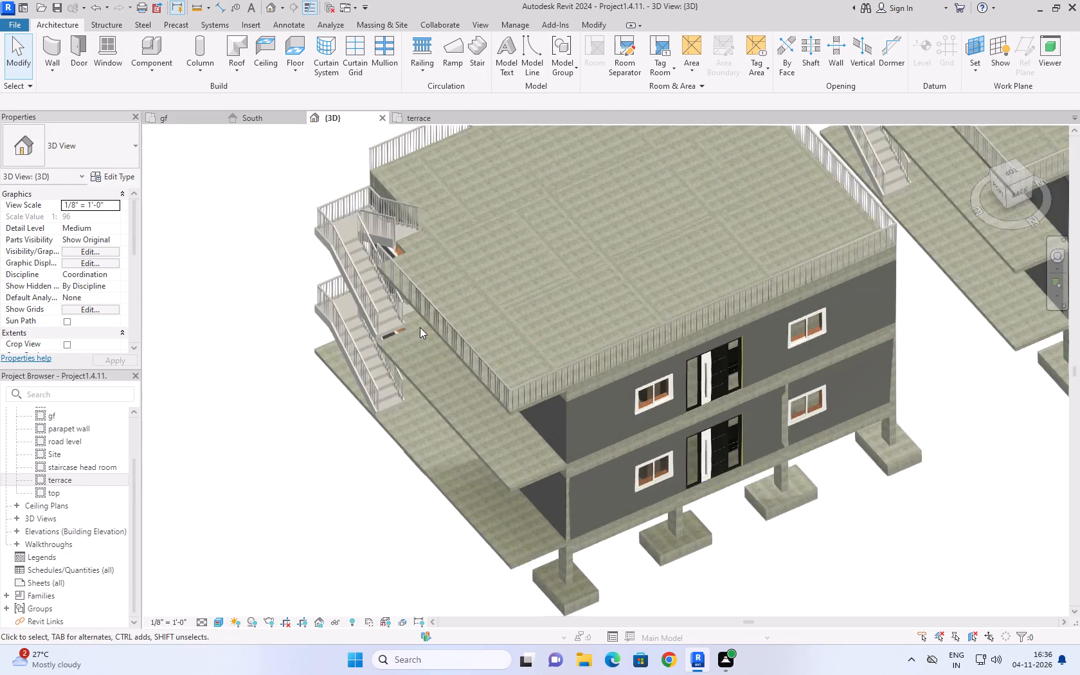
scroll(420, 327, up, 12)
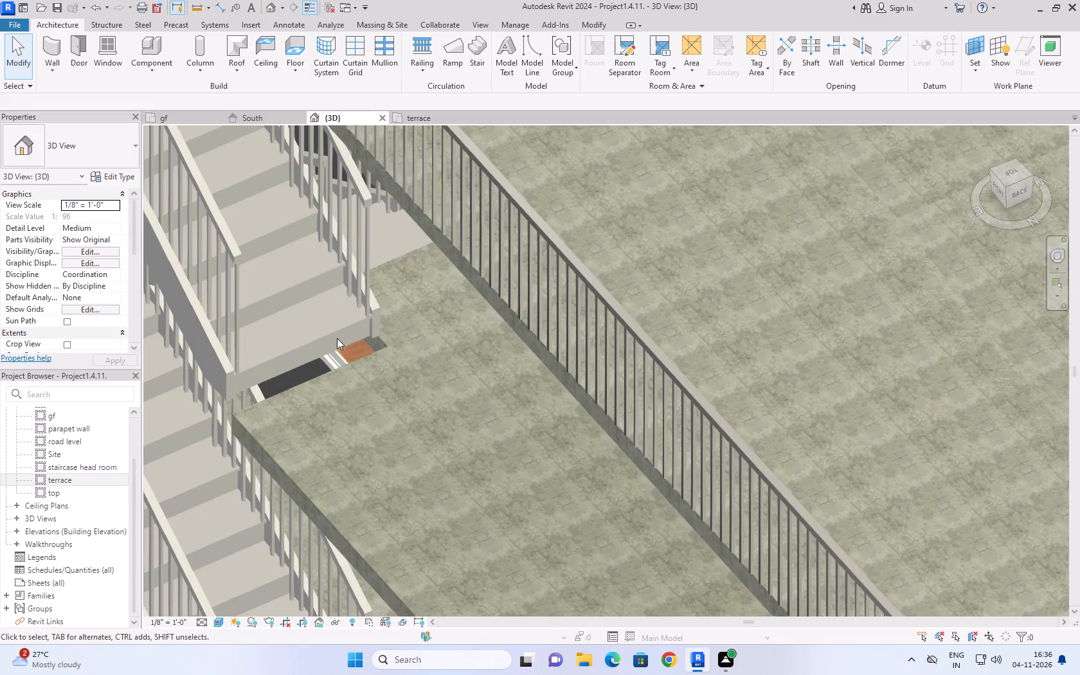
click(337, 333)
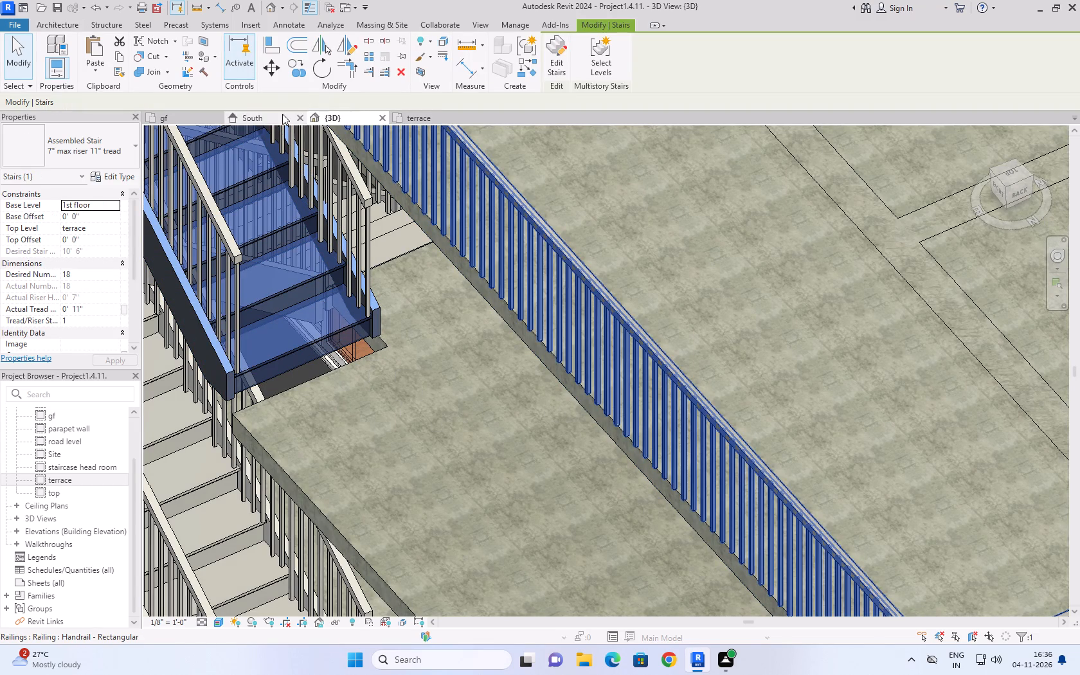
In the terrace plan, edit the right-hand building's terrace slab boundary, moving the edge above the outer stair flight to meet the flight's end.
click(415, 118)
scroll(686, 274, down, 9)
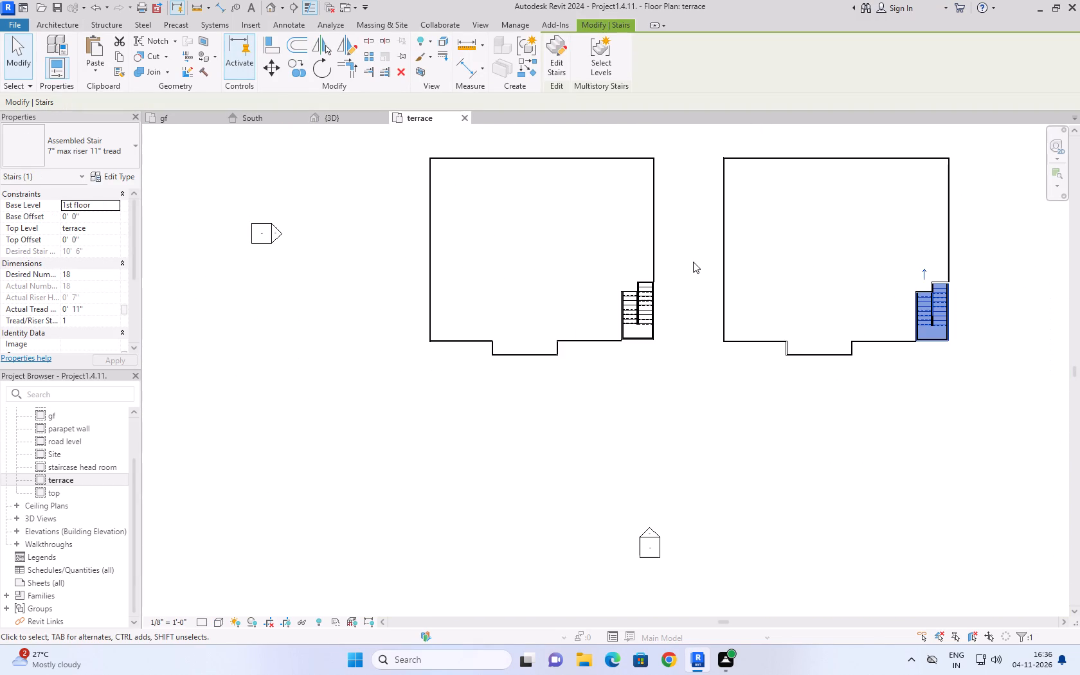
scroll(971, 262, up, 8)
scroll(955, 275, down, 4)
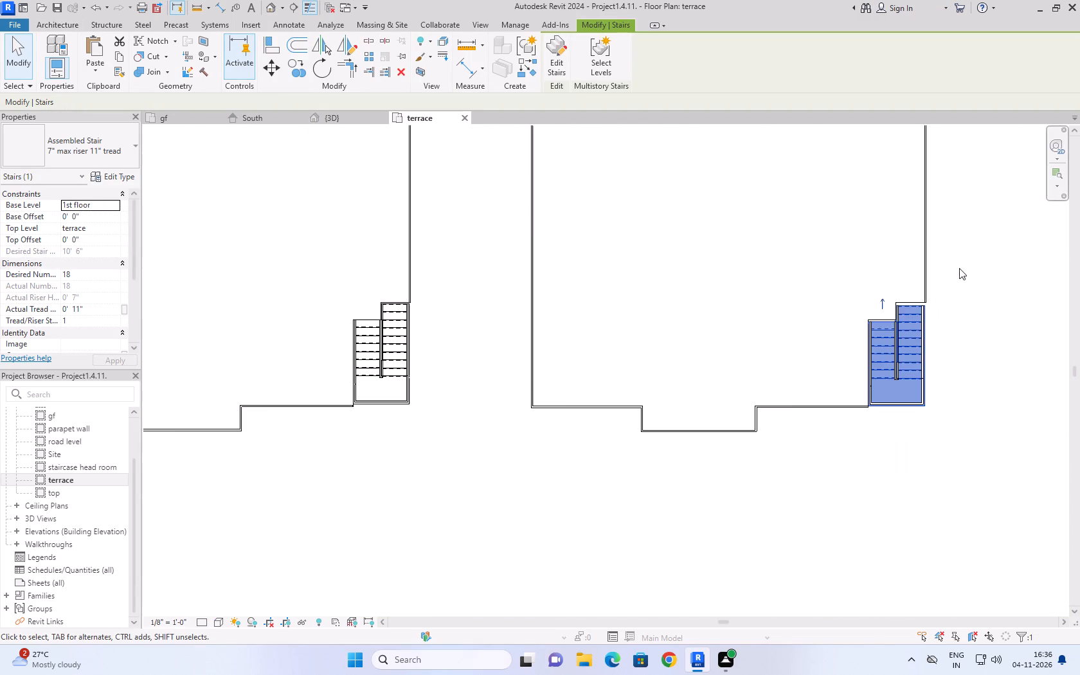
middle_drag(959, 268, 806, 369)
scroll(794, 413, up, 1)
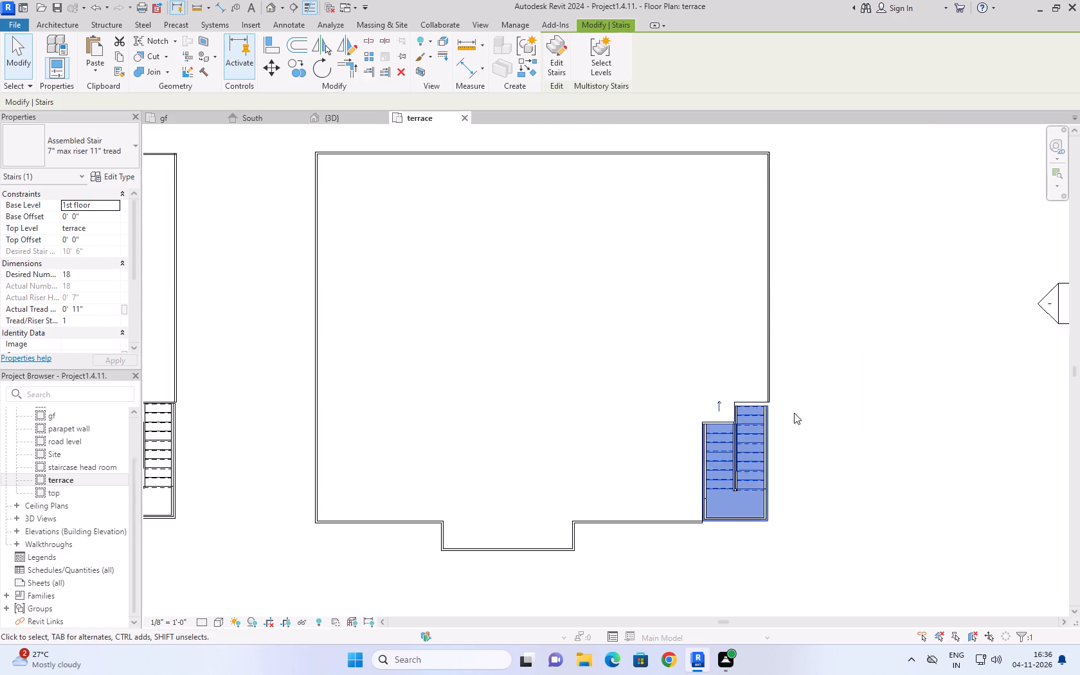
scroll(794, 413, up, 6)
click(795, 349)
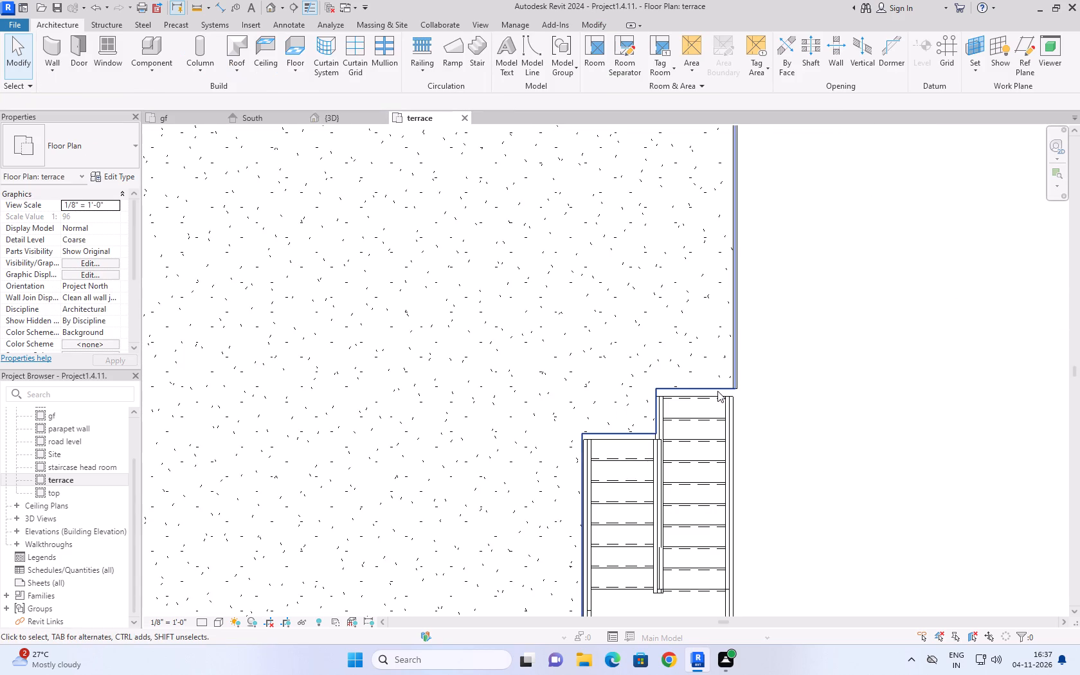
click(717, 391)
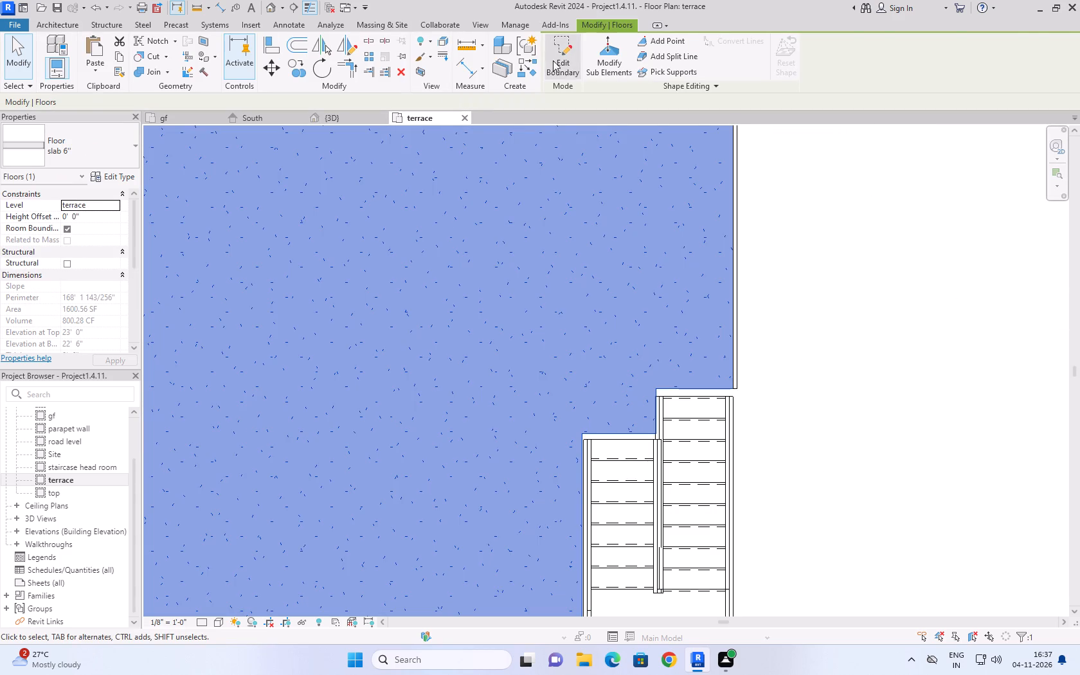
click(566, 73)
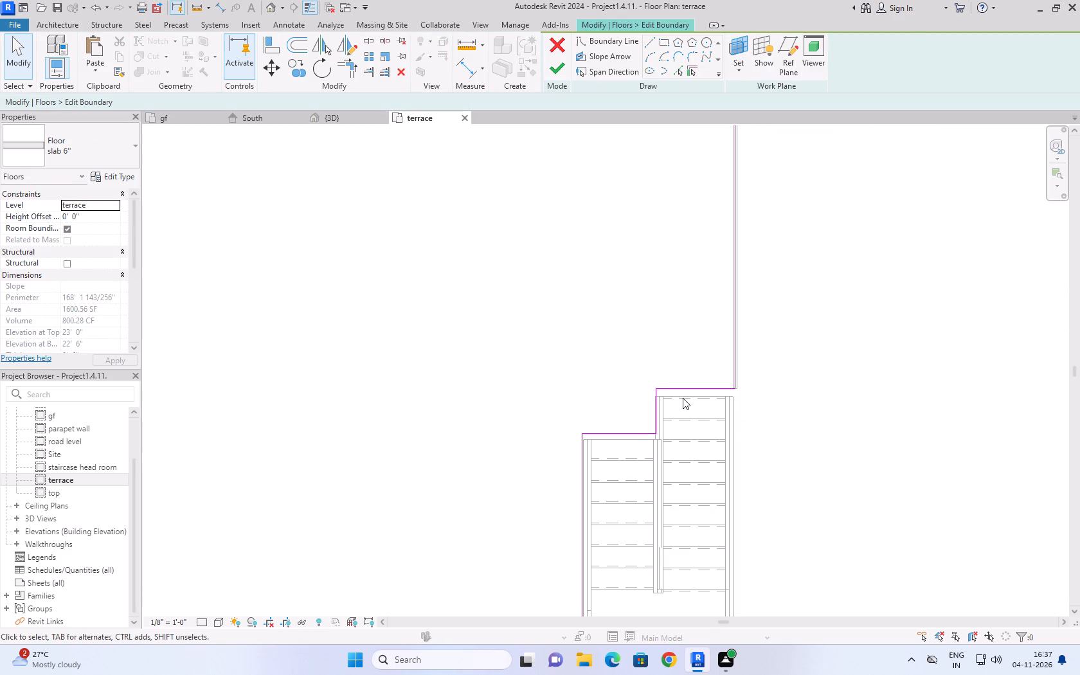
click(683, 388)
key(Down)
key(Down)
key(Down)
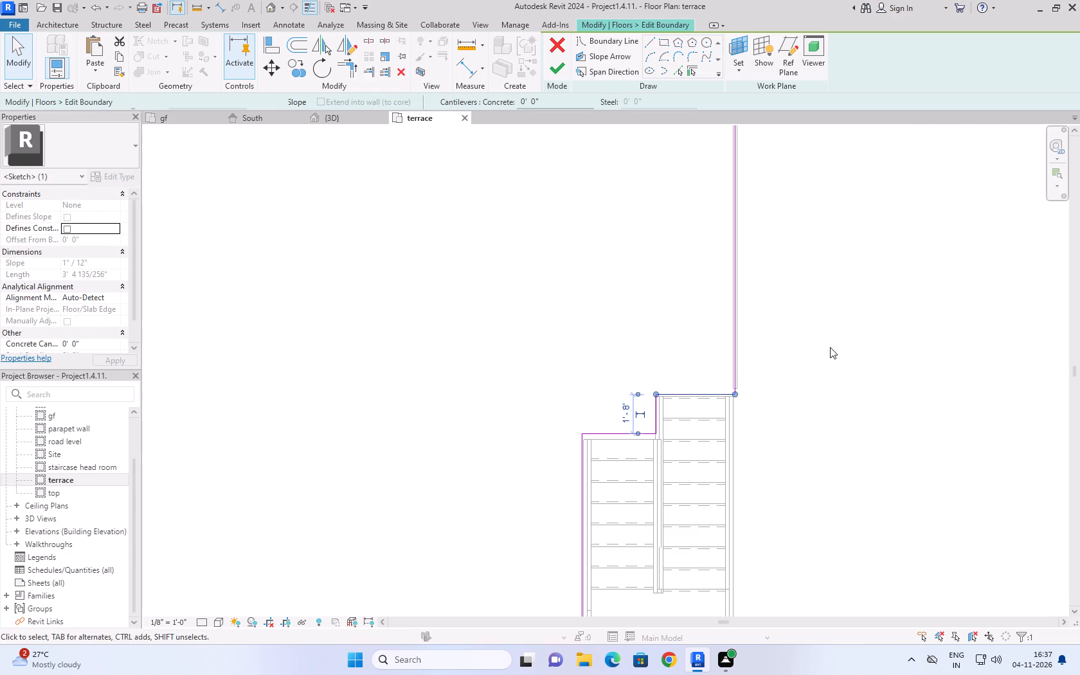
key(Down)
click(797, 361)
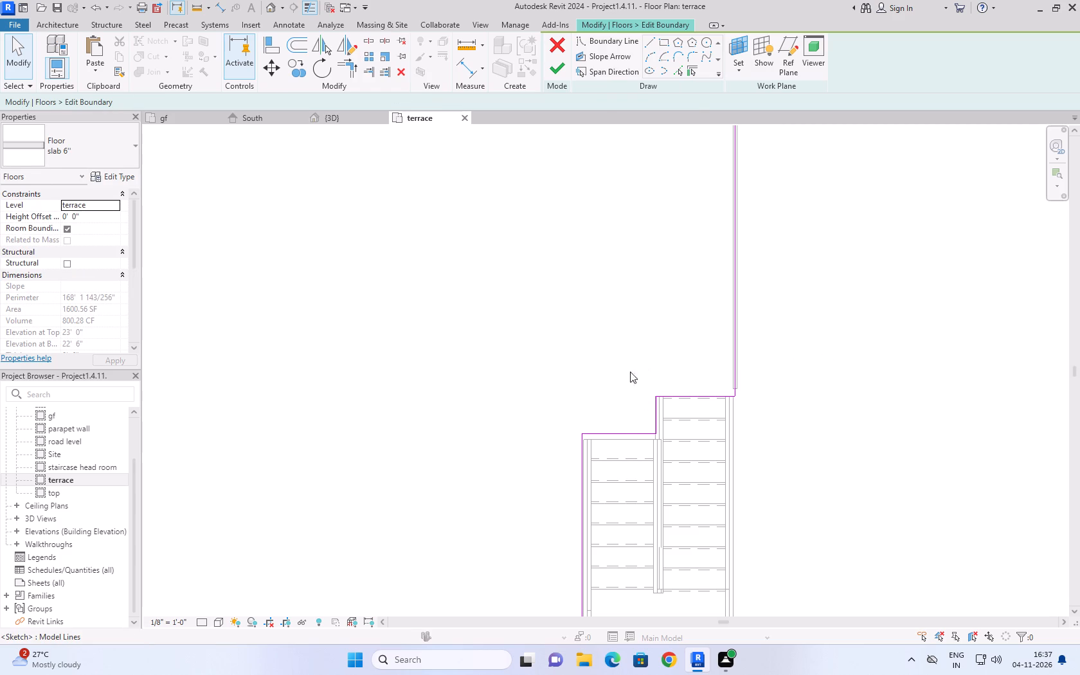
scroll(590, 276, down, 4)
scroll(581, 392, up, 5)
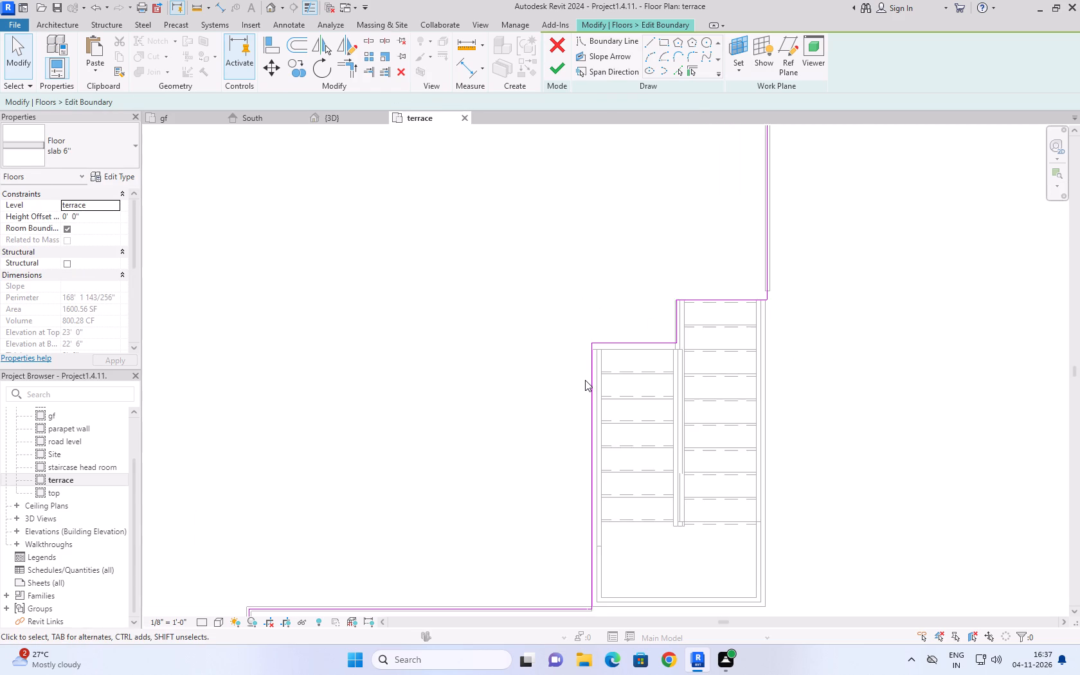
scroll(590, 366, up, 4)
click(559, 60)
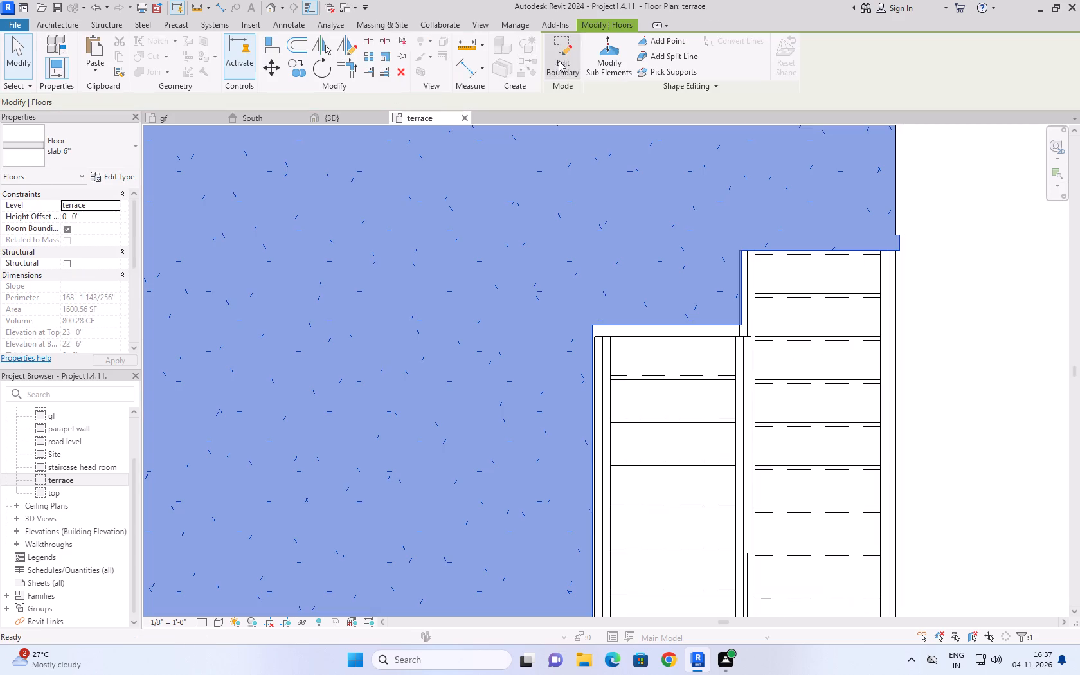
click(1065, 230)
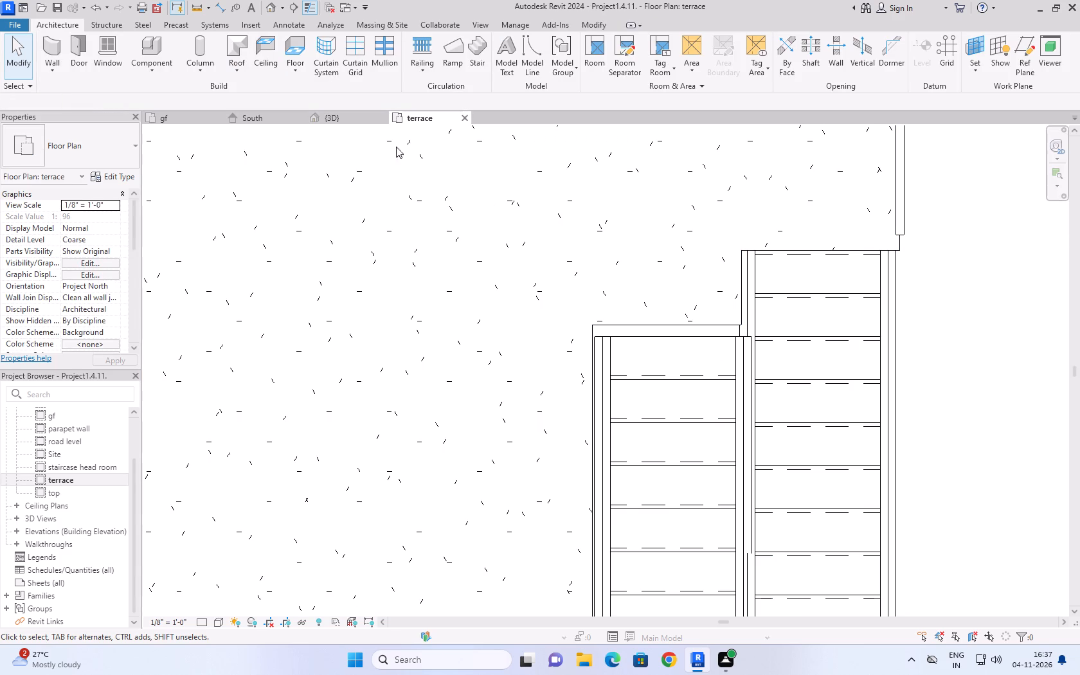
Examine the right-hand building's stairs in 3D, checking how the flights meet the terrace and 1st floor slabs.
click(347, 113)
scroll(620, 208, down, 4)
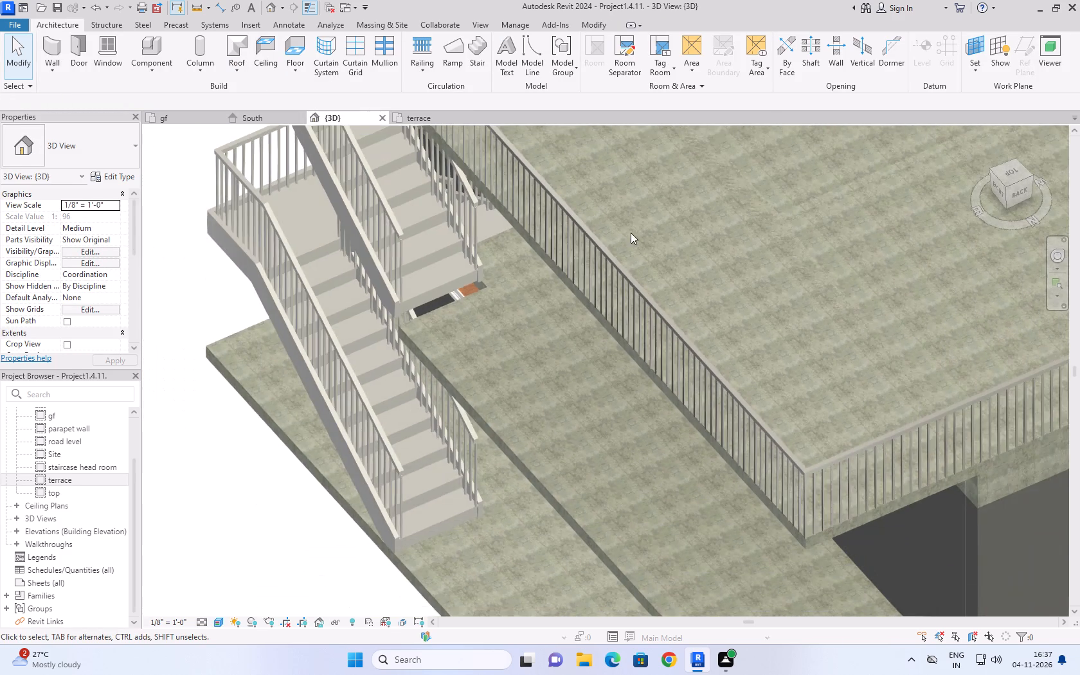
scroll(638, 254, down, 3)
scroll(206, 303, down, 1)
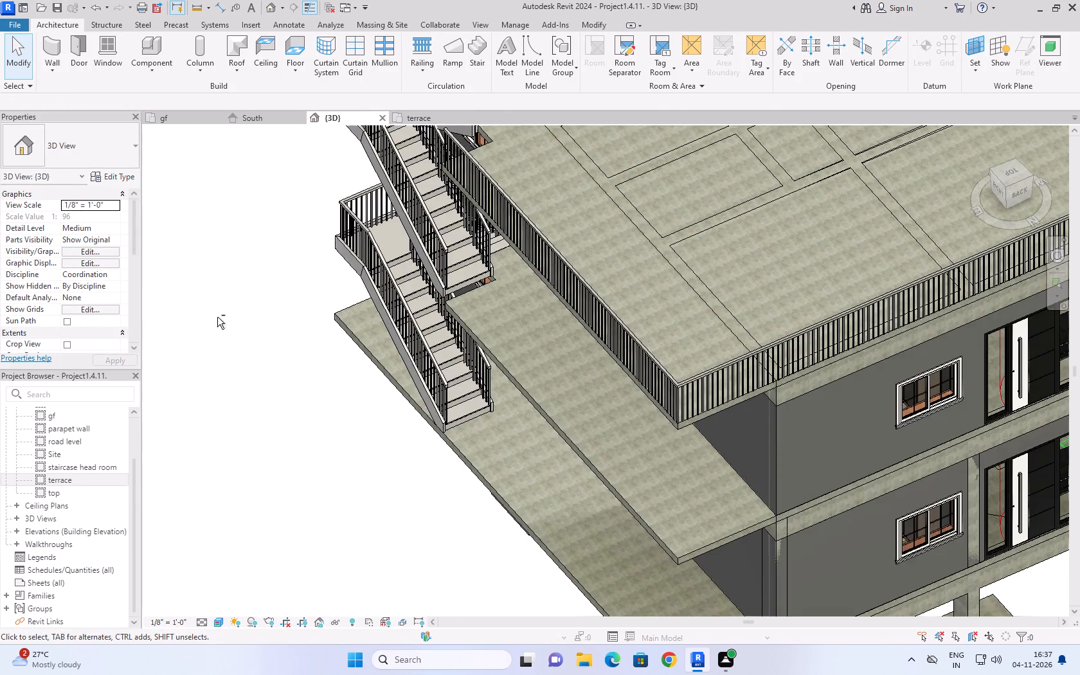
shift+middle_drag(231, 319, 293, 330)
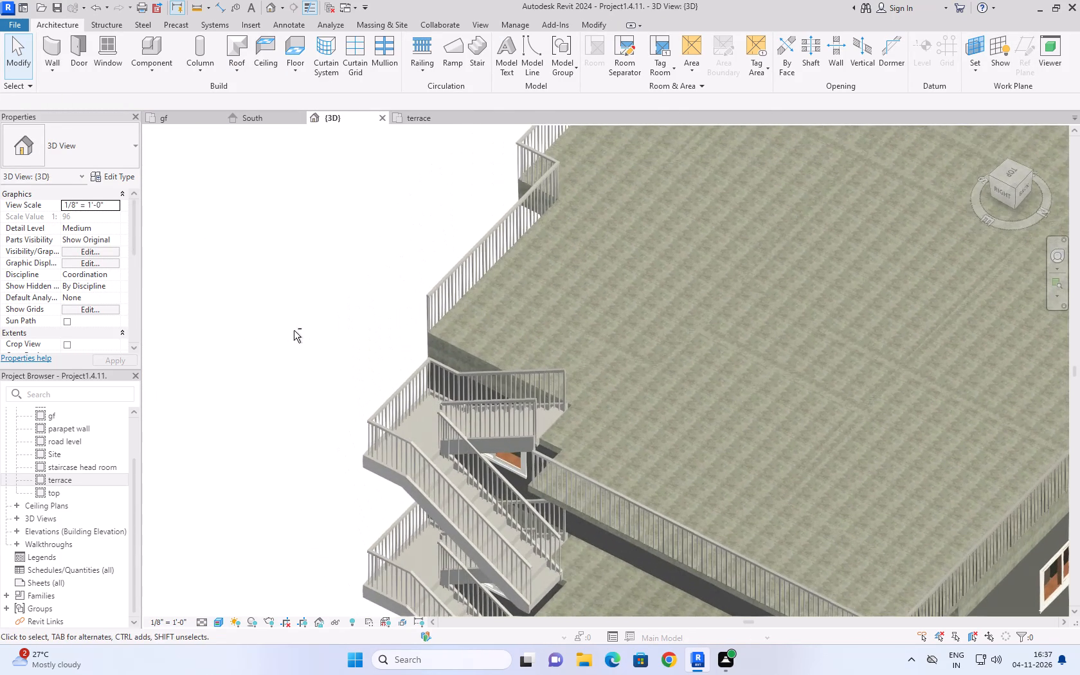
scroll(559, 289, down, 5)
shift+middle_drag(584, 386, 616, 386)
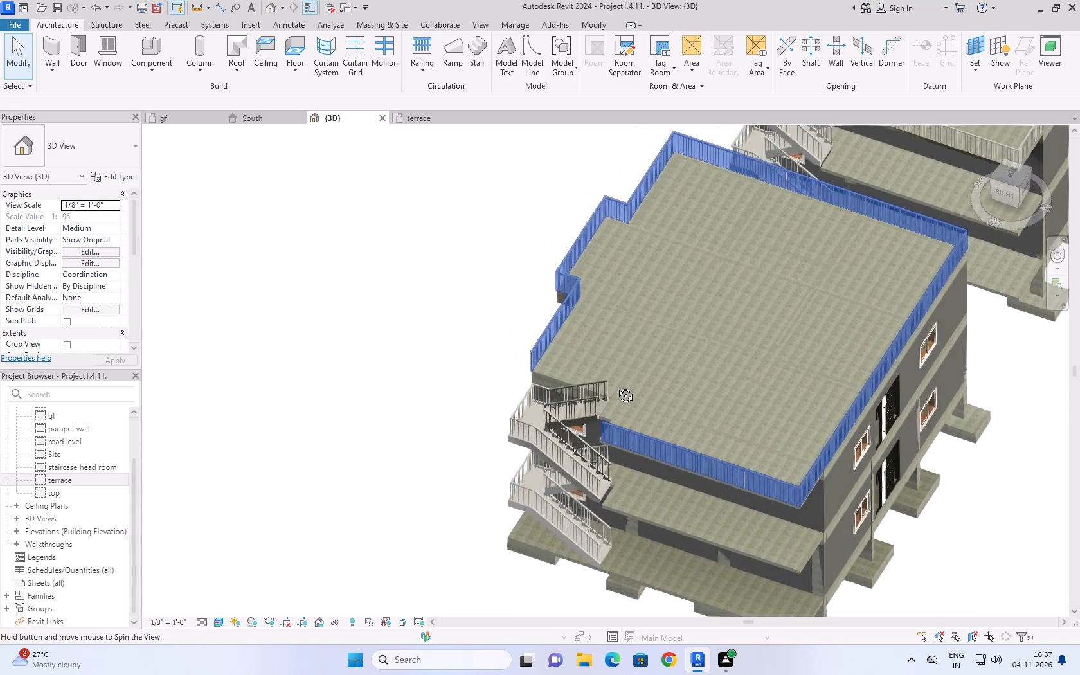
shift+middle_drag(616, 386, 669, 256)
shift+scroll(665, 309, up, 1)
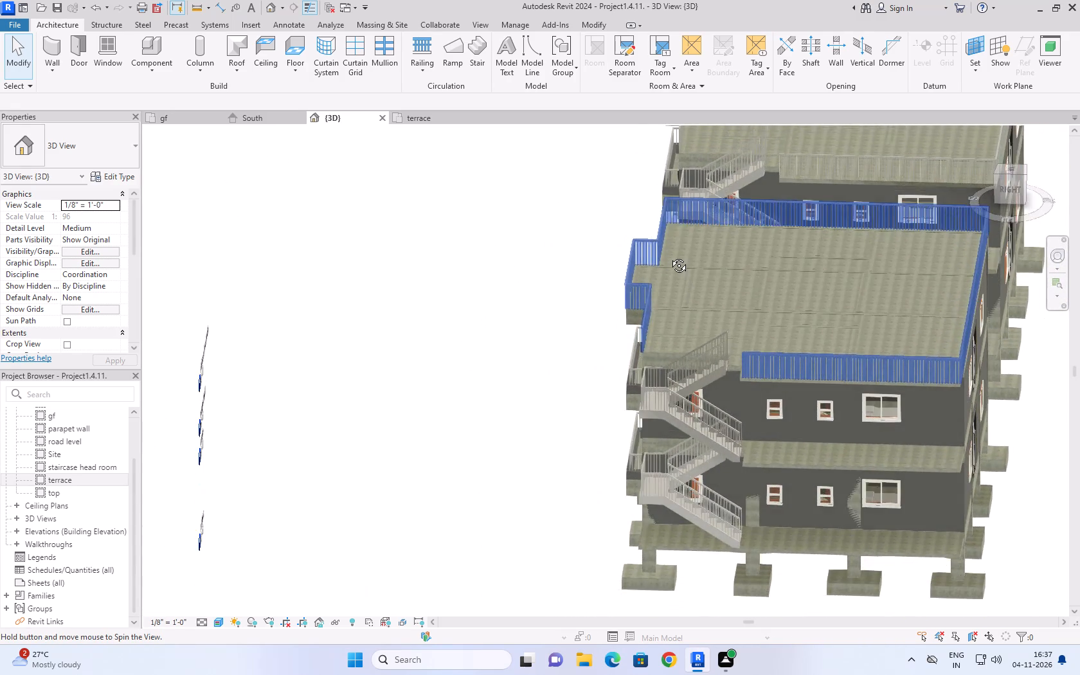
shift+middle_drag(669, 256, 671, 210)
scroll(818, 504, up, 2)
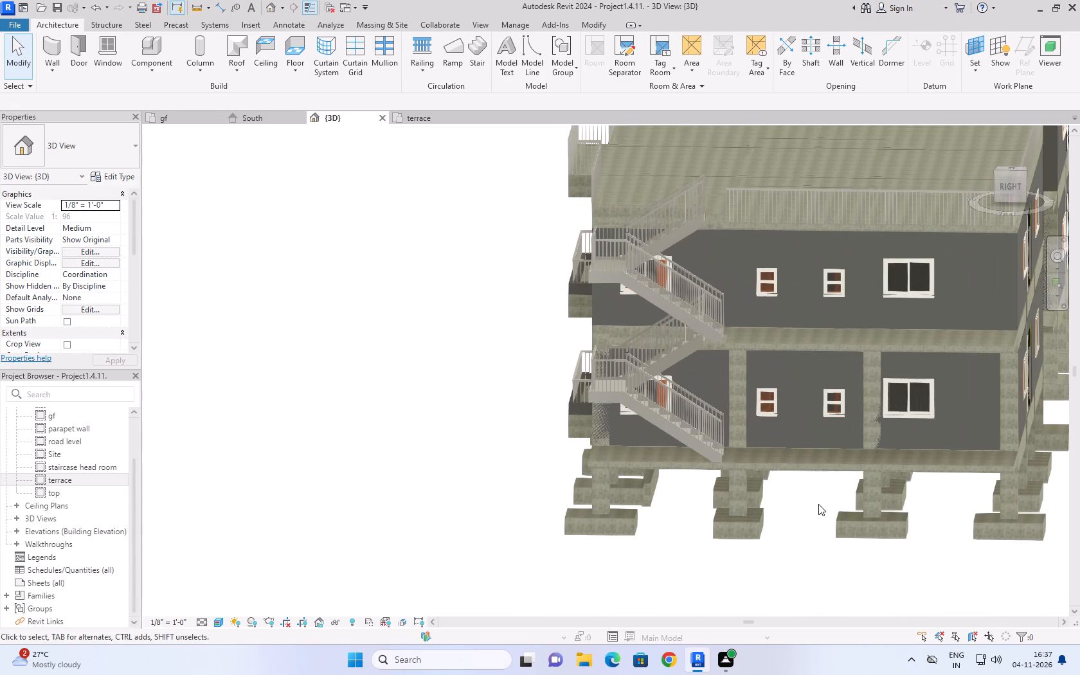
scroll(726, 352, up, 2)
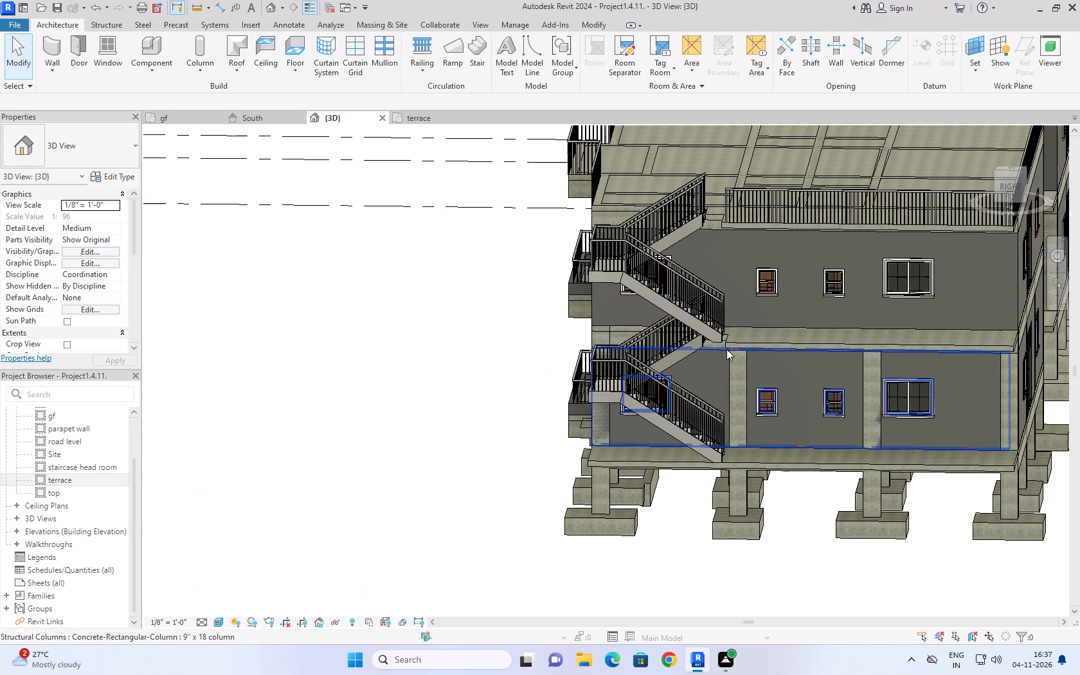
scroll(726, 349, up, 9)
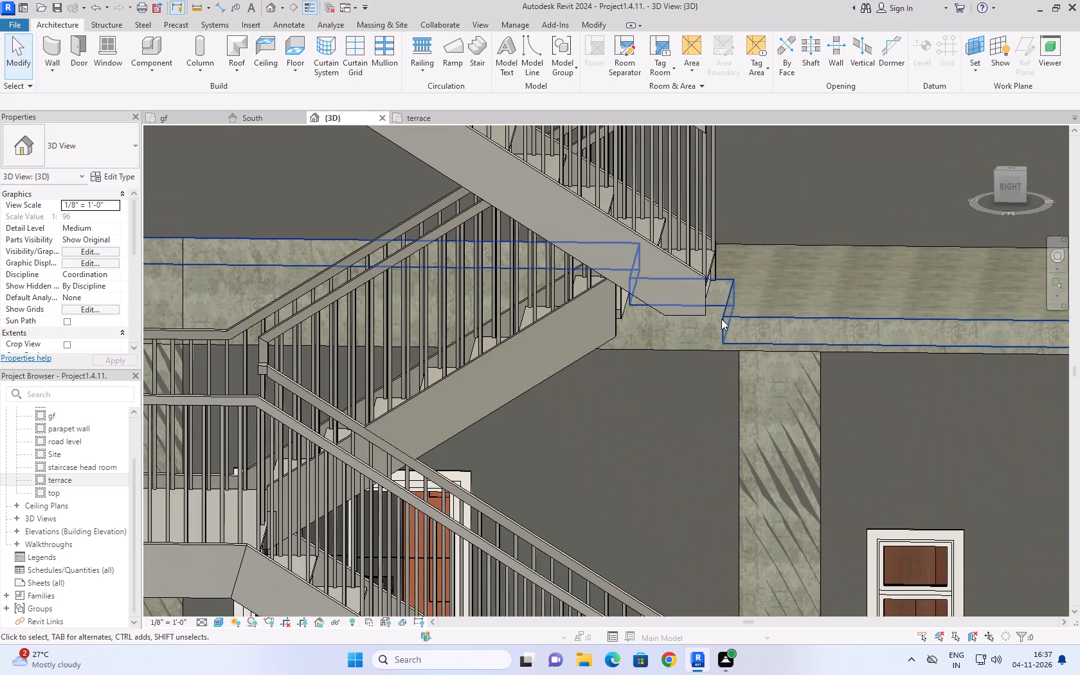
In the Right-facing 3D view, align the 1st floor slab's opening edge to the end face of the lower stair's upper flight.
click(1021, 192)
click(989, 183)
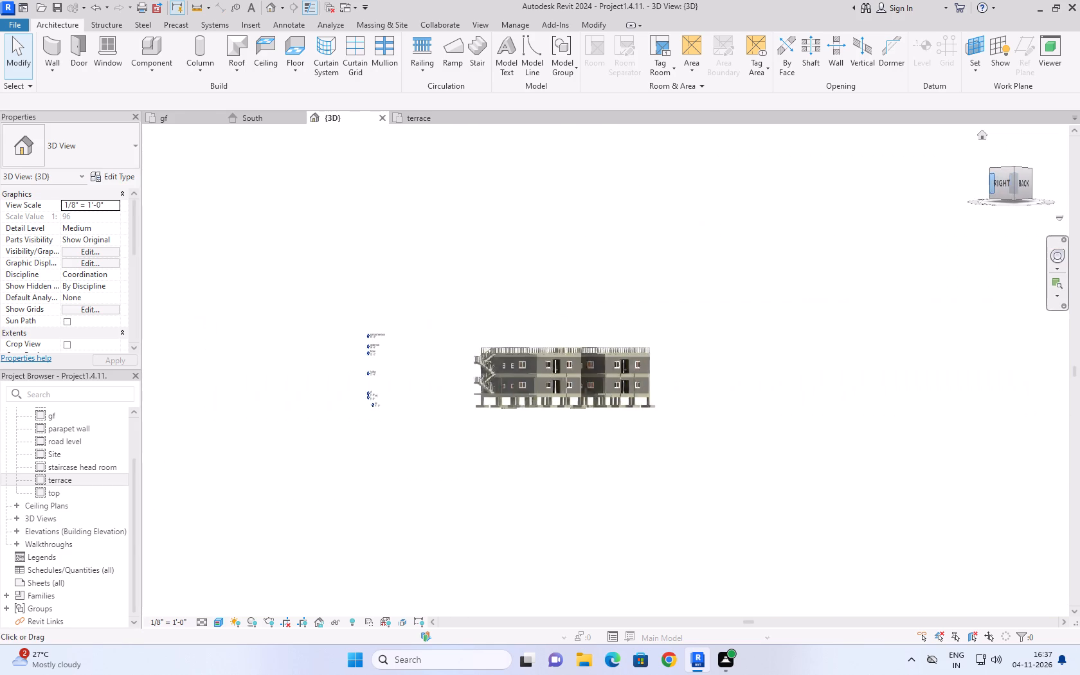
click(1020, 180)
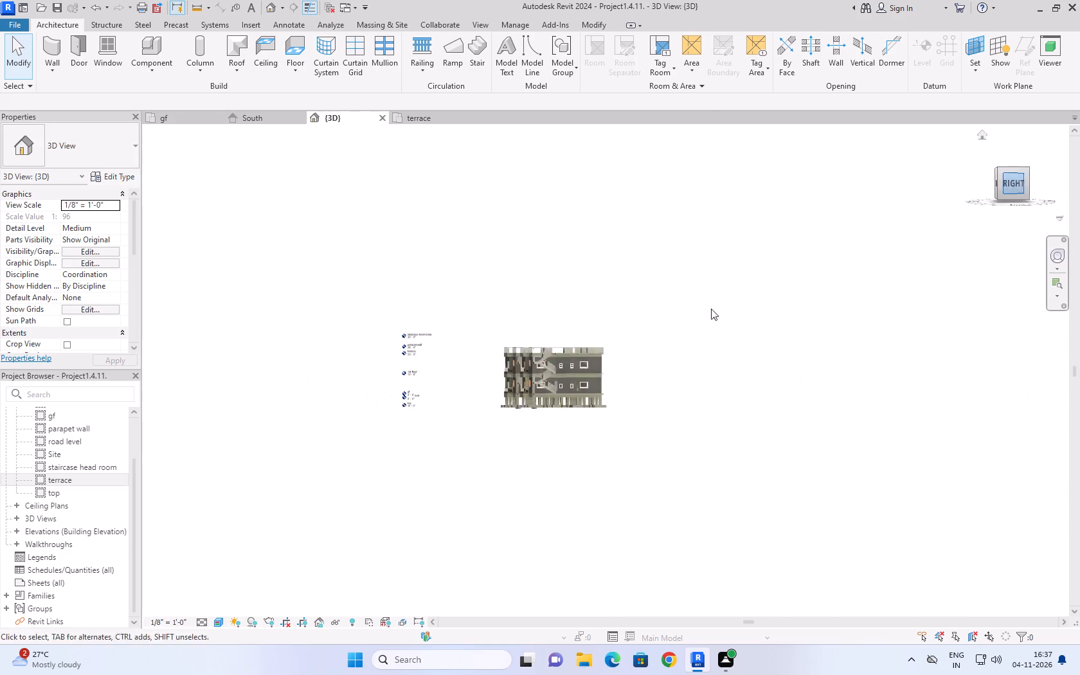
scroll(552, 370, up, 12)
middle_click(552, 370)
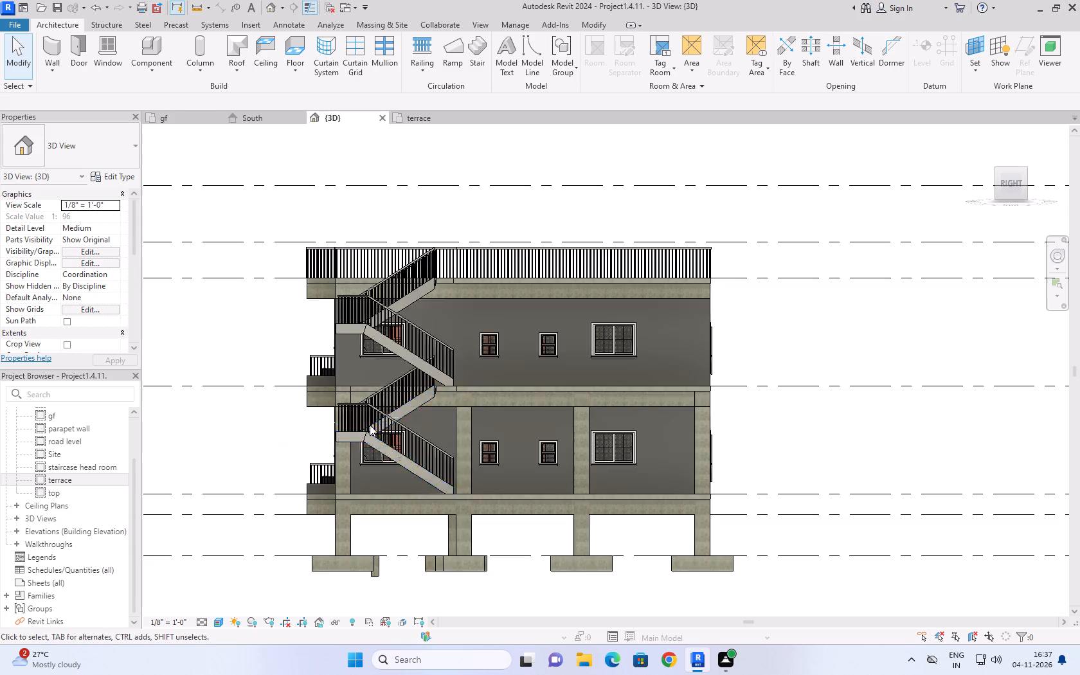
scroll(393, 383, up, 6)
scroll(485, 397, up, 6)
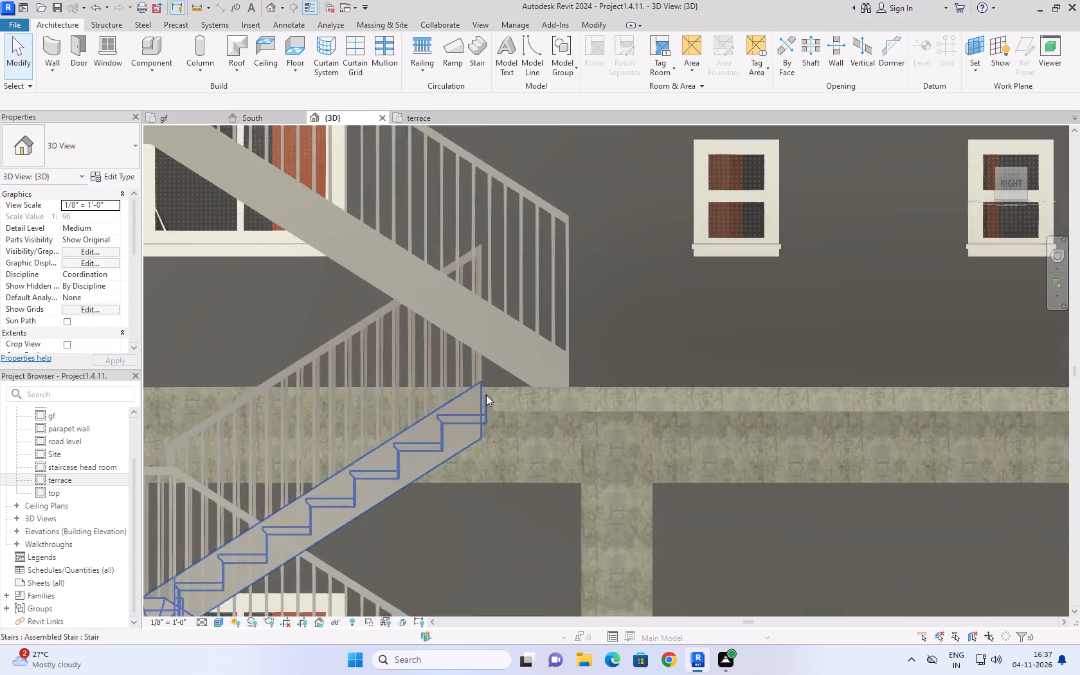
scroll(486, 395, up, 7)
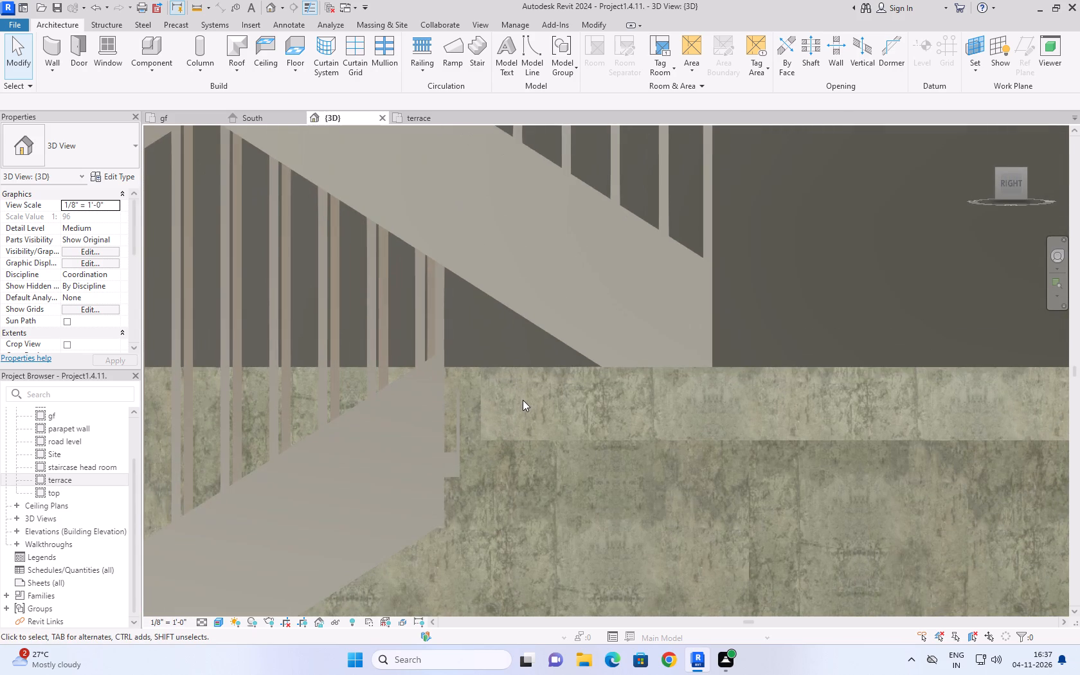
scroll(523, 400, up, 1)
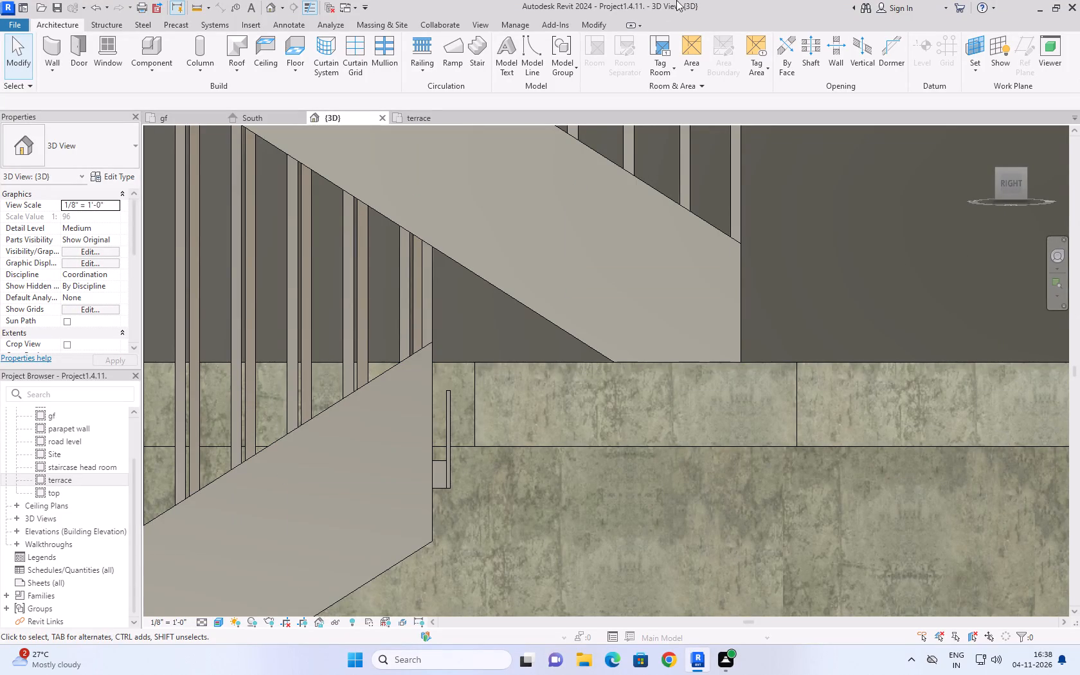
click(595, 21)
click(278, 48)
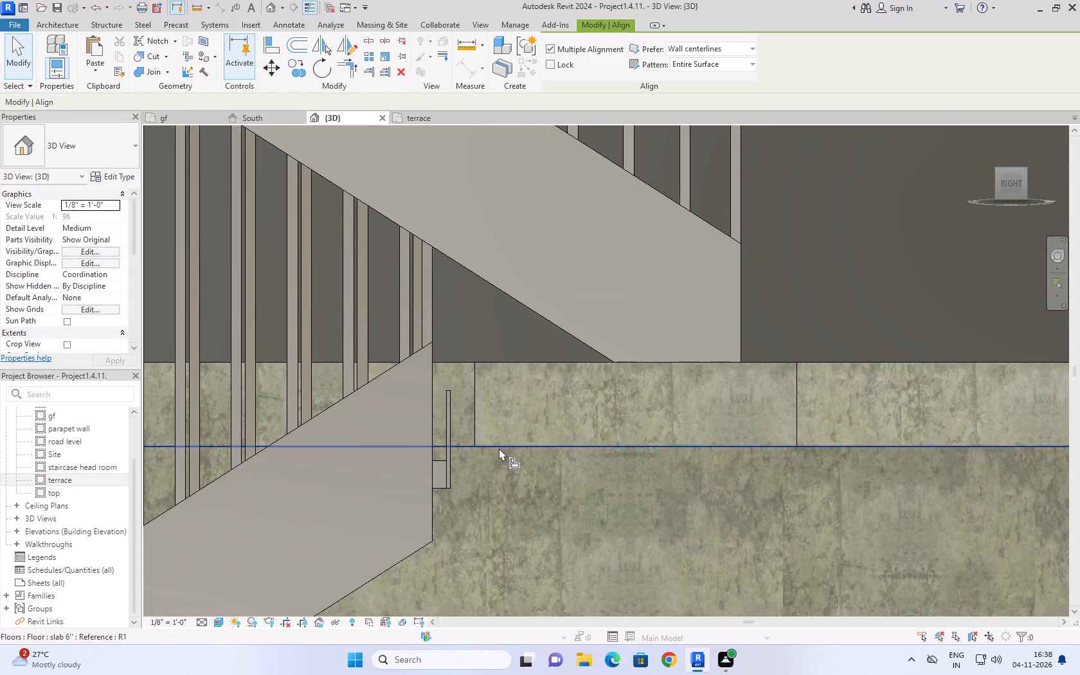
scroll(457, 471, up, 5)
click(445, 402)
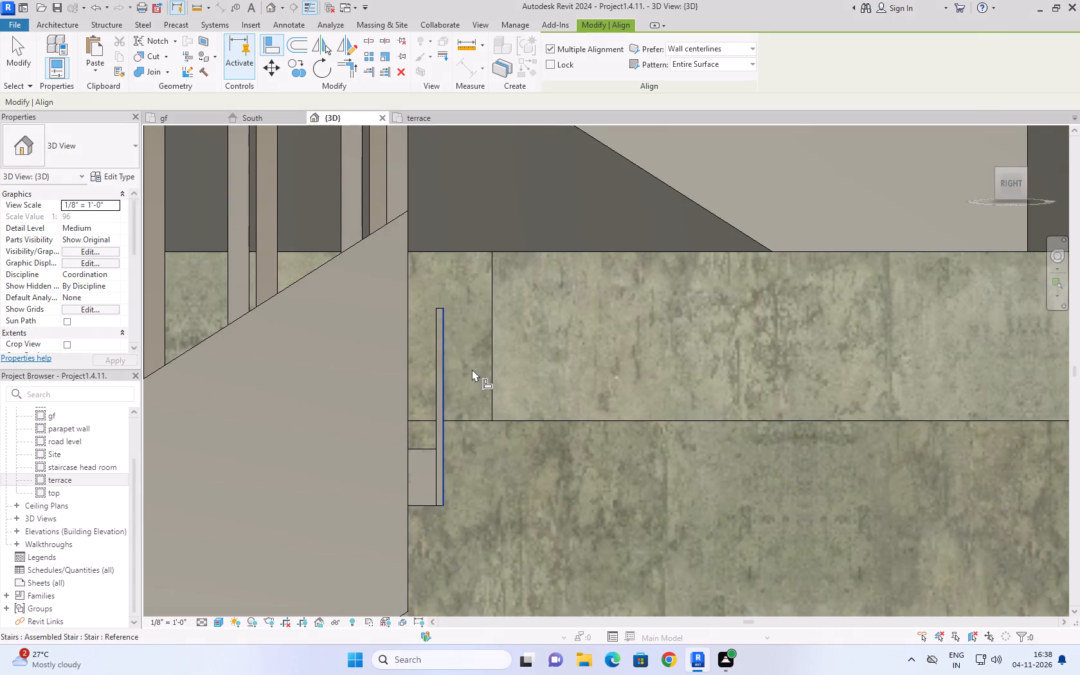
click(491, 336)
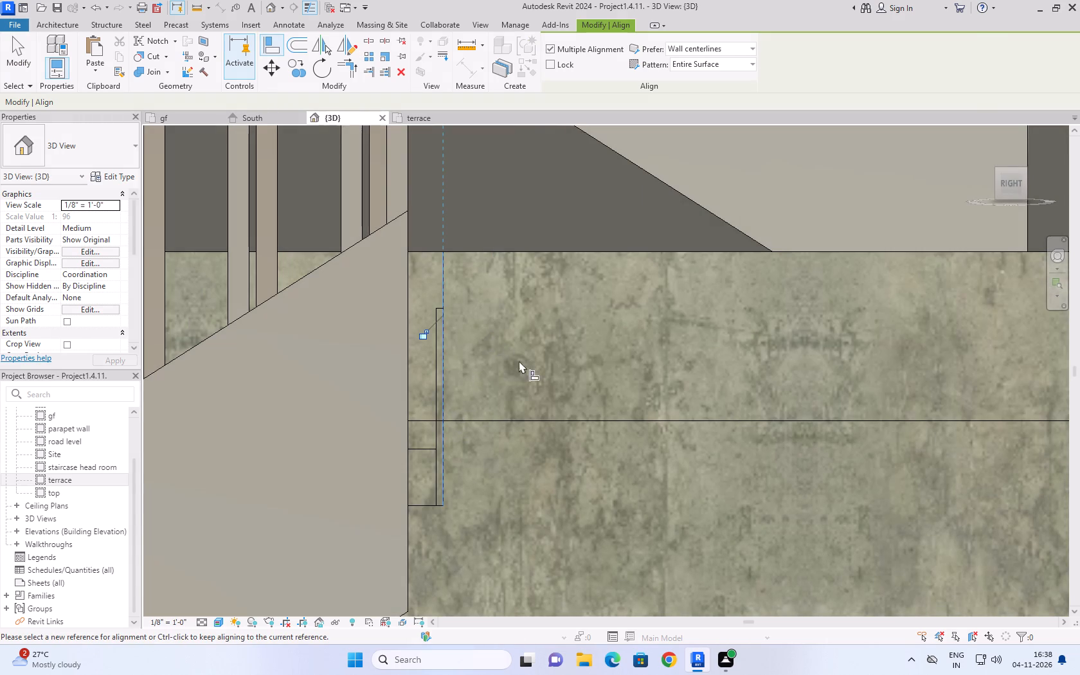
Check both buildings' stair openings in the terrace plan and the whole stair elevation in the Right-facing 3D view.
scroll(522, 365, down, 12)
scroll(497, 510, down, 6)
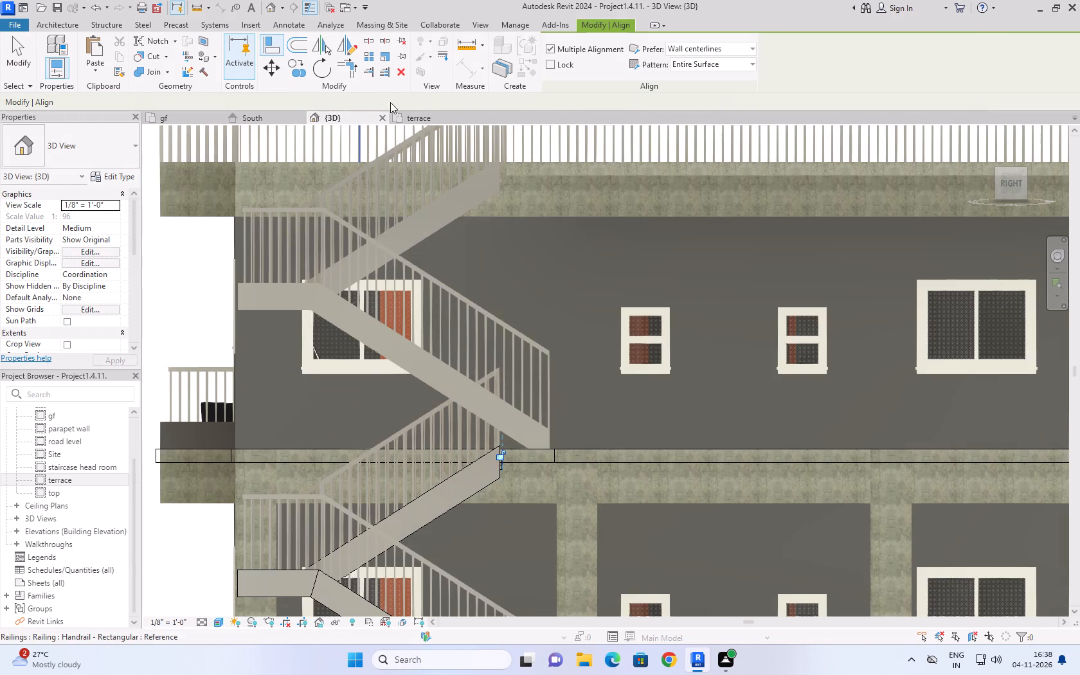
click(427, 111)
scroll(870, 235, down, 3)
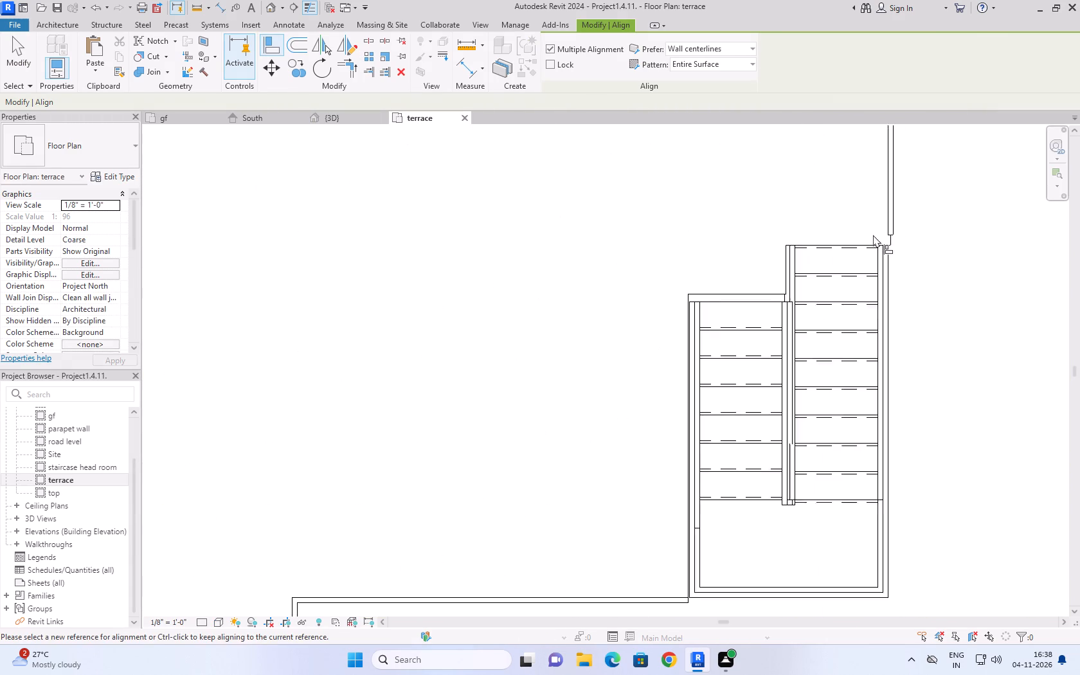
scroll(873, 235, down, 15)
middle_drag(897, 162, 724, 303)
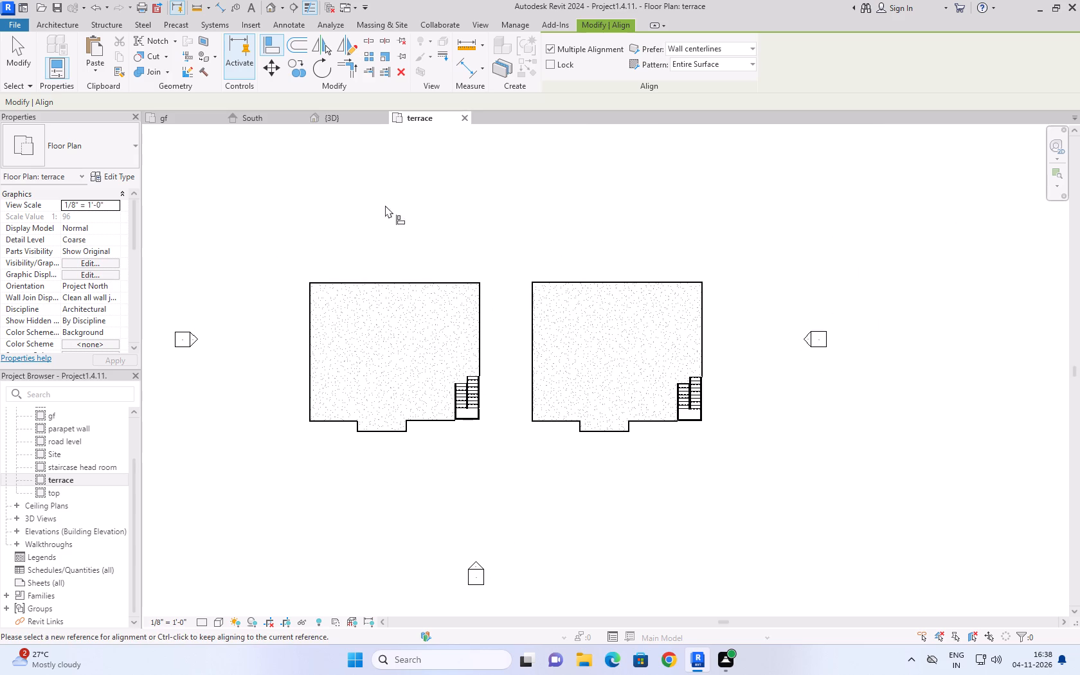
click(330, 120)
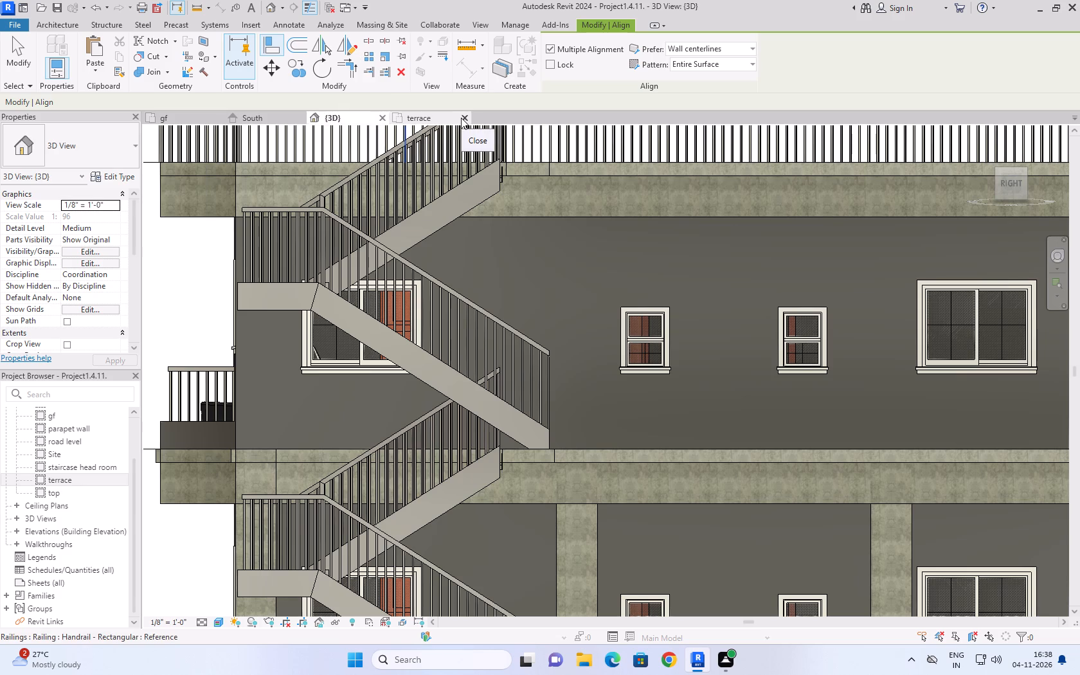
click(7, 58)
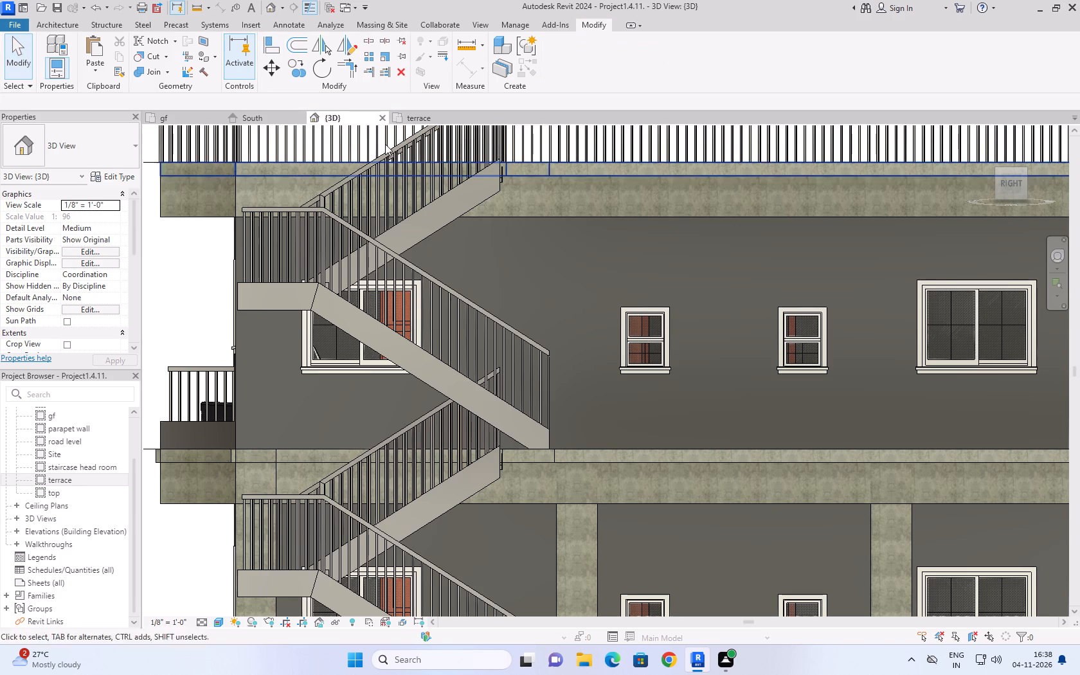
scroll(460, 100, down, 4)
scroll(510, 287, down, 7)
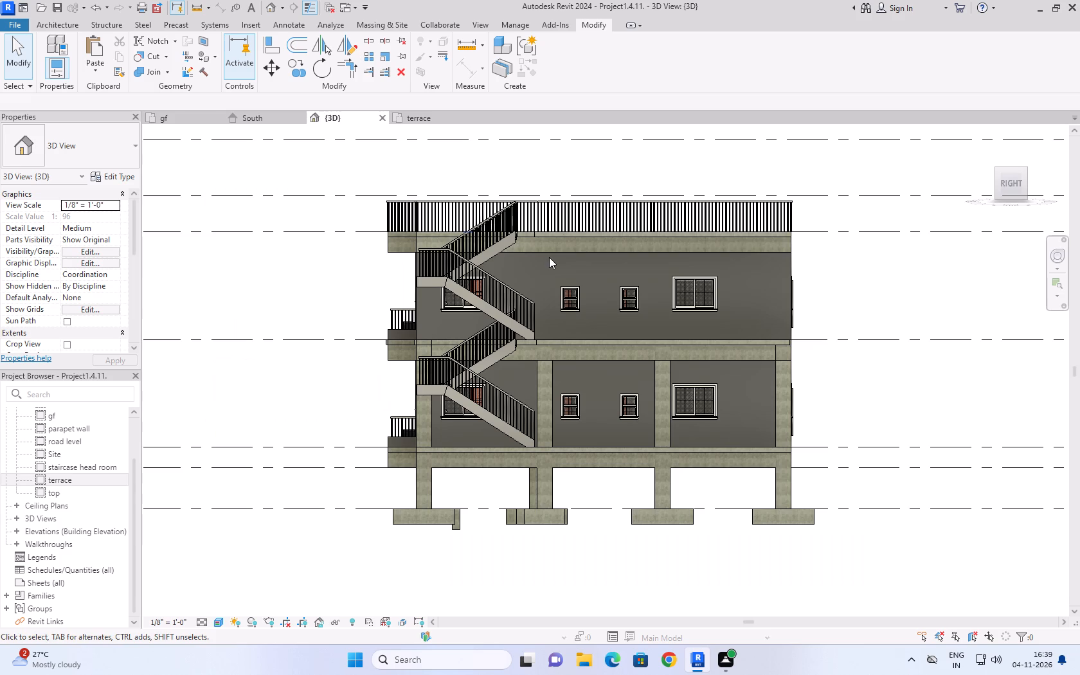
In the Right-facing 3D view, delete the two stray 9"x24" concrete beams projecting beside and below the front footing.
scroll(455, 509, up, 9)
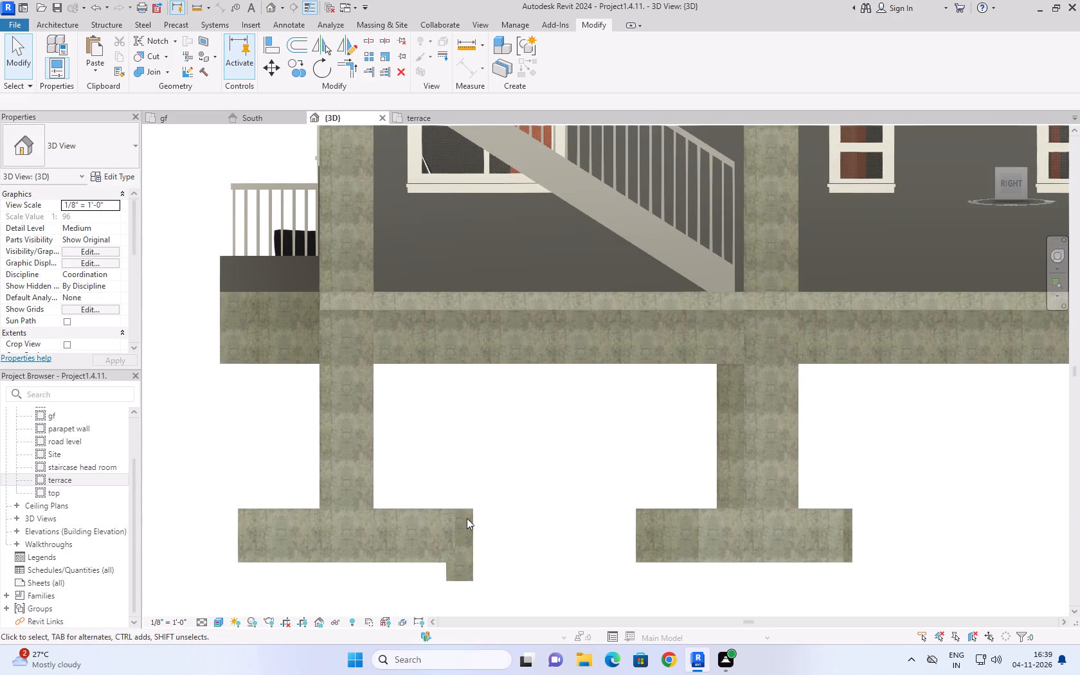
click(472, 548)
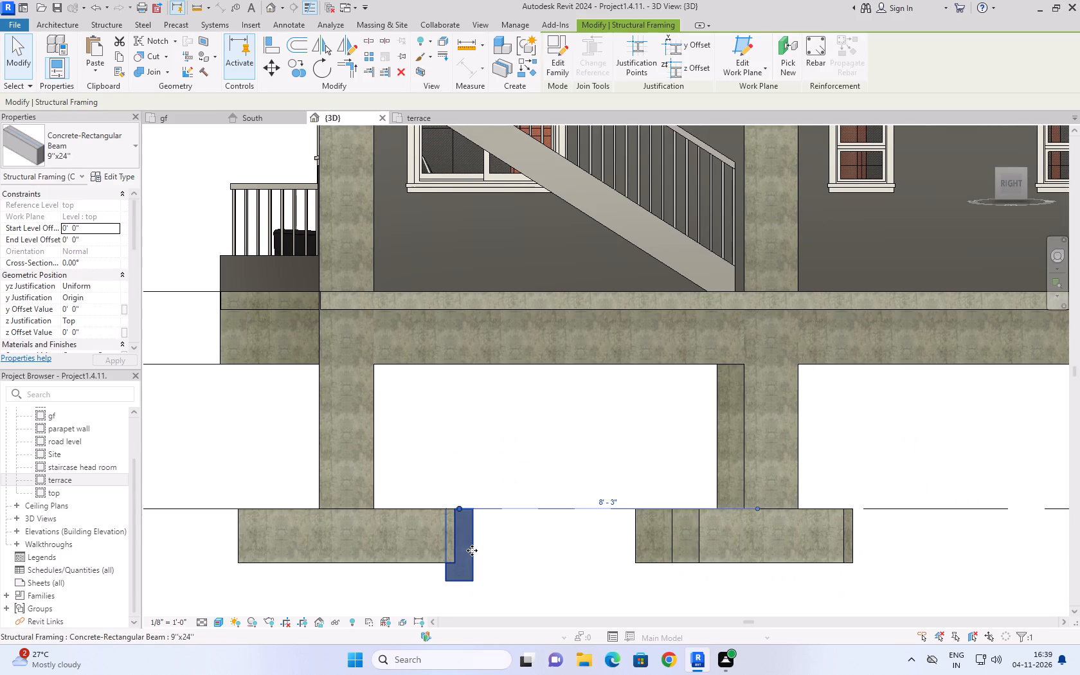
scroll(544, 467, down, 8)
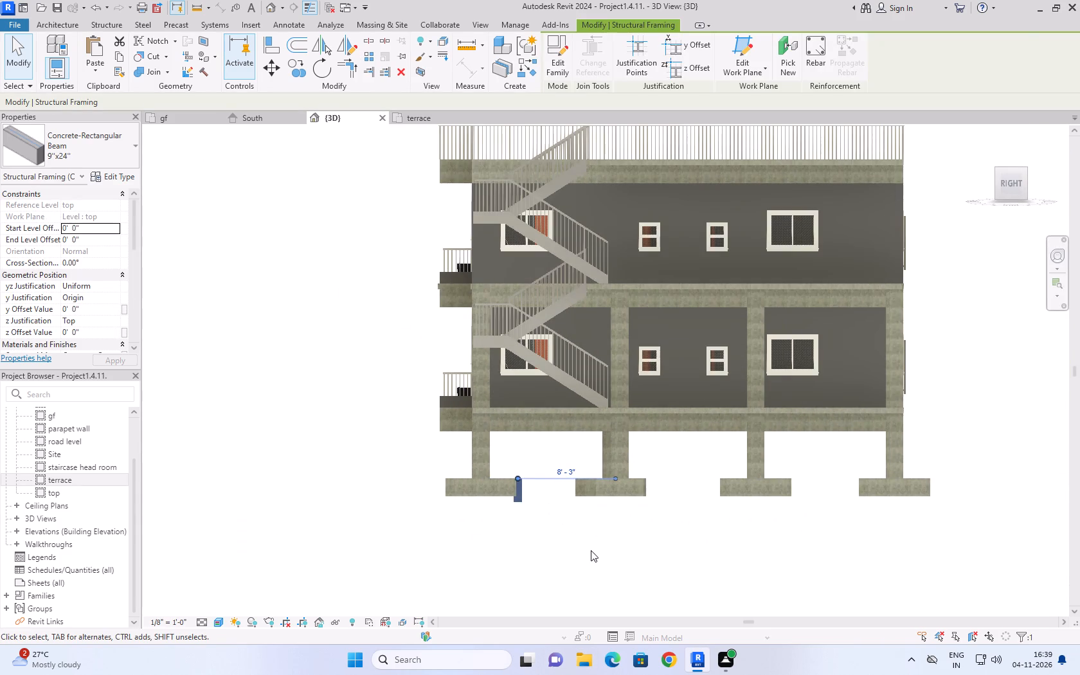
key(Delete)
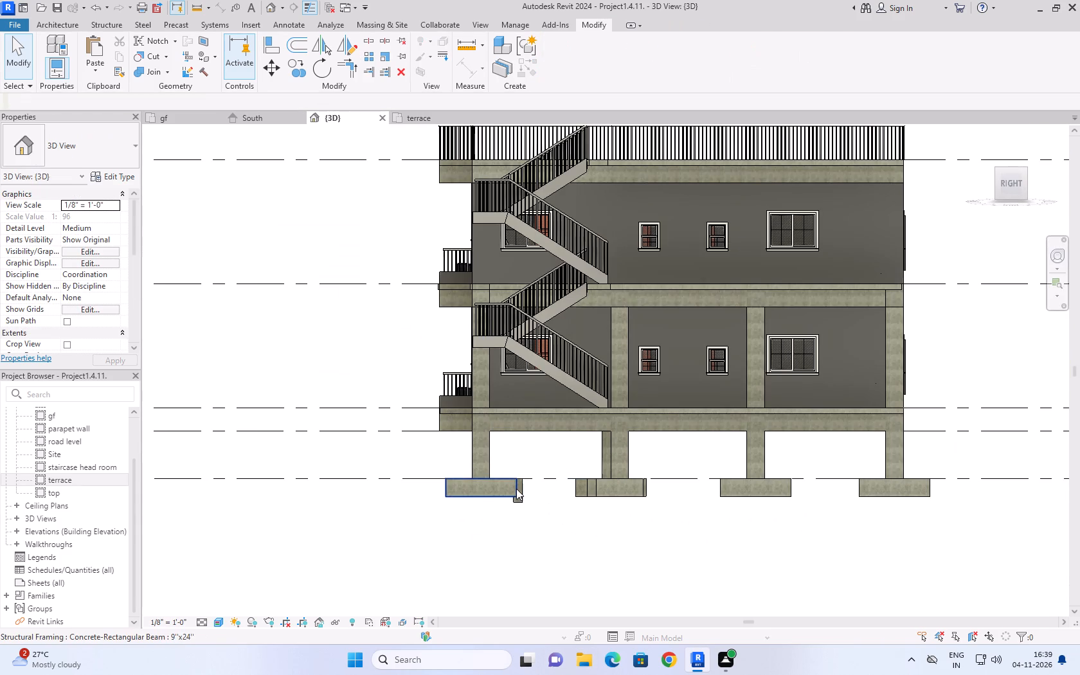
click(521, 495)
click(529, 530)
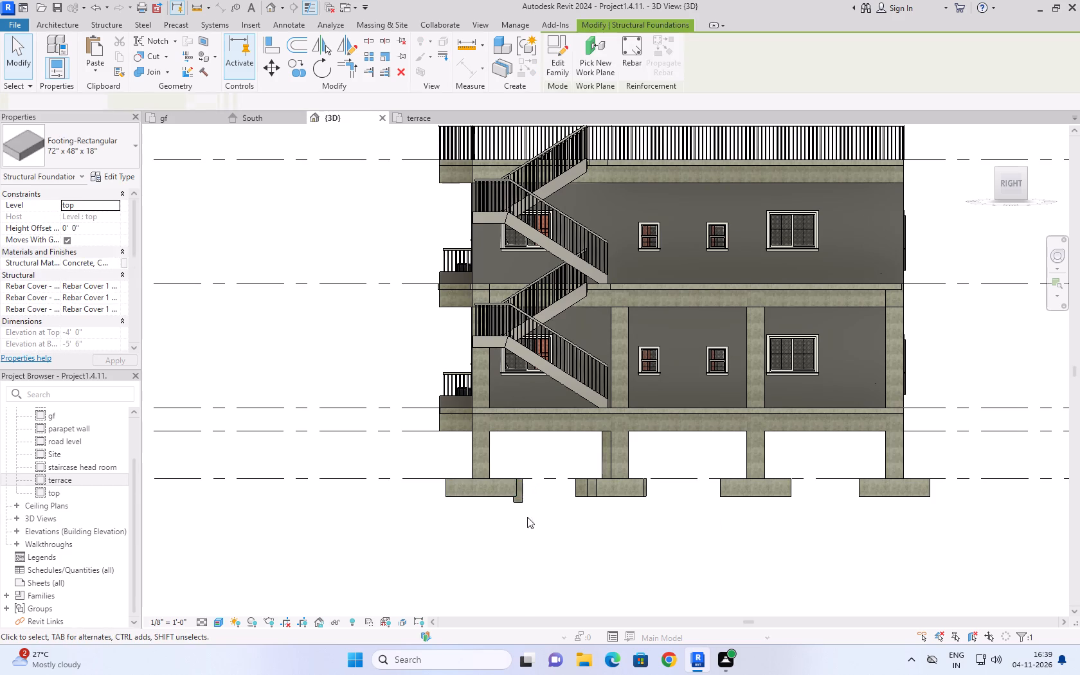
click(521, 501)
key(Delete)
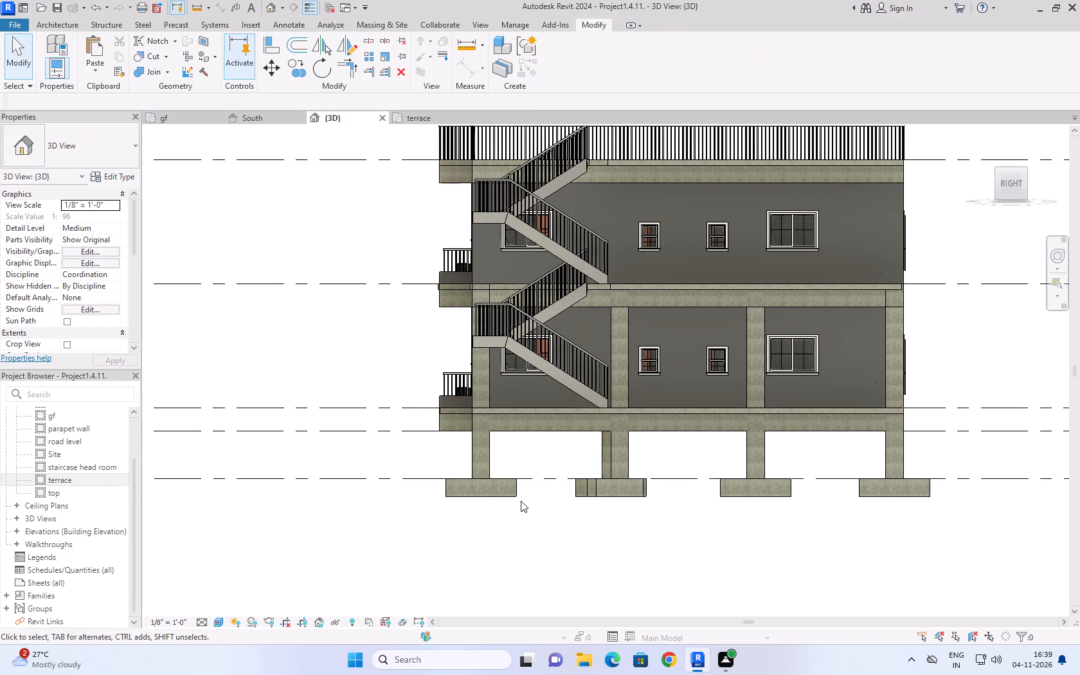
click(538, 539)
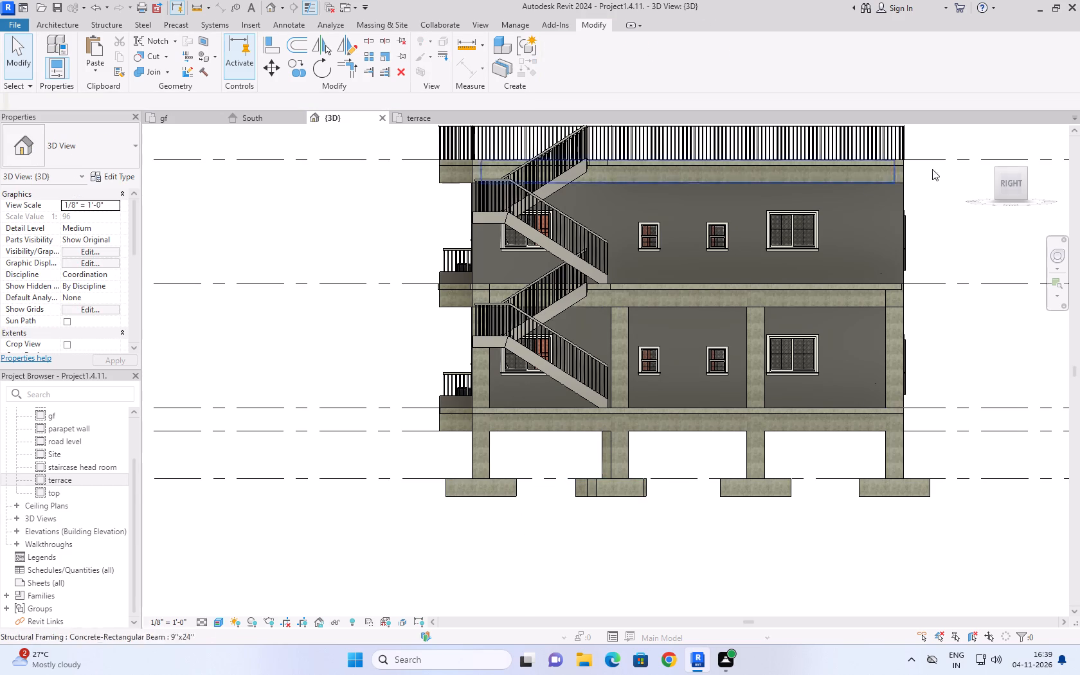
Examine the right-hand building's terrace, railings and stairs in an isometric 3D view, checking how they meet the slab edges.
click(978, 133)
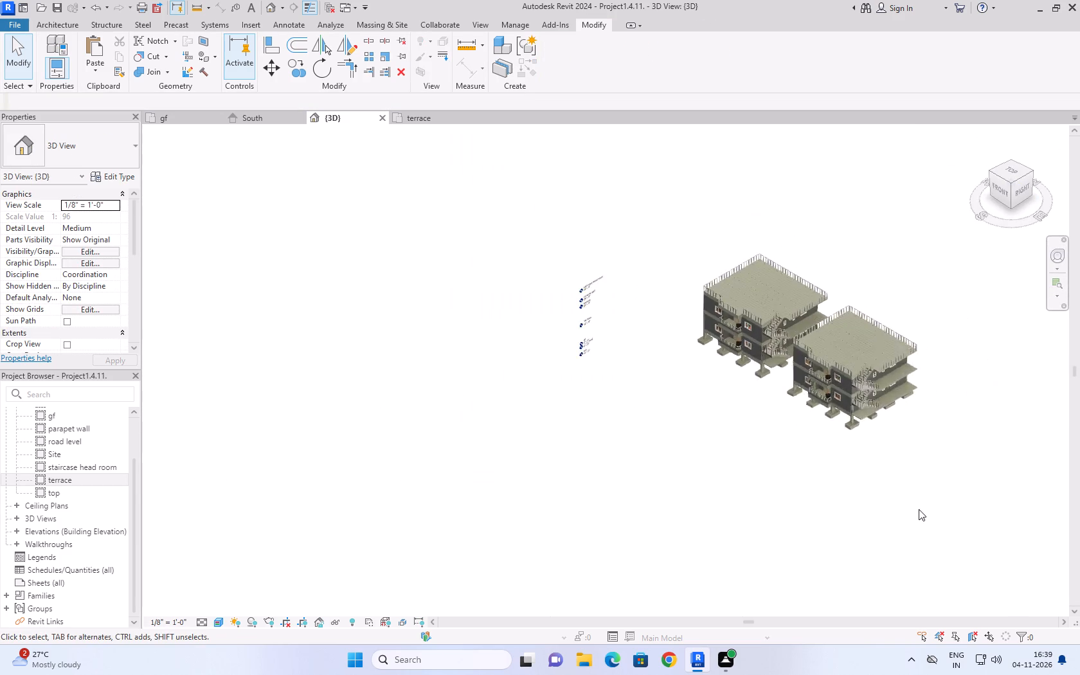
scroll(661, 518, up, 8)
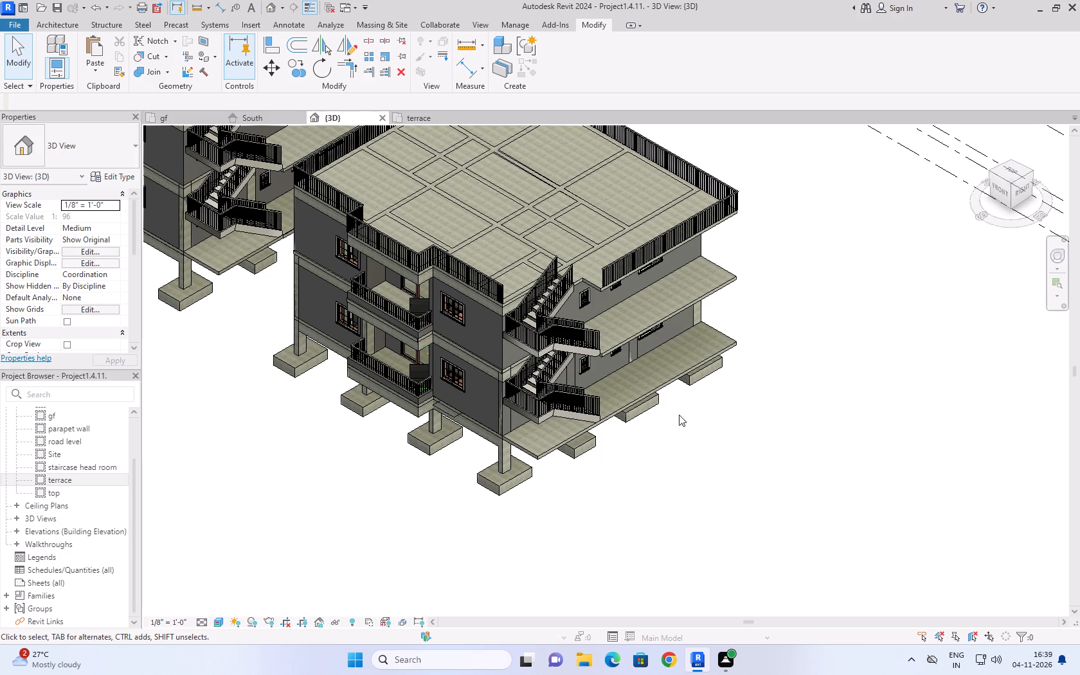
scroll(435, 206, up, 8)
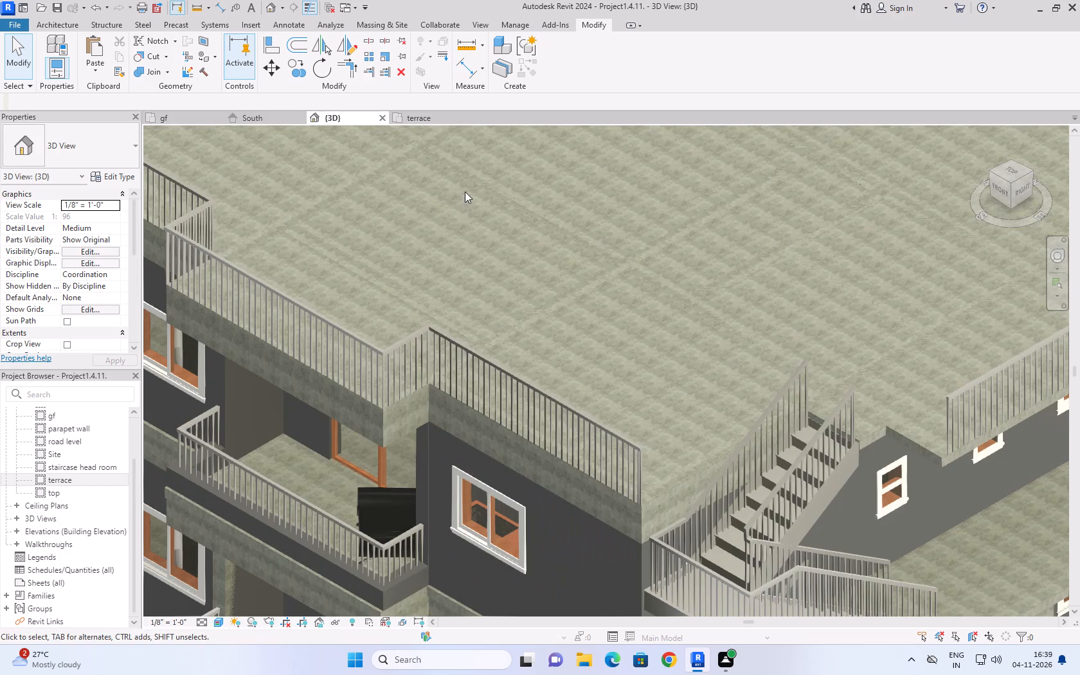
middle_drag(465, 192, 298, 300)
scroll(297, 300, up, 1)
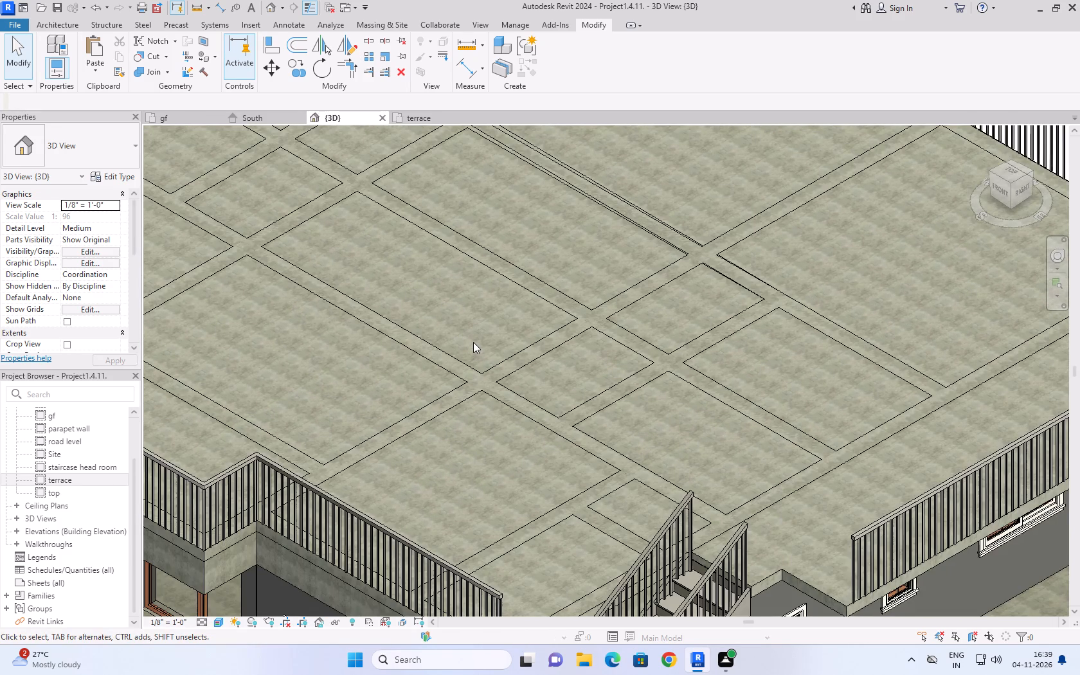
scroll(553, 285, up, 3)
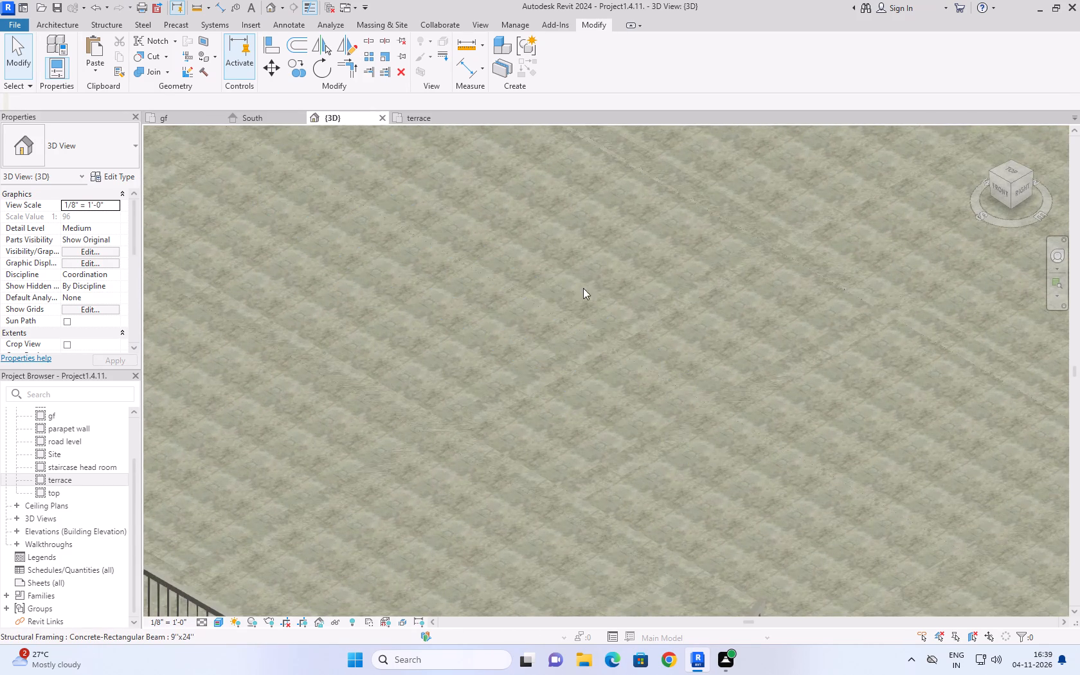
scroll(678, 263, down, 16)
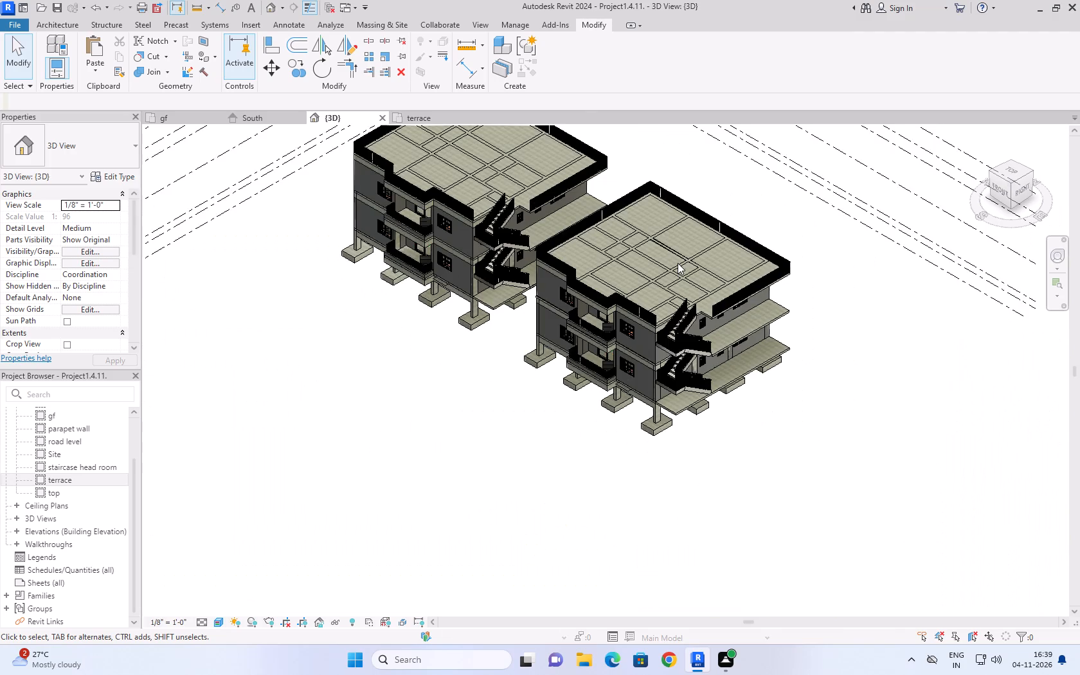
scroll(672, 291, up, 2)
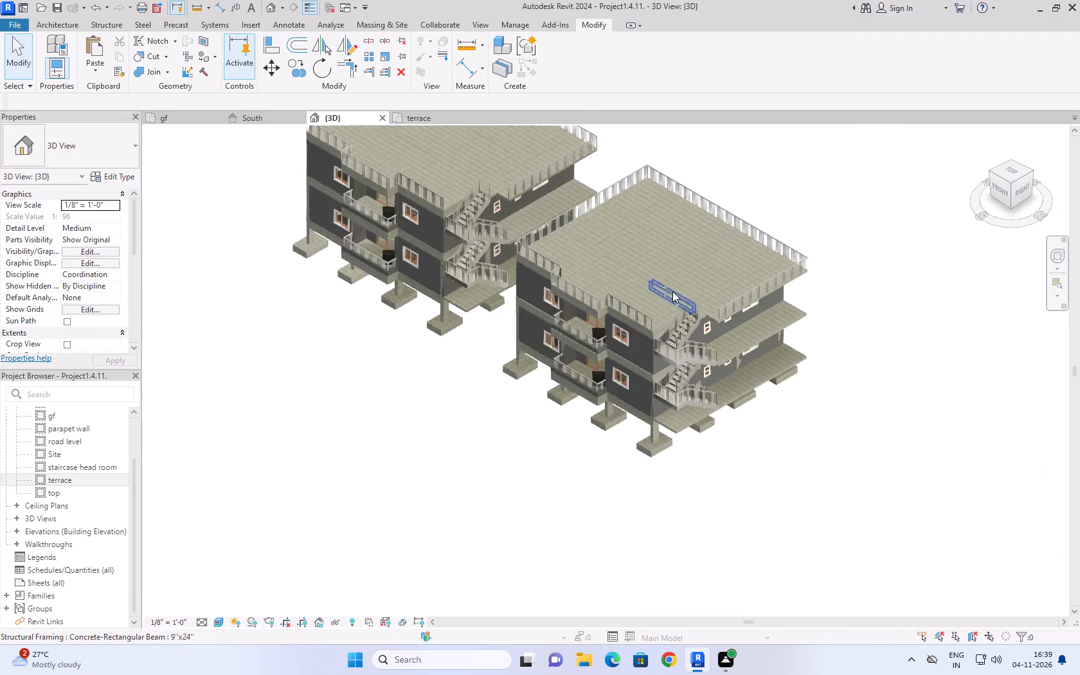
scroll(672, 291, up, 3)
scroll(771, 370, up, 5)
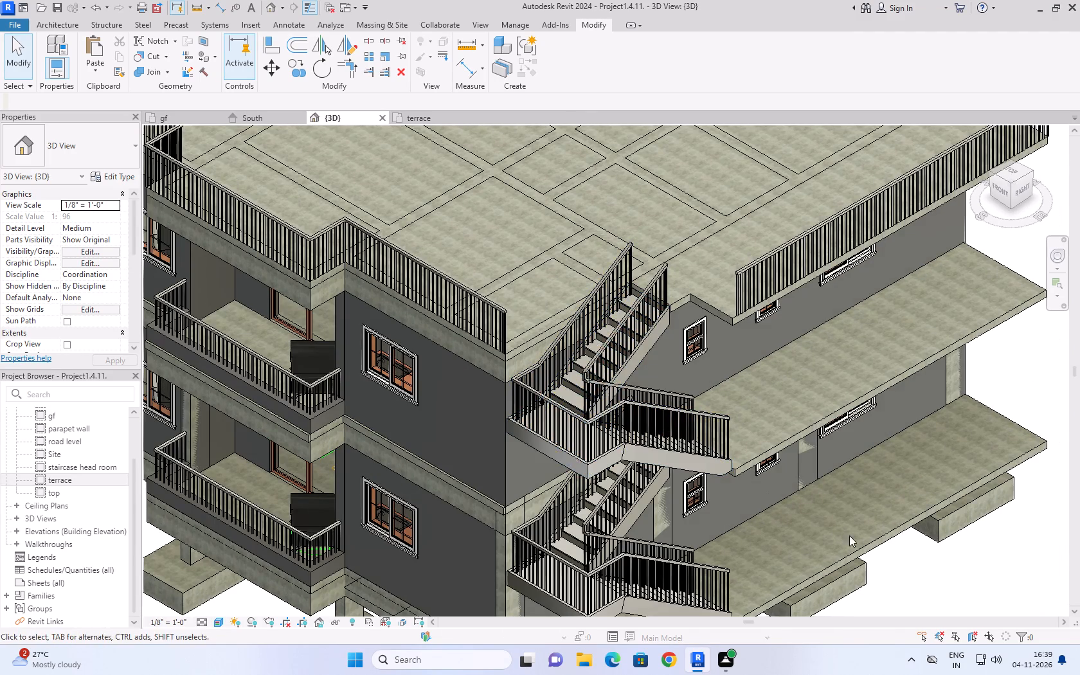
scroll(887, 350, down, 5)
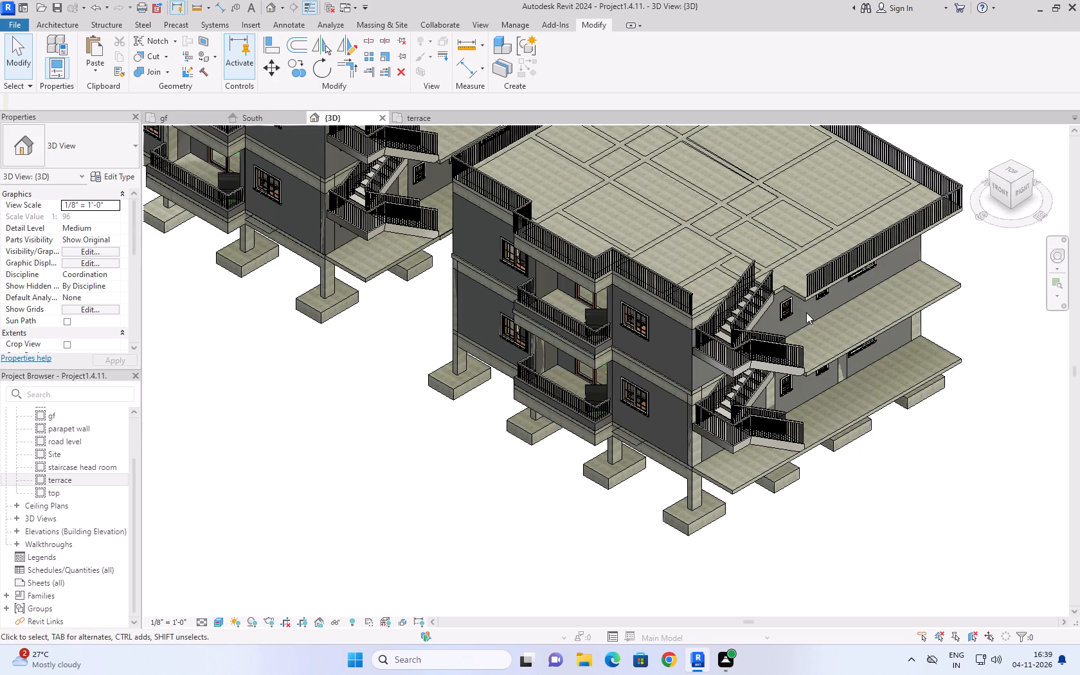
scroll(831, 296, up, 2)
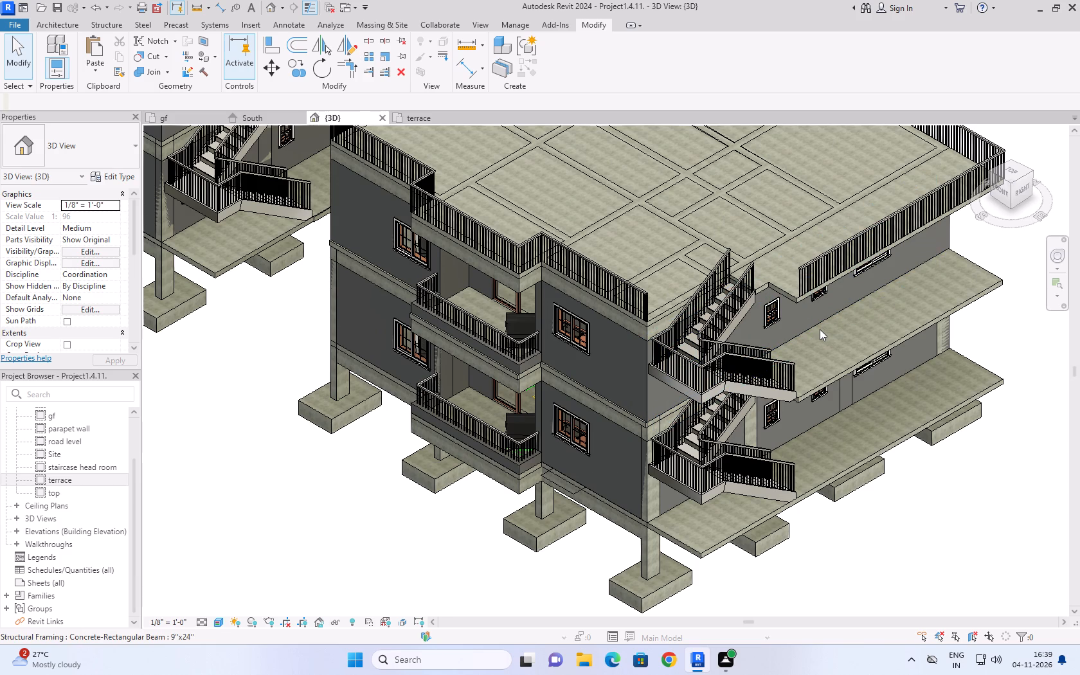
scroll(817, 329, up, 1)
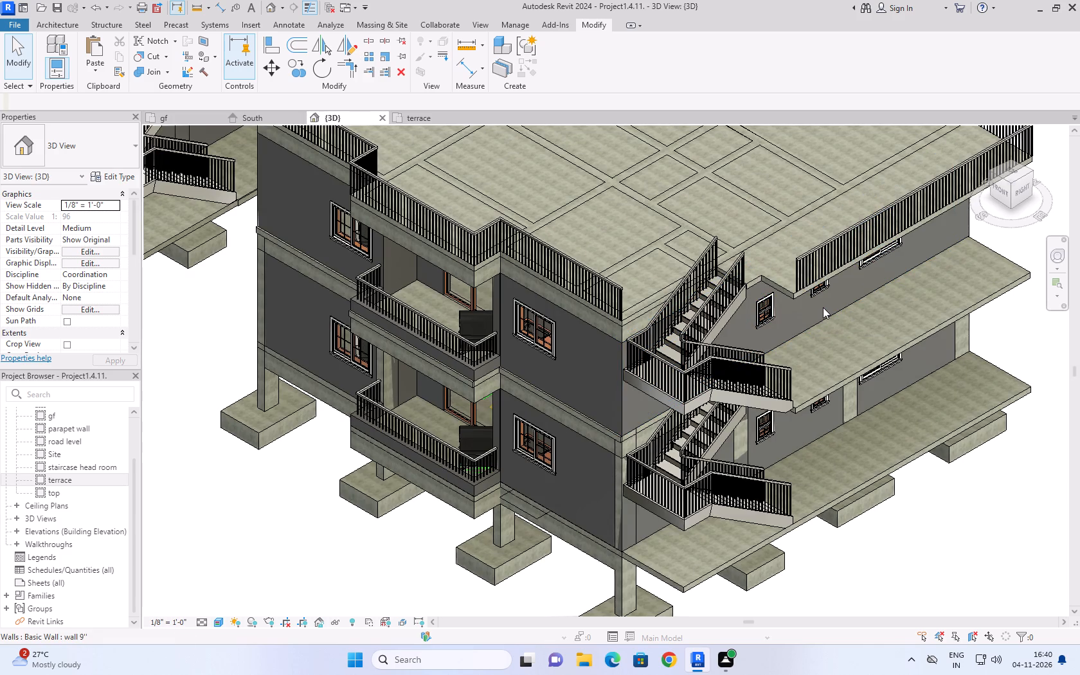
In the terrace plan, edit the right-hand building's railing path, extending its end to the slab corner at the outer stair flight.
click(414, 111)
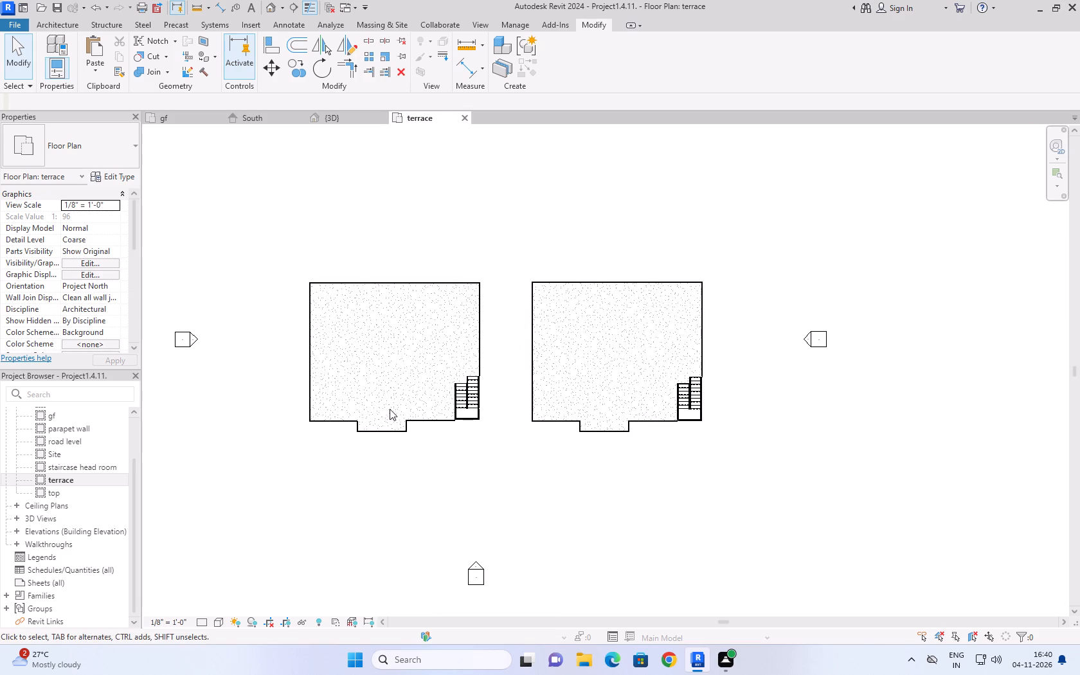
scroll(511, 417, up, 4)
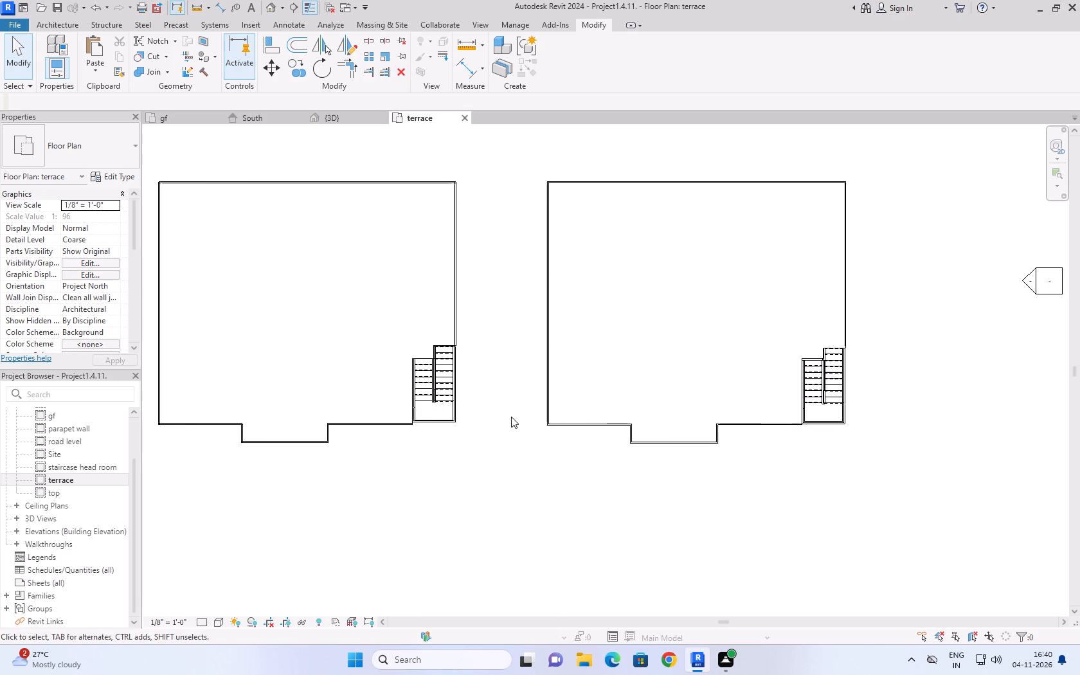
scroll(511, 417, up, 3)
click(500, 355)
middle_drag(519, 308, 453, 318)
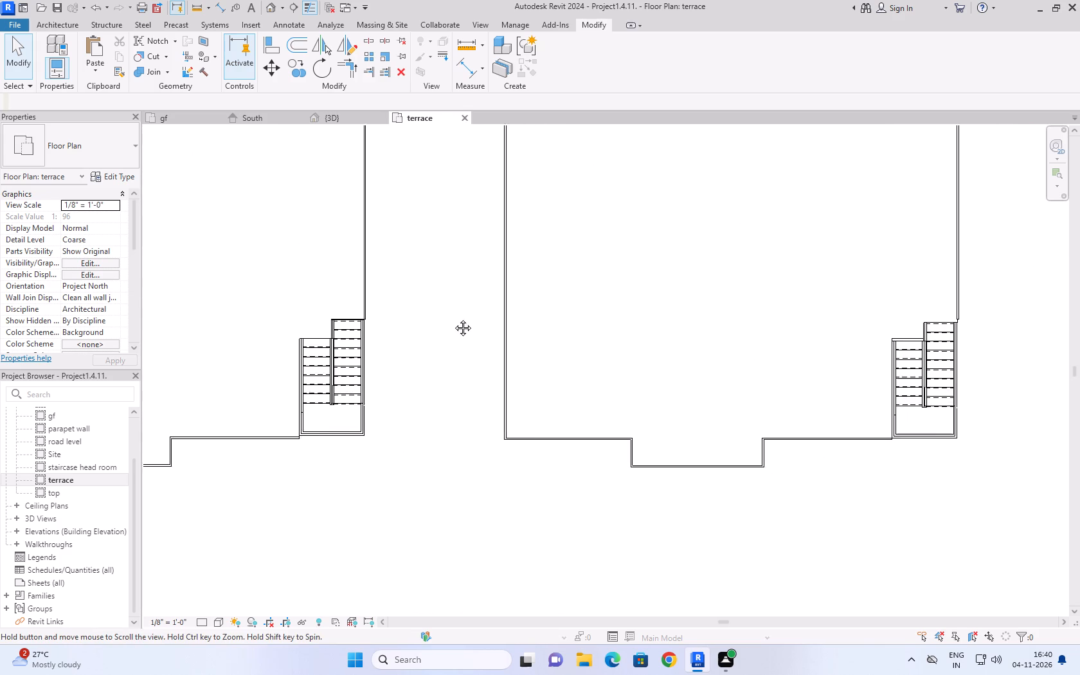
middle_drag(453, 318, 447, 319)
scroll(447, 319, up, 1)
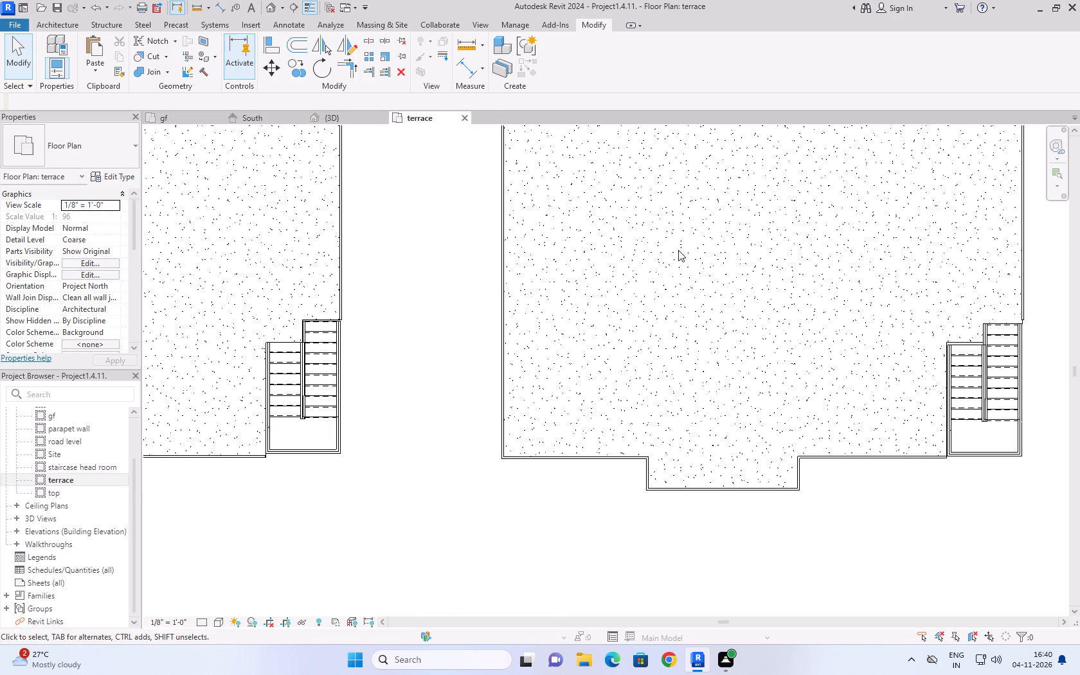
middle_drag(1036, 284, 729, 324)
scroll(722, 332, up, 9)
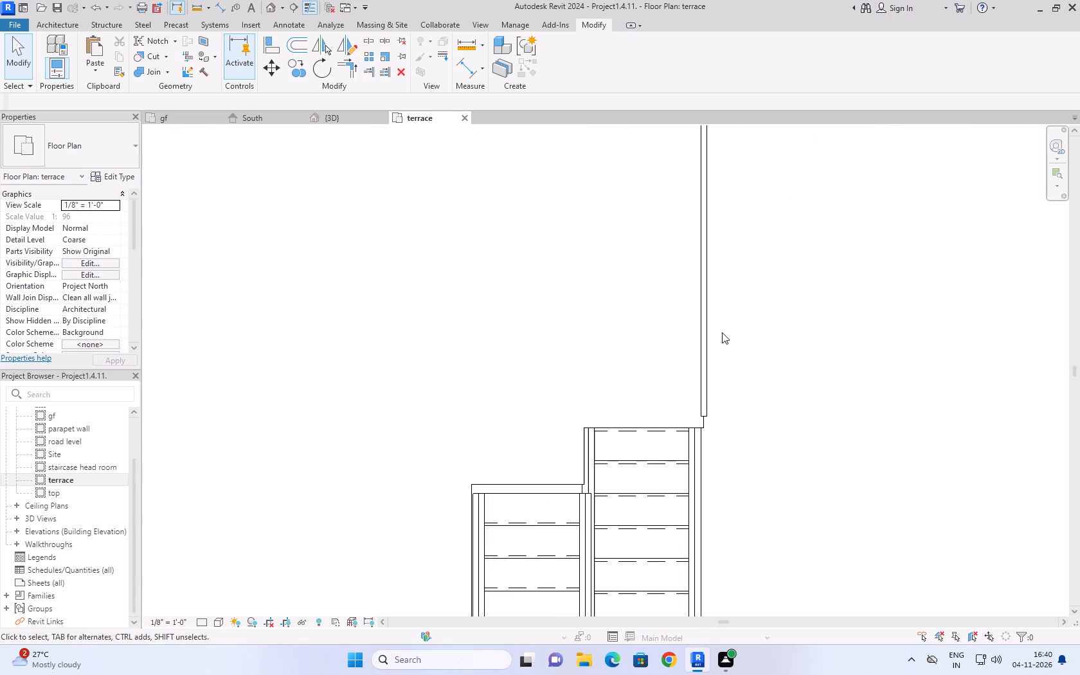
click(701, 417)
drag(703, 430, 703, 439)
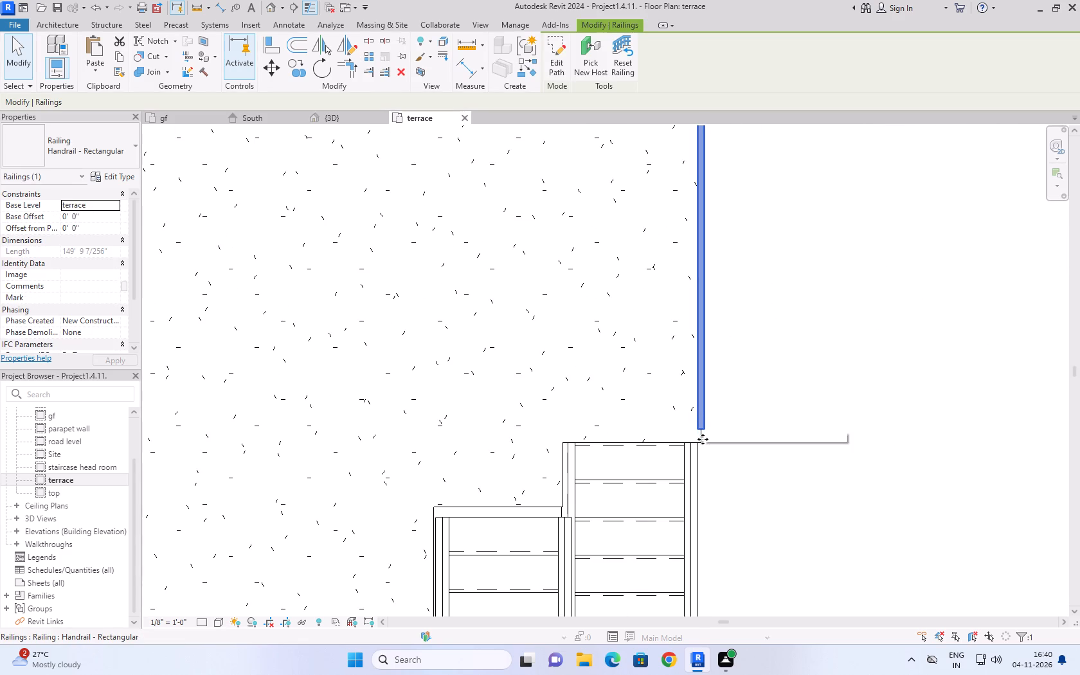
drag(703, 439, 703, 442)
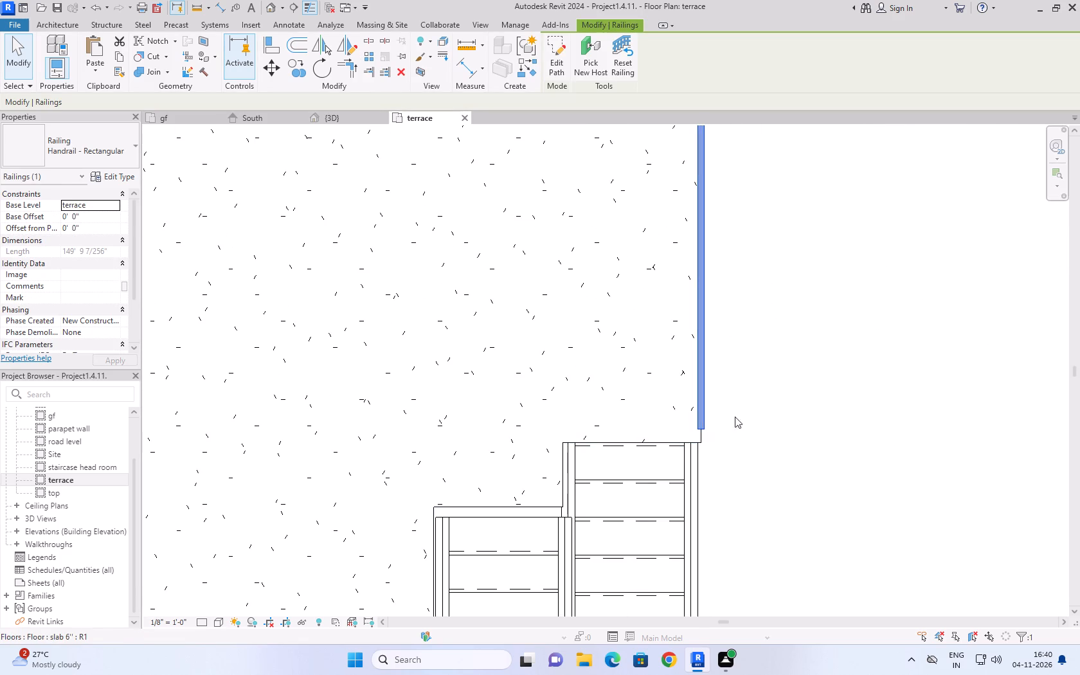
click(752, 394)
click(702, 422)
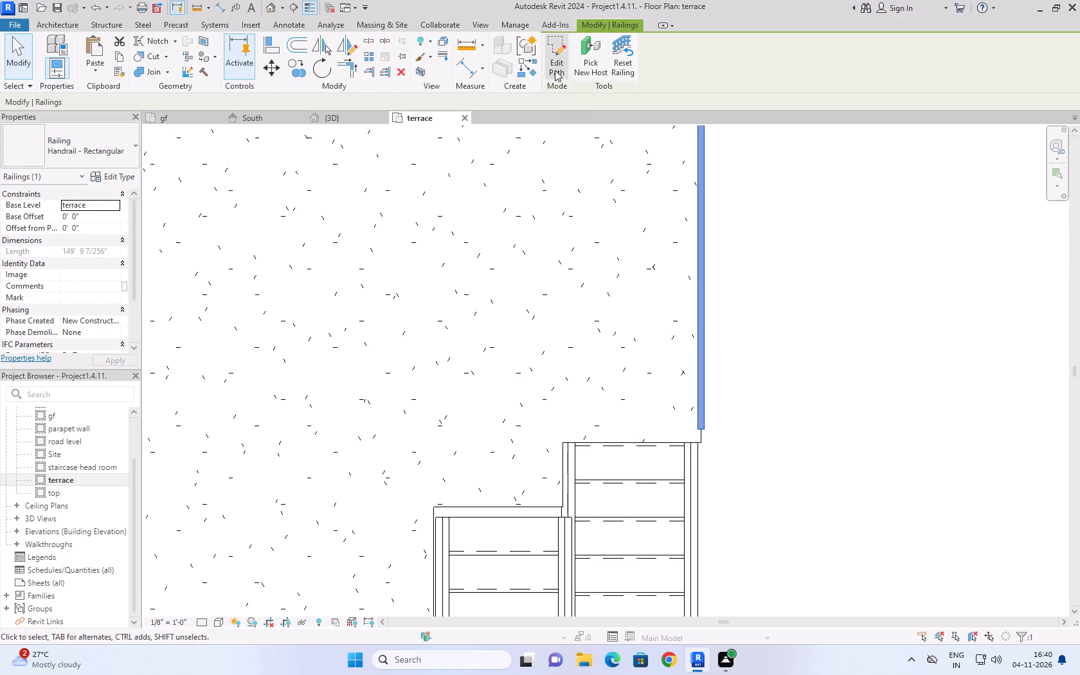
click(555, 70)
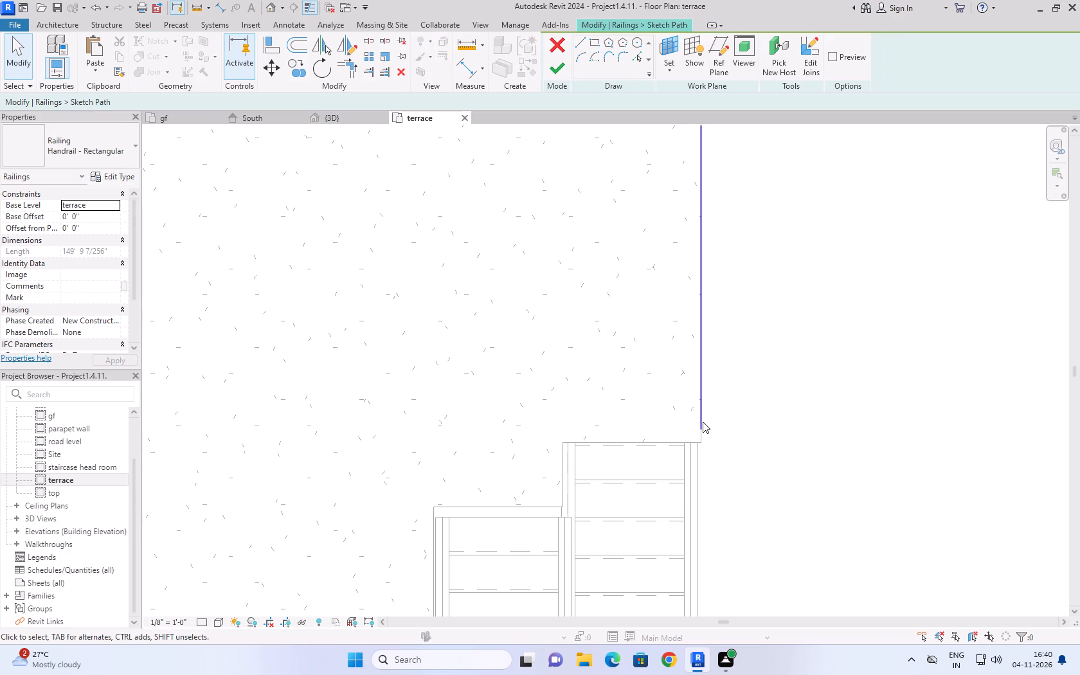
click(703, 422)
drag(701, 427, 702, 440)
click(811, 339)
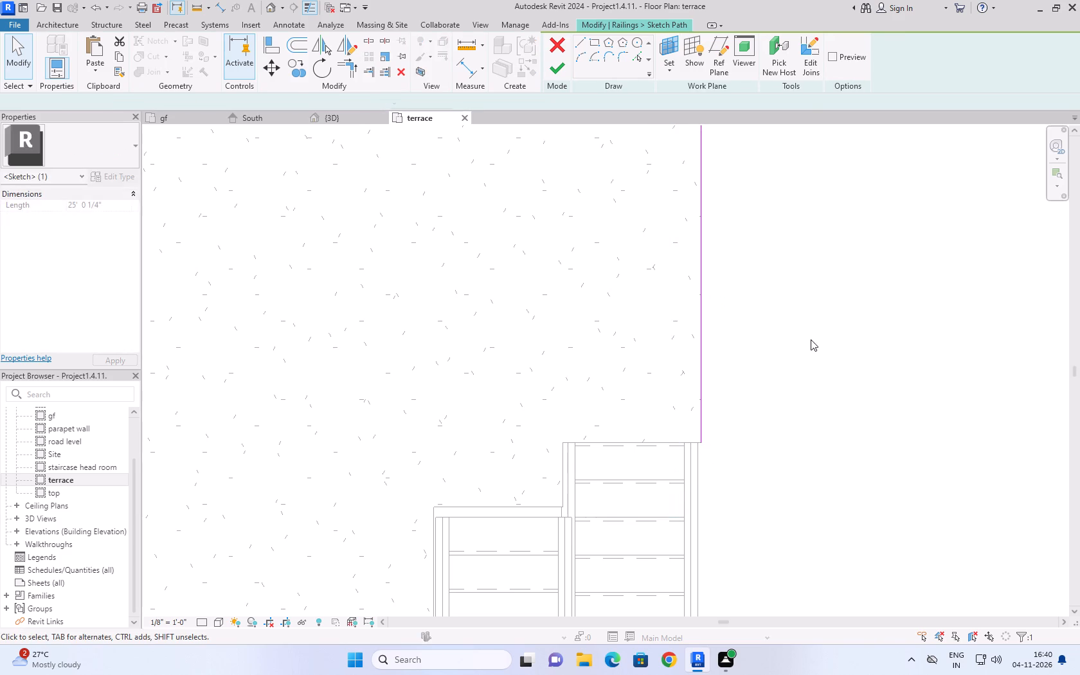
click(561, 76)
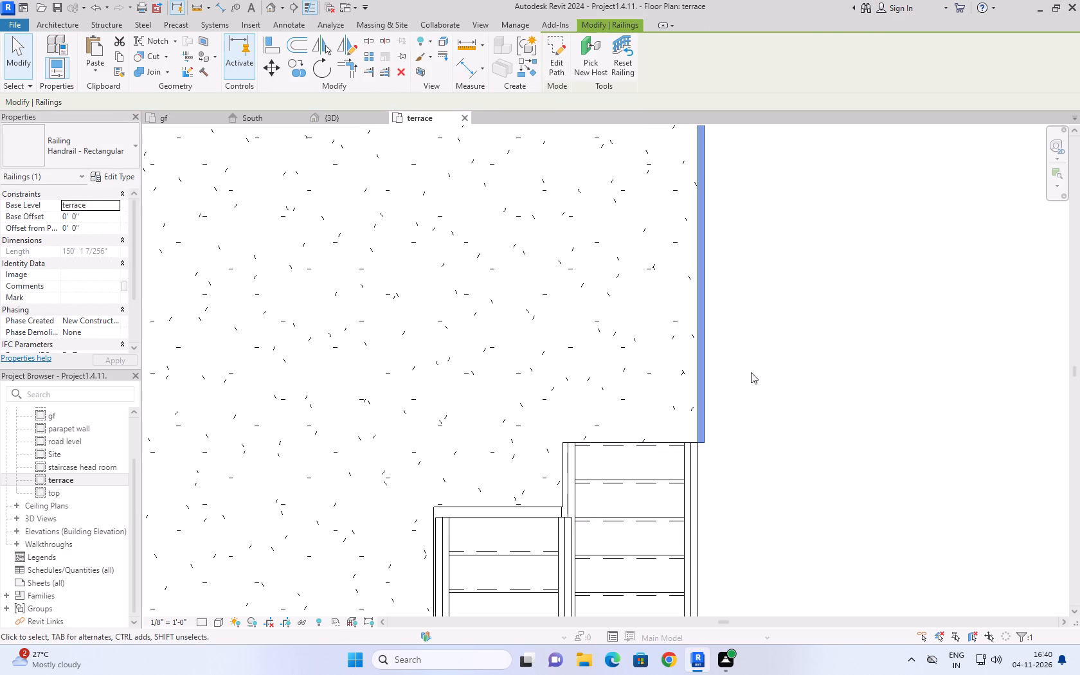
click(822, 298)
scroll(556, 301, down, 8)
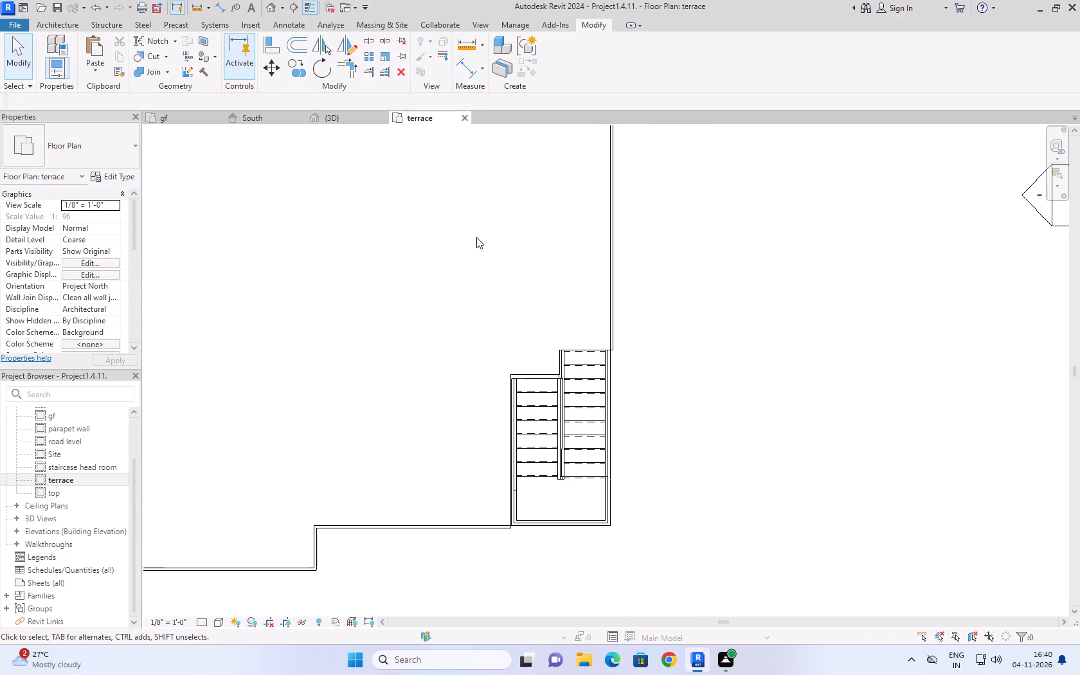
Examine the right-hand building's outer stairs in 3D, checking how the 1st floor and terrace slab edges meet the stair flights.
click(331, 108)
click(335, 116)
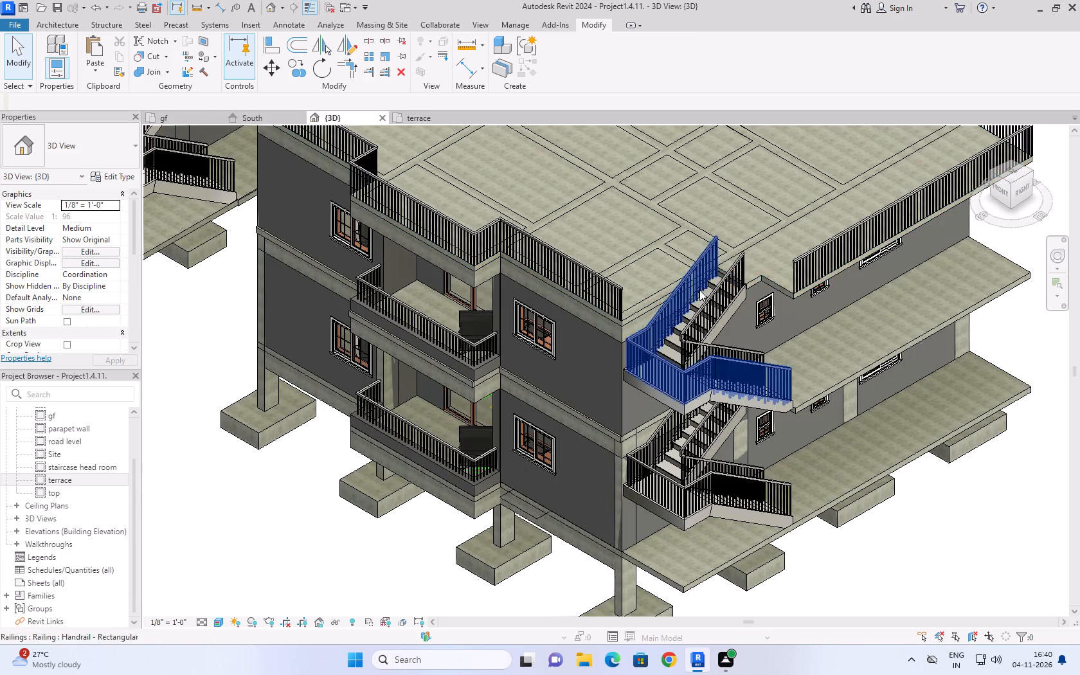
scroll(759, 373, down, 1)
click(879, 536)
shift+middle_drag(959, 498, 953, 499)
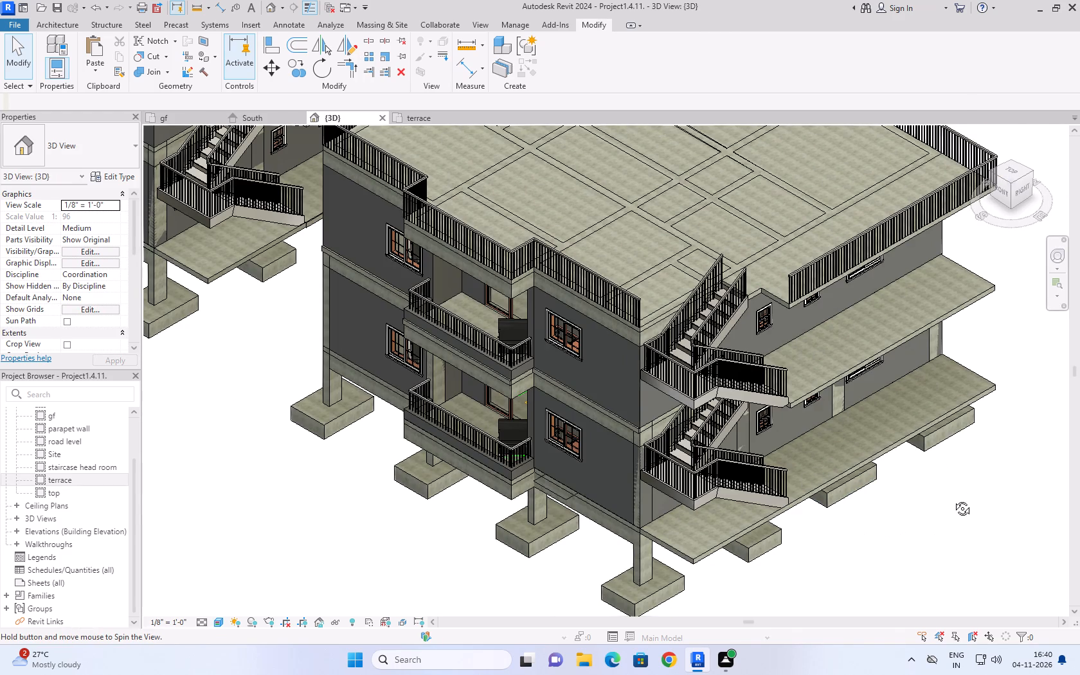
shift+middle_drag(953, 499, 867, 486)
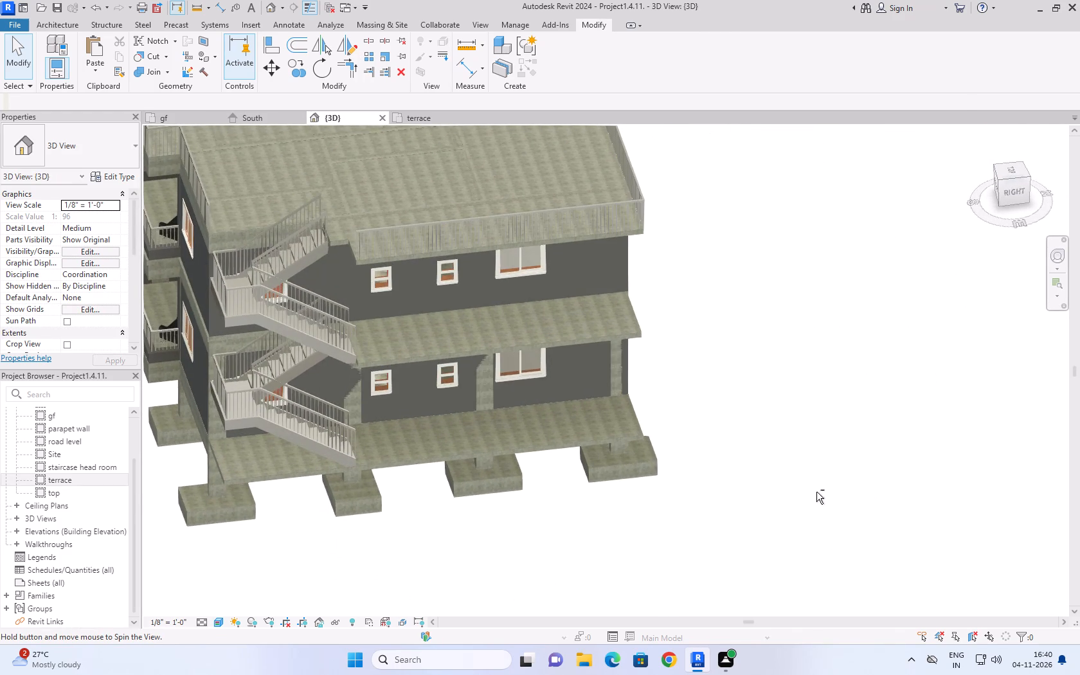
scroll(305, 276, up, 3)
scroll(388, 354, up, 3)
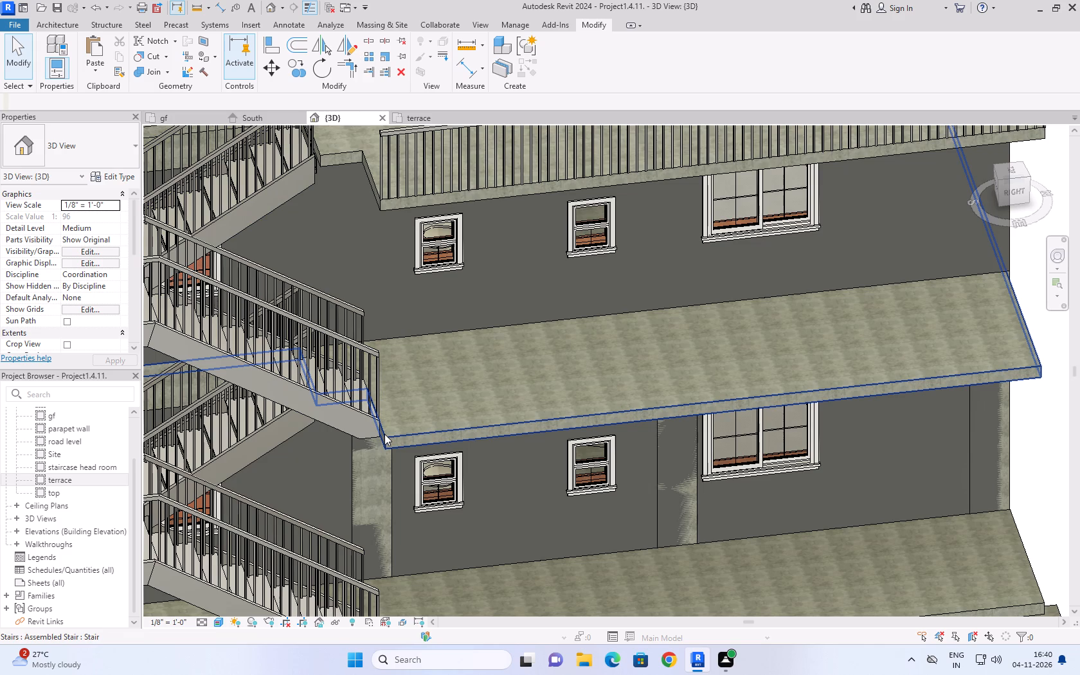
click(384, 434)
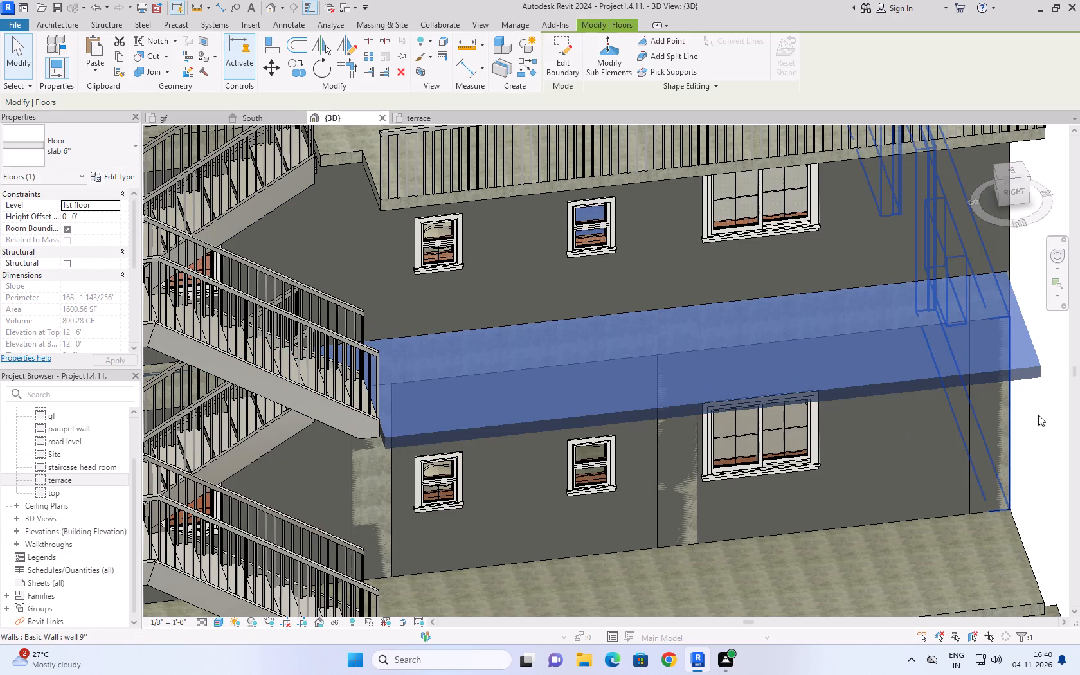
click(1040, 415)
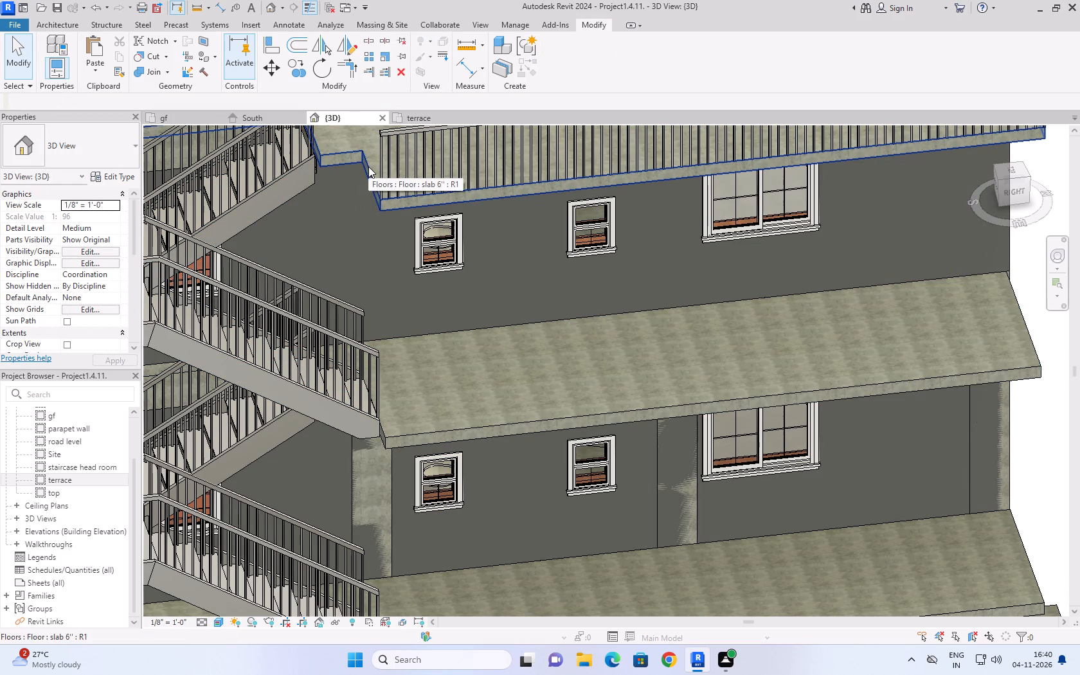
Align the terrace slab's short edge beside the stair opening with the 1st floor slab edge at the outer flight's foot.
click(276, 45)
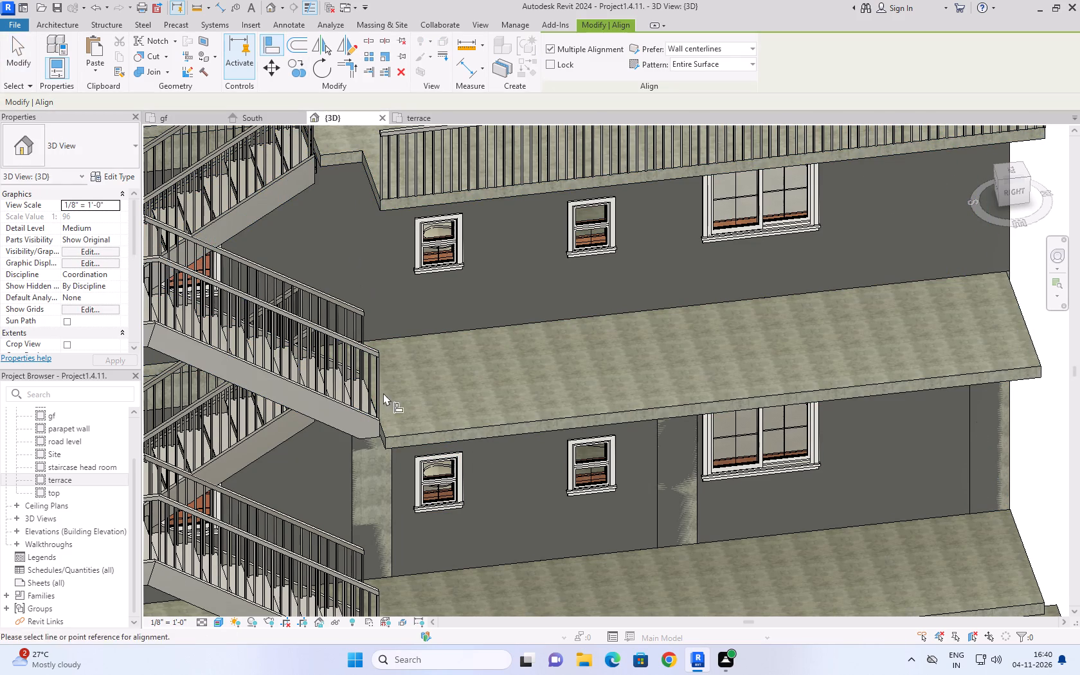
scroll(383, 433, up, 6)
click(384, 446)
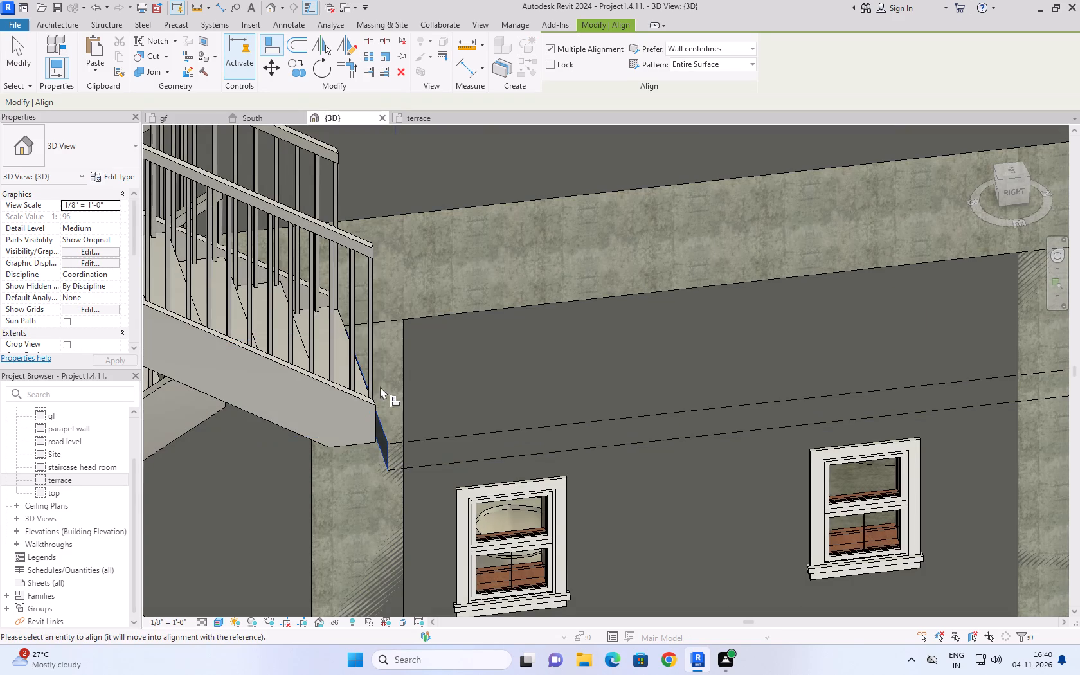
scroll(398, 318, down, 8)
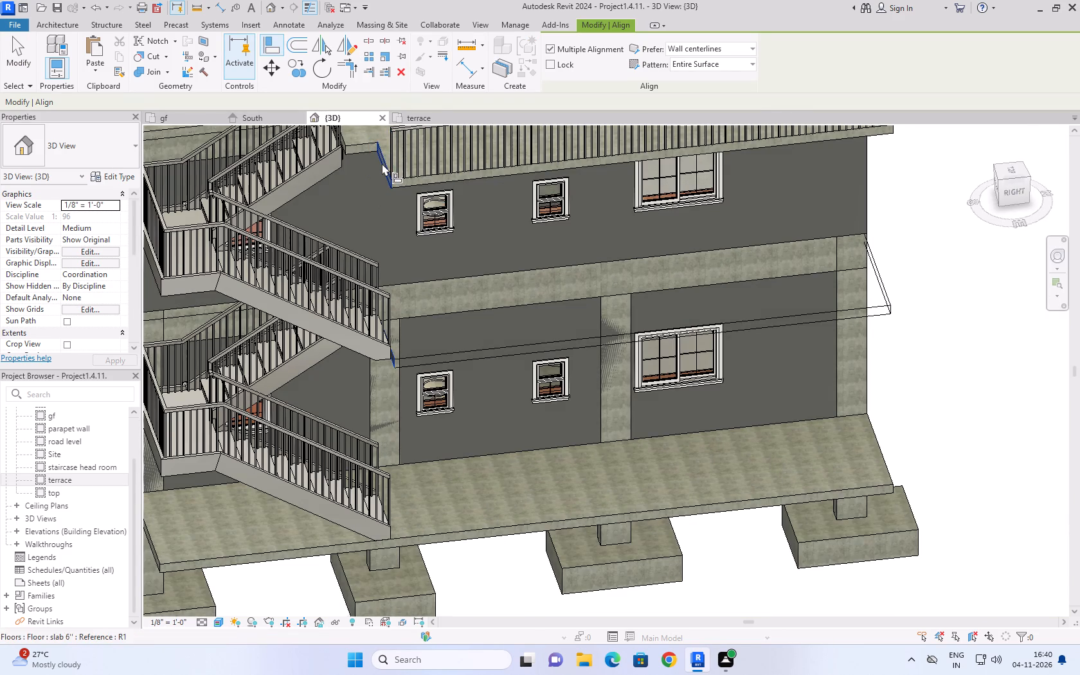
click(382, 163)
scroll(422, 429, down, 4)
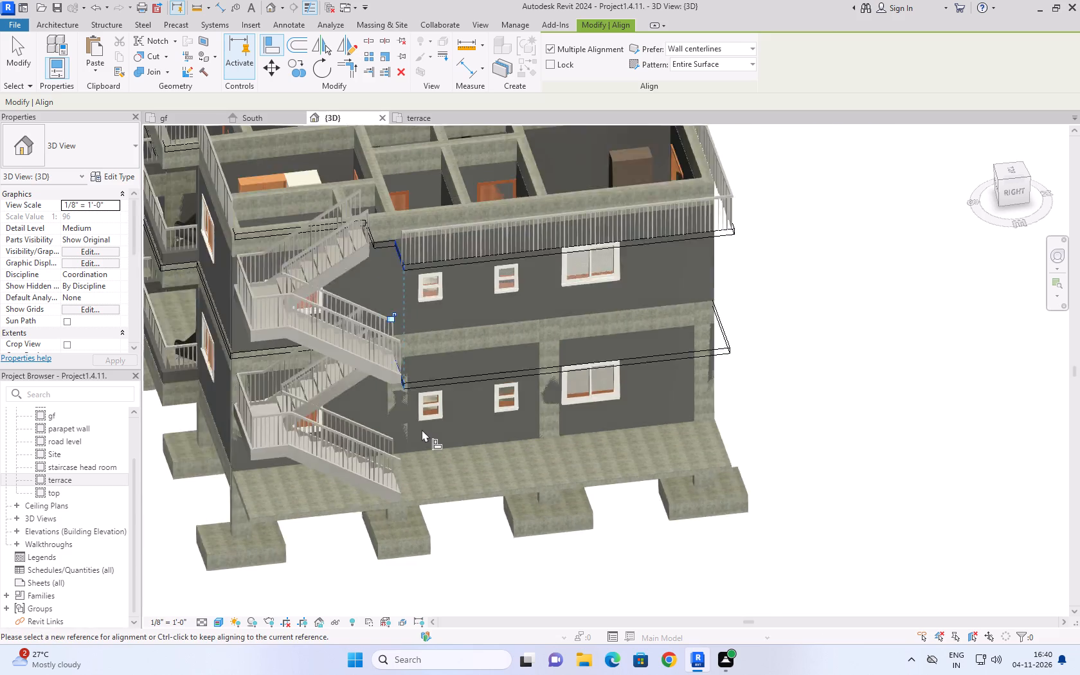
scroll(422, 429, down, 1)
In the Right-facing 3D view, align the terrace slab's stair-side edge with the 1st floor slab edge again, and finish aligning in the home view.
click(1022, 190)
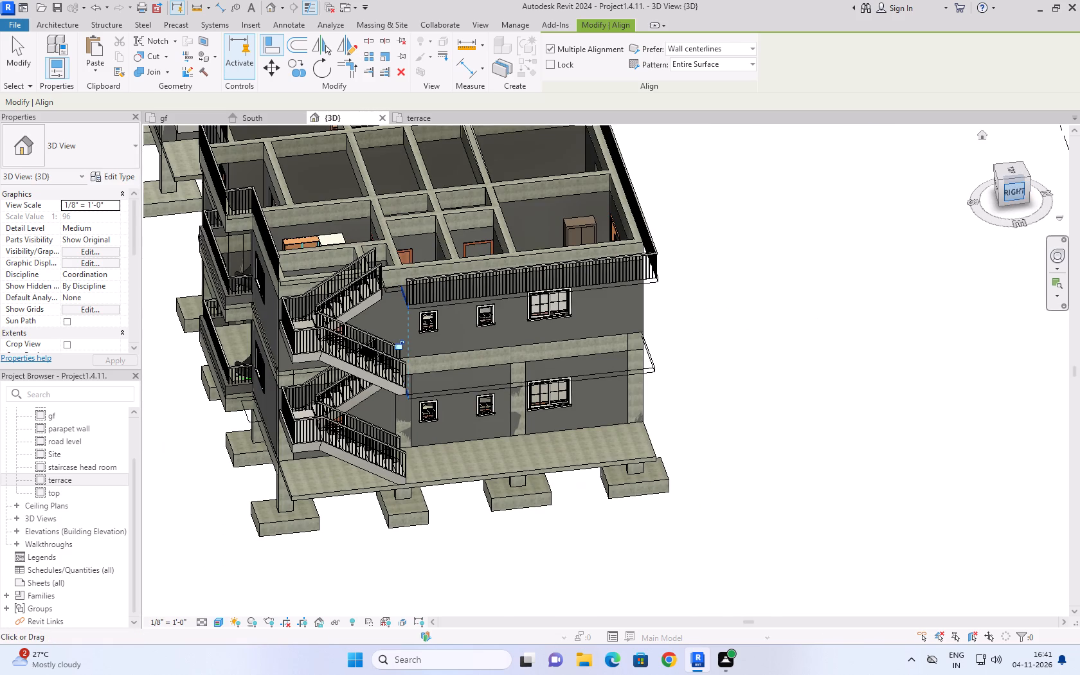
scroll(731, 294, down, 4)
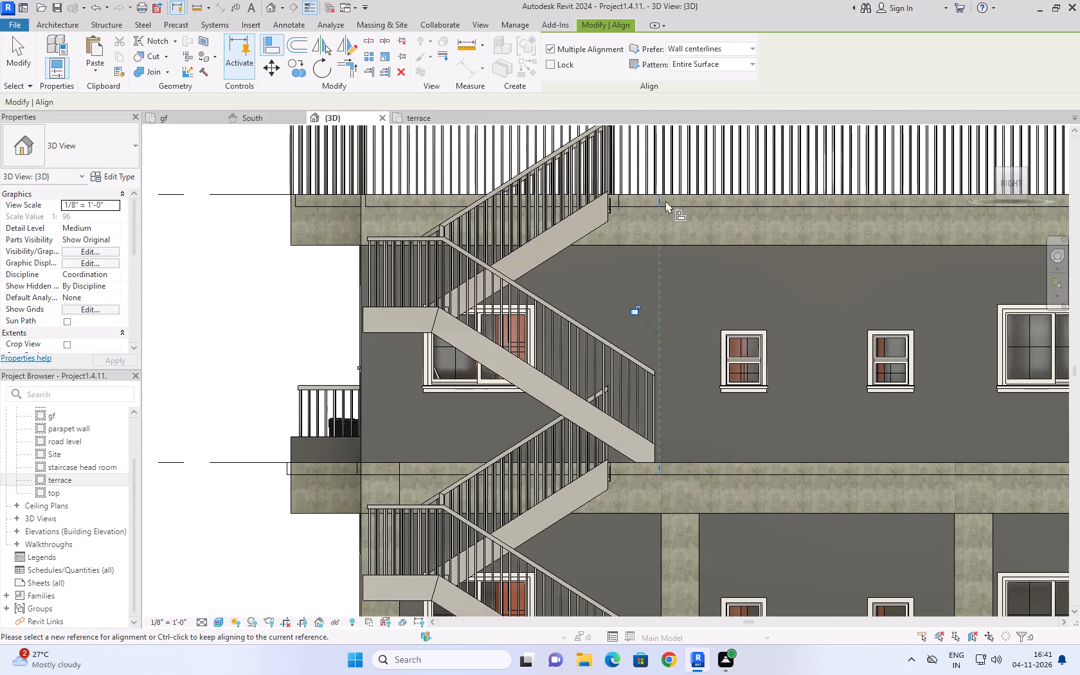
click(274, 41)
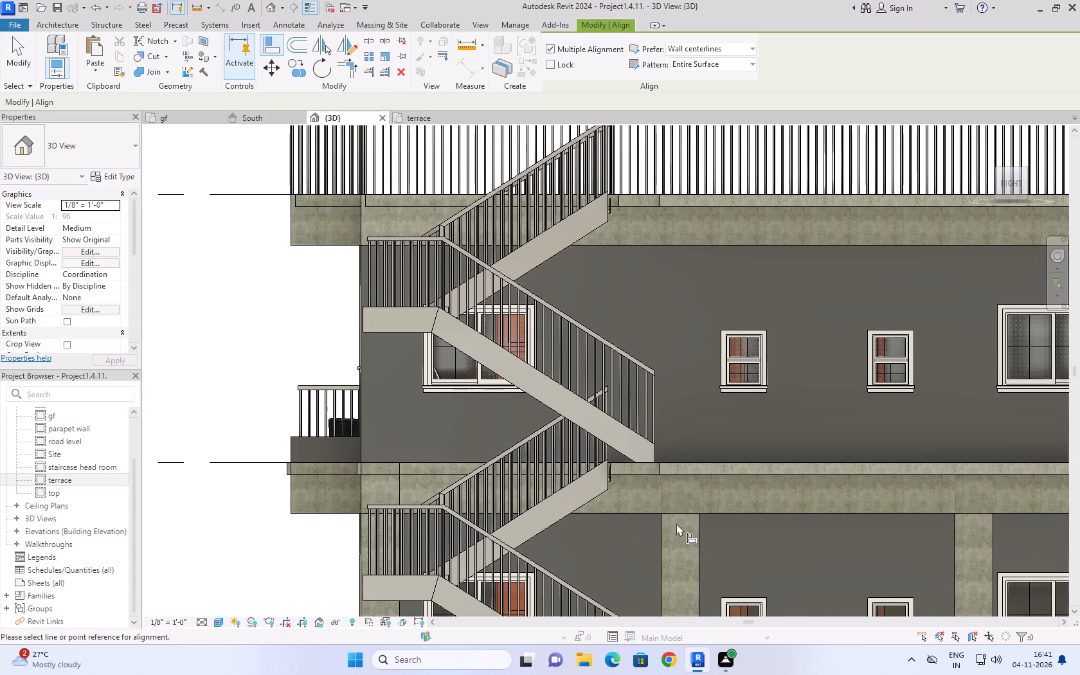
scroll(661, 466, up, 5)
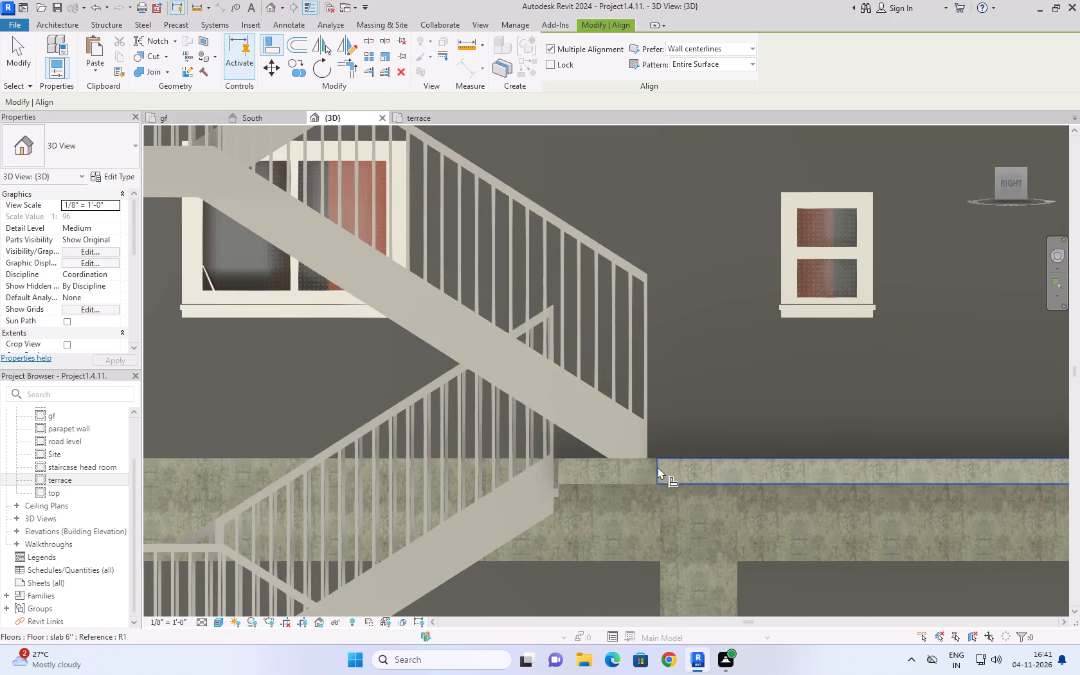
scroll(658, 462, up, 5)
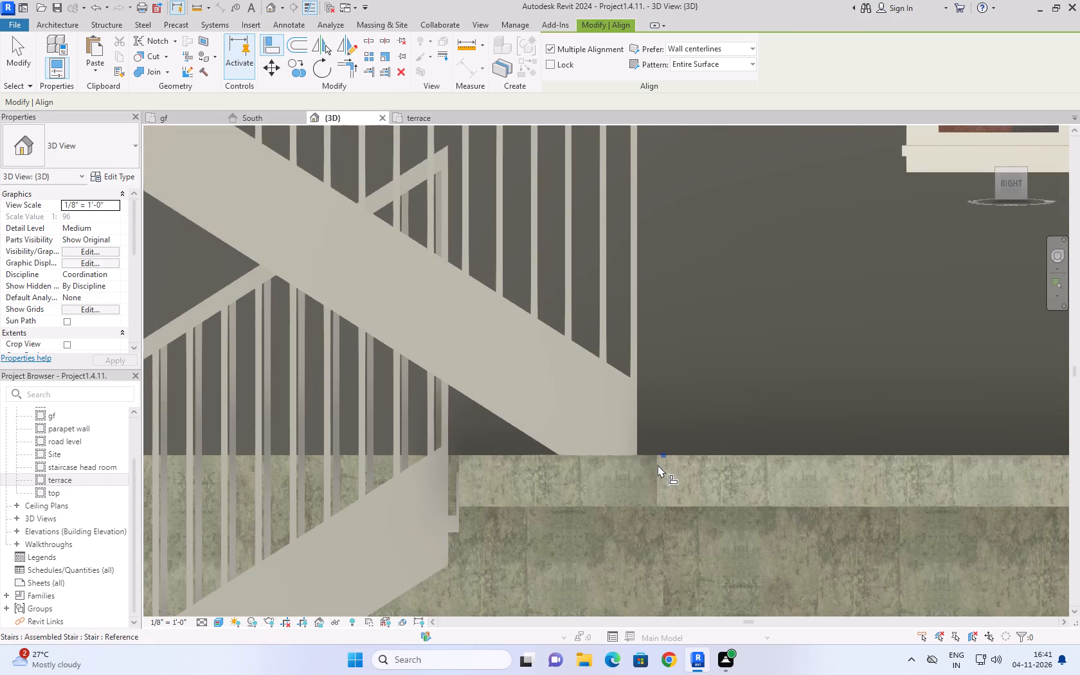
click(654, 482)
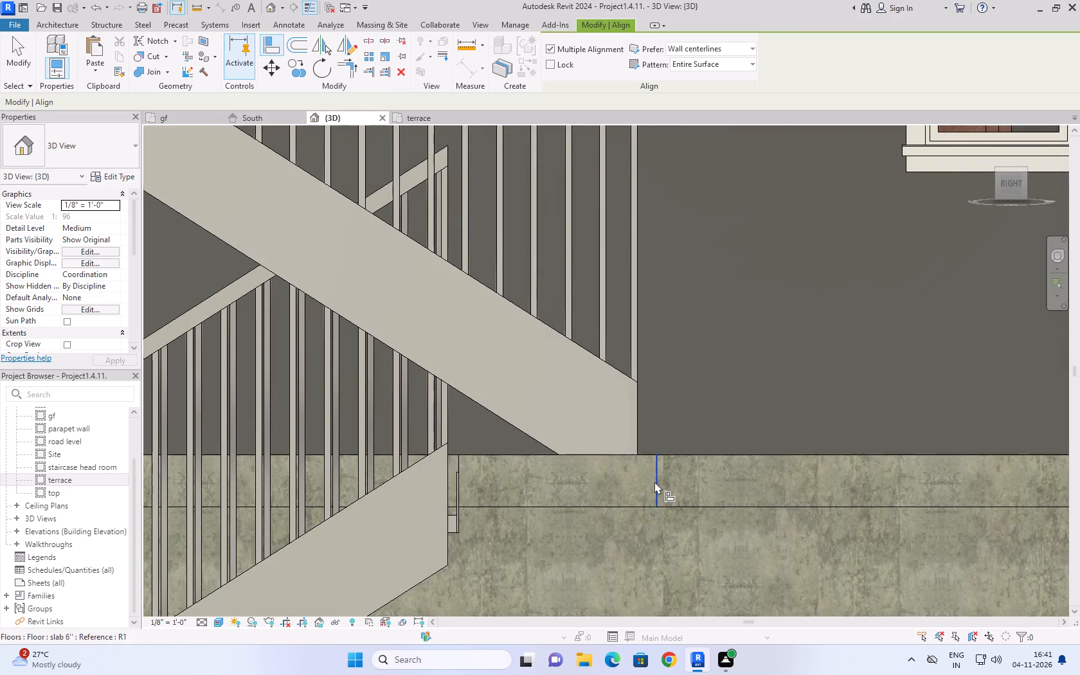
scroll(654, 482, down, 11)
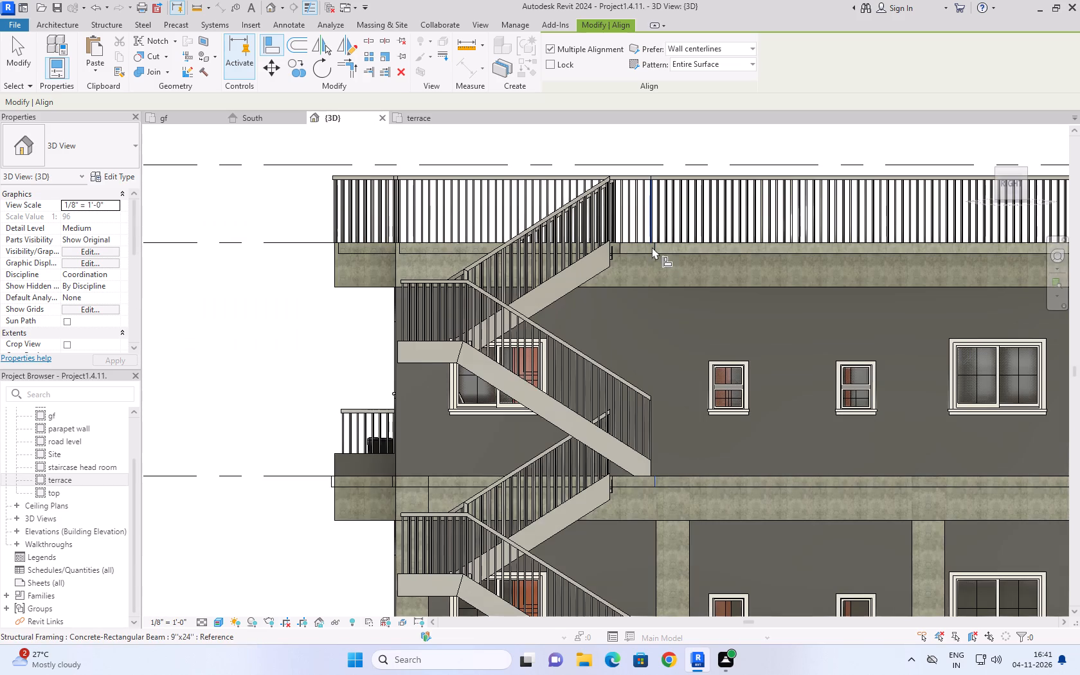
click(656, 249)
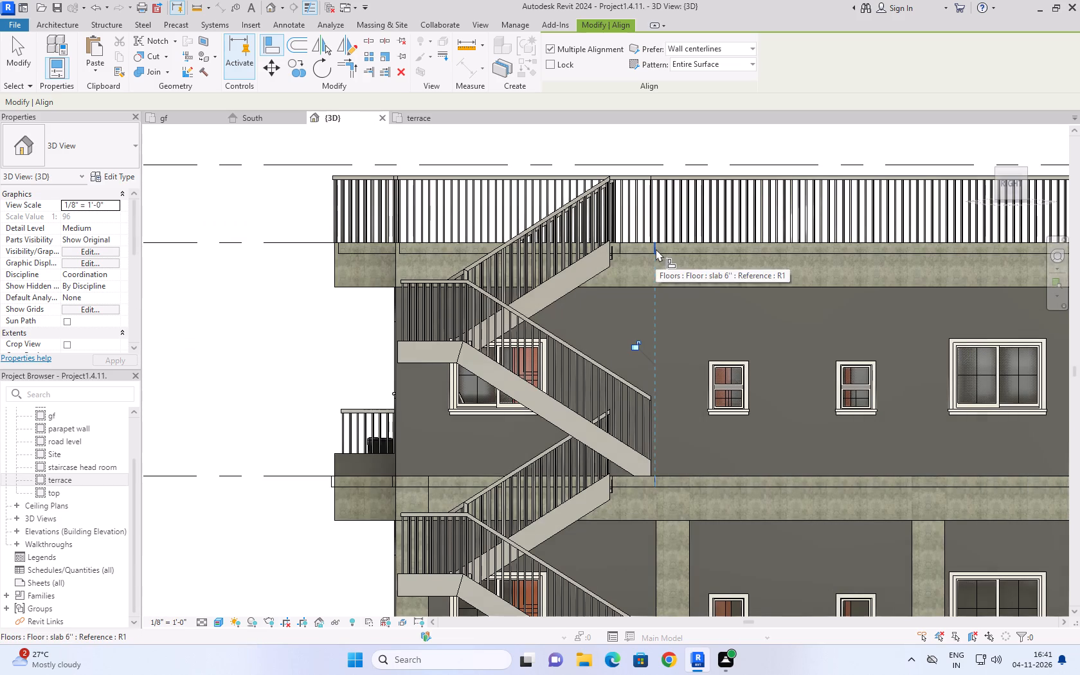
double_click(653, 249)
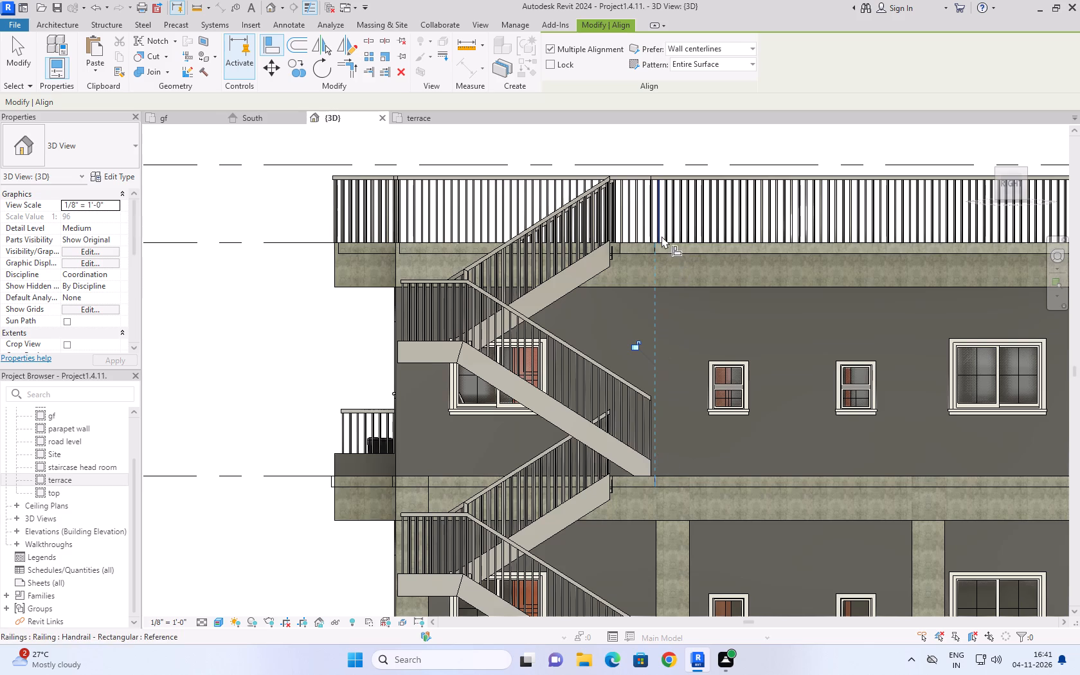
click(422, 118)
click(354, 115)
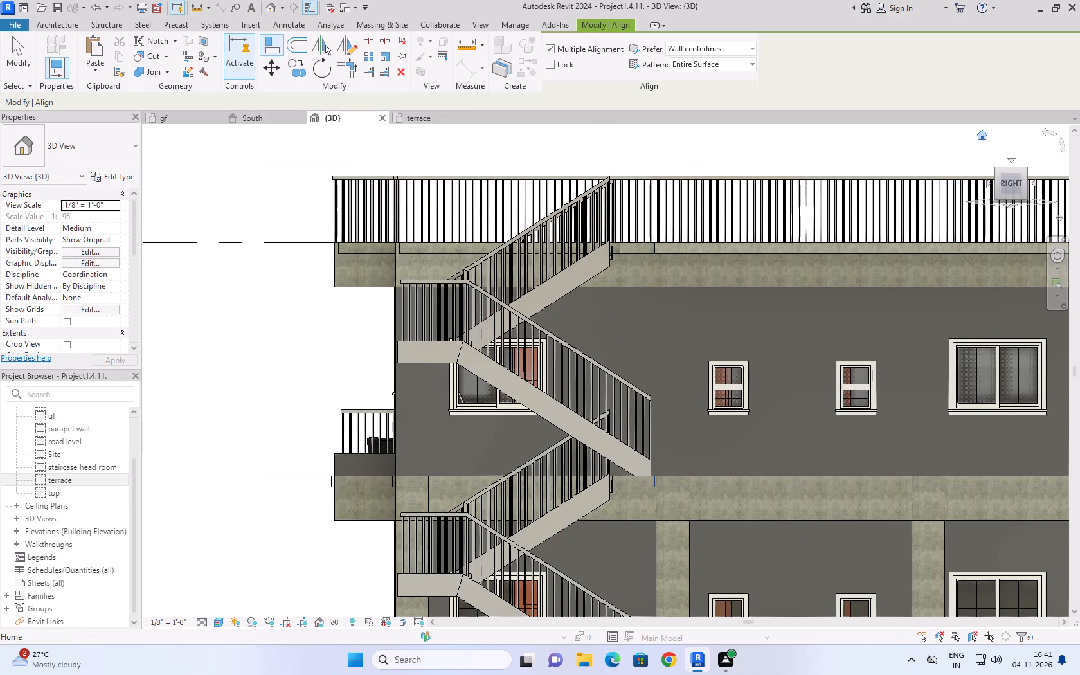
click(980, 136)
scroll(664, 494, up, 9)
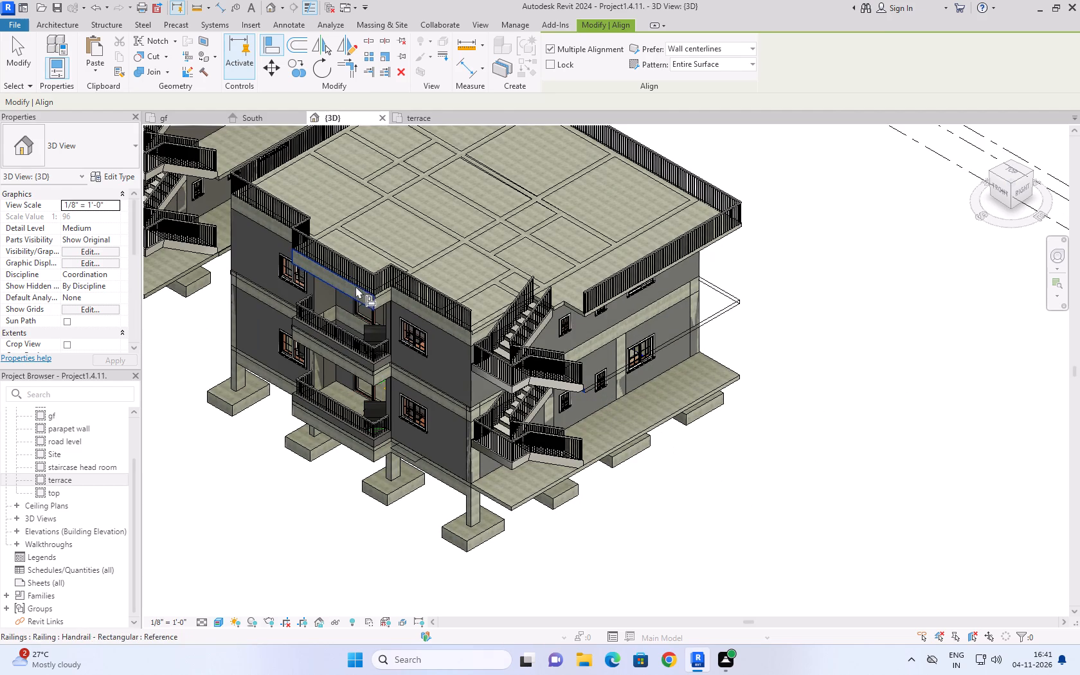
scroll(357, 276, up, 2)
click(33, 53)
click(26, 46)
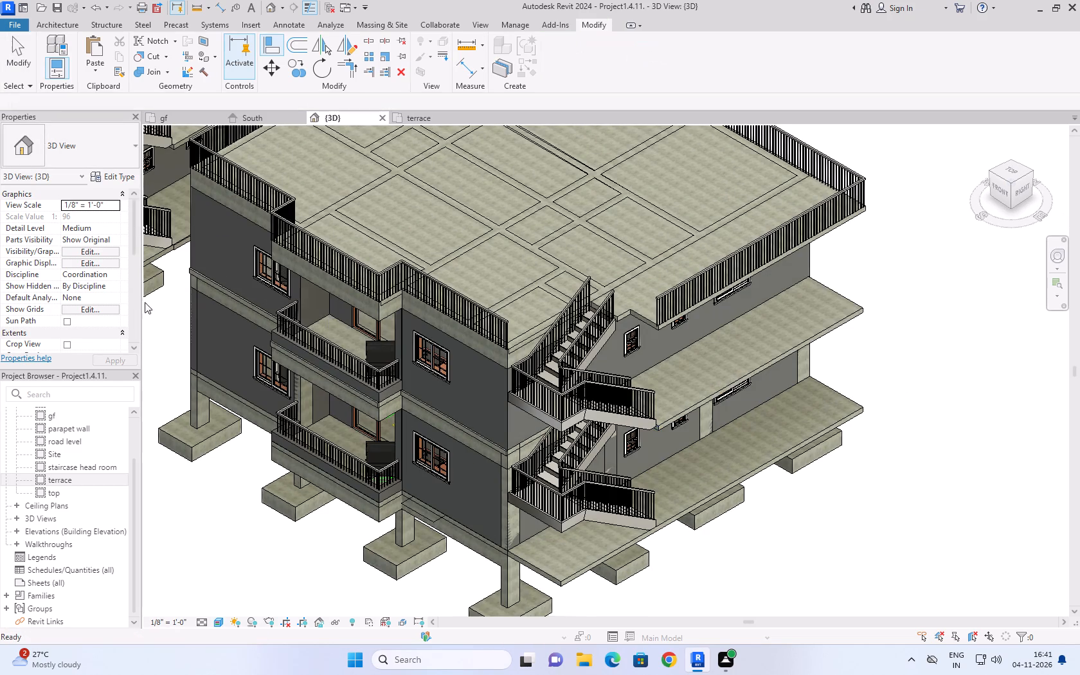
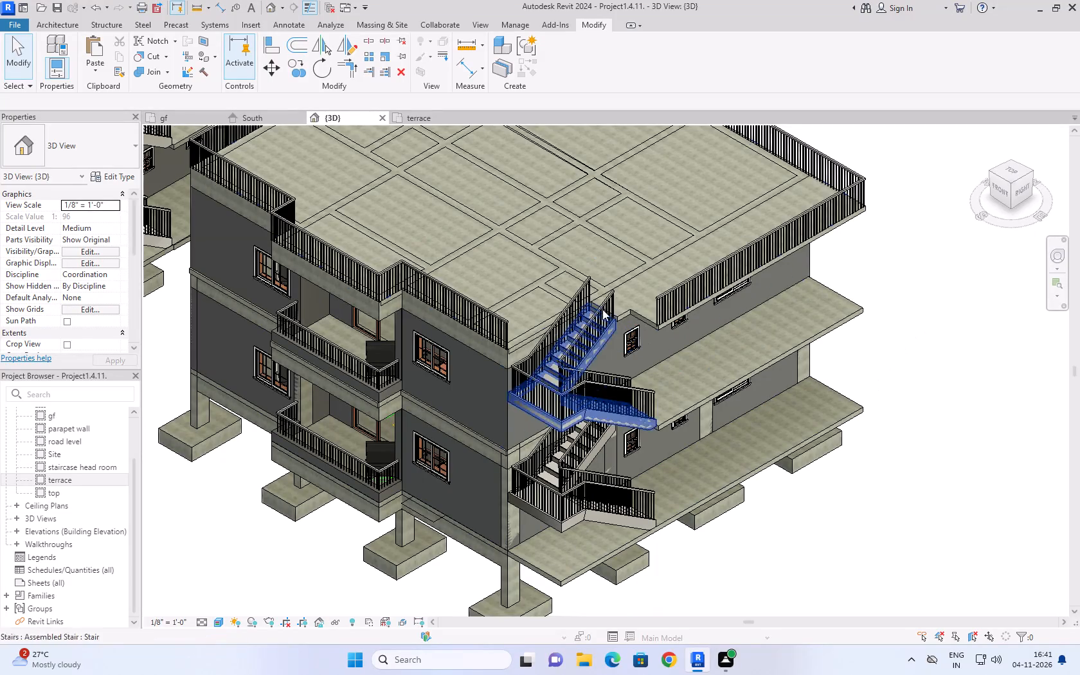
Examine the terrace railings, slab edges and outer stairs of both buildings in 3D, including the railing's base level.
scroll(708, 299, up, 5)
click(699, 255)
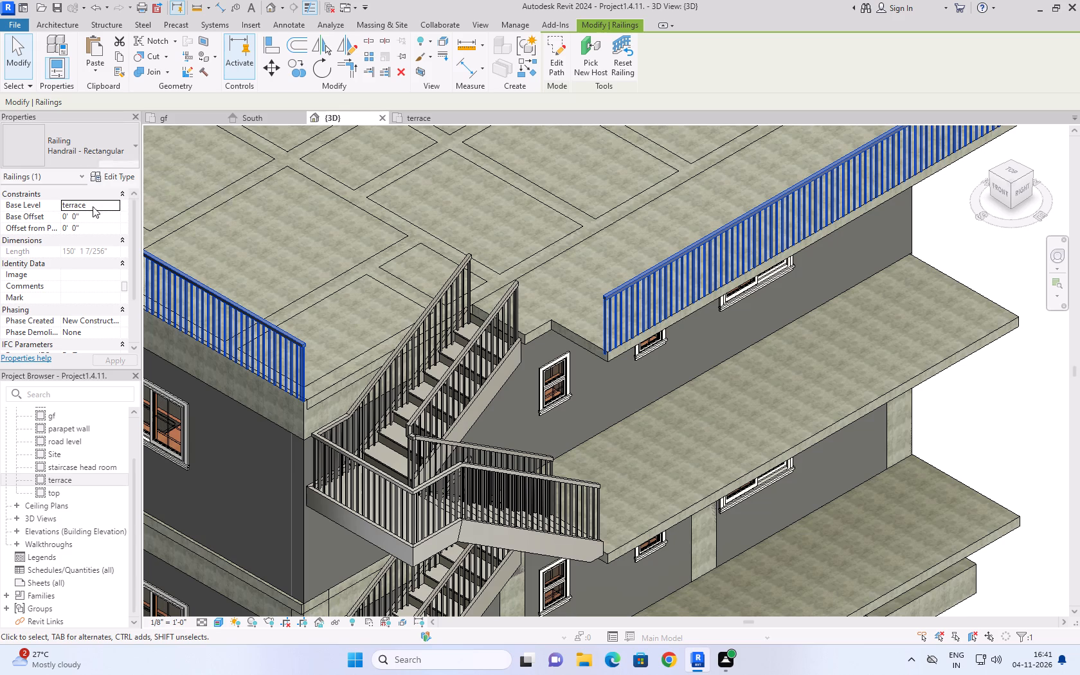
scroll(312, 212, up, 1)
scroll(316, 210, down, 5)
scroll(370, 263, down, 4)
click(665, 372)
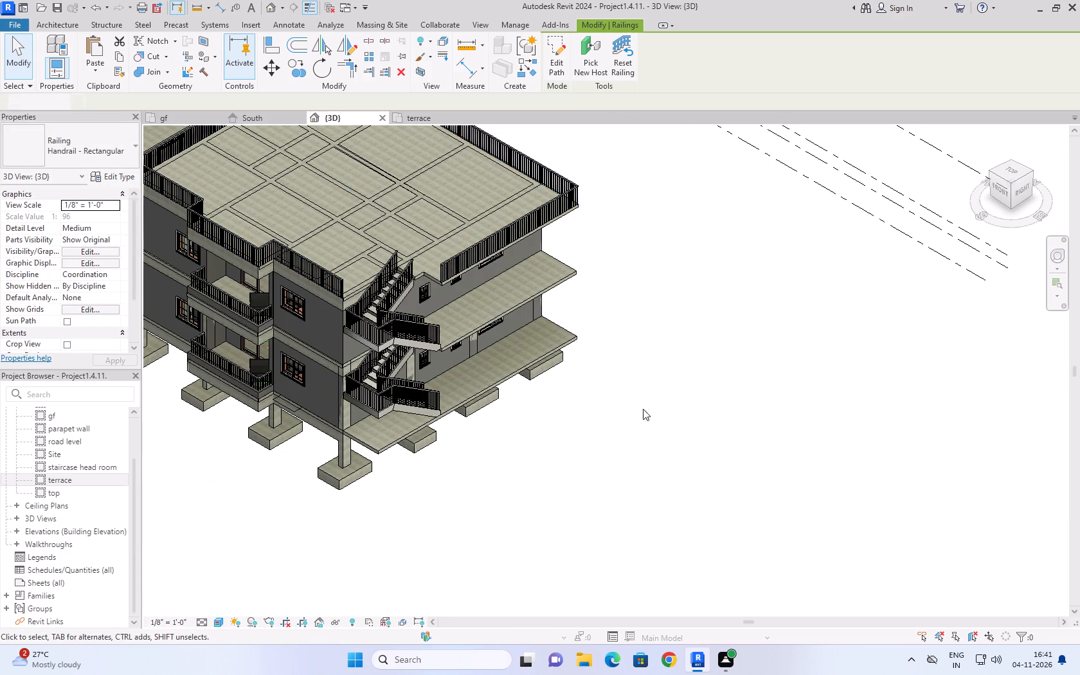
scroll(672, 469, down, 4)
scroll(366, 271, up, 2)
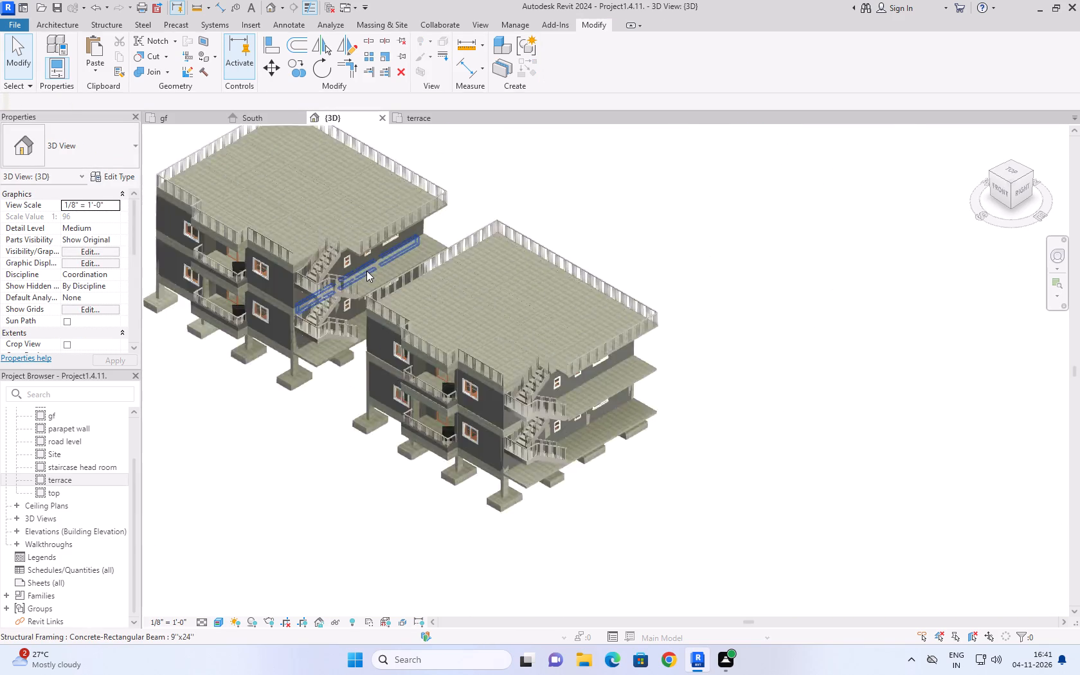
scroll(366, 271, up, 6)
scroll(367, 325, up, 6)
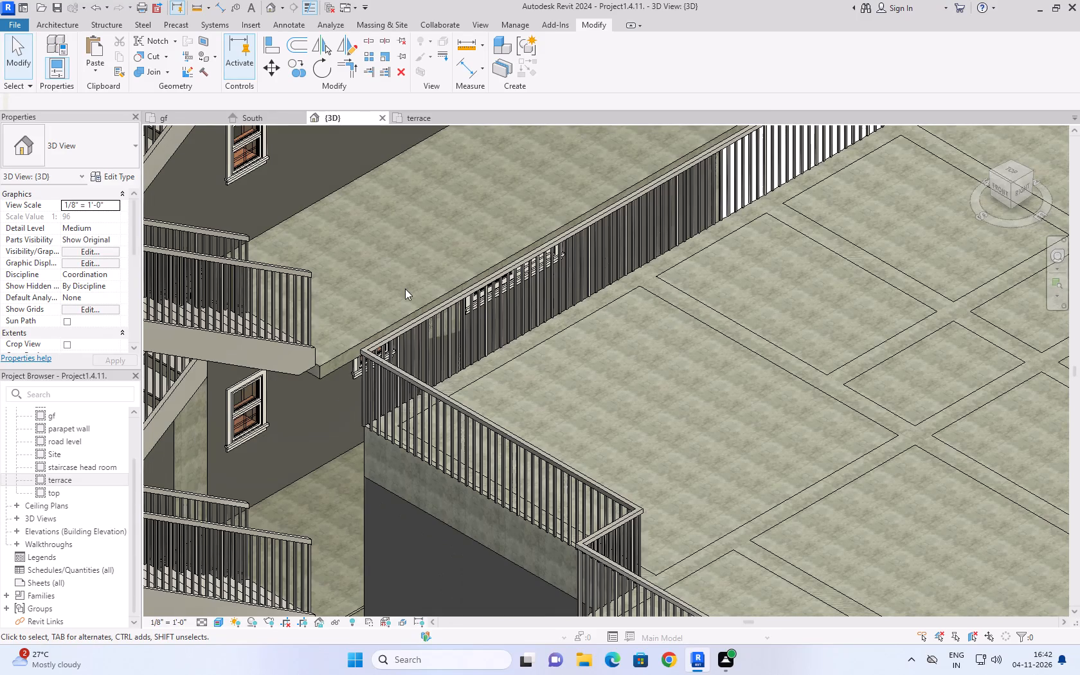
shift+middle_drag(405, 289, 349, 350)
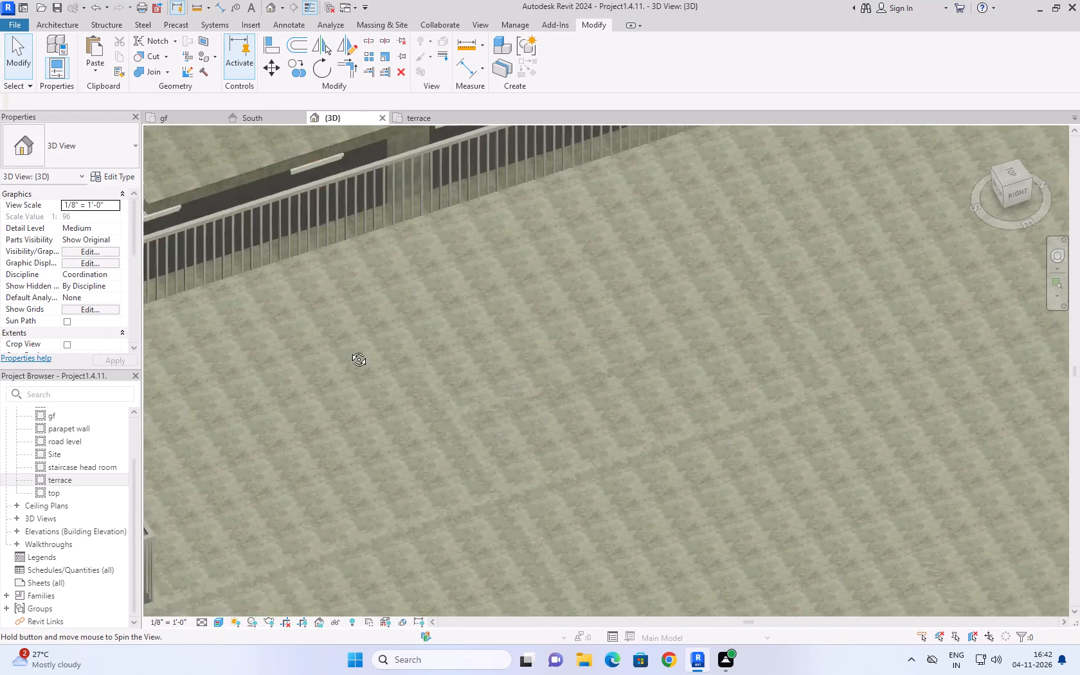
shift+middle_drag(349, 350, 336, 381)
middle_drag(255, 197, 372, 274)
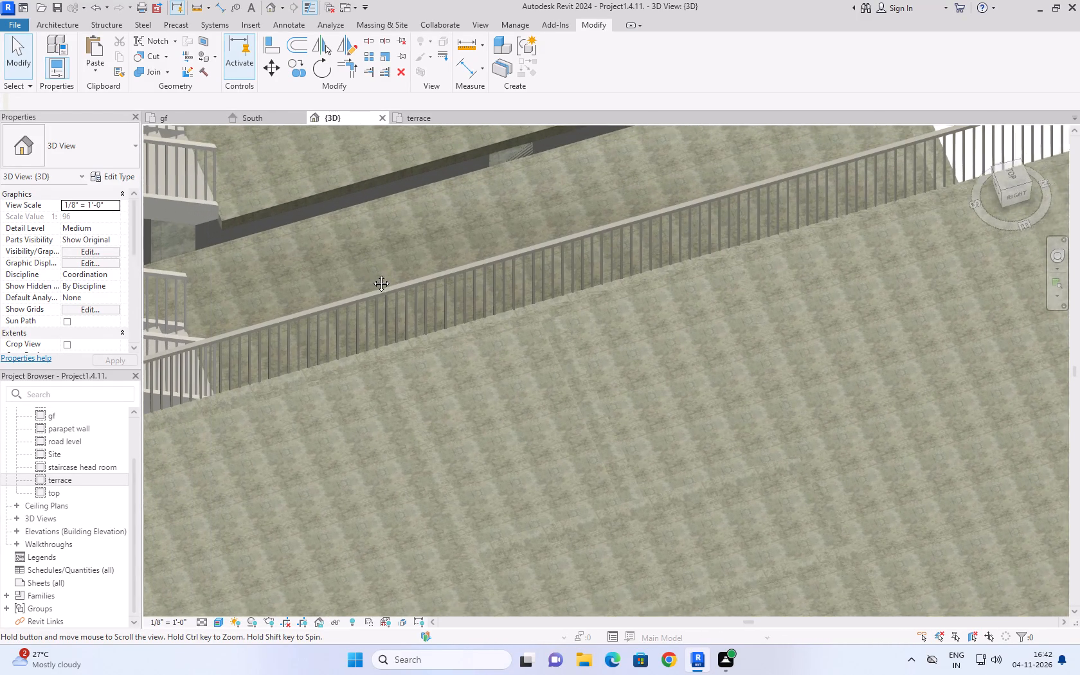
middle_drag(372, 274, 383, 282)
In the terrace plan, check the right-hand building's railing, start the Wall tool with the 9" wall type and save the project.
click(407, 113)
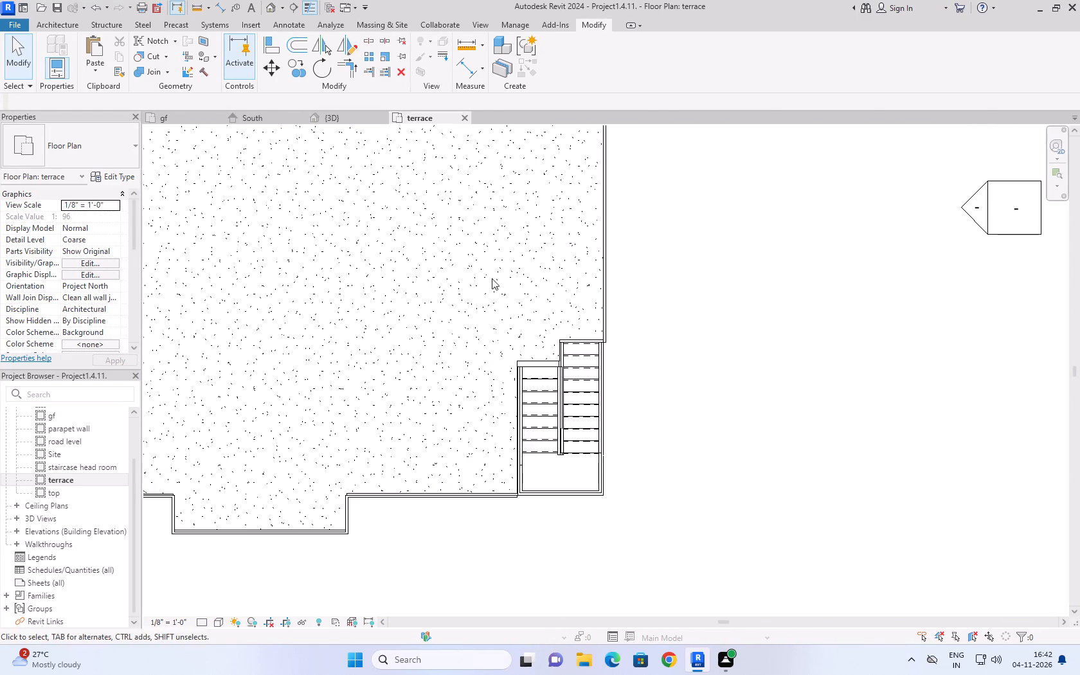
click(606, 268)
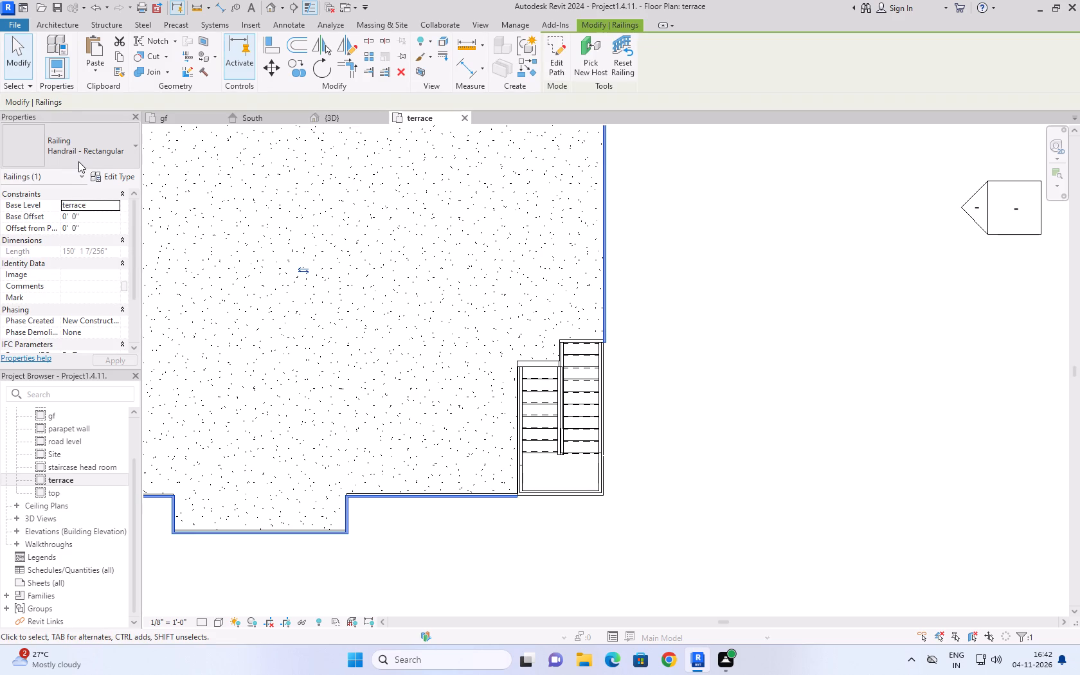
click(674, 240)
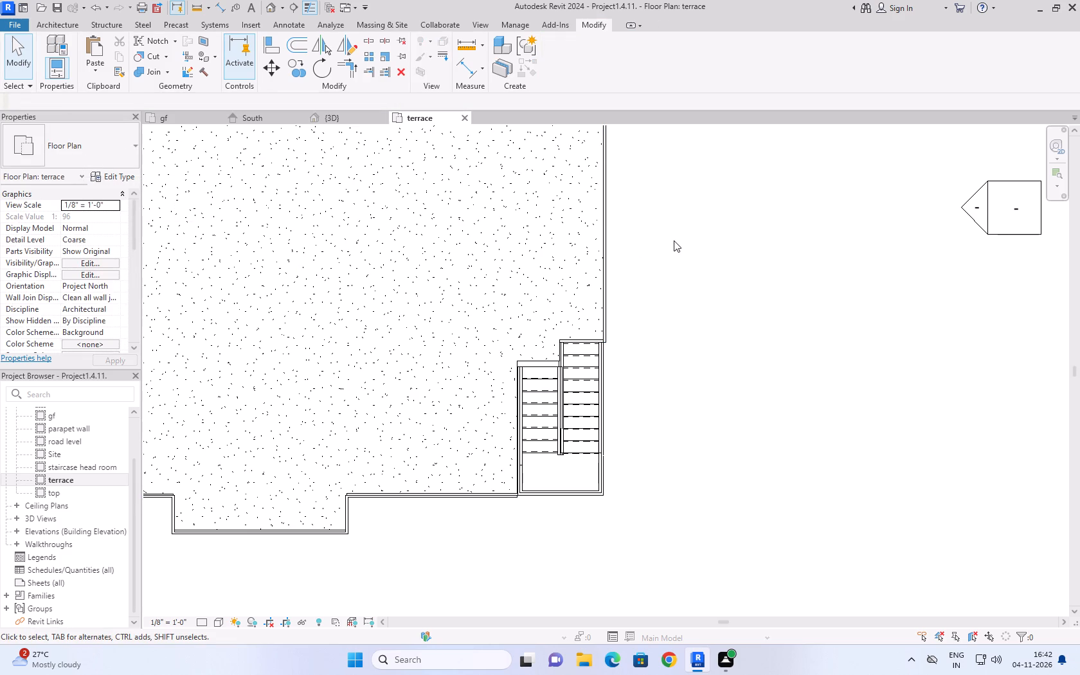
scroll(712, 509, down, 5)
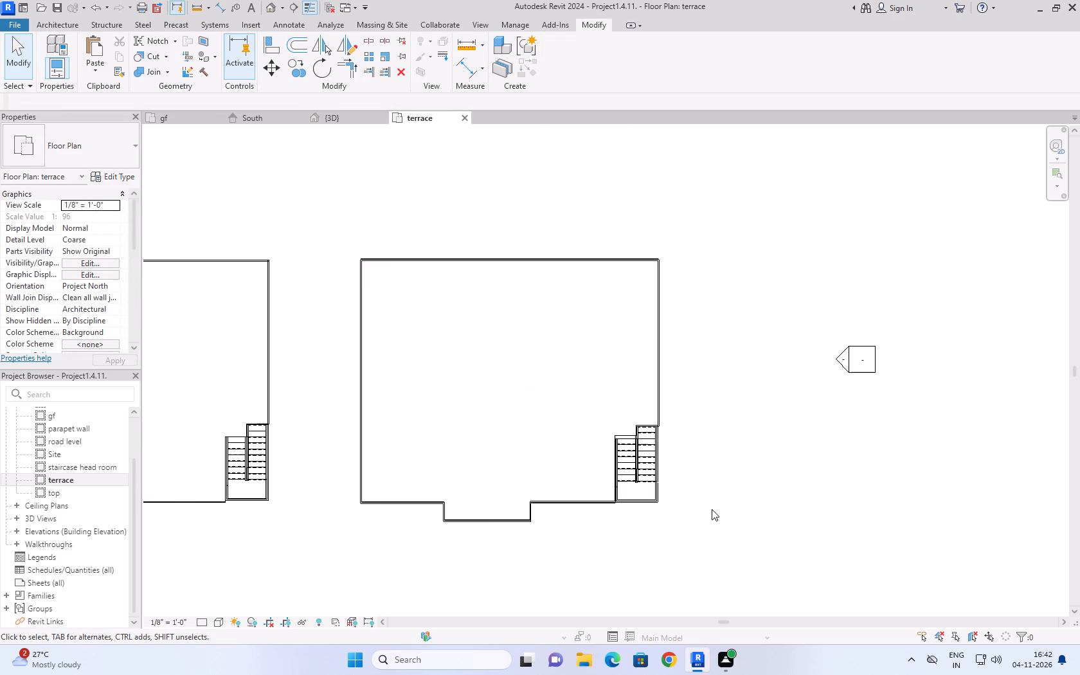
scroll(316, 423, down, 3)
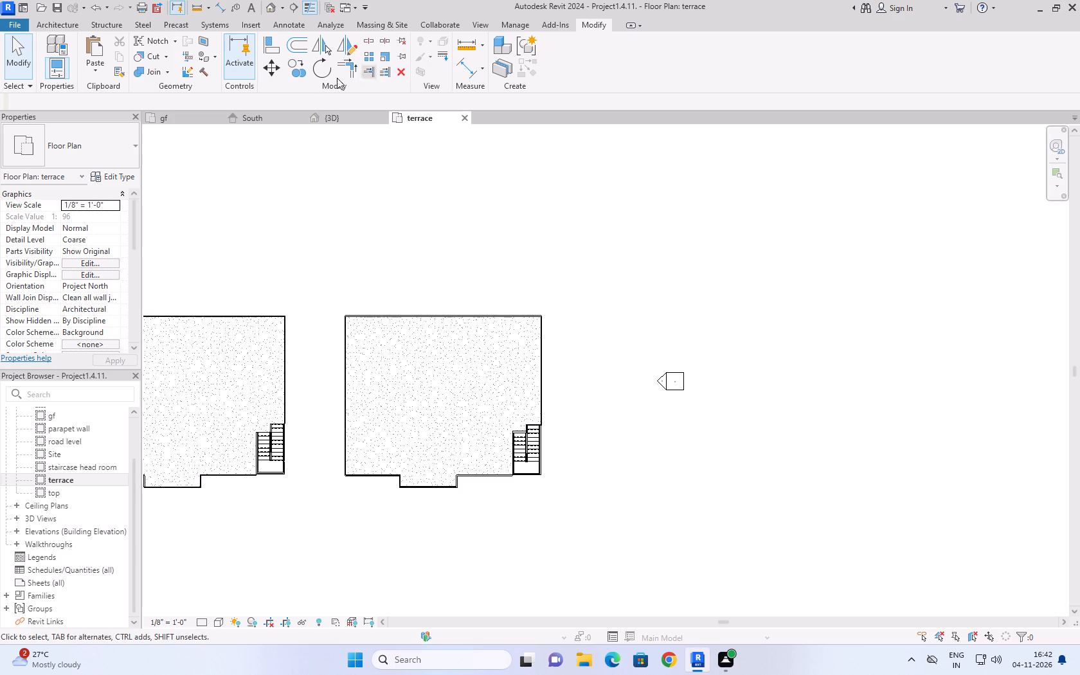
click(51, 22)
click(51, 40)
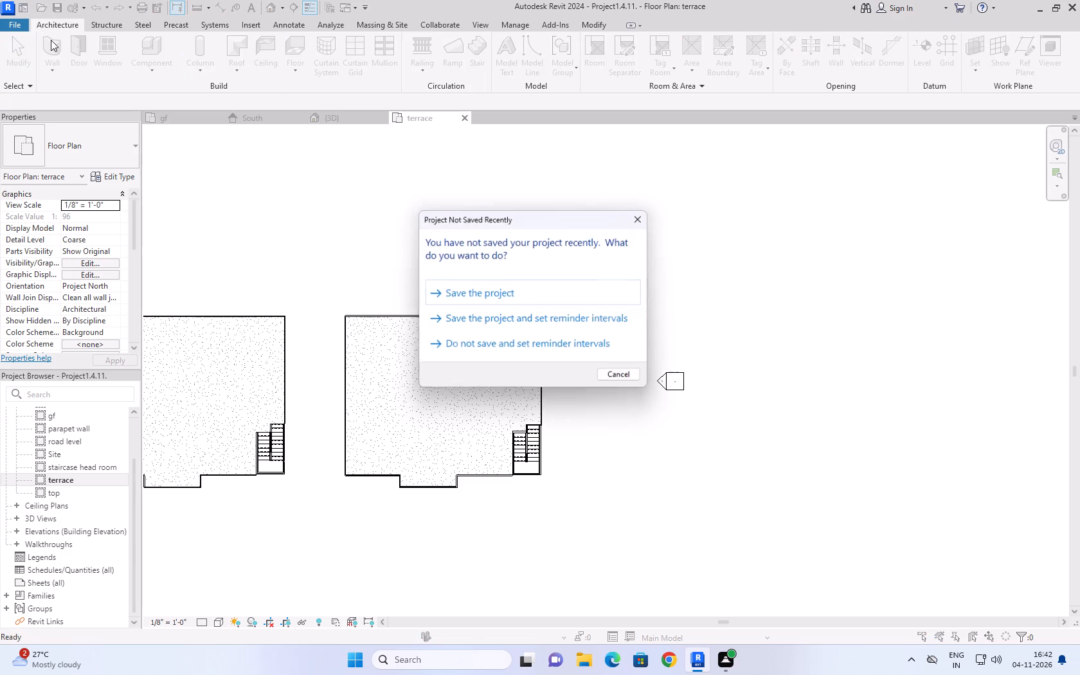
click(521, 297)
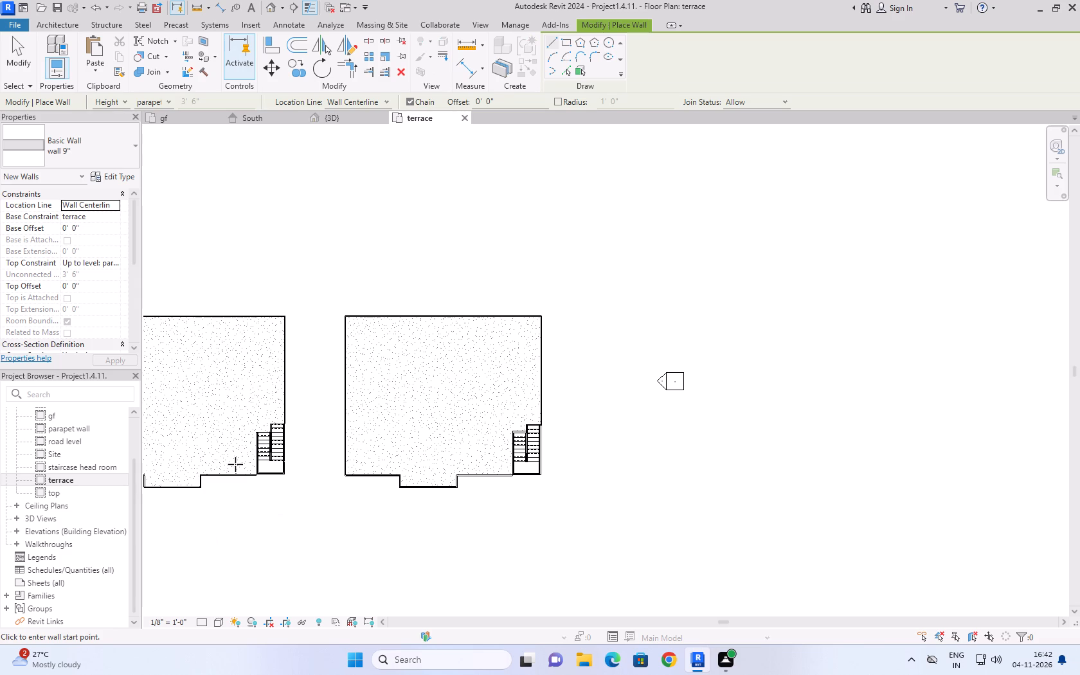
With Pick Lines, place 9" walls along the left-hand building's slab edge beside the inner stair flight and along the landing's outer edge.
scroll(236, 456, up, 9)
scroll(307, 539, up, 5)
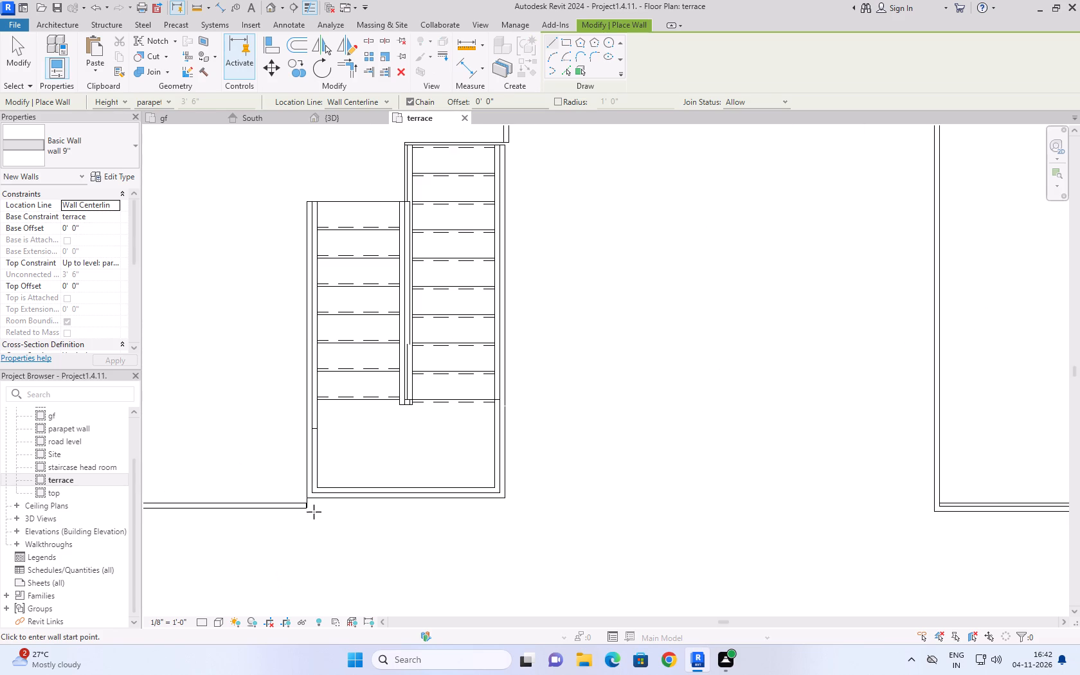
click(570, 68)
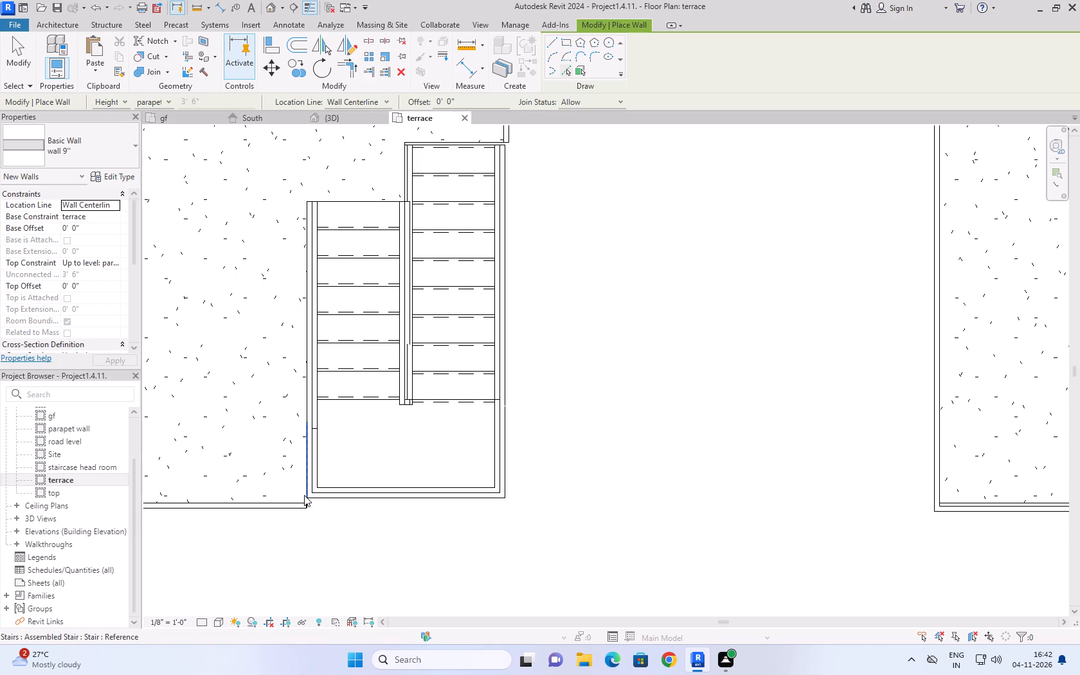
scroll(308, 498, up, 4)
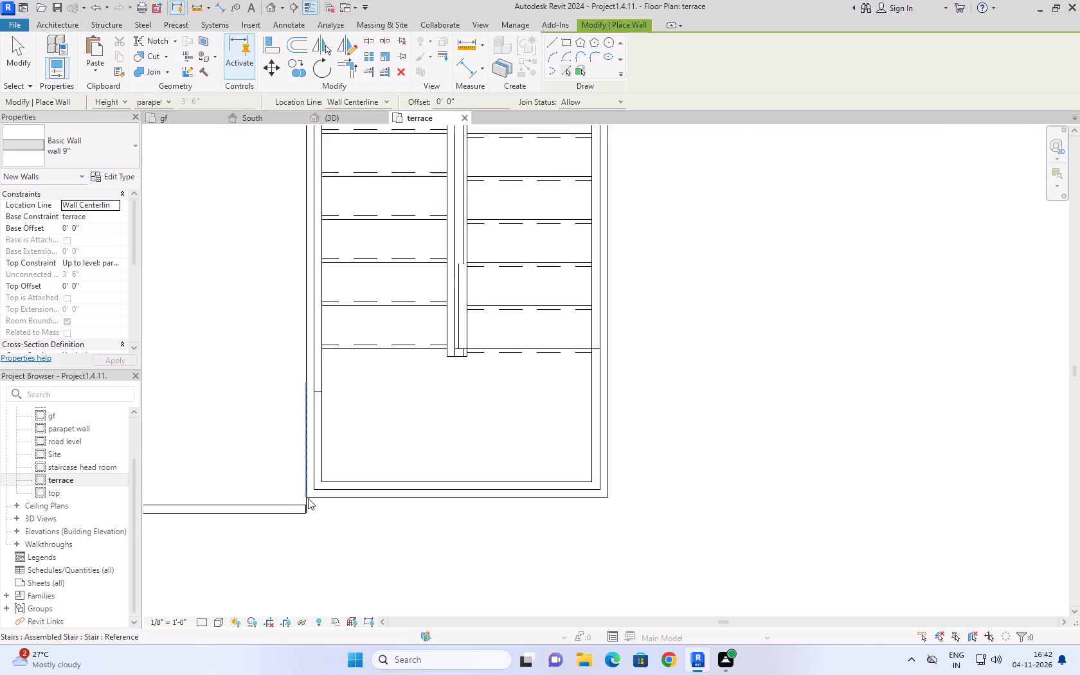
scroll(308, 498, up, 2)
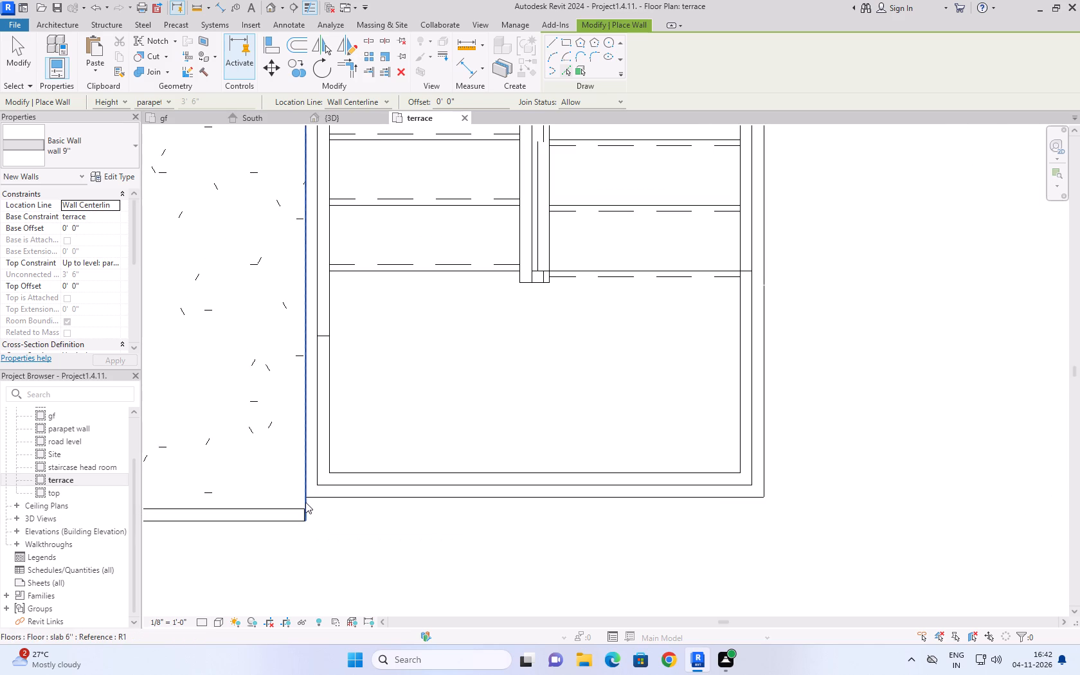
click(305, 502)
scroll(422, 595, down, 9)
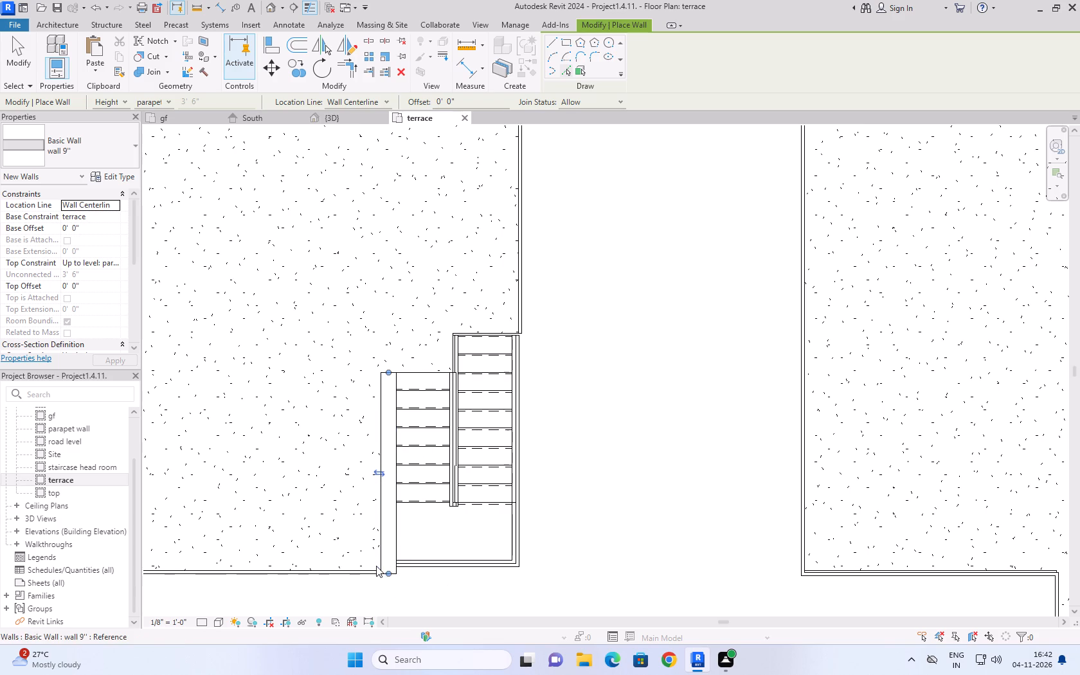
click(410, 563)
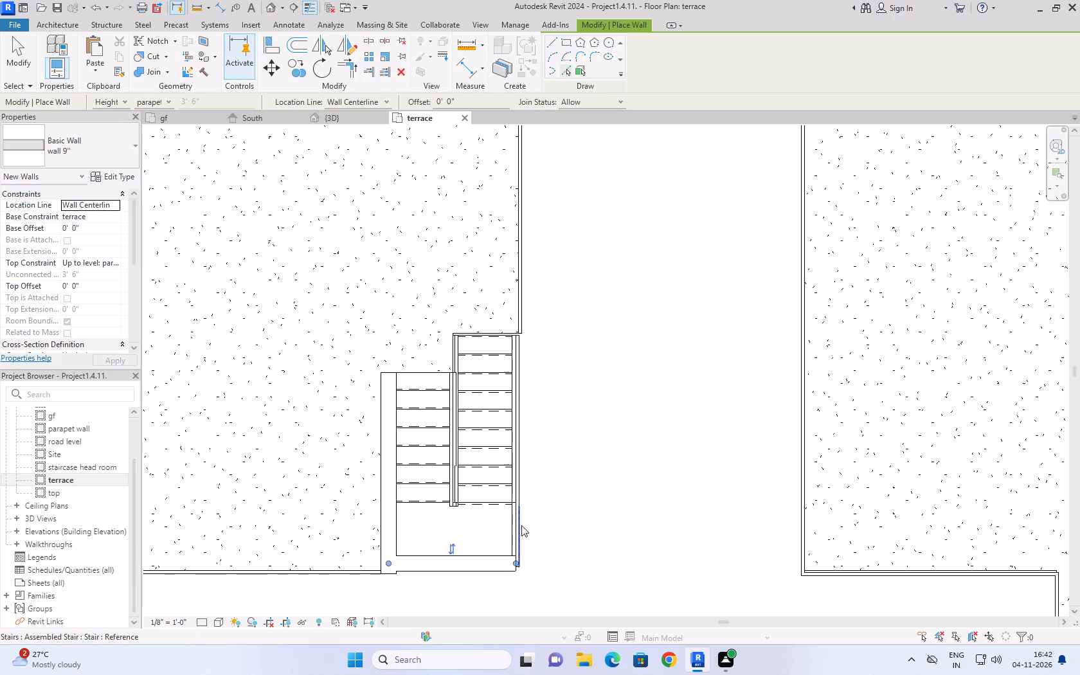
Place a 9" wall along the outer stair flight's outside edge and extend its end to meet the landing wall.
scroll(521, 562, up, 11)
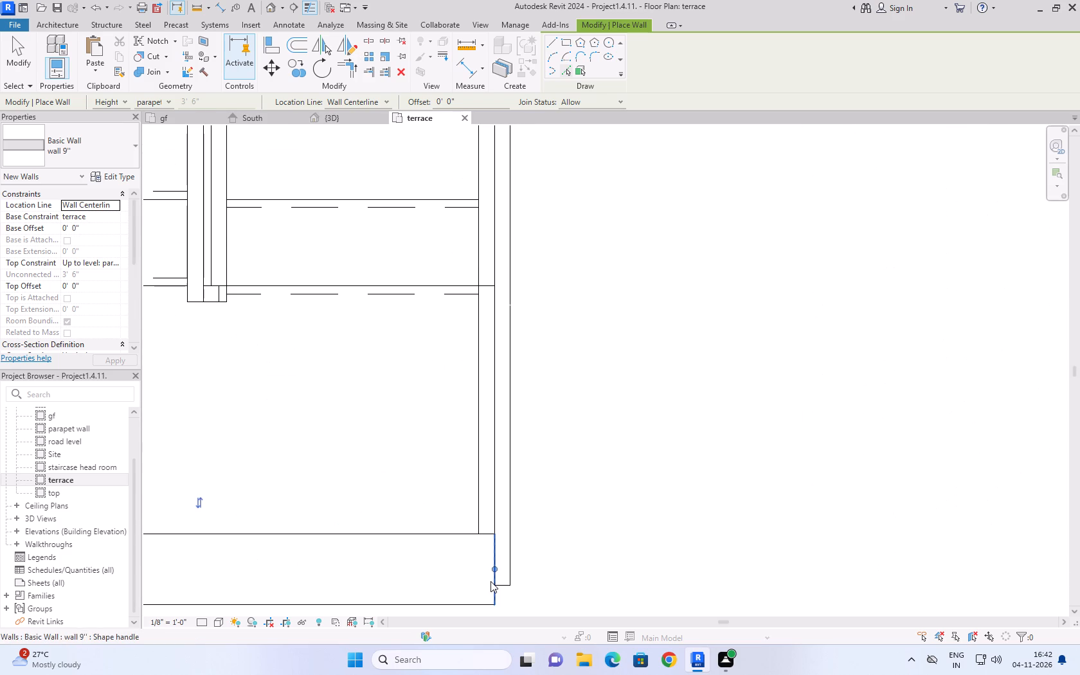
scroll(494, 490, down, 3)
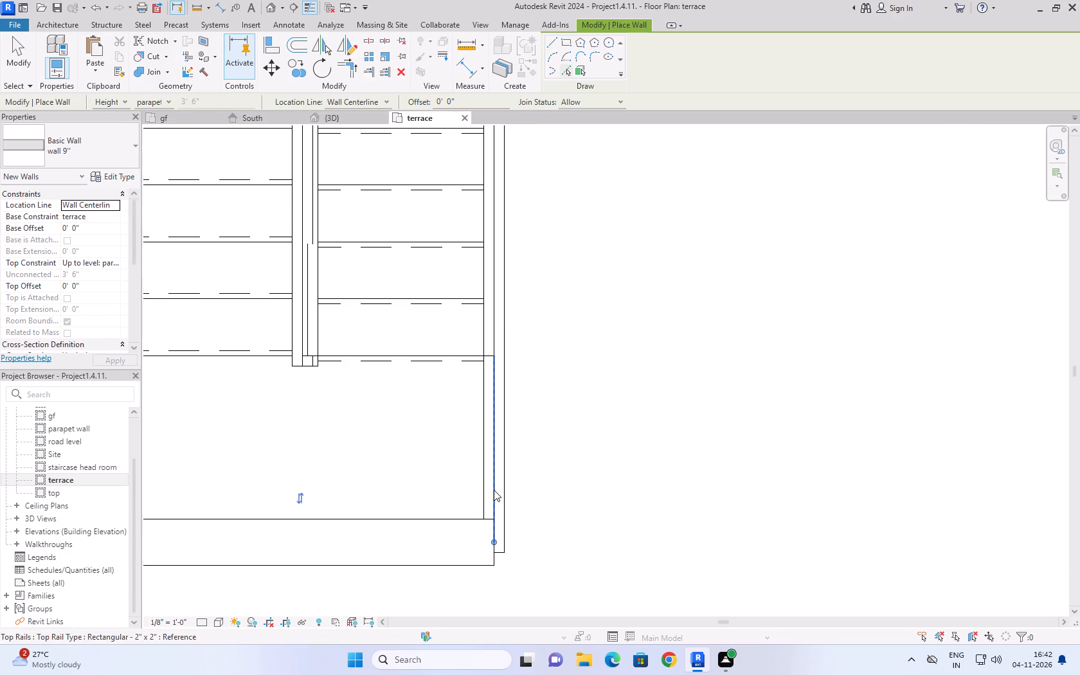
click(504, 301)
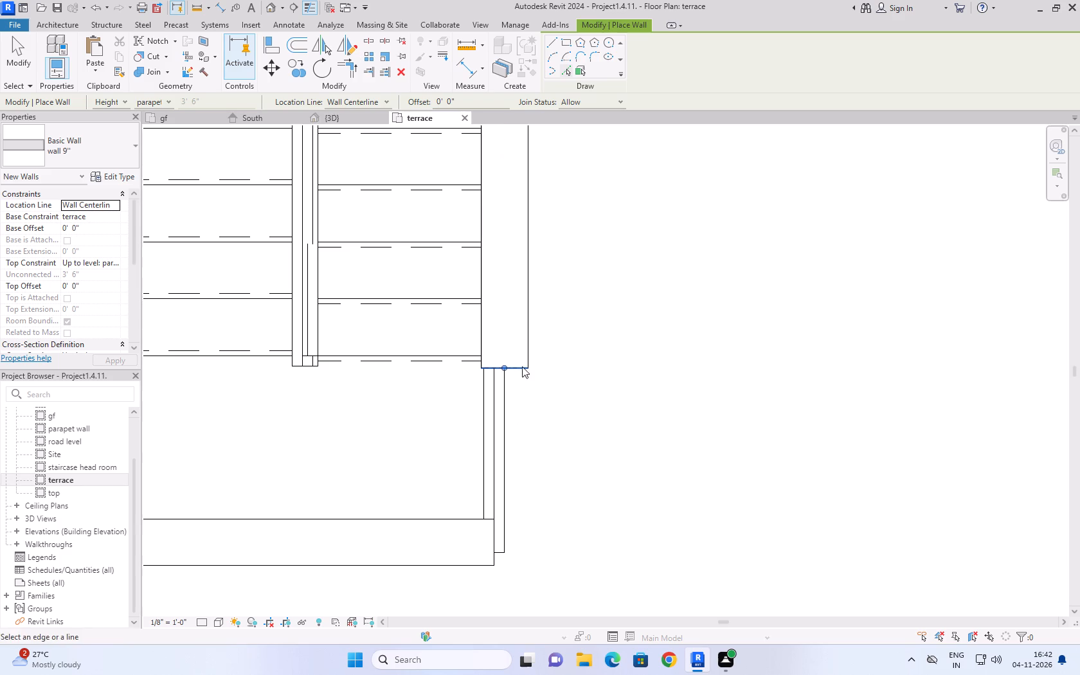
drag(505, 366, 491, 515)
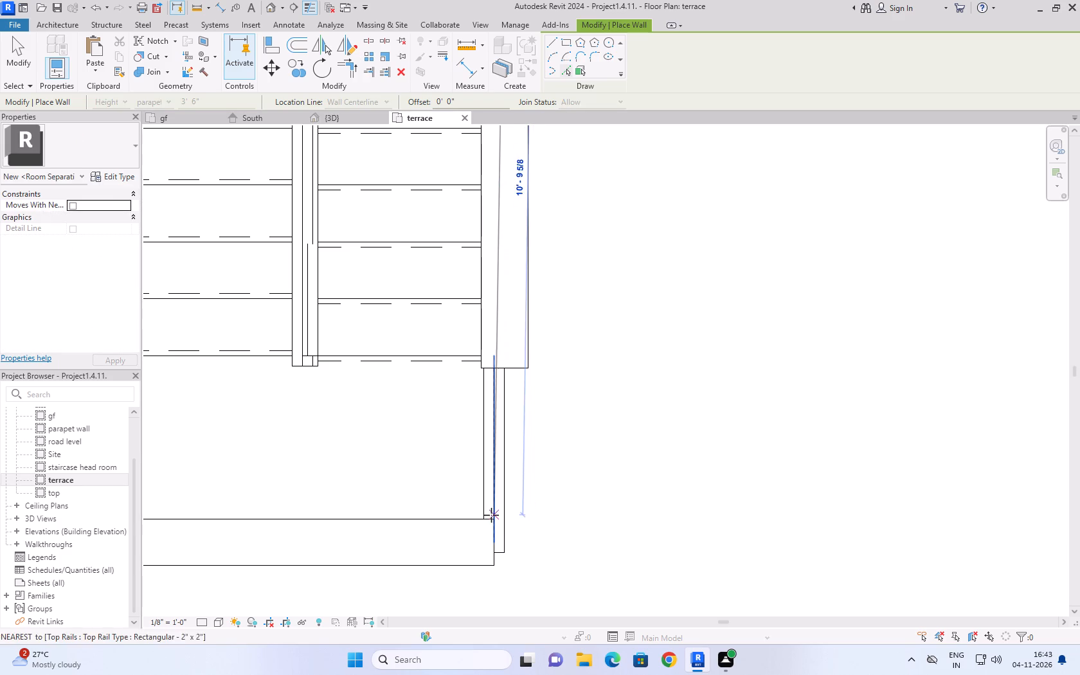
drag(491, 515, 493, 535)
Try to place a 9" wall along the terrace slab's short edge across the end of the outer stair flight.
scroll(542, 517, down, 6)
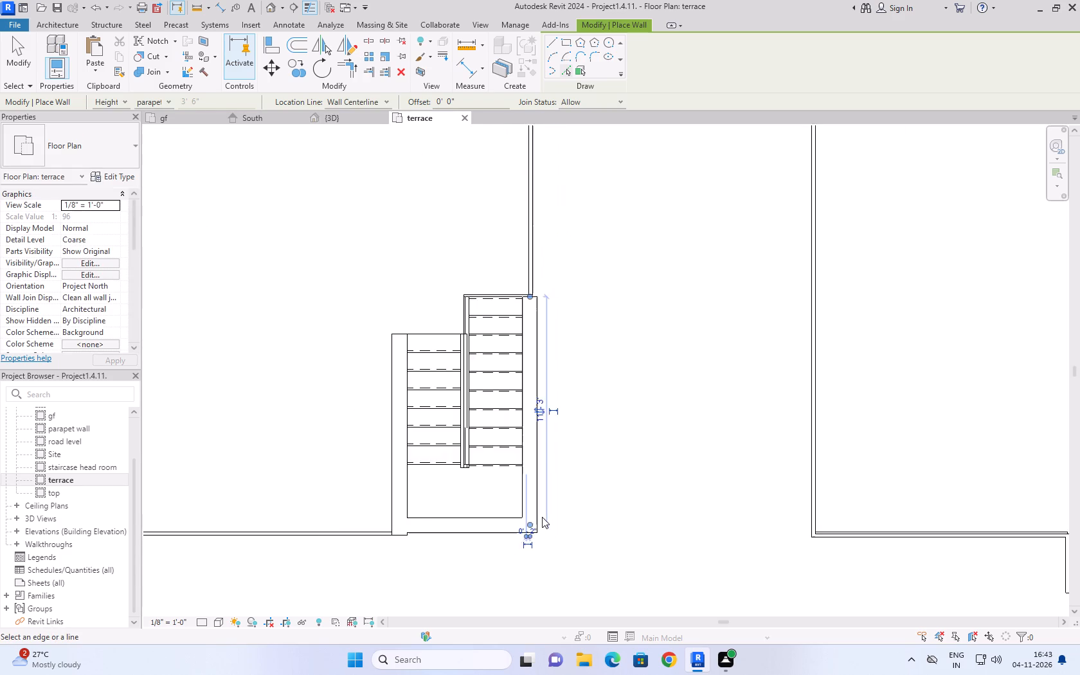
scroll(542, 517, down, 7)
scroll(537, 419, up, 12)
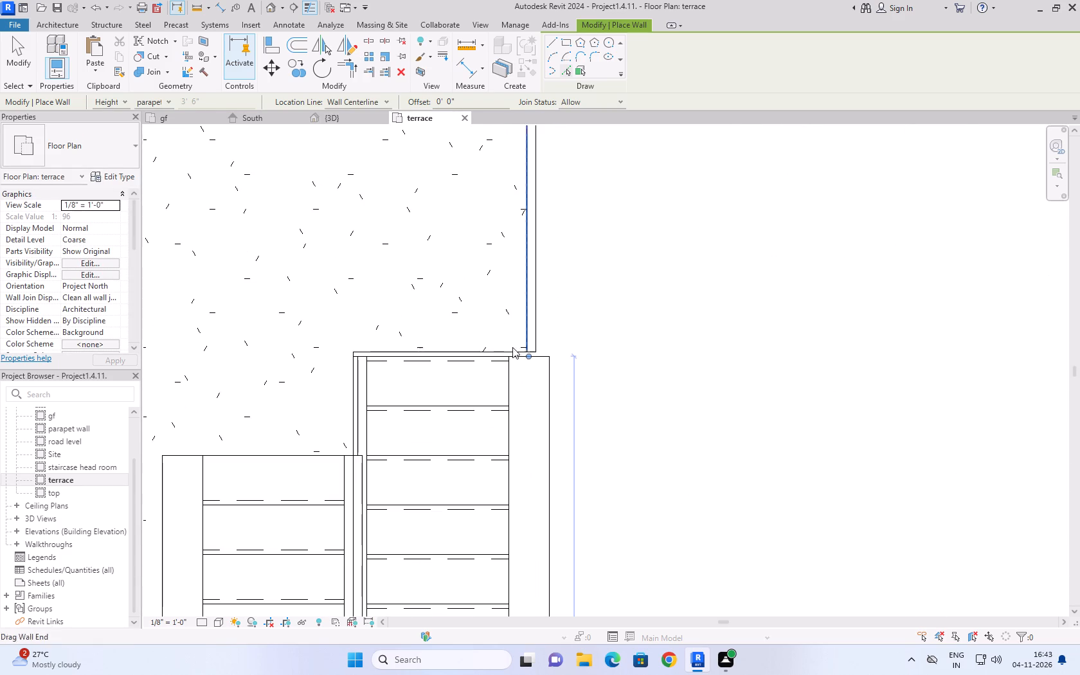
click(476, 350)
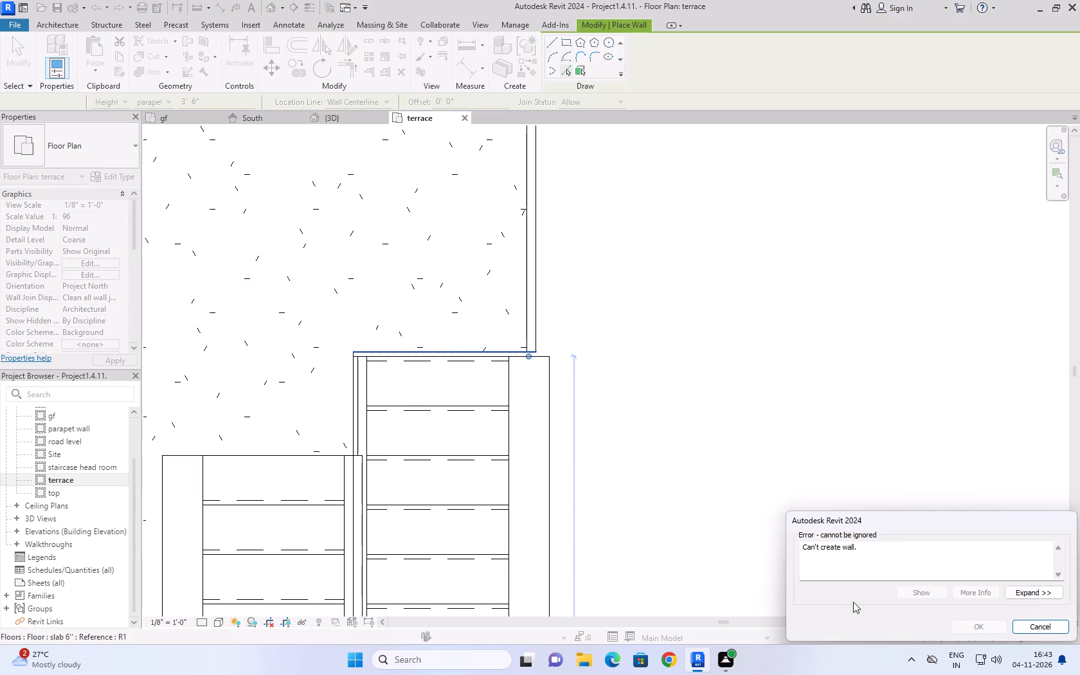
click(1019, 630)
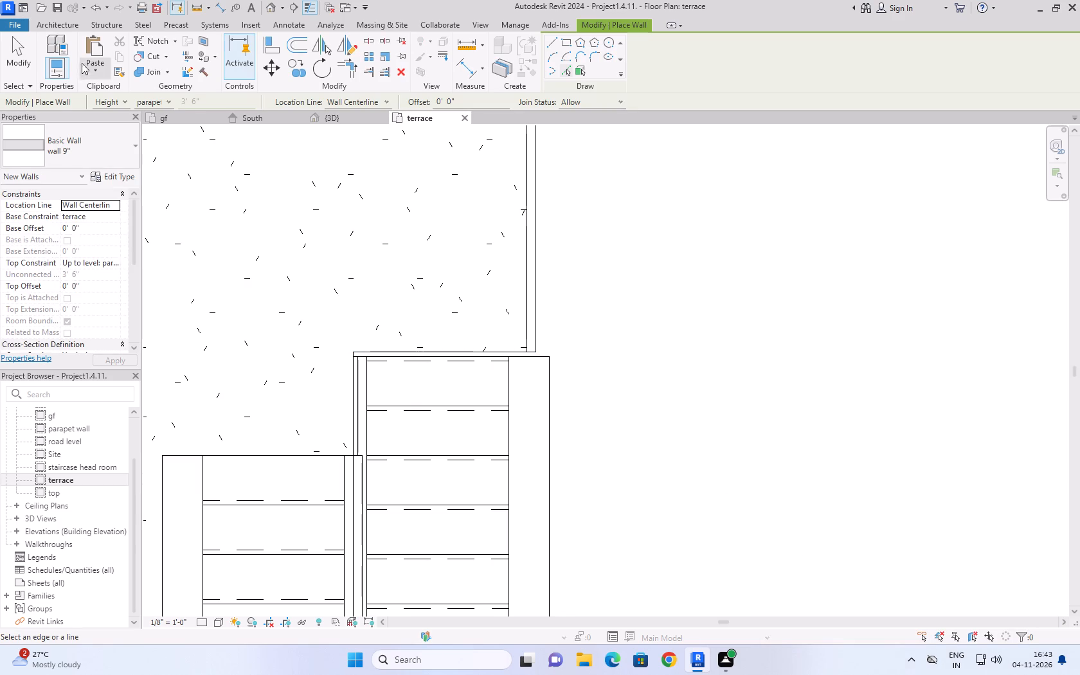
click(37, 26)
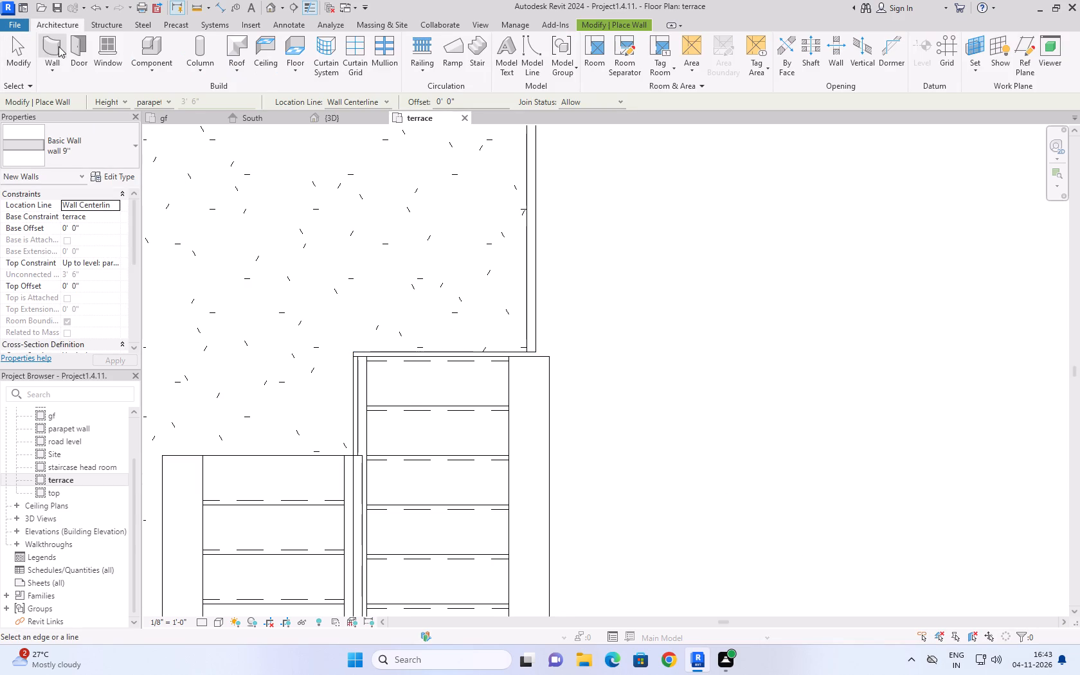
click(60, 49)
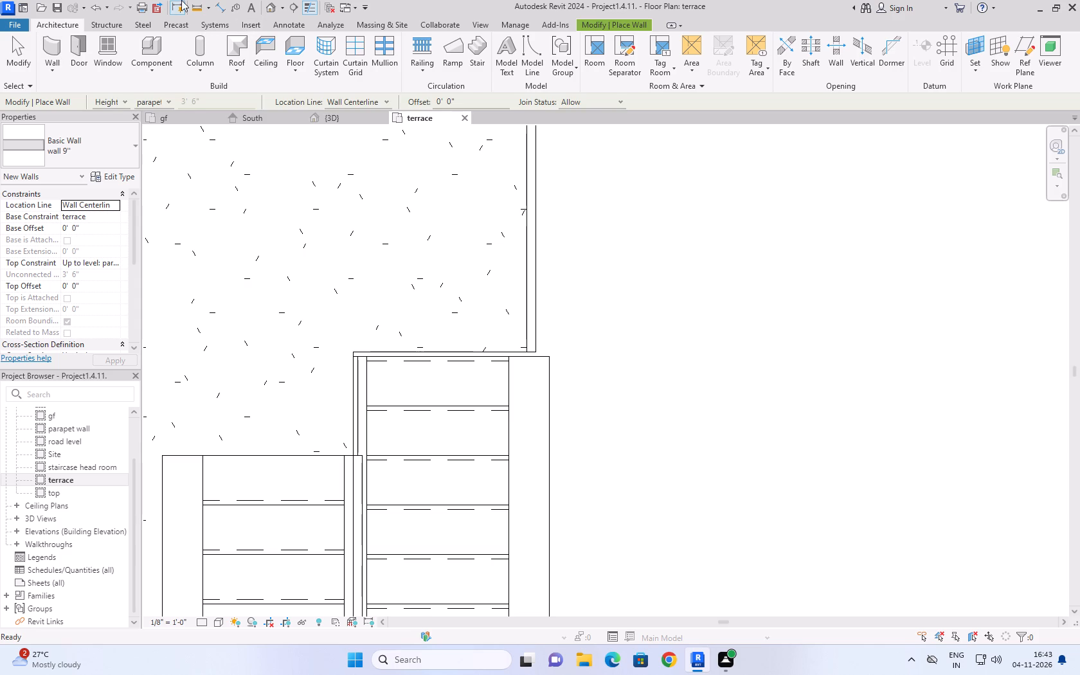
Examine the new walls around the left-hand building's terrace stairs in 3D from the home view.
click(180, 119)
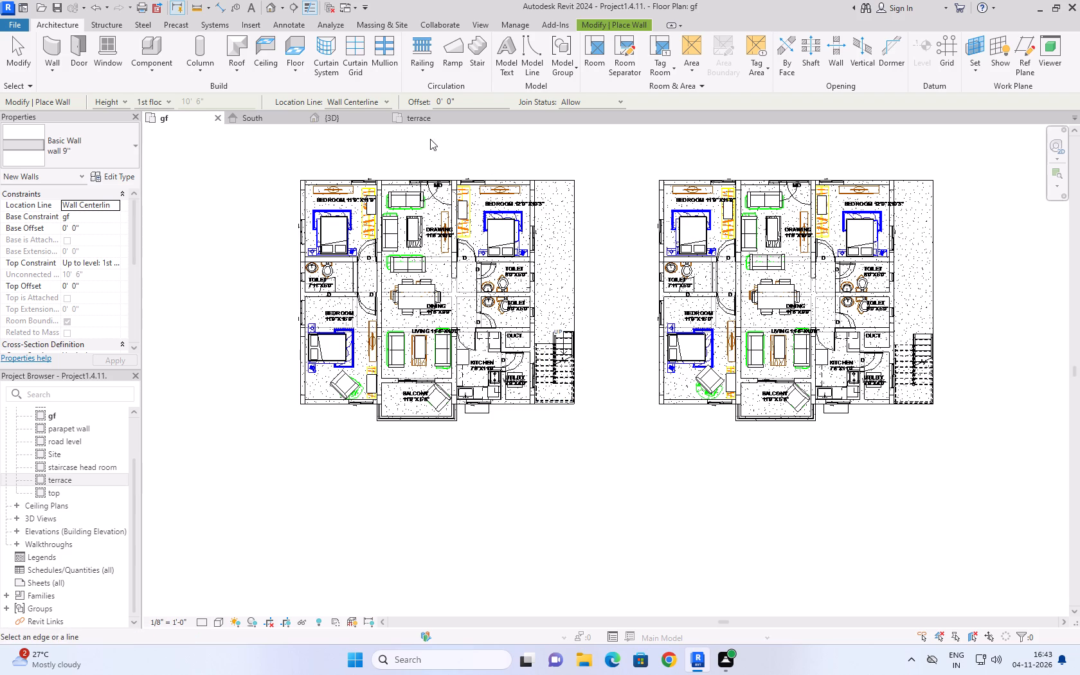
click(345, 118)
scroll(579, 437, down, 2)
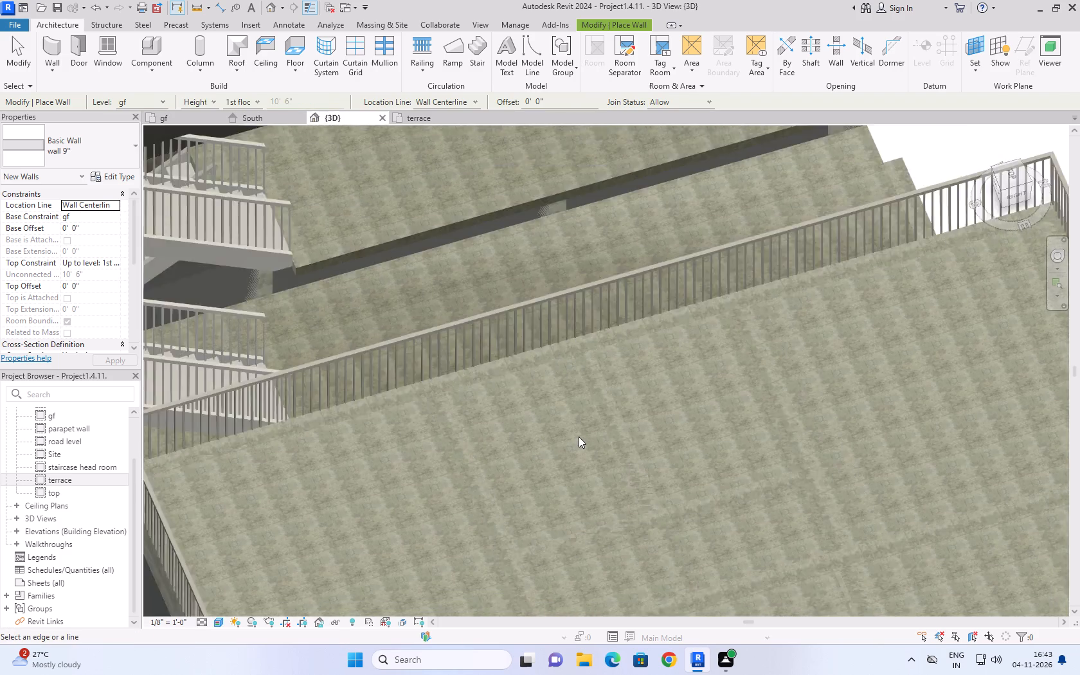
scroll(579, 437, down, 13)
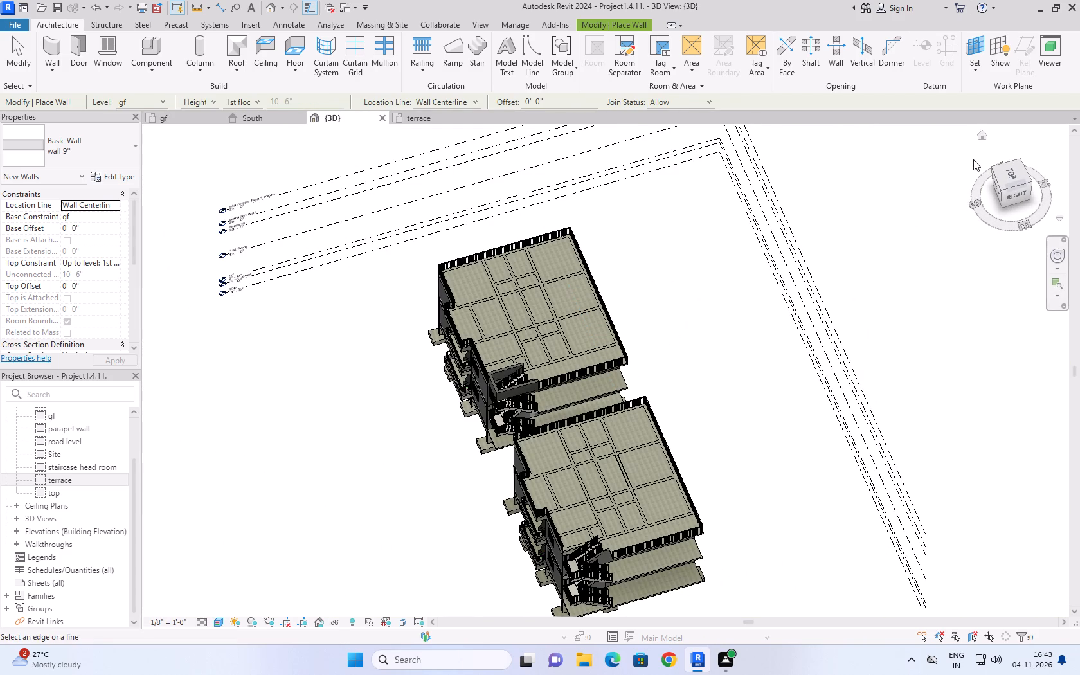
click(981, 132)
scroll(631, 511, up, 2)
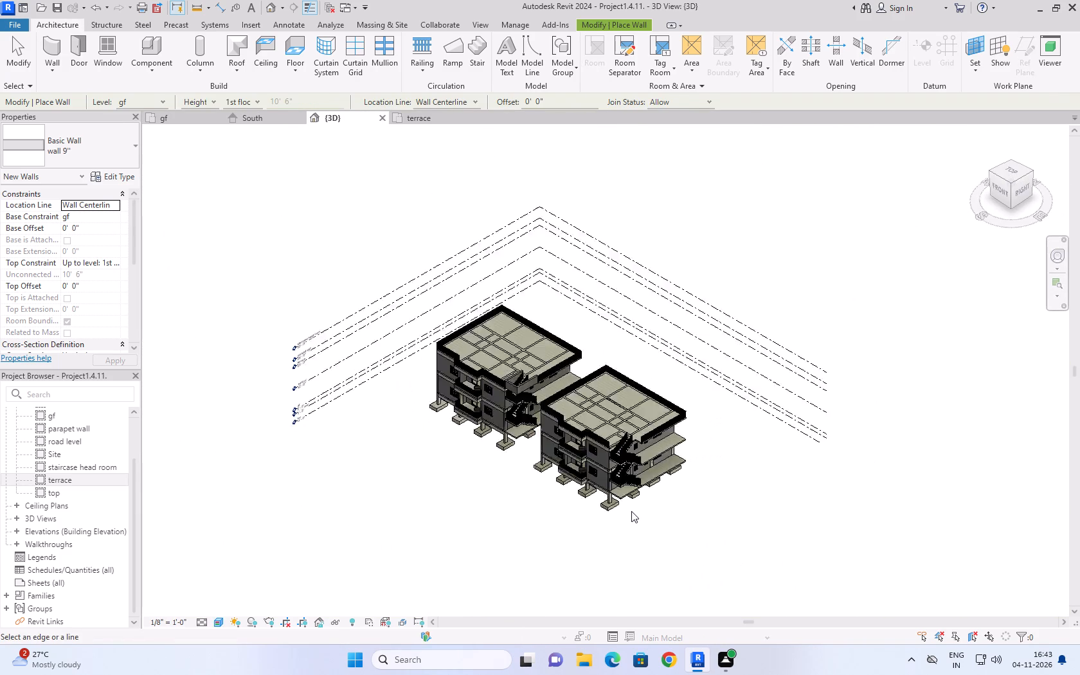
scroll(631, 511, up, 7)
scroll(750, 499, down, 4)
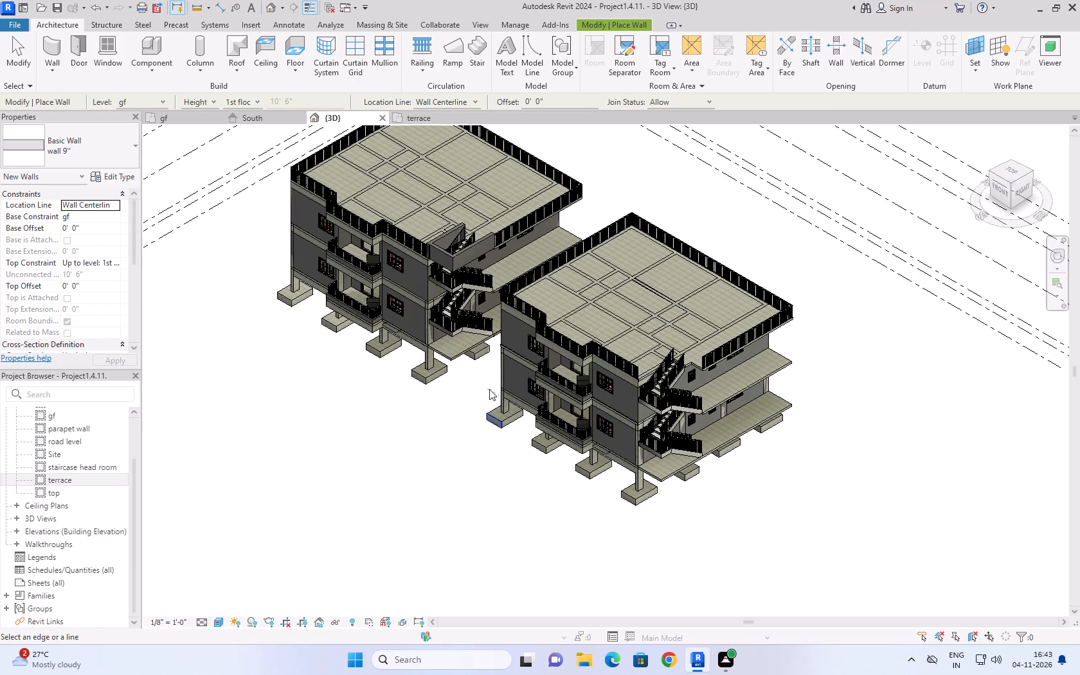
scroll(482, 261, up, 9)
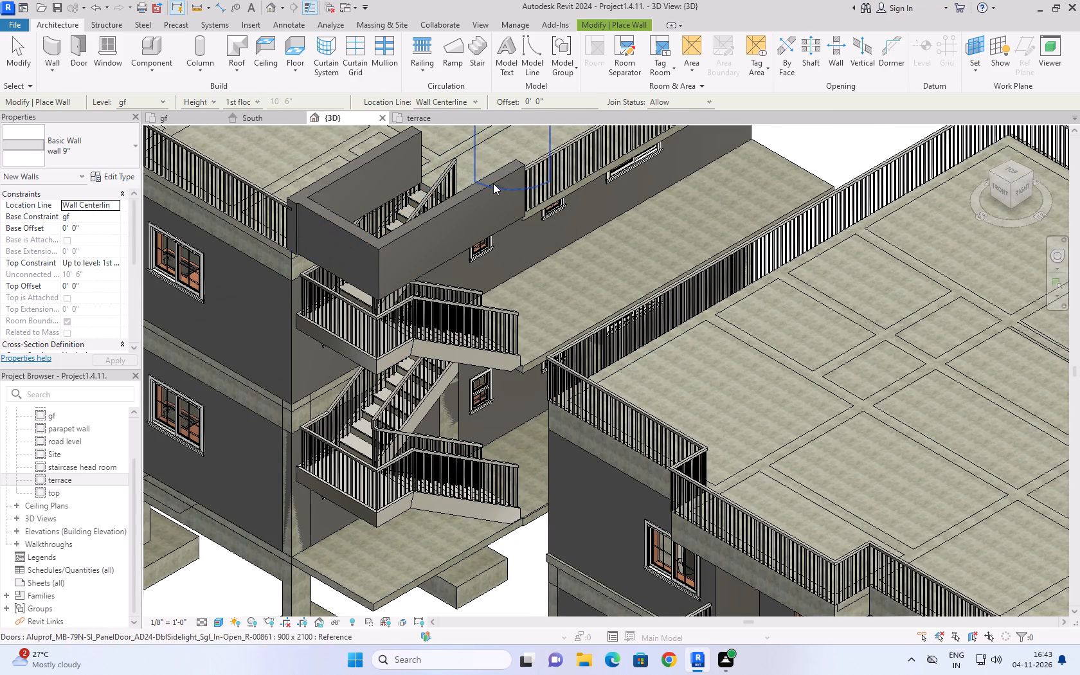
On the terrace plan, place a 9" wall along the slab edge across the end of the outer stair flight.
click(405, 115)
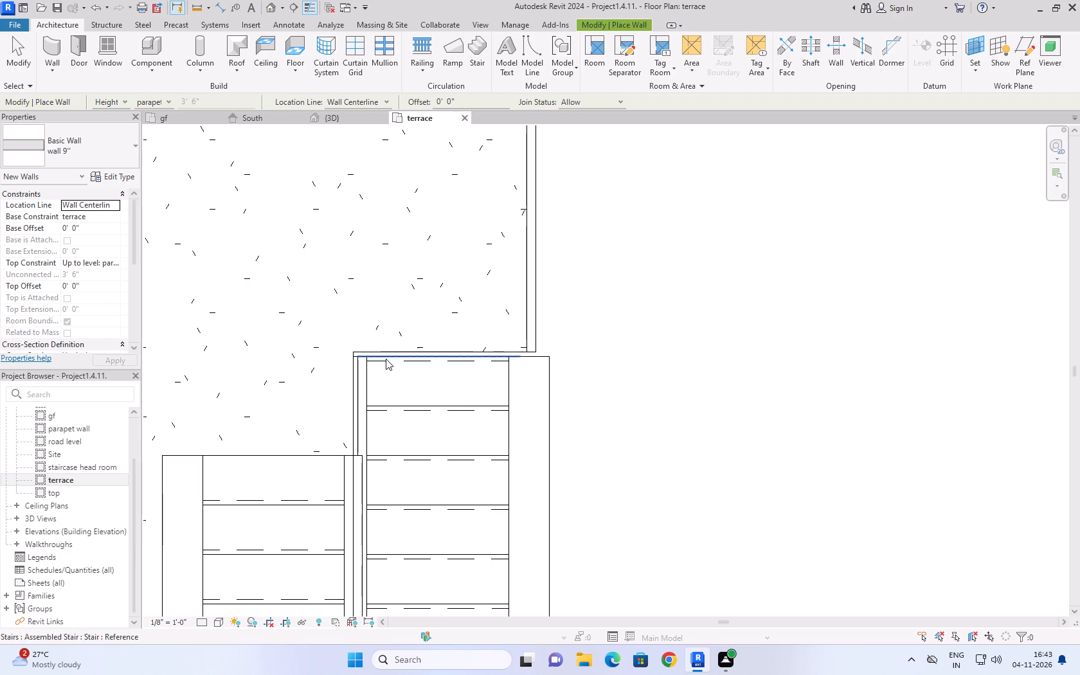
scroll(505, 327, down, 4)
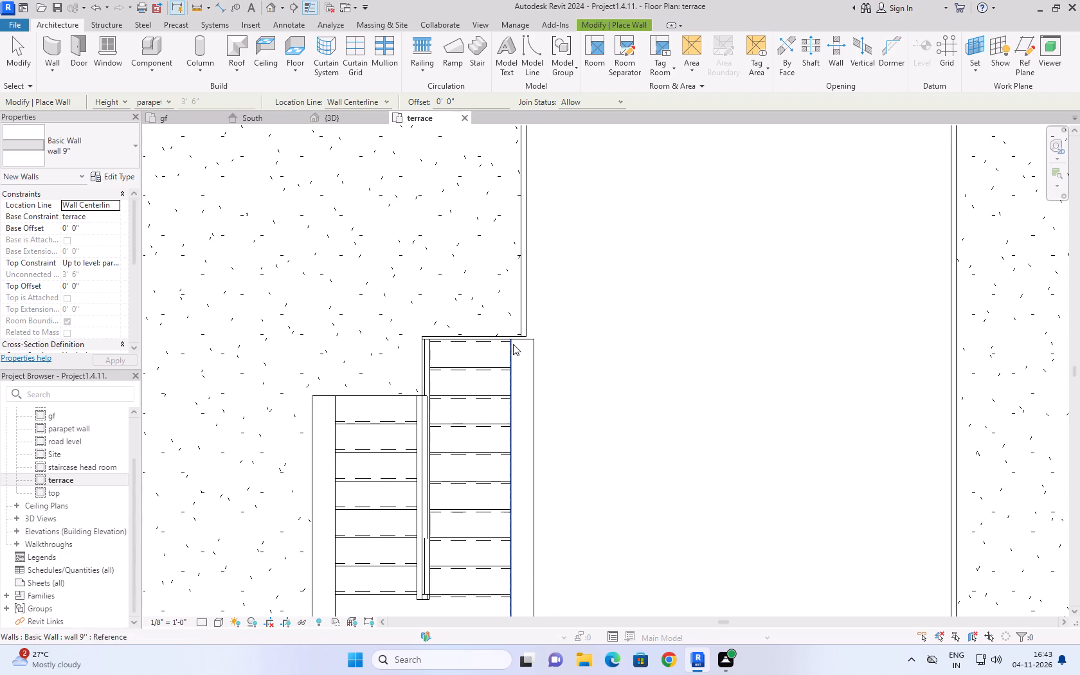
click(474, 334)
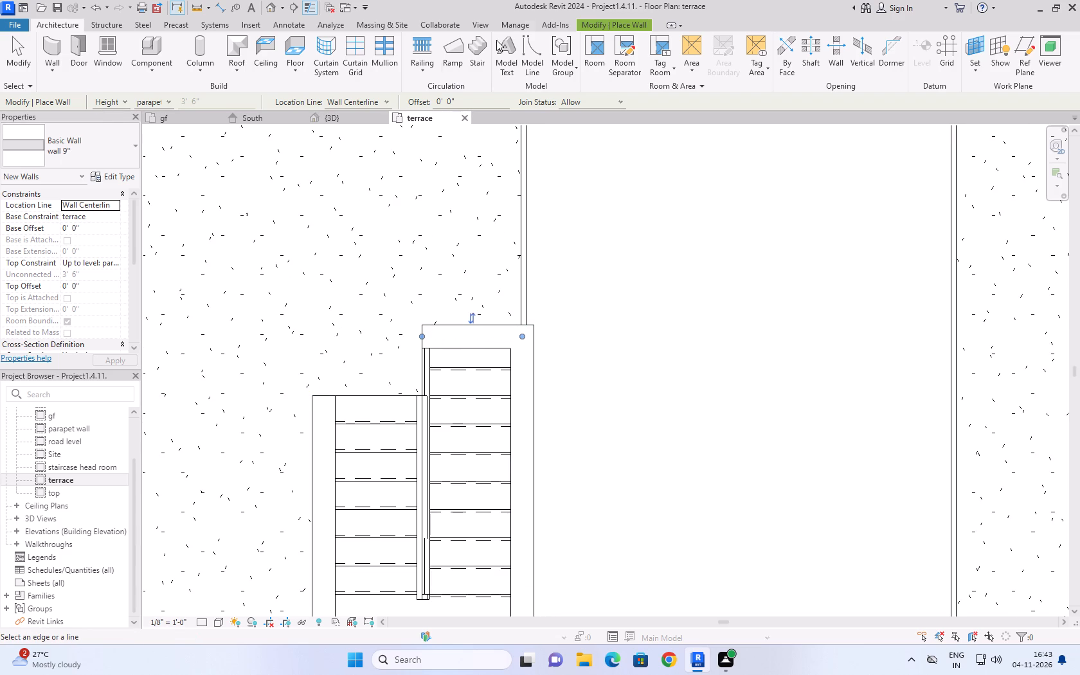
Align the end of the inner flight's side wall with the outer face of the new short cross wall.
click(601, 20)
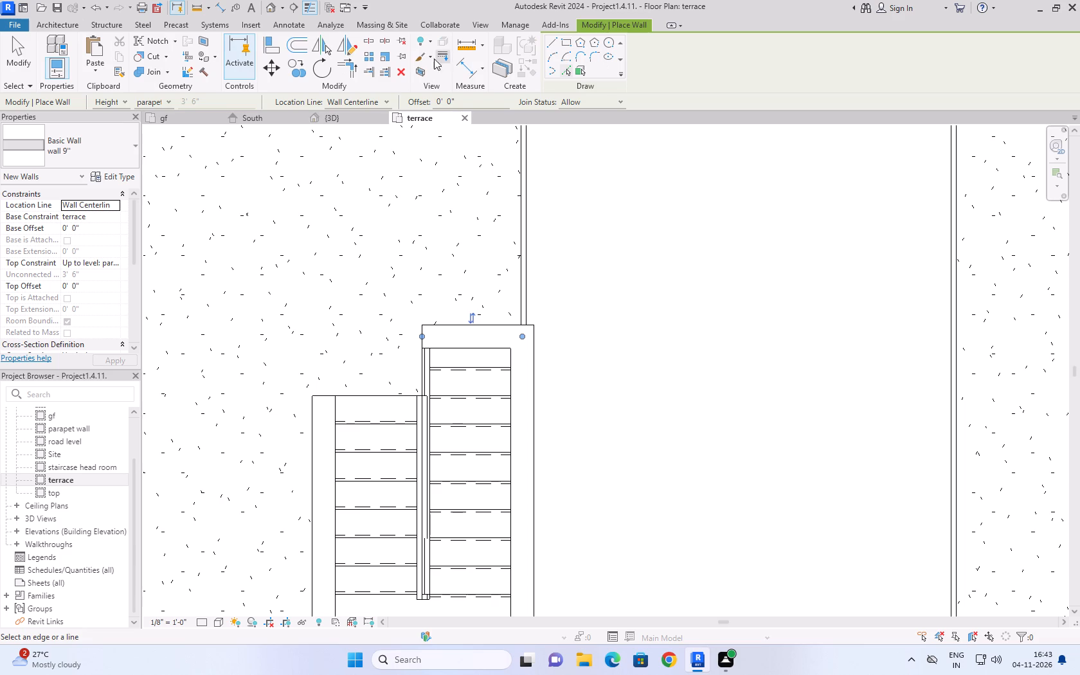
click(272, 40)
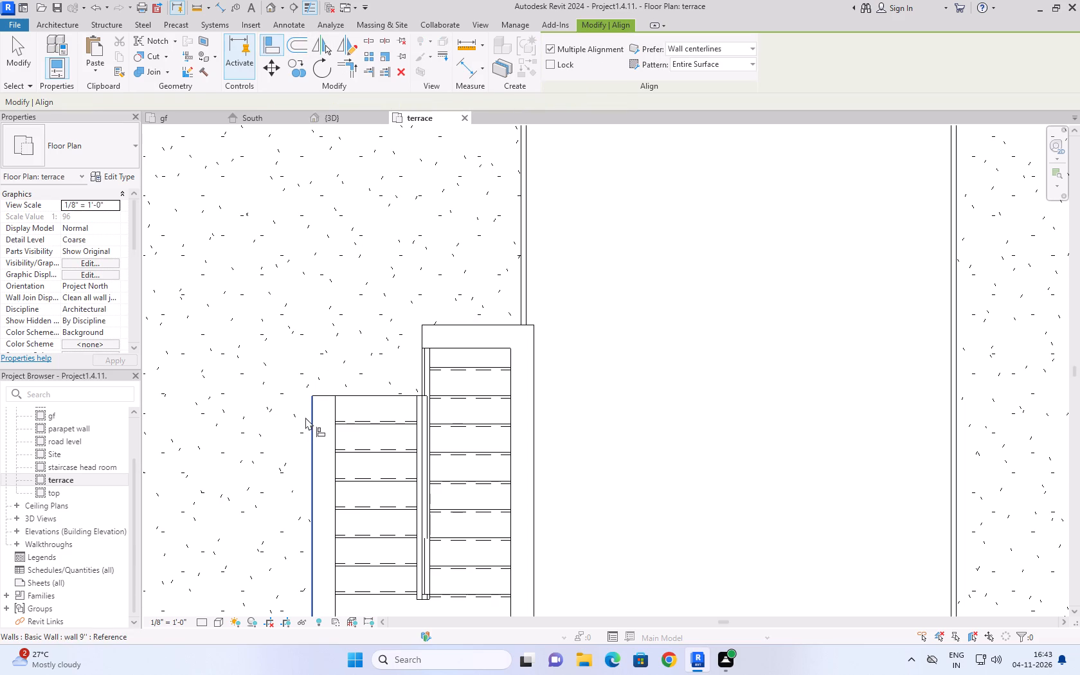
click(309, 431)
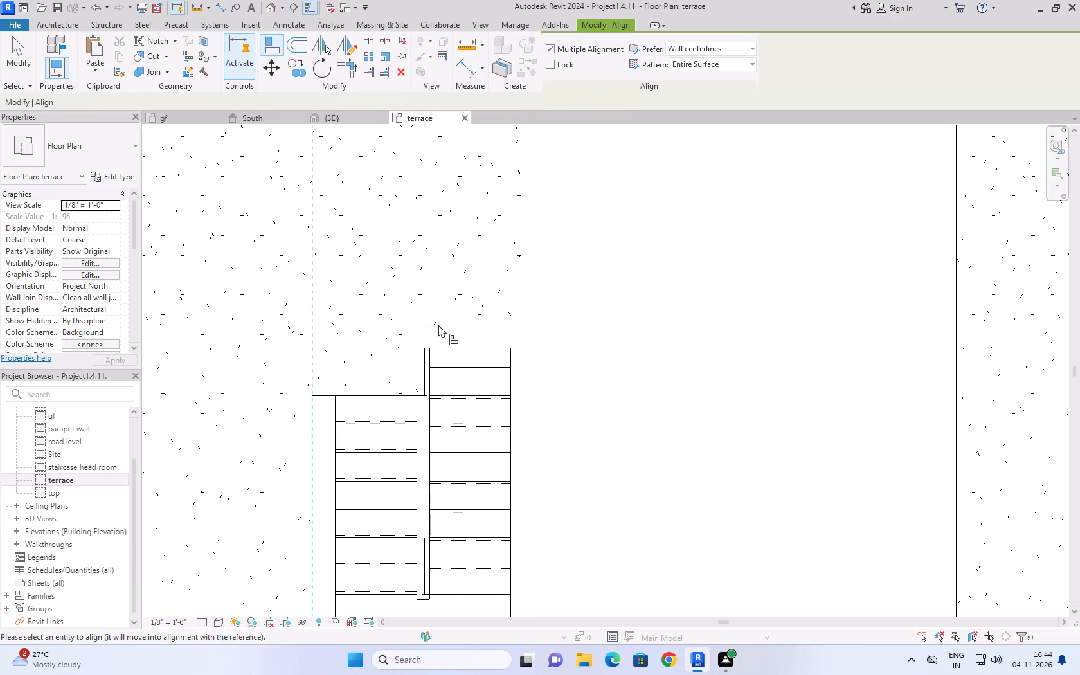
triple_click(438, 325)
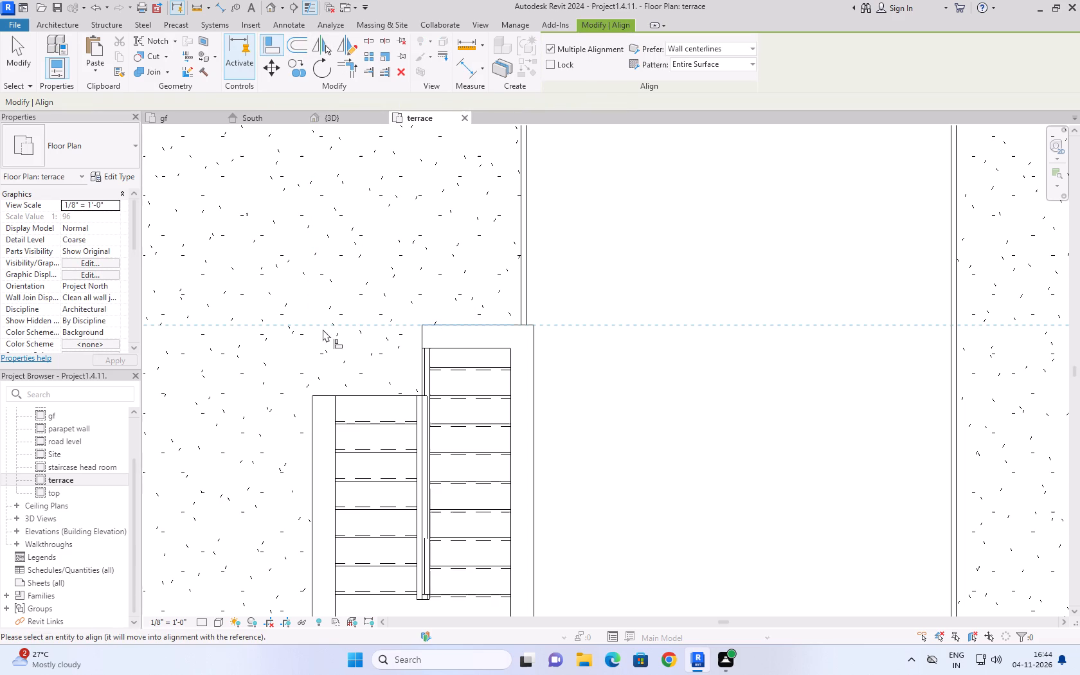
click(323, 395)
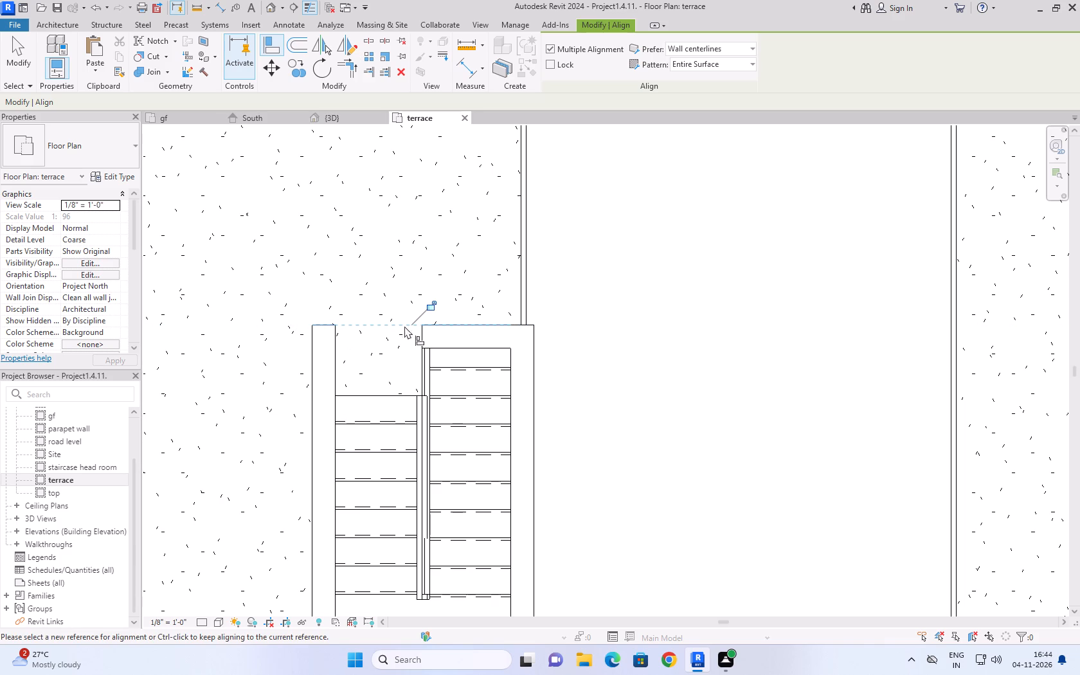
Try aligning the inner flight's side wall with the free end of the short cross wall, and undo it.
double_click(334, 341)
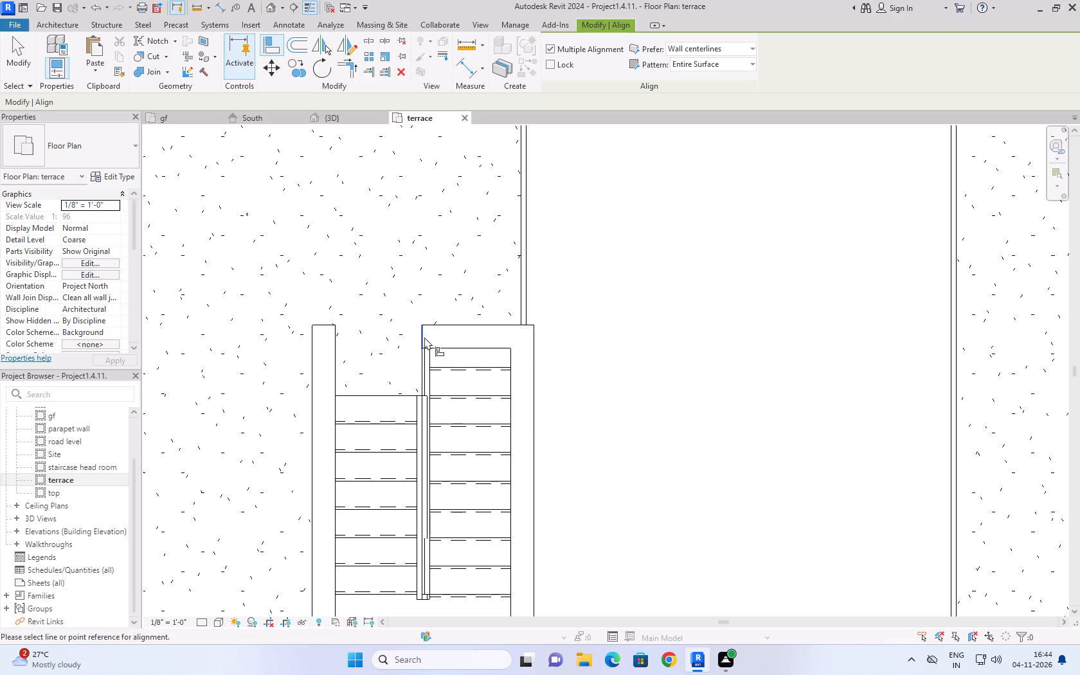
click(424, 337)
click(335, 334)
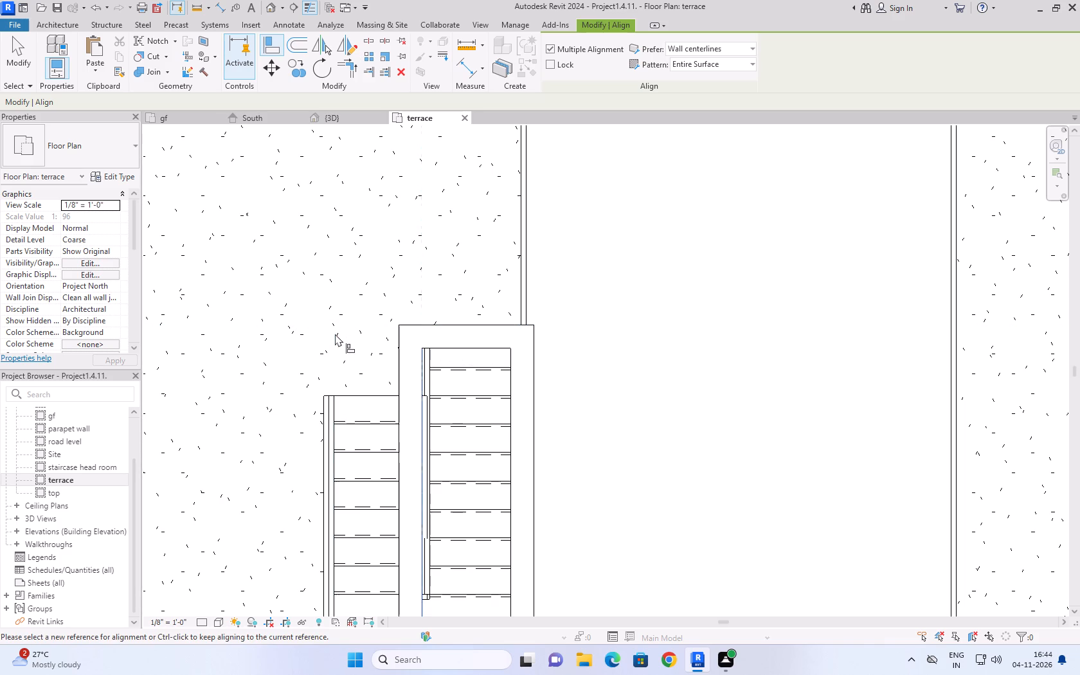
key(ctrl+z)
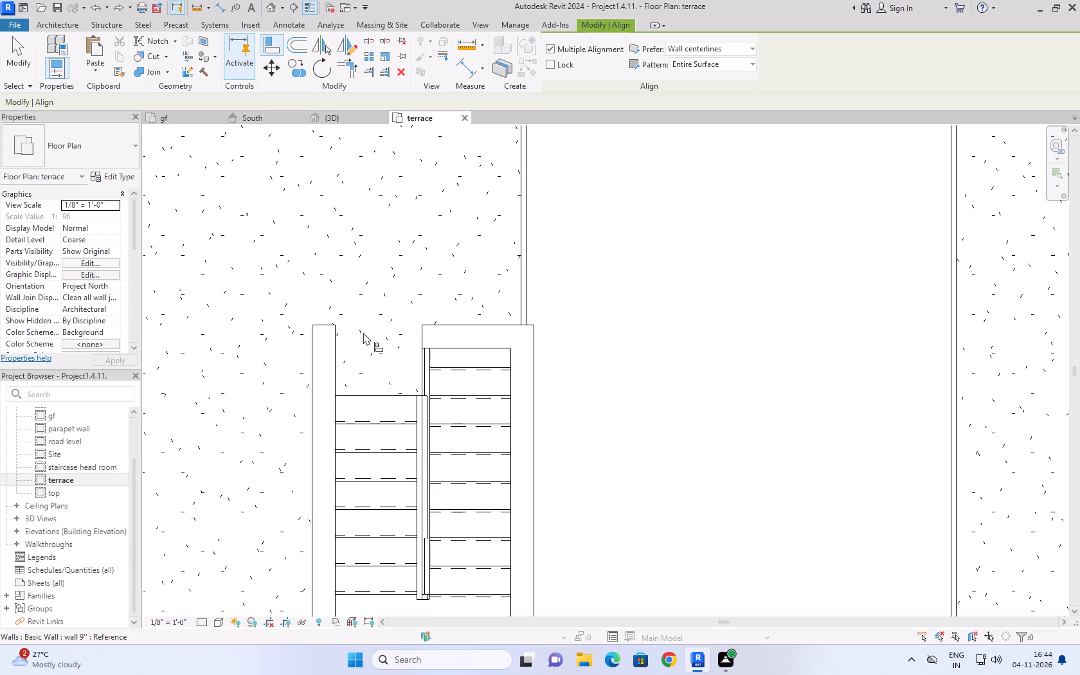
Align the short cross wall's free end to the inside face of the inner flight's wall, closing the enclosure.
double_click(337, 332)
click(422, 332)
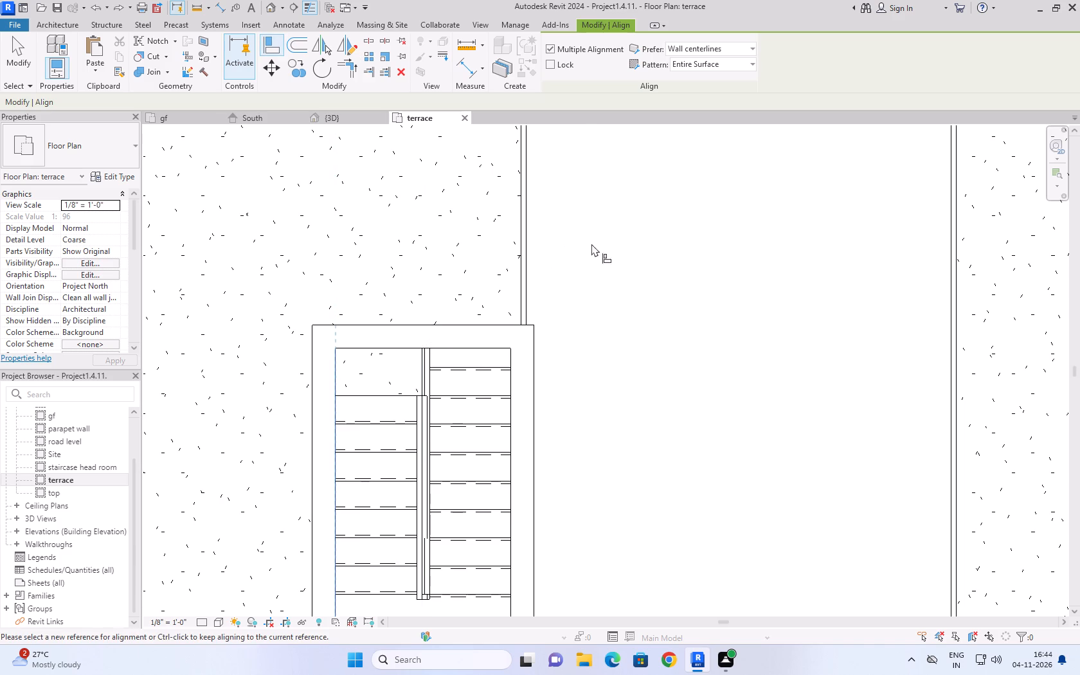
scroll(699, 242, down, 3)
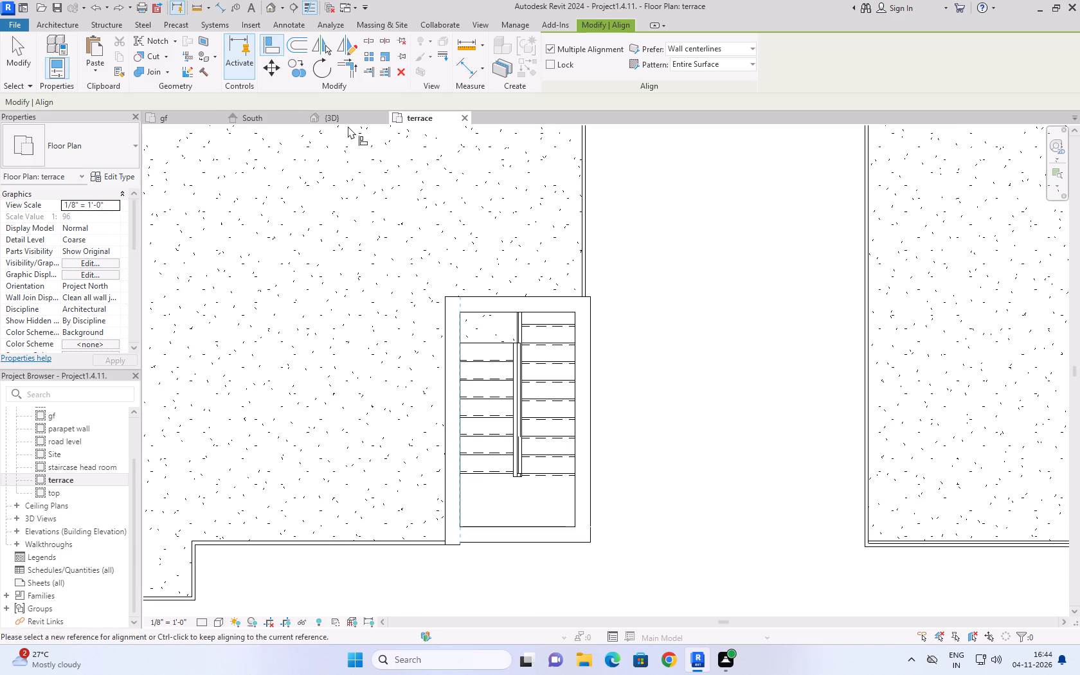
In 3D, stretch the outer stair flight's side wall down to the gf level, a base offset of -21' 0".
click(348, 118)
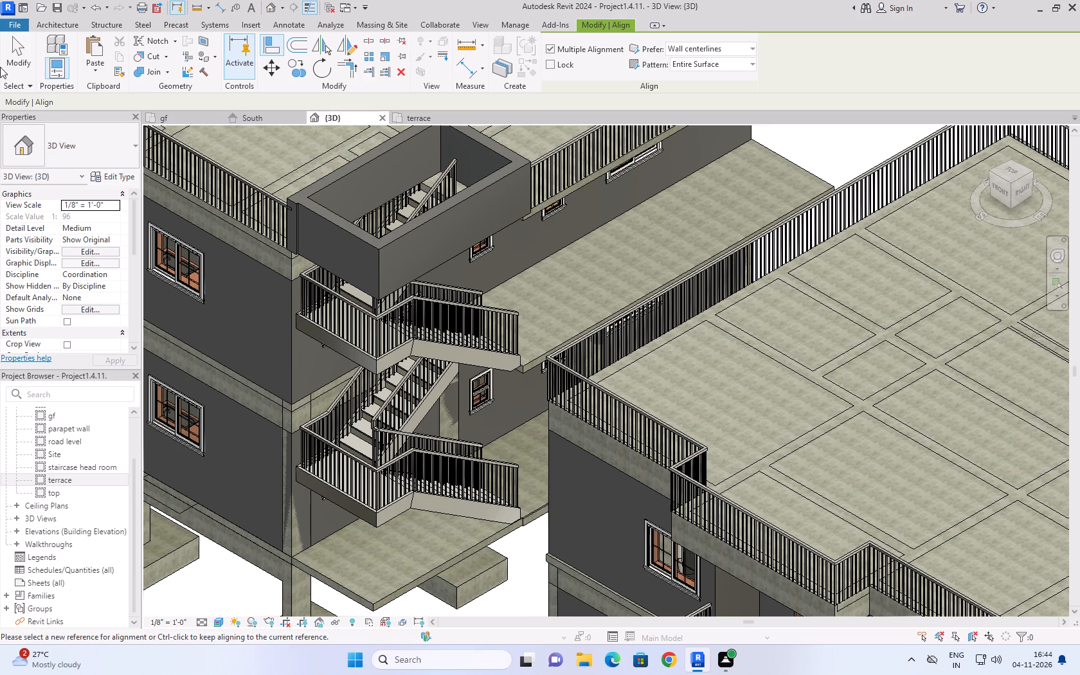
click(14, 52)
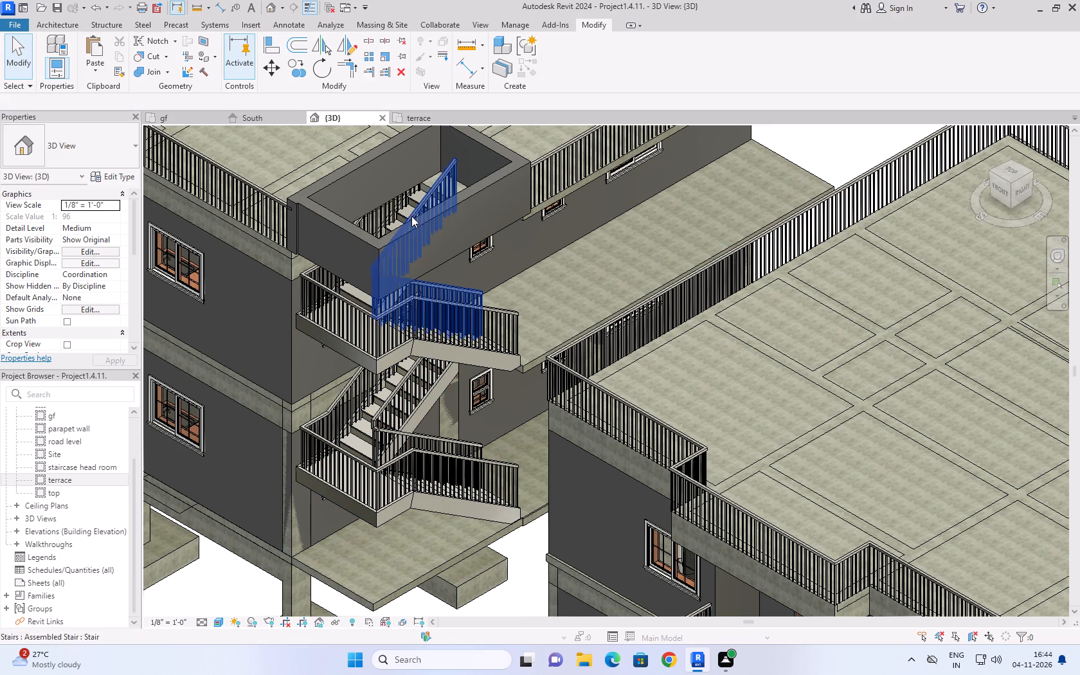
click(467, 247)
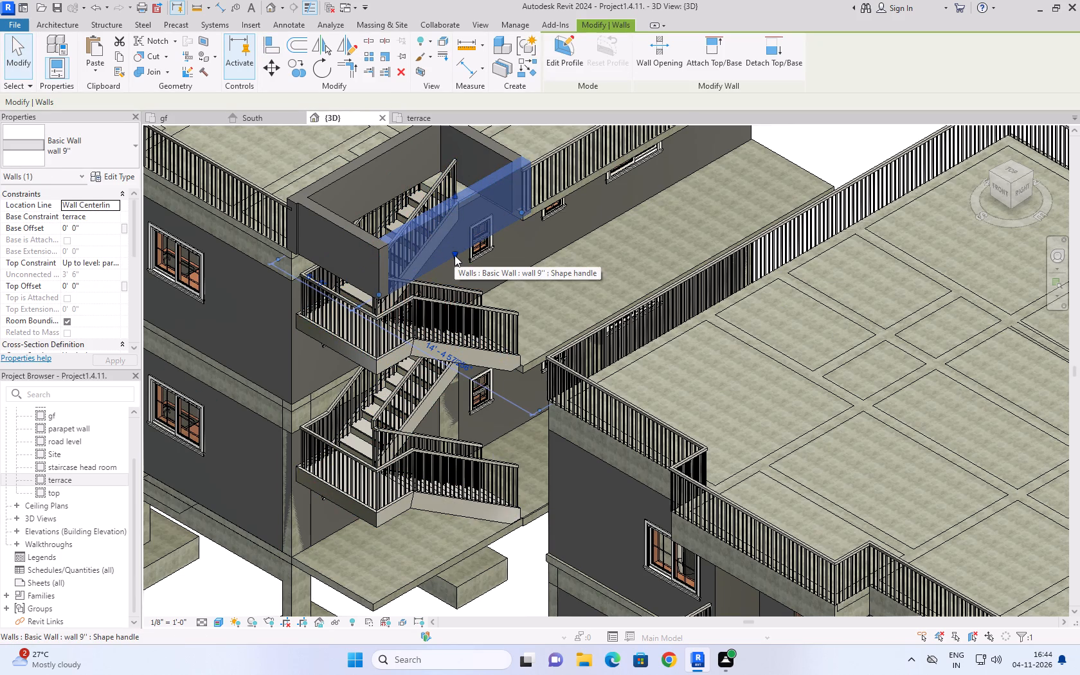
scroll(455, 255, down, 5)
drag(455, 255, 480, 383)
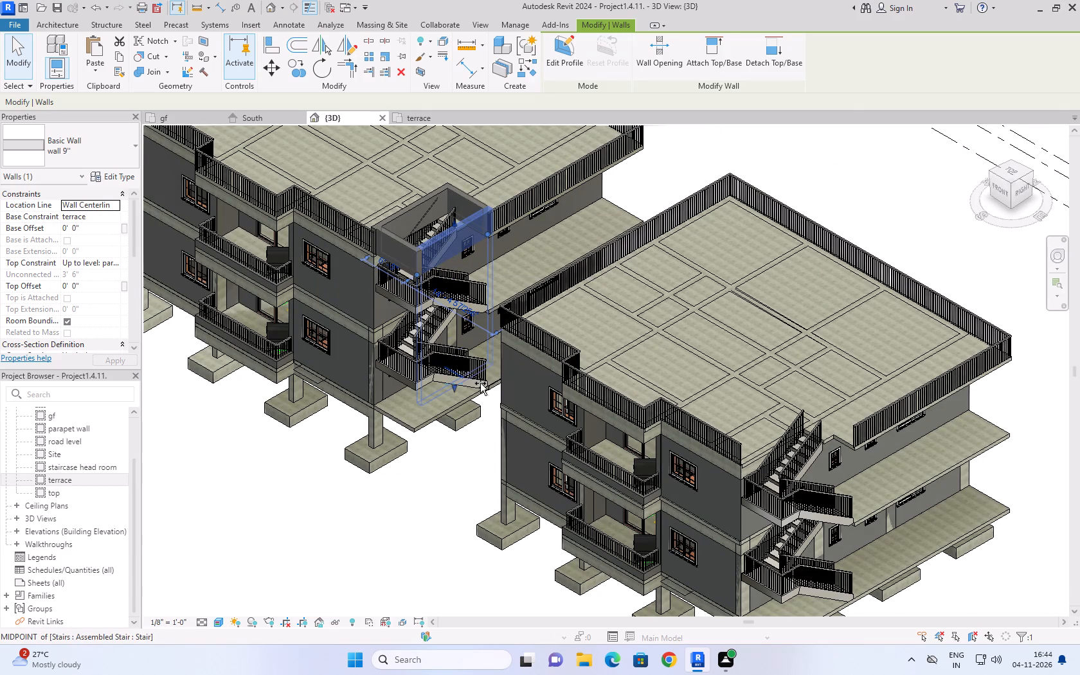
drag(480, 383, 490, 404)
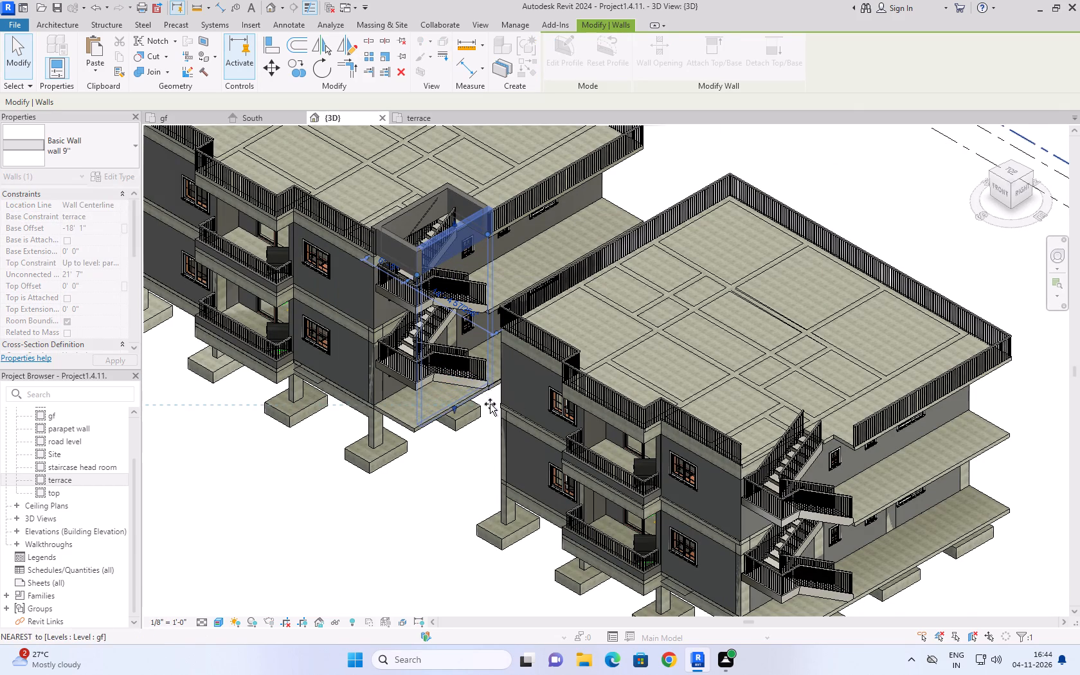
drag(490, 404, 491, 405)
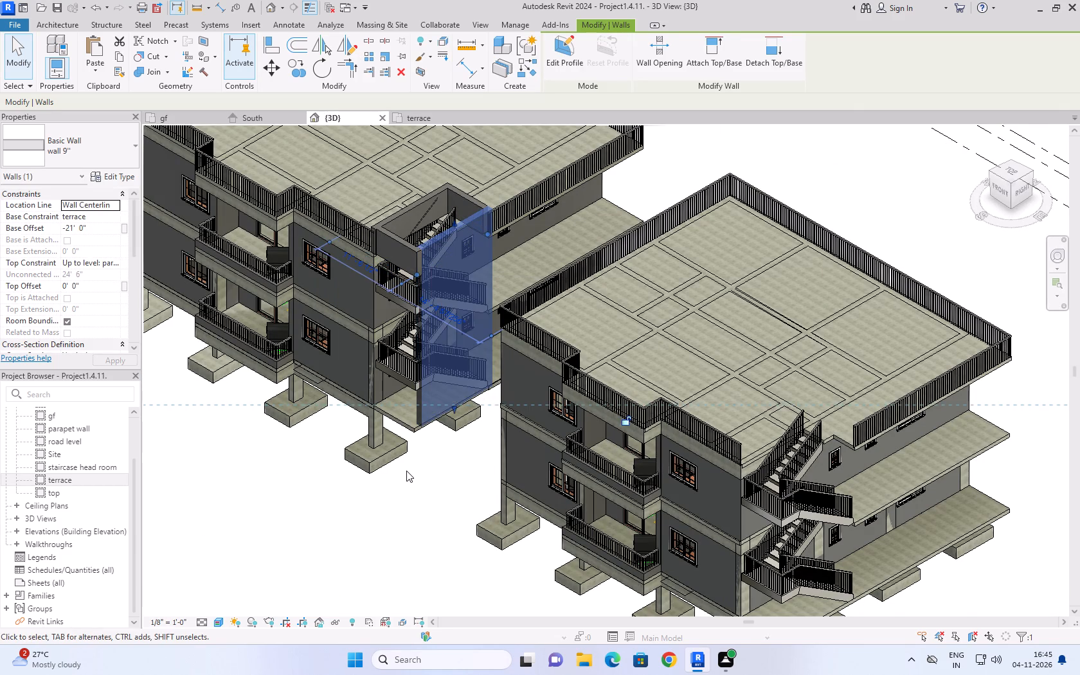
click(406, 471)
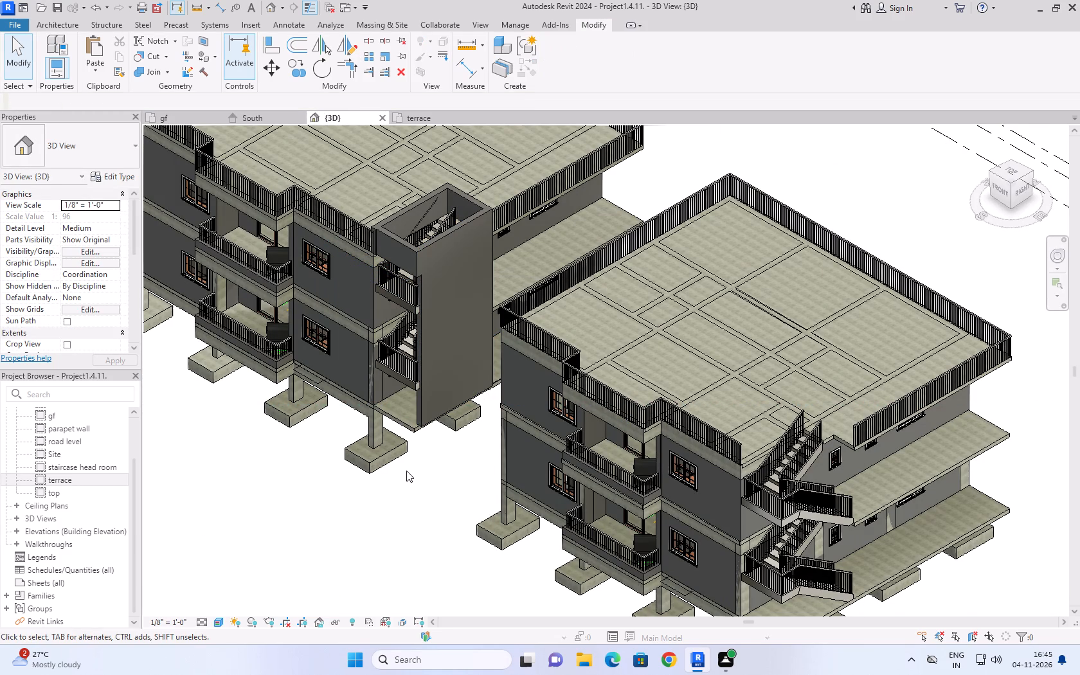
From the front view, stretch the landing's outer wall down to the gf level, a base offset of -21' 0".
shift+middle_drag(406, 471, 426, 469)
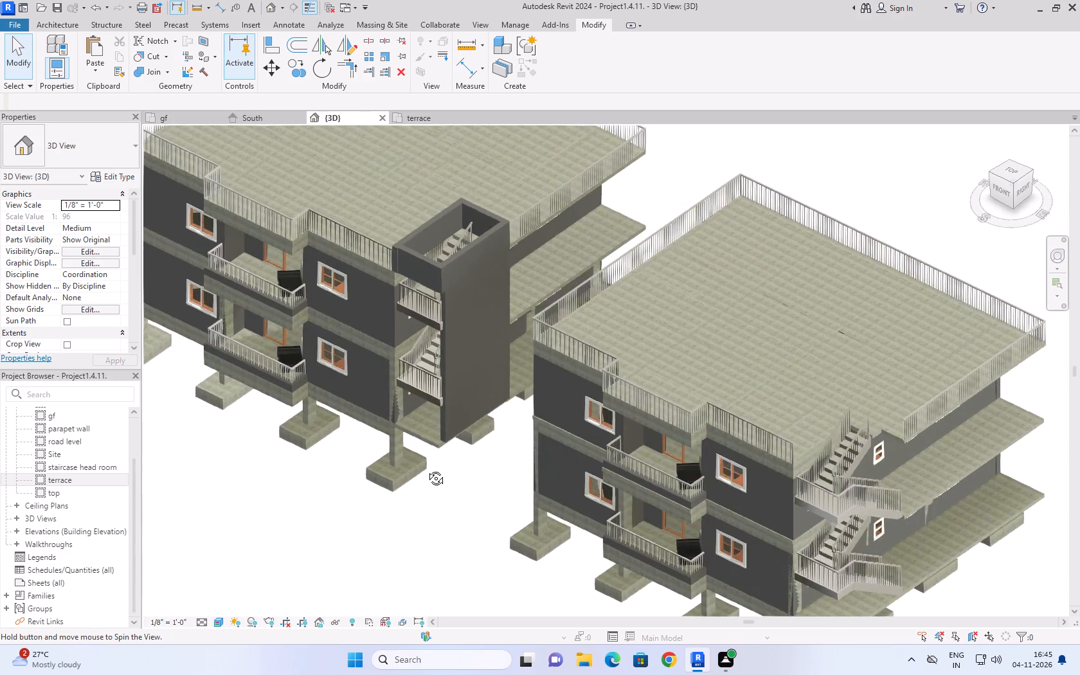
shift+middle_drag(426, 469, 492, 455)
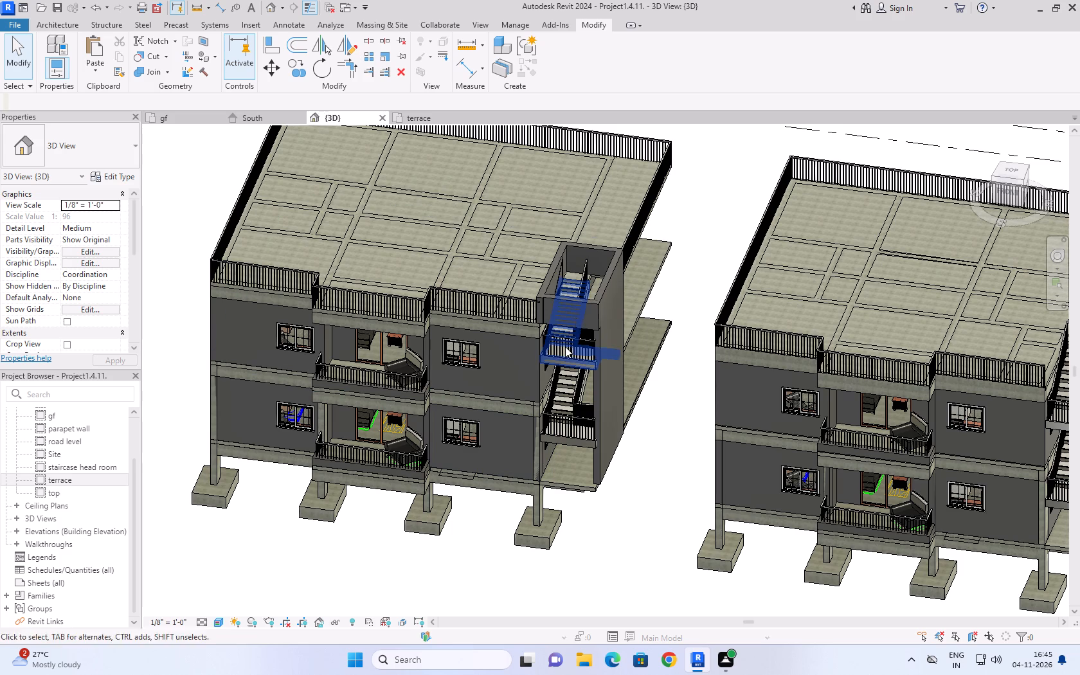
click(1013, 188)
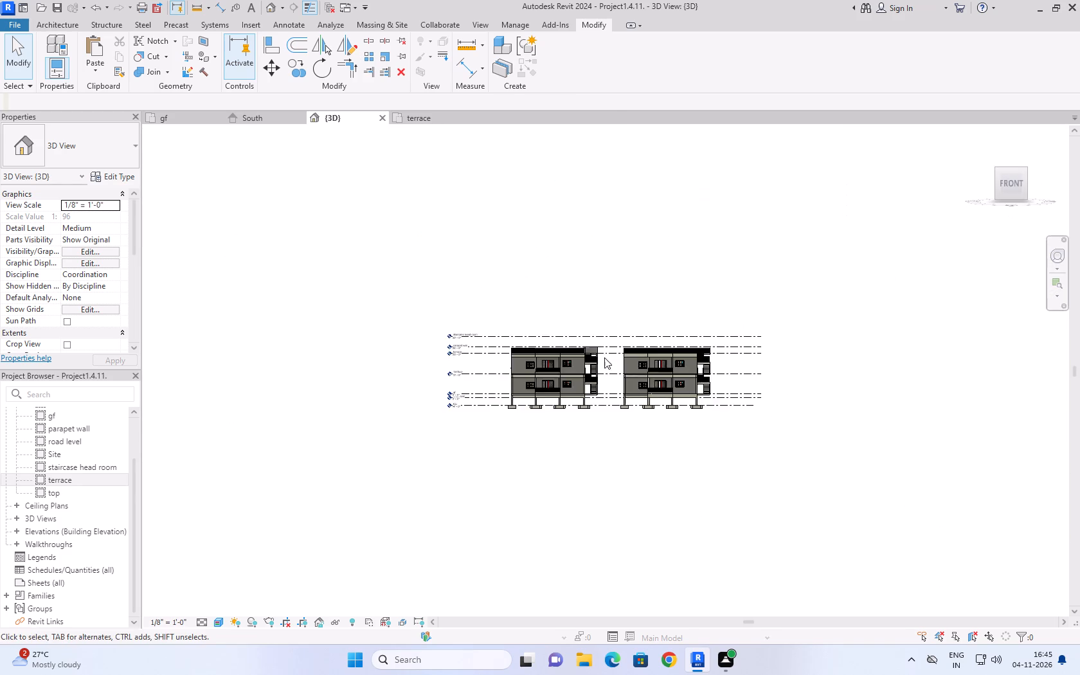
scroll(584, 359, up, 14)
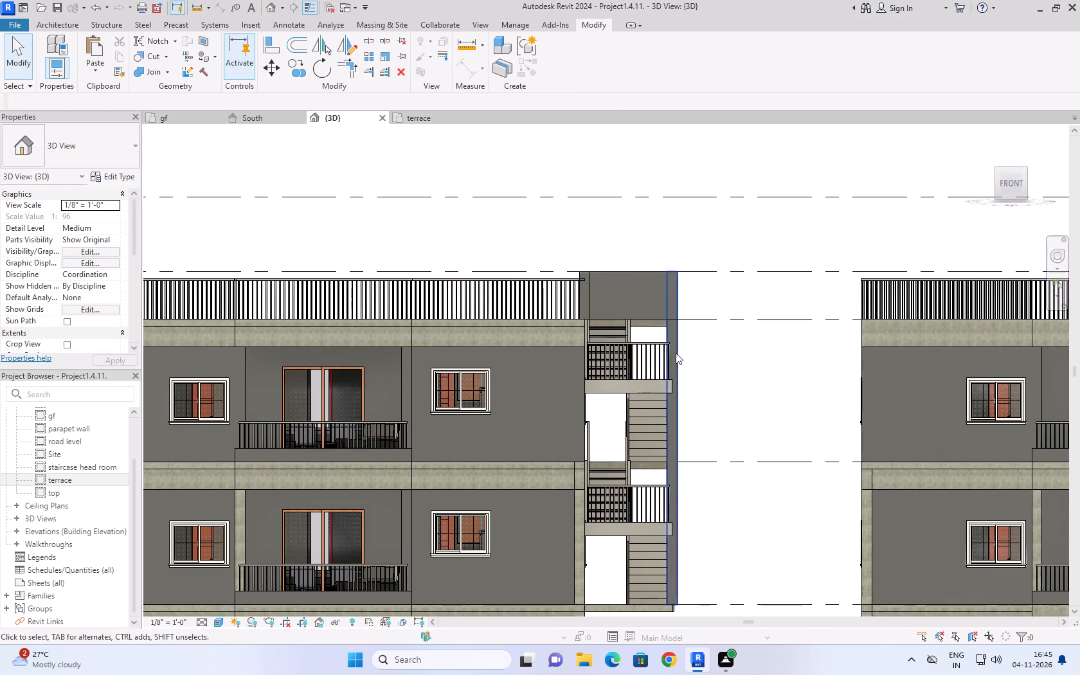
click(633, 318)
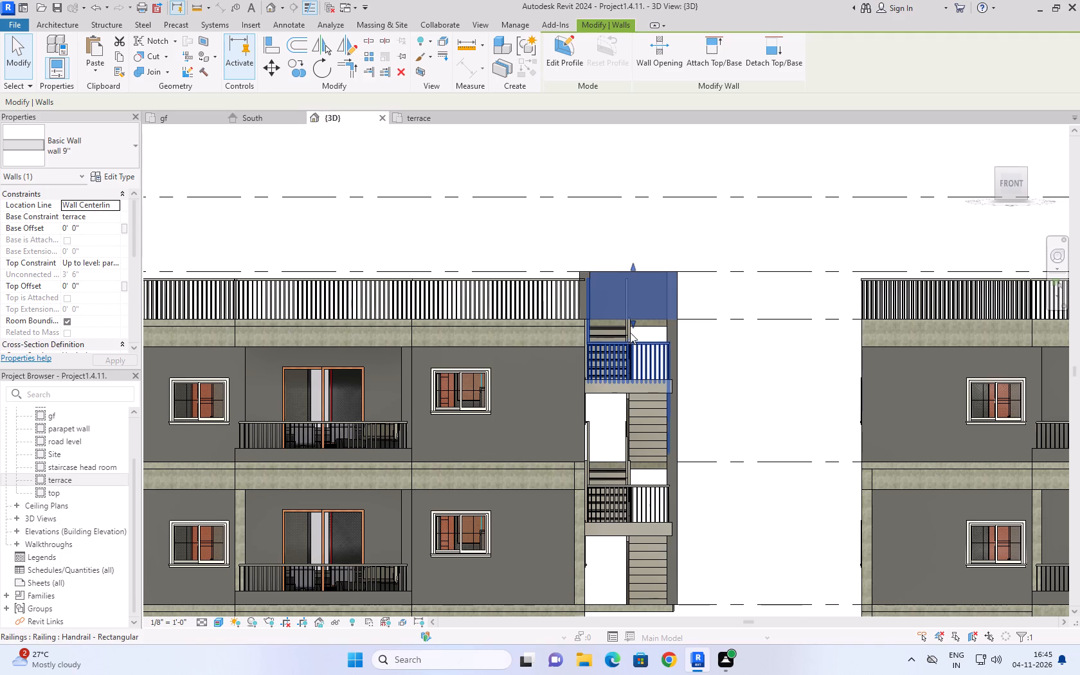
drag(631, 320, 624, 598)
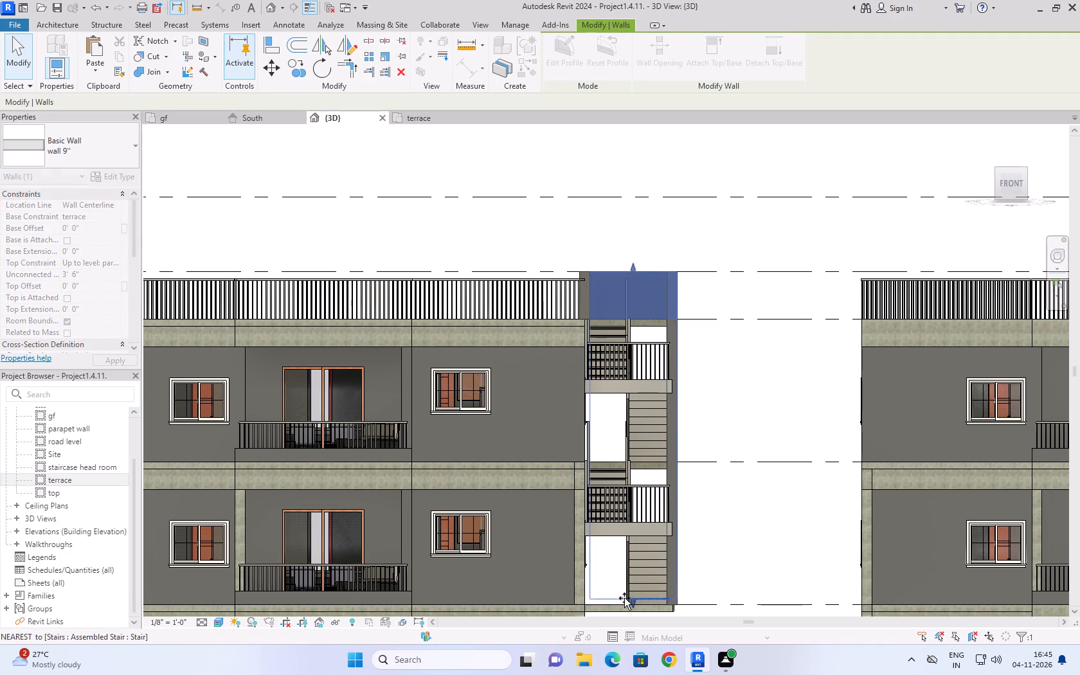
drag(624, 598, 624, 602)
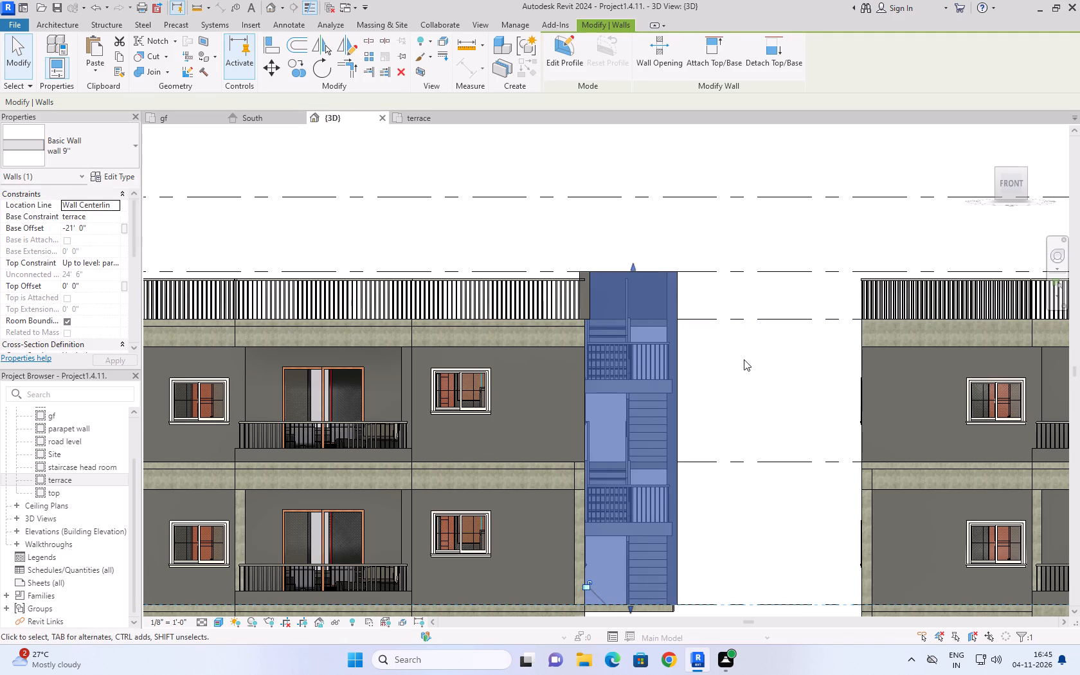
click(744, 359)
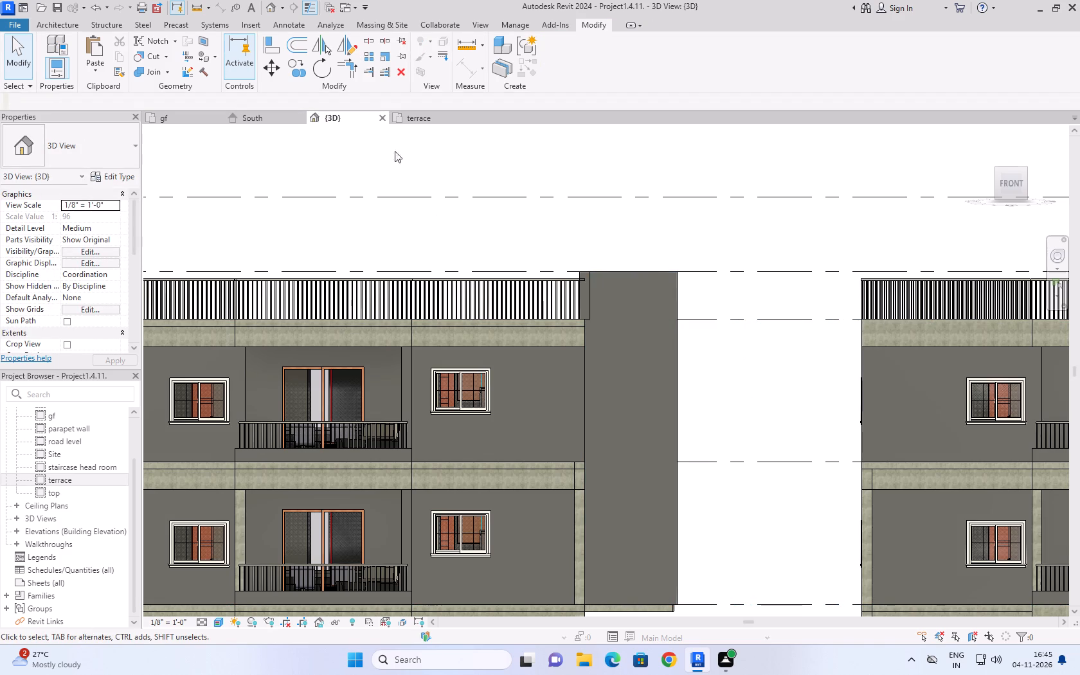
Examine the left-hand building's stair enclosure in 3D from the home view, including the short cross wall on the terrace.
click(414, 121)
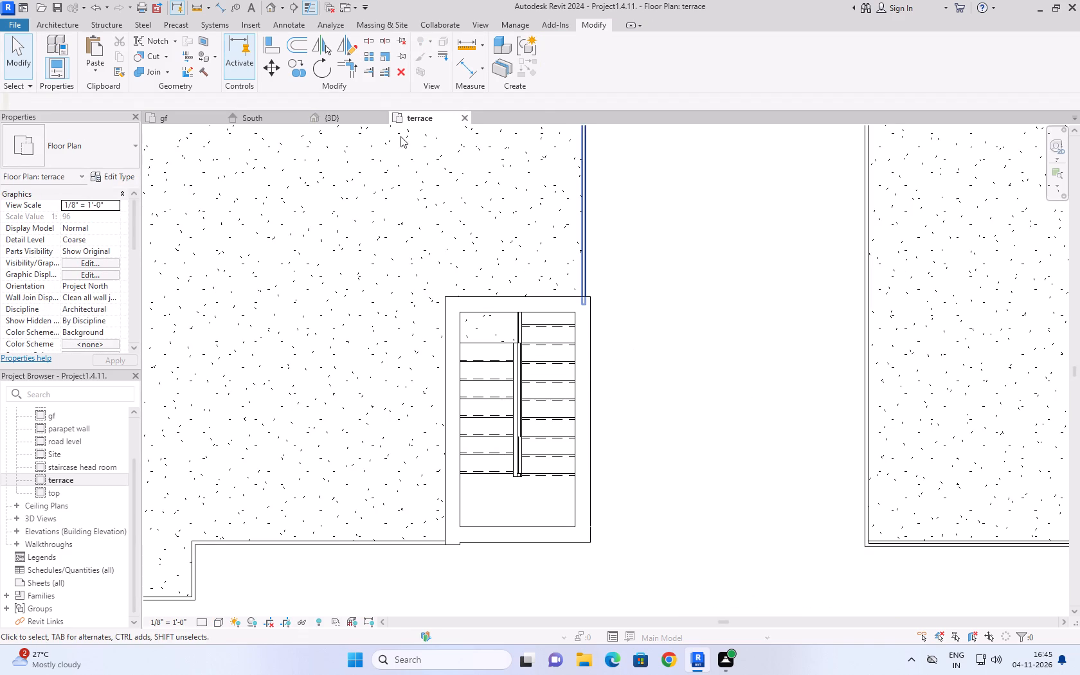
click(352, 117)
click(982, 136)
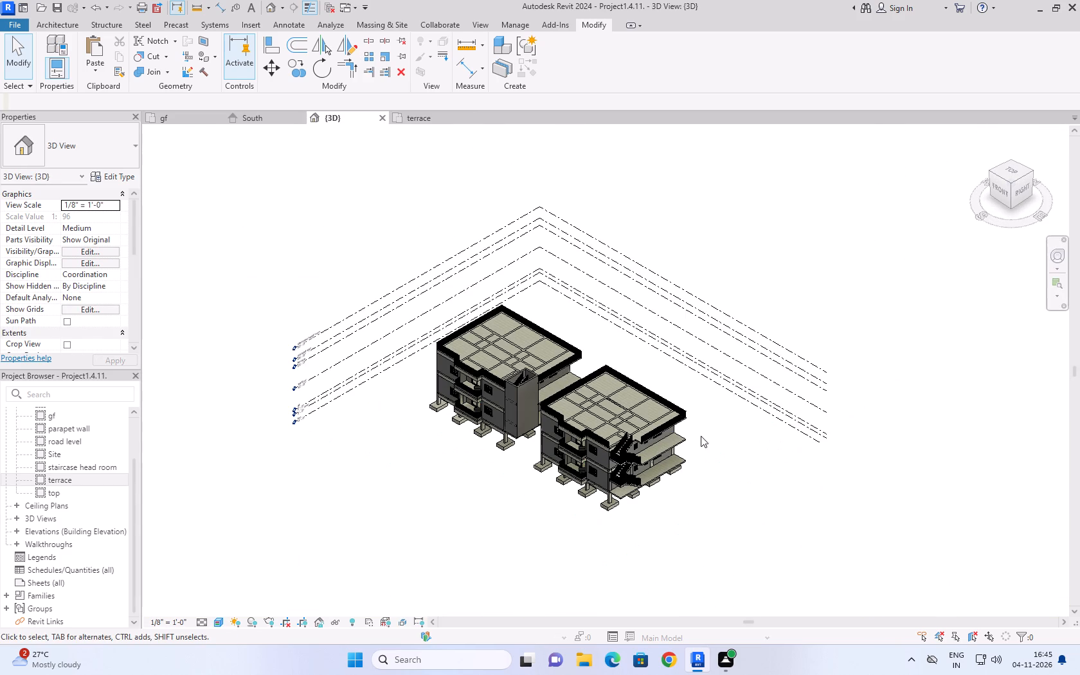
scroll(528, 433, up, 4)
scroll(537, 317, up, 9)
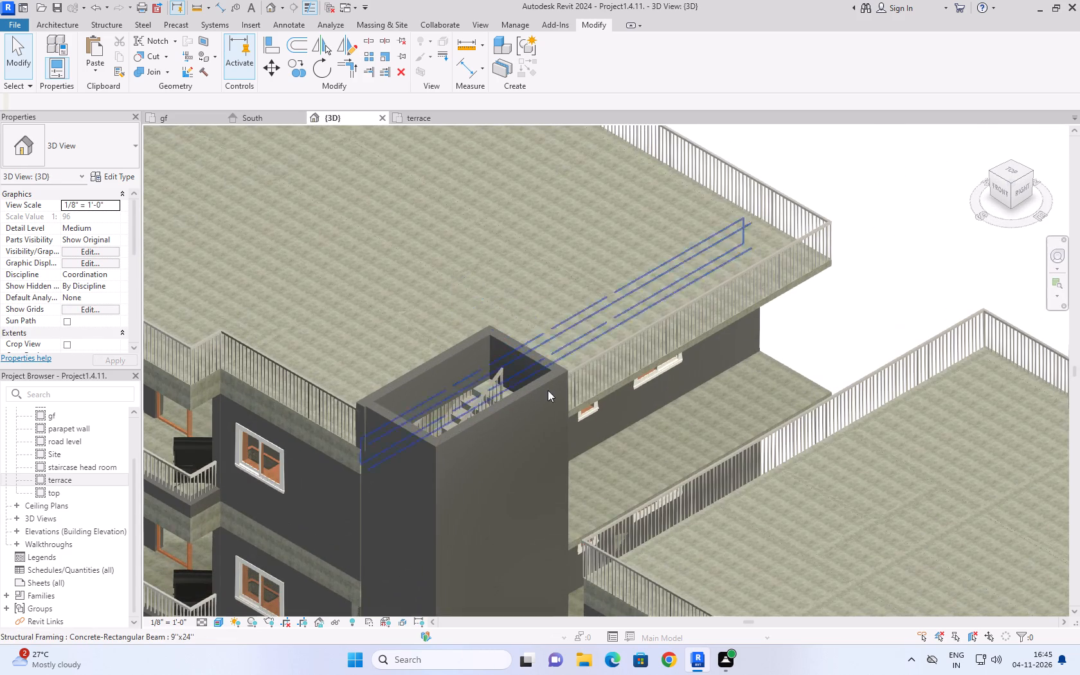
scroll(551, 393, up, 4)
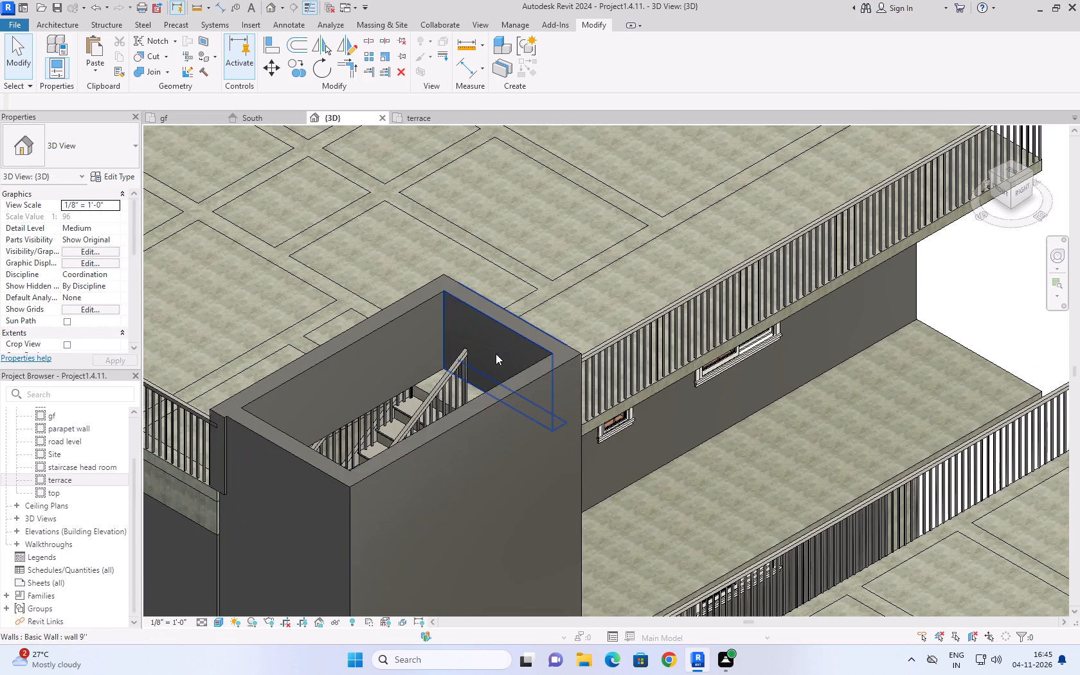
click(505, 325)
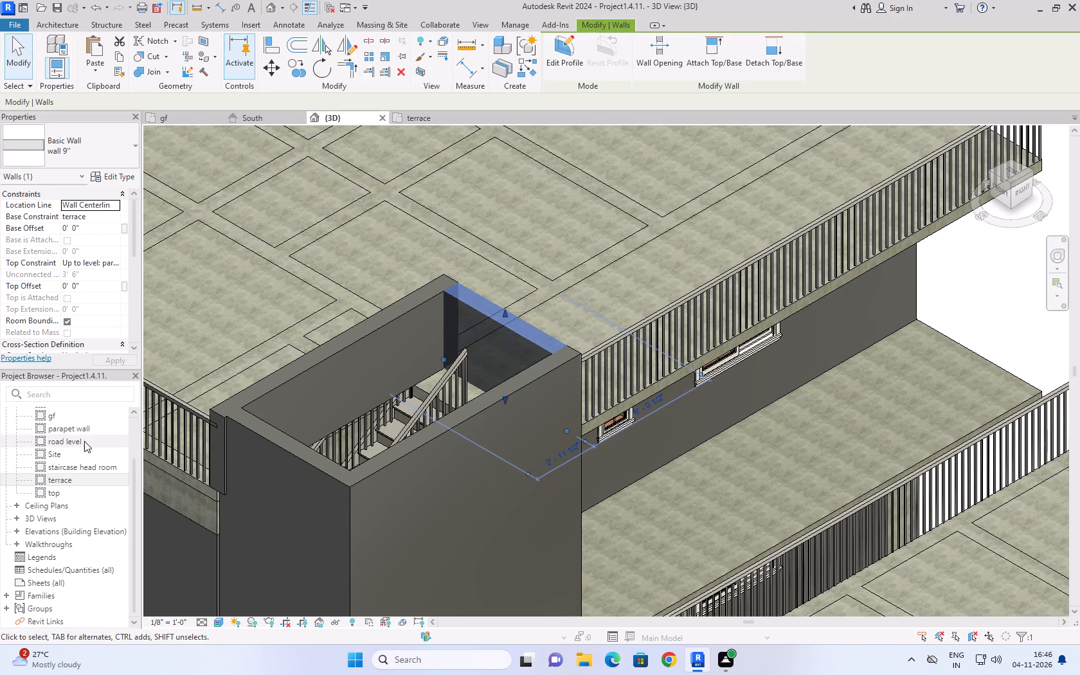
Raise the 9" wall beside the inner stair flight by setting its top constraint to the staircase head room level.
click(67, 469)
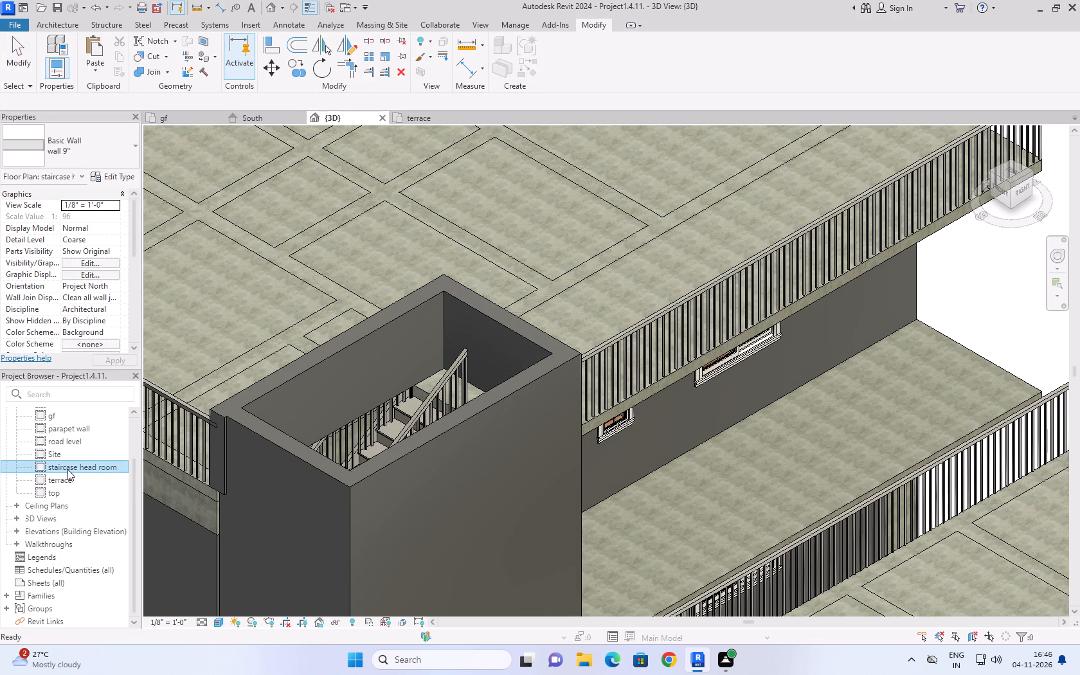
click(274, 381)
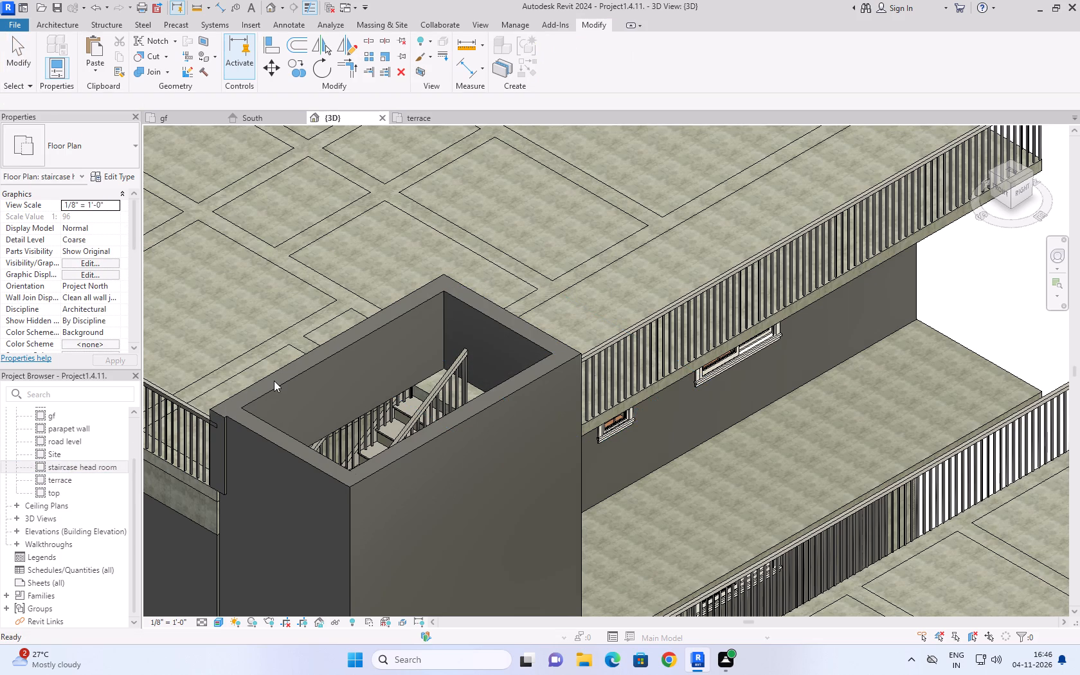
click(310, 357)
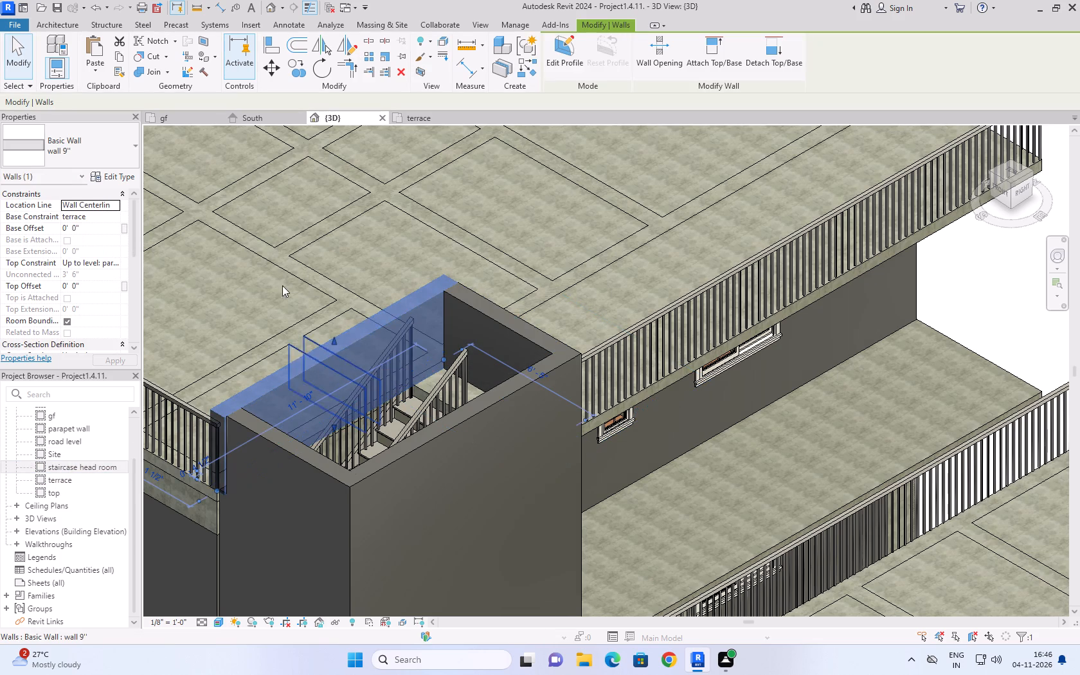
click(114, 215)
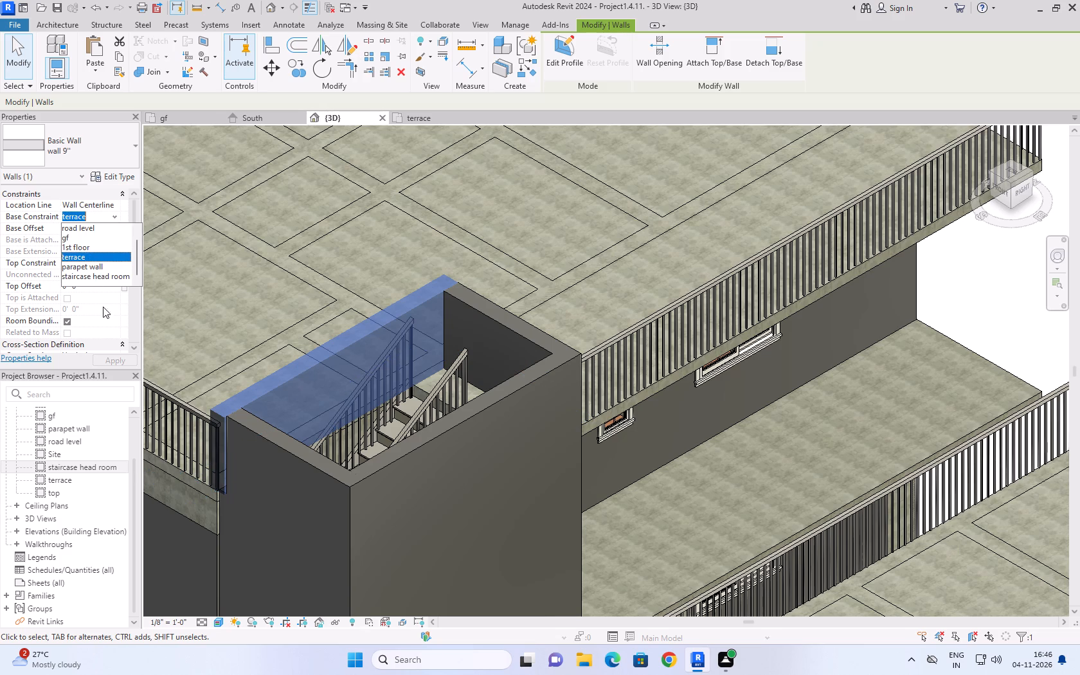
click(176, 244)
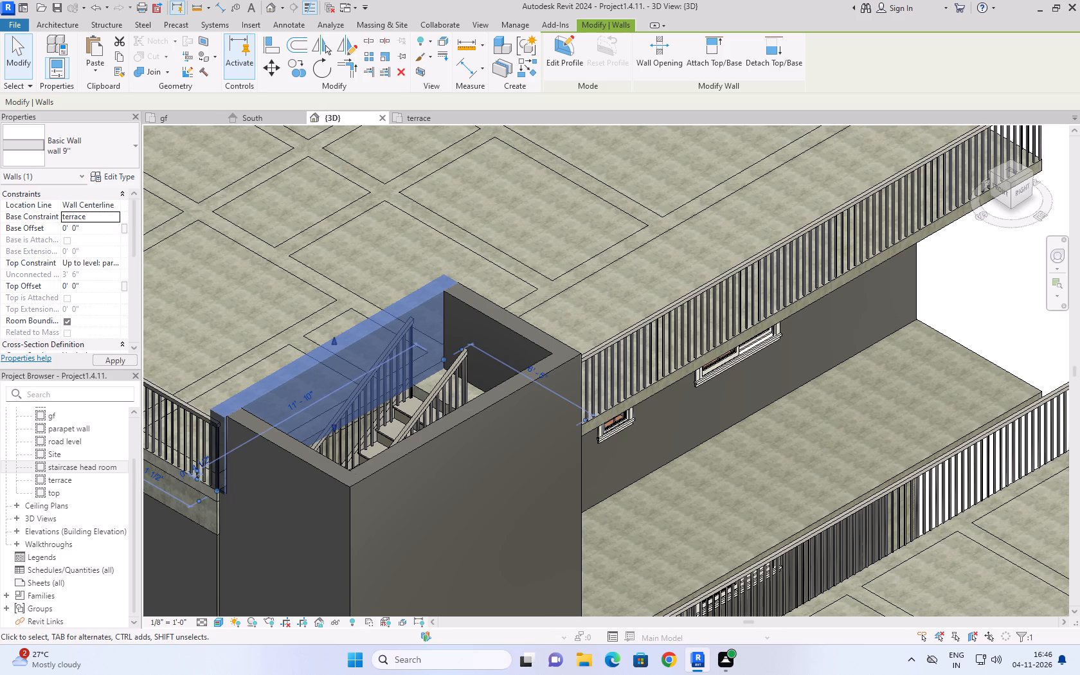
click(114, 262)
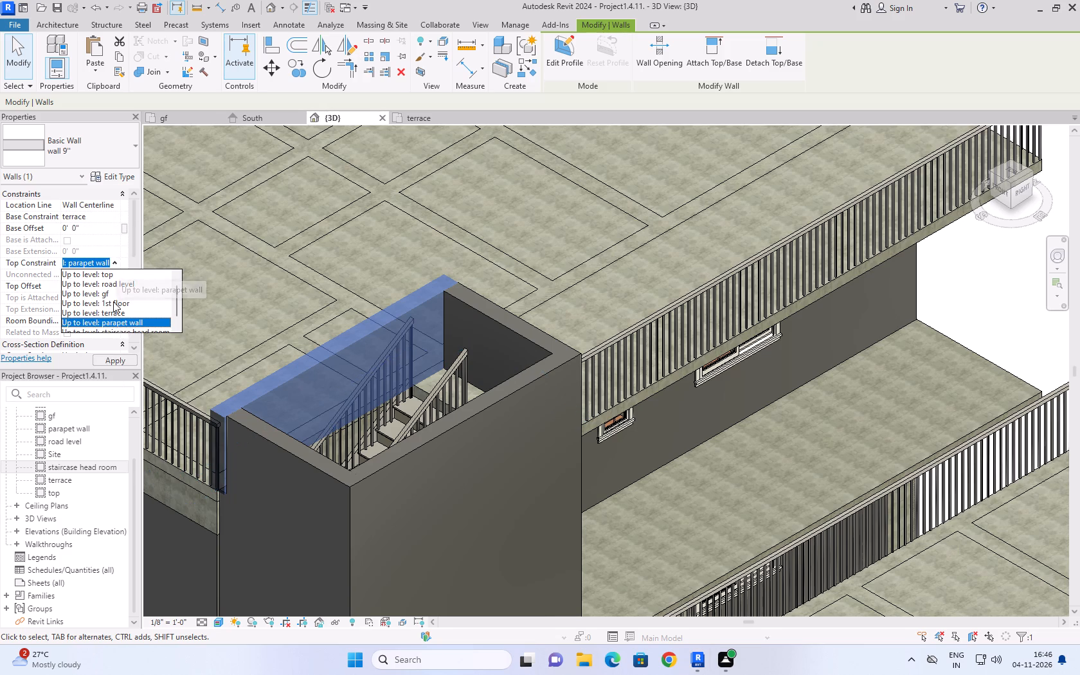
scroll(113, 303, down, 3)
click(120, 327)
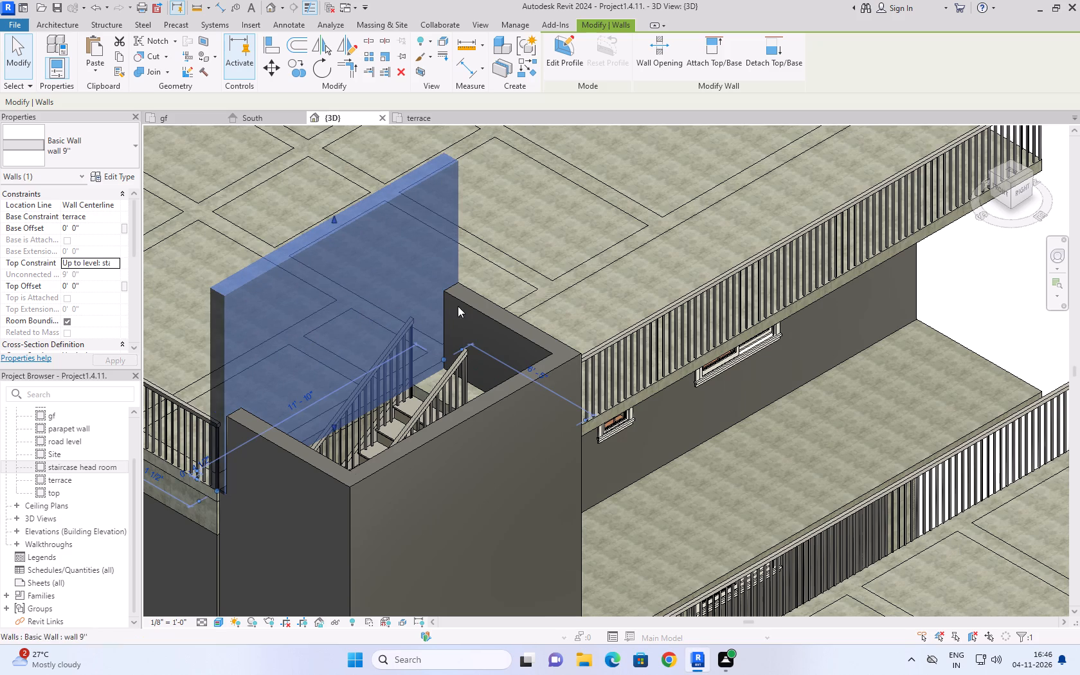
Set the top constraint of the stair enclosure's short cross wall on the terrace to the staircase head room level.
click(476, 303)
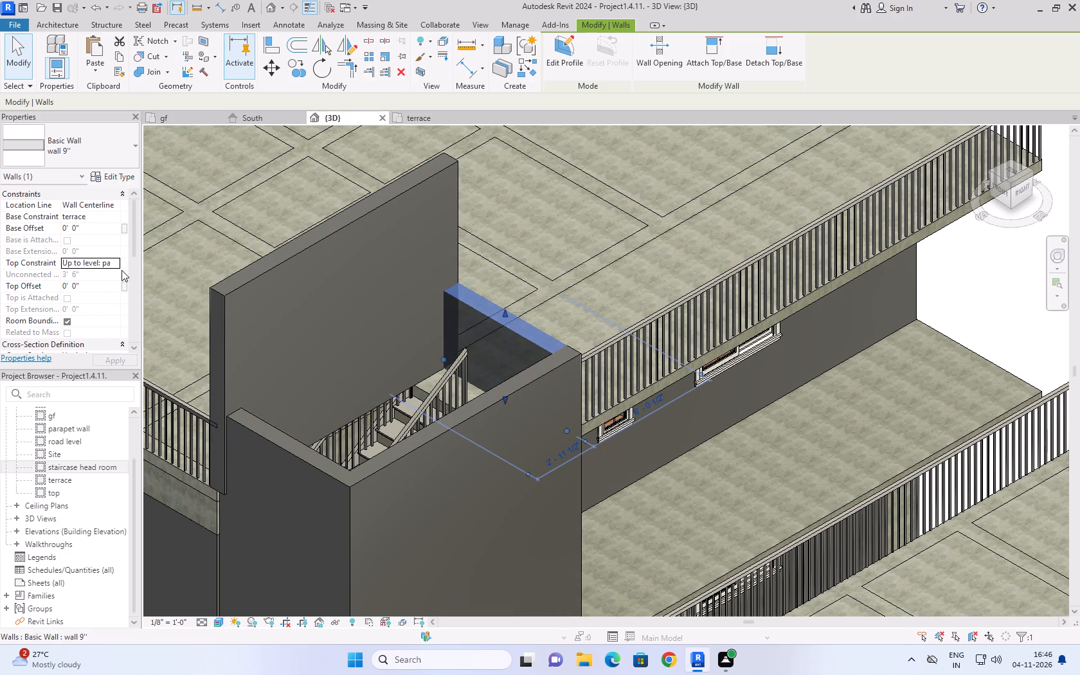
click(119, 260)
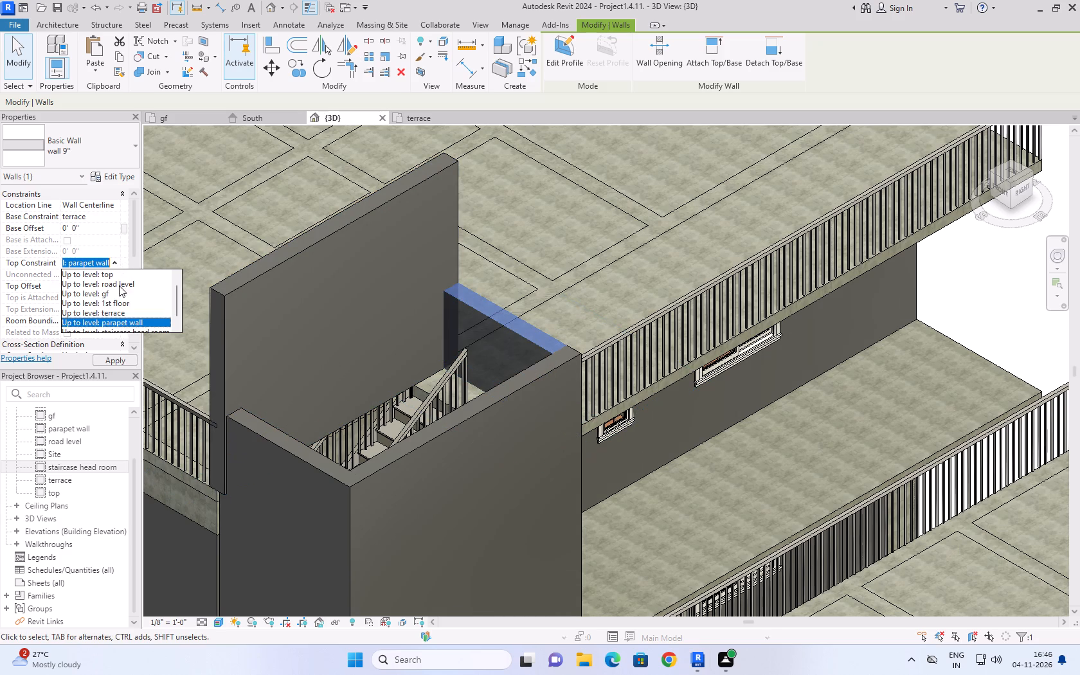
scroll(120, 321, down, 3)
click(120, 321)
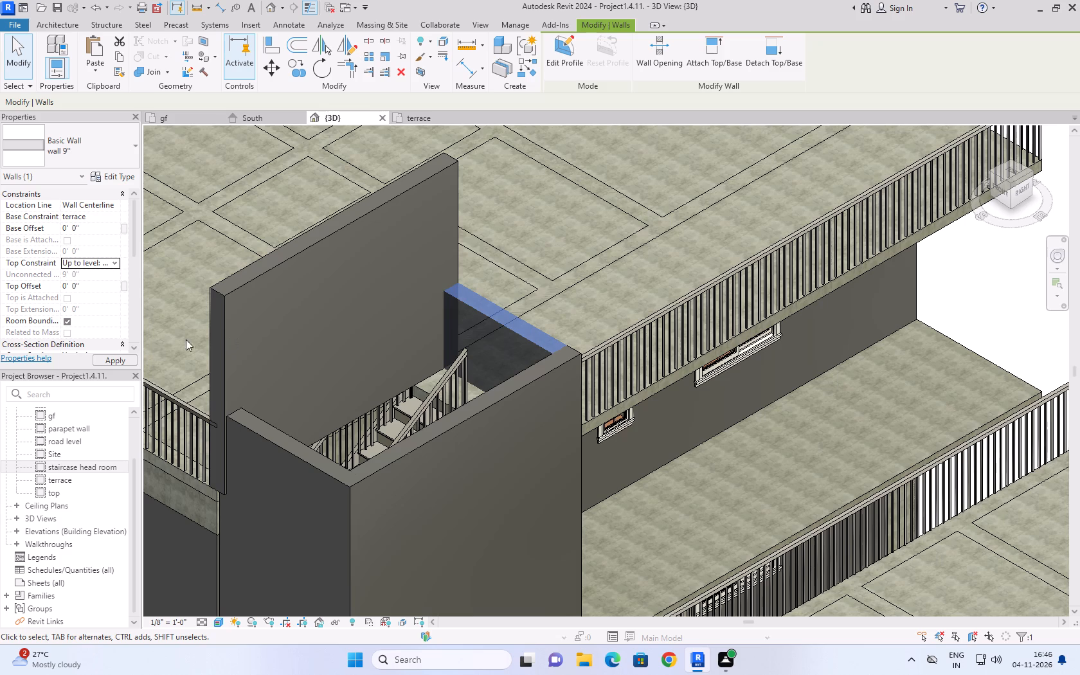
Set the top constraint of the landing's outer wall to the staircase head room level.
click(310, 458)
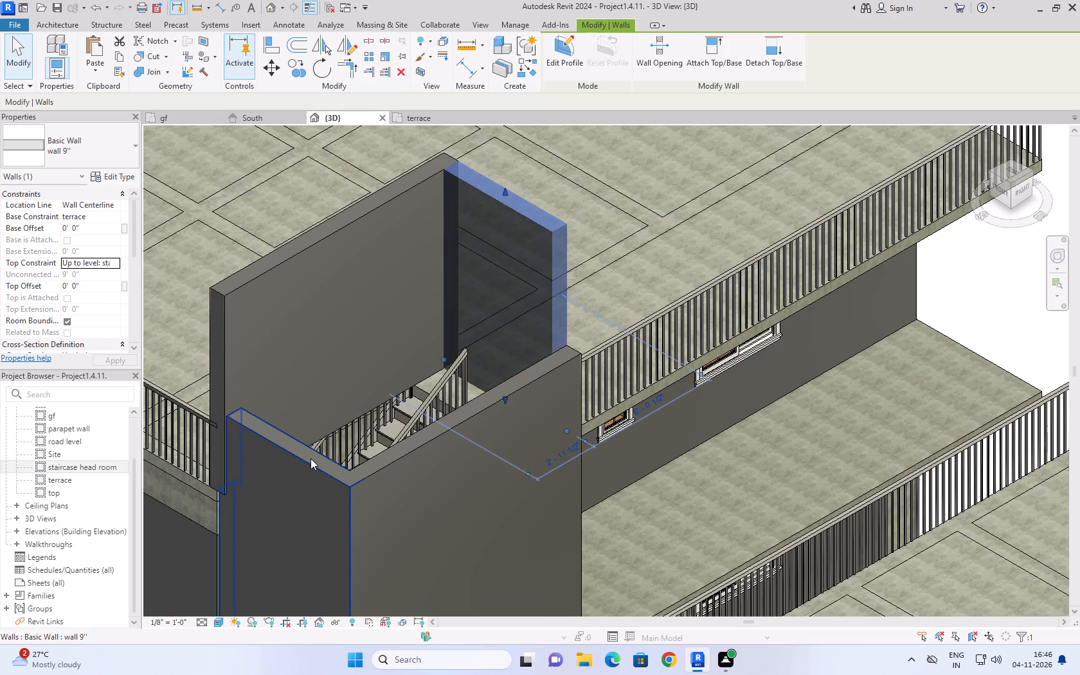
click(113, 264)
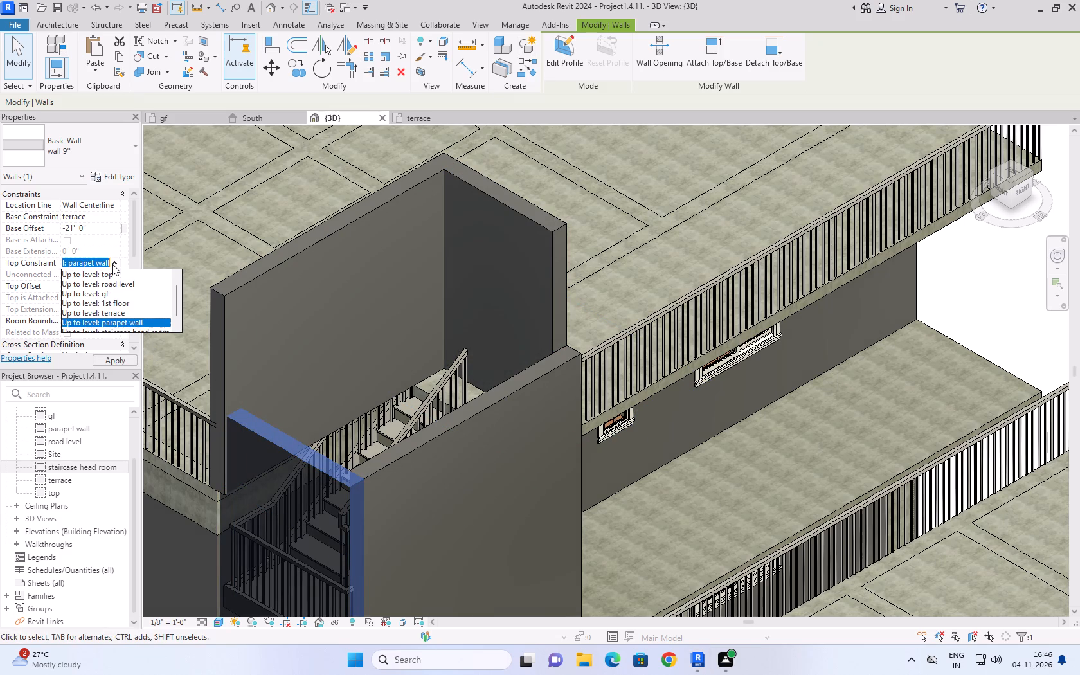
scroll(118, 321, down, 2)
click(118, 321)
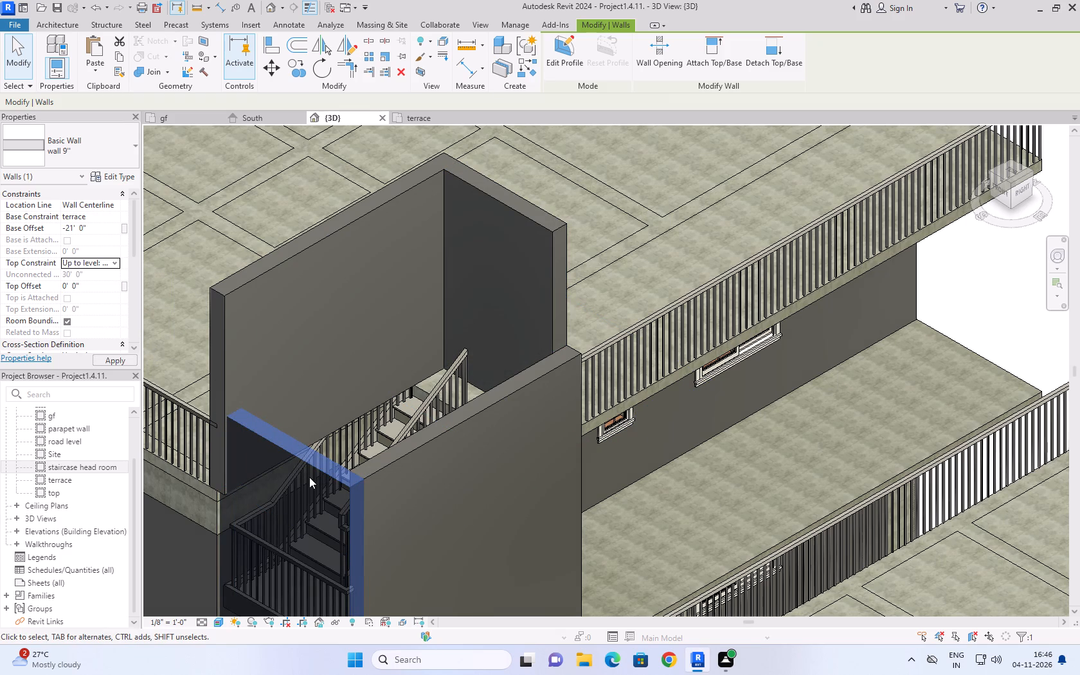
Set the top constraint of the outer stair flight's side wall to staircase head room and check the raised enclosure in 3D.
click(484, 405)
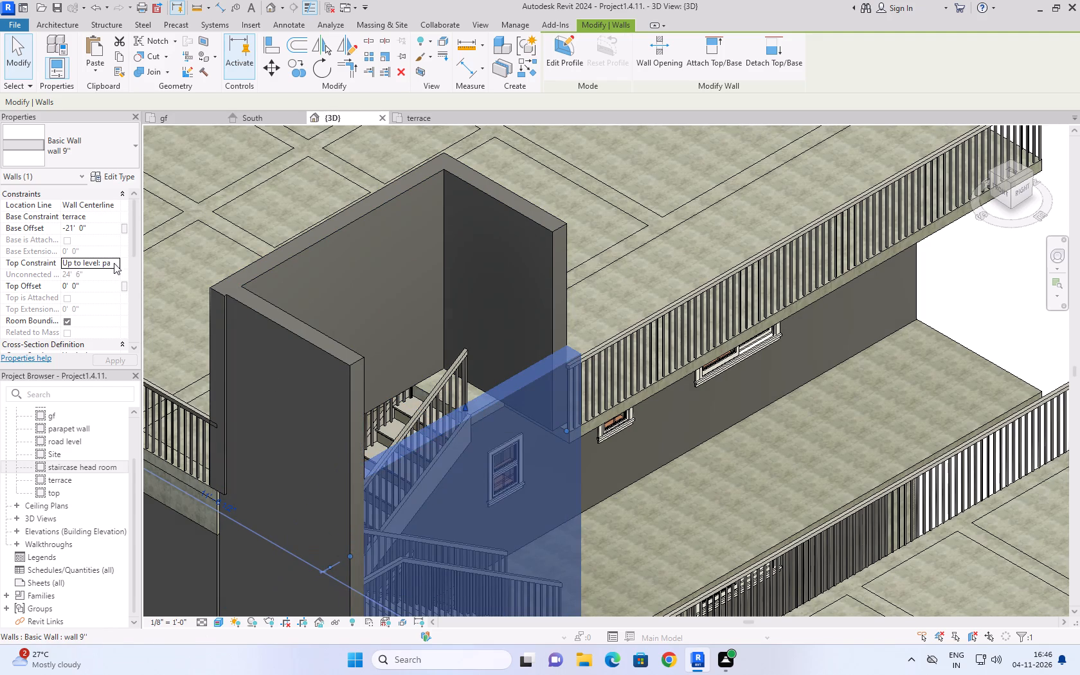
click(114, 263)
scroll(120, 328, down, 2)
click(120, 325)
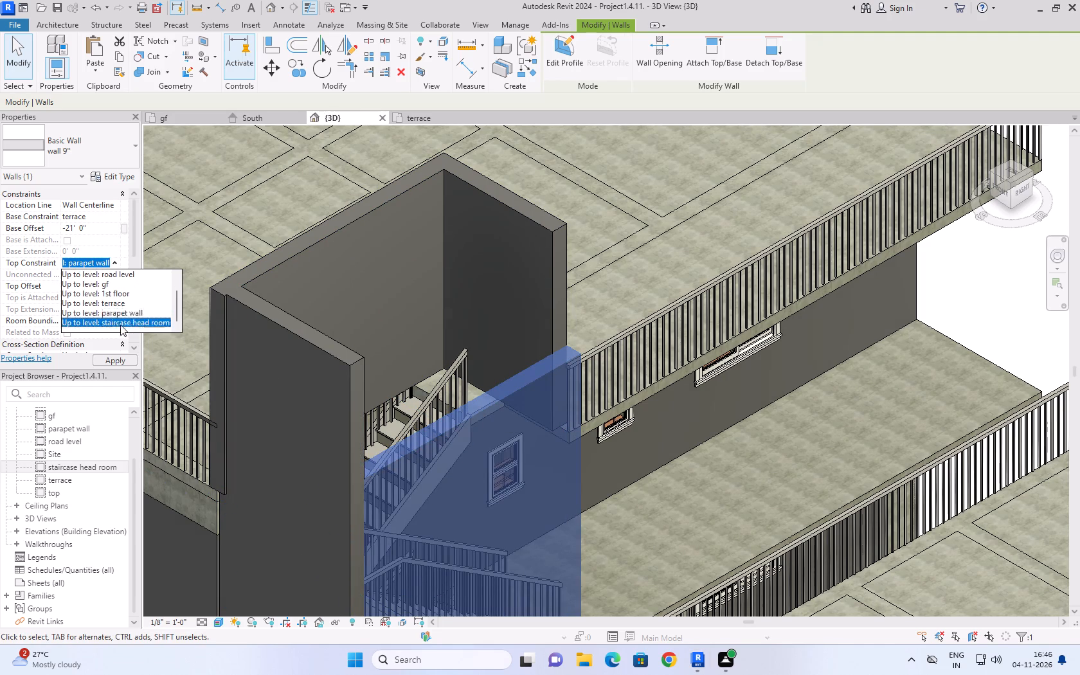
scroll(250, 216, down, 9)
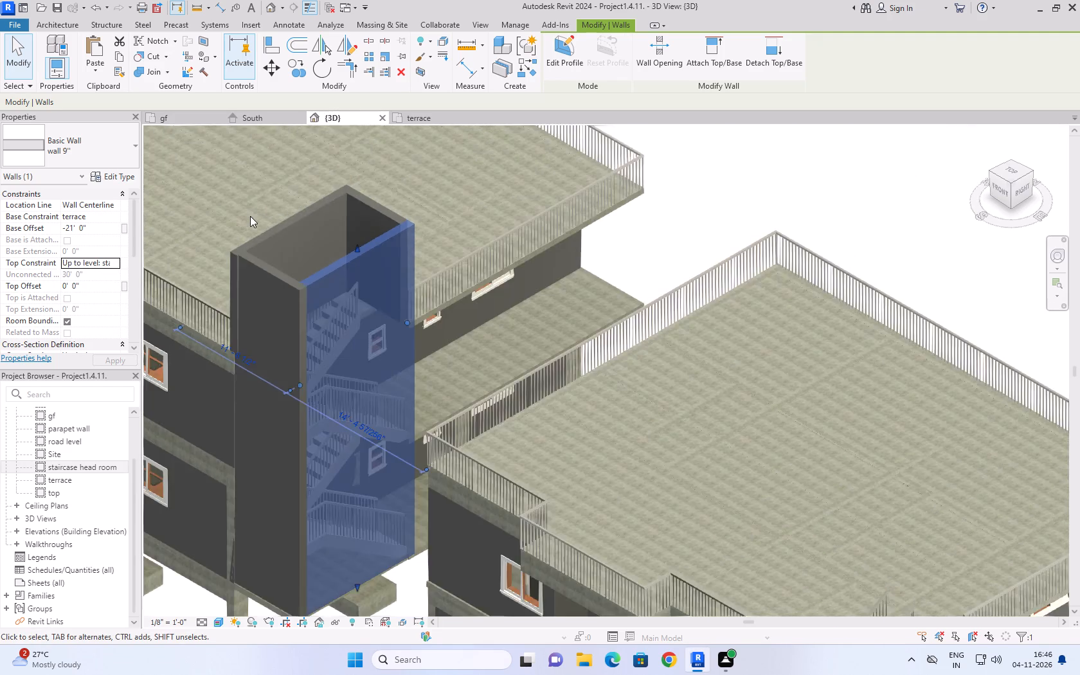
scroll(247, 207, up, 4)
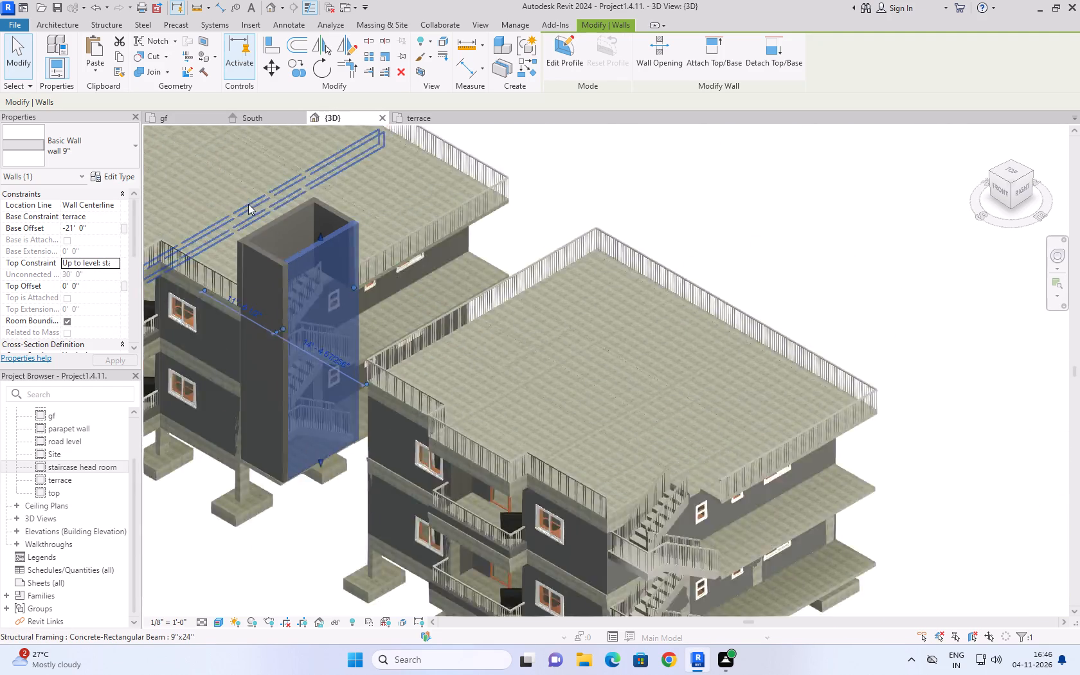
scroll(252, 202, up, 4)
scroll(390, 182, down, 4)
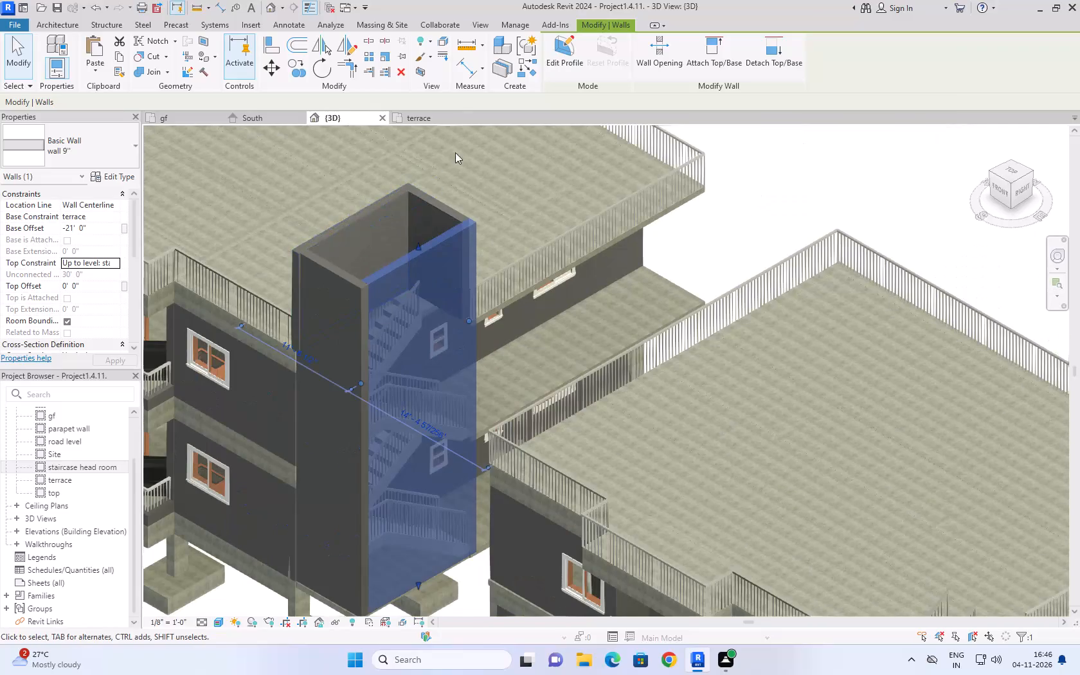
In the terrace plan, sketch a rectangular architectural floor boundary around the stair enclosure, offset 2' 0" outside its outer corners, about 11' 2" by 16' 1".
click(441, 118)
click(634, 289)
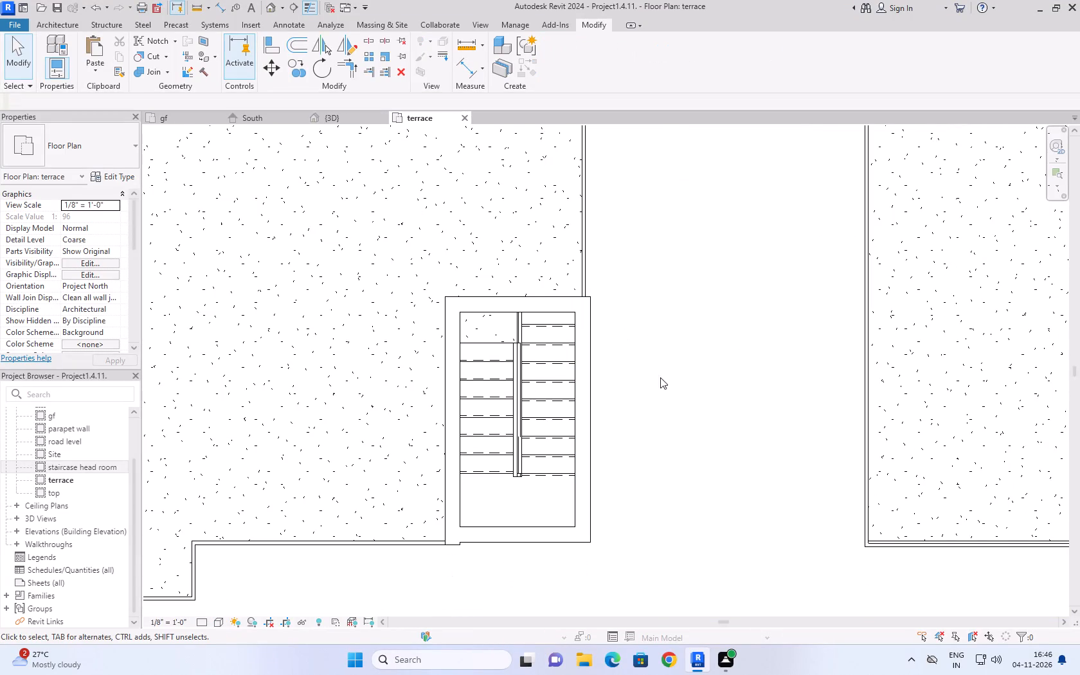
click(51, 20)
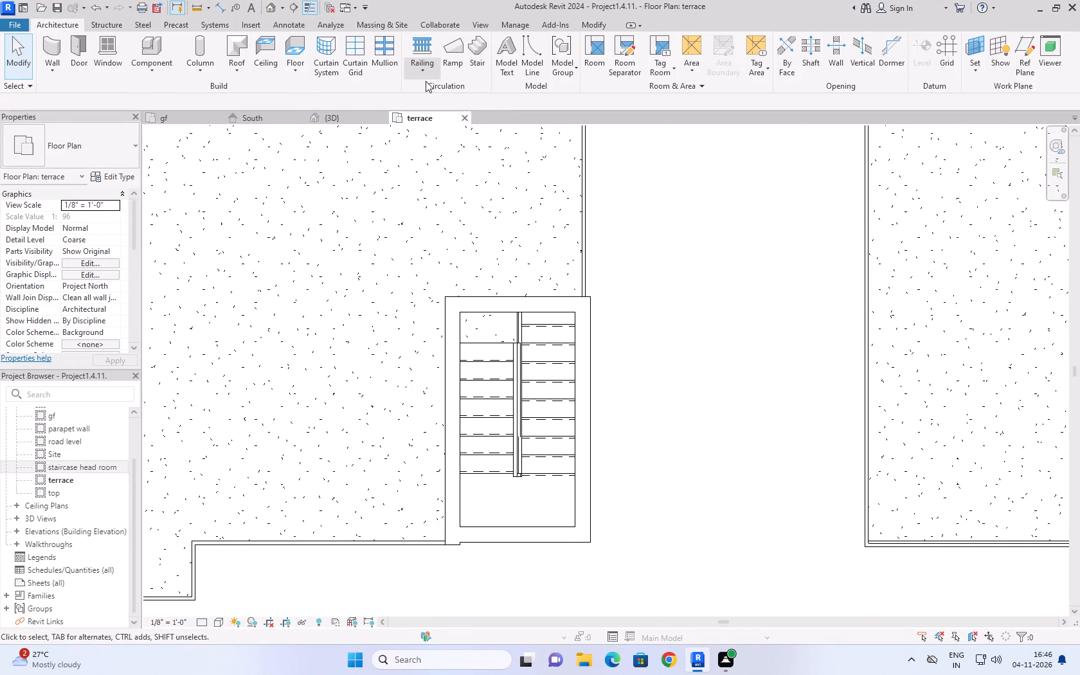
click(294, 70)
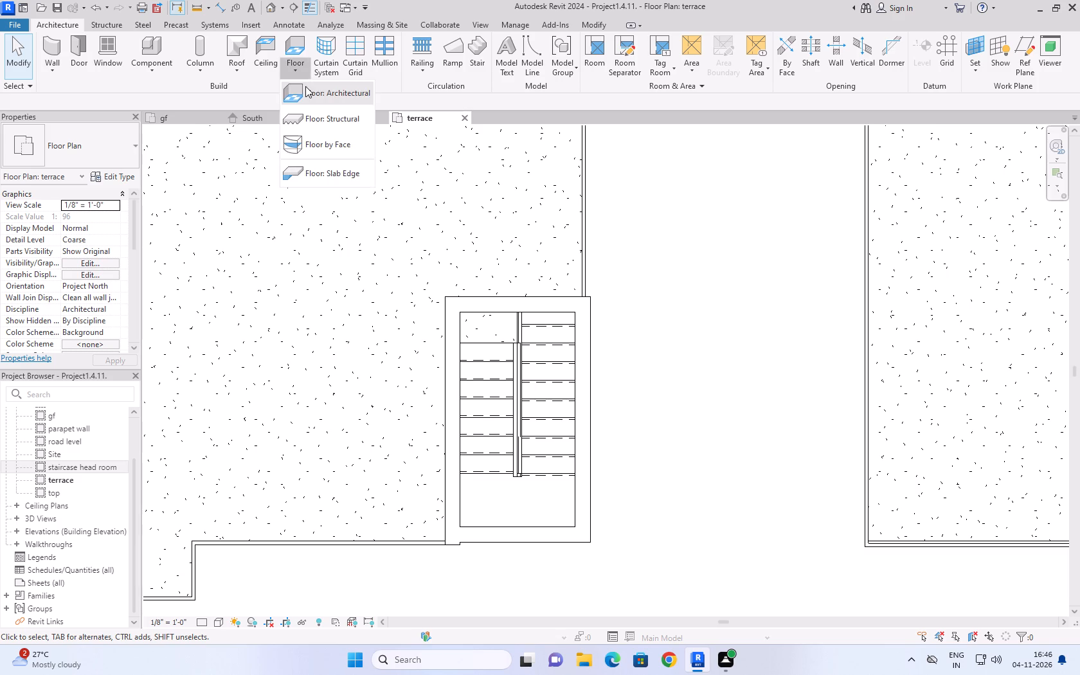
click(307, 89)
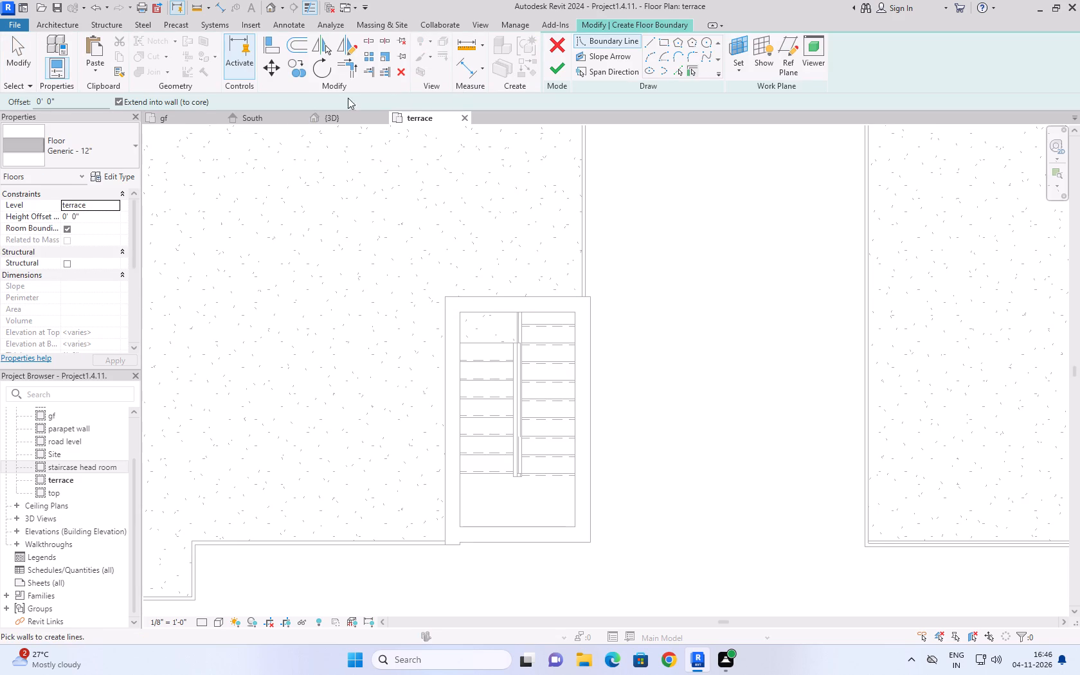
drag(93, 100, 0, 100)
key(2)
key(apostrophe)
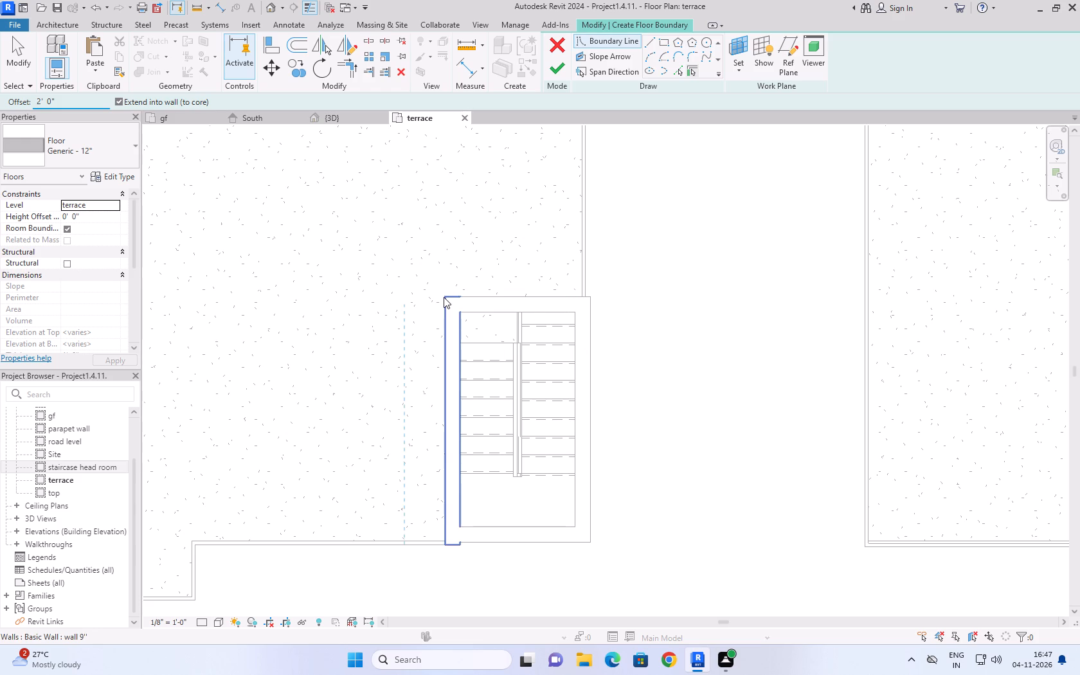
click(668, 43)
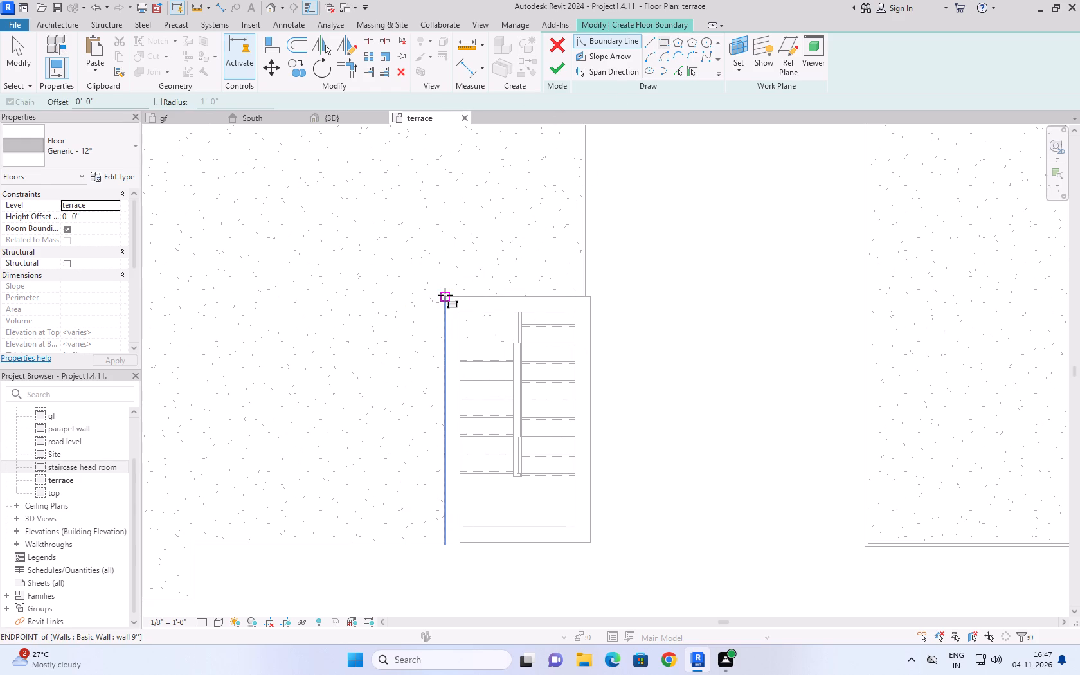
click(445, 295)
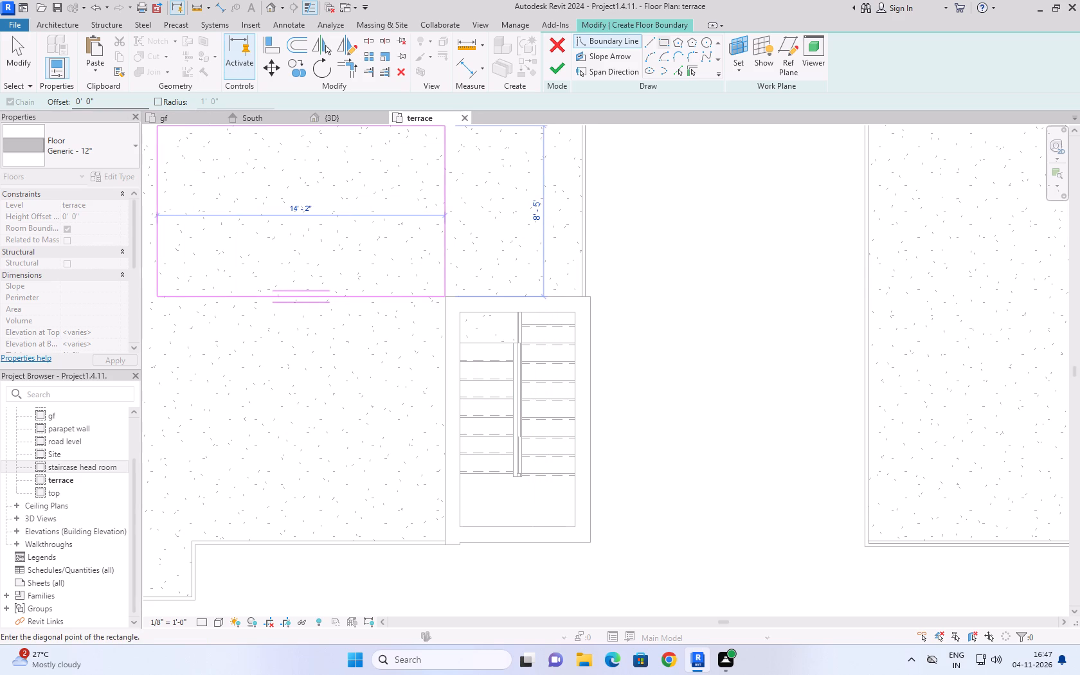
drag(128, 106, 63, 93)
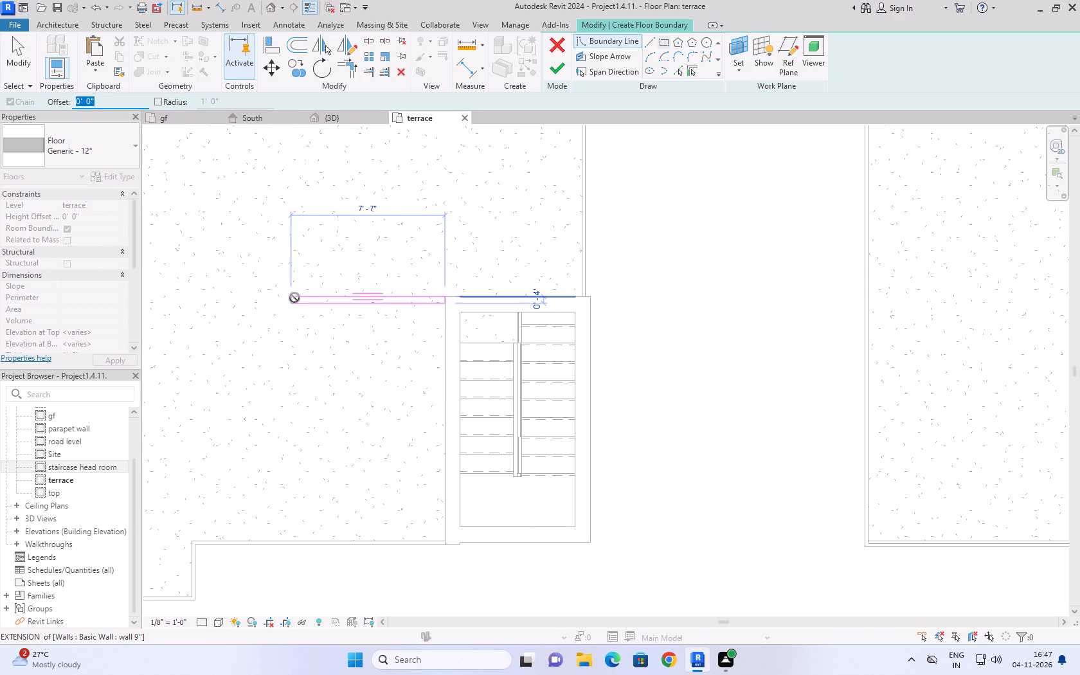
key(2)
key(apostrophe)
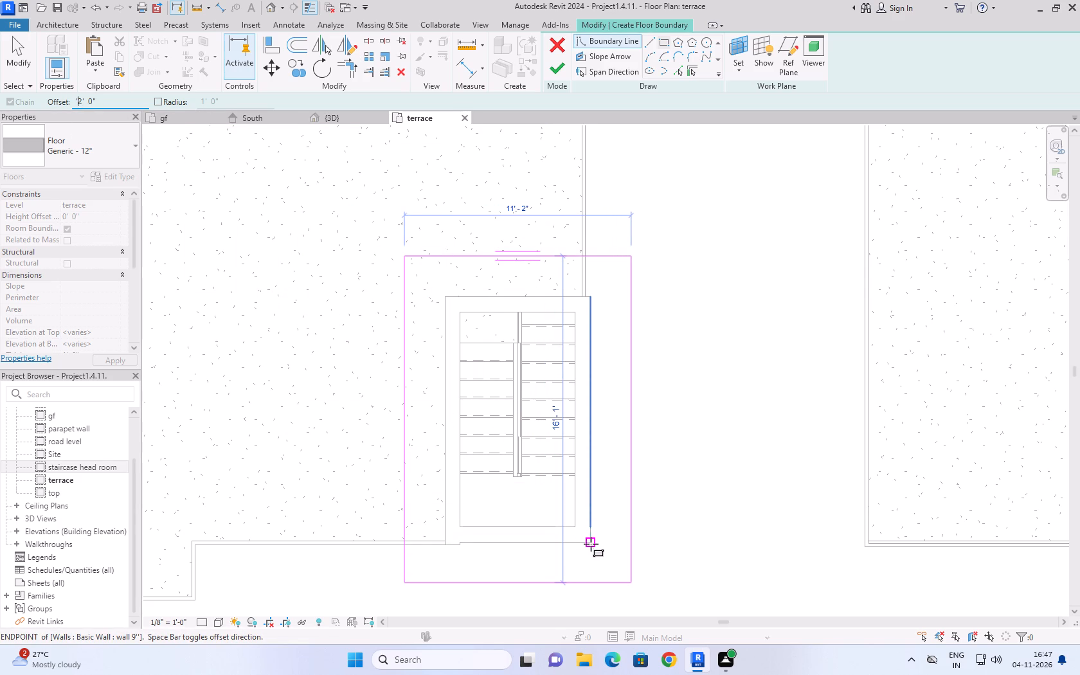
click(591, 543)
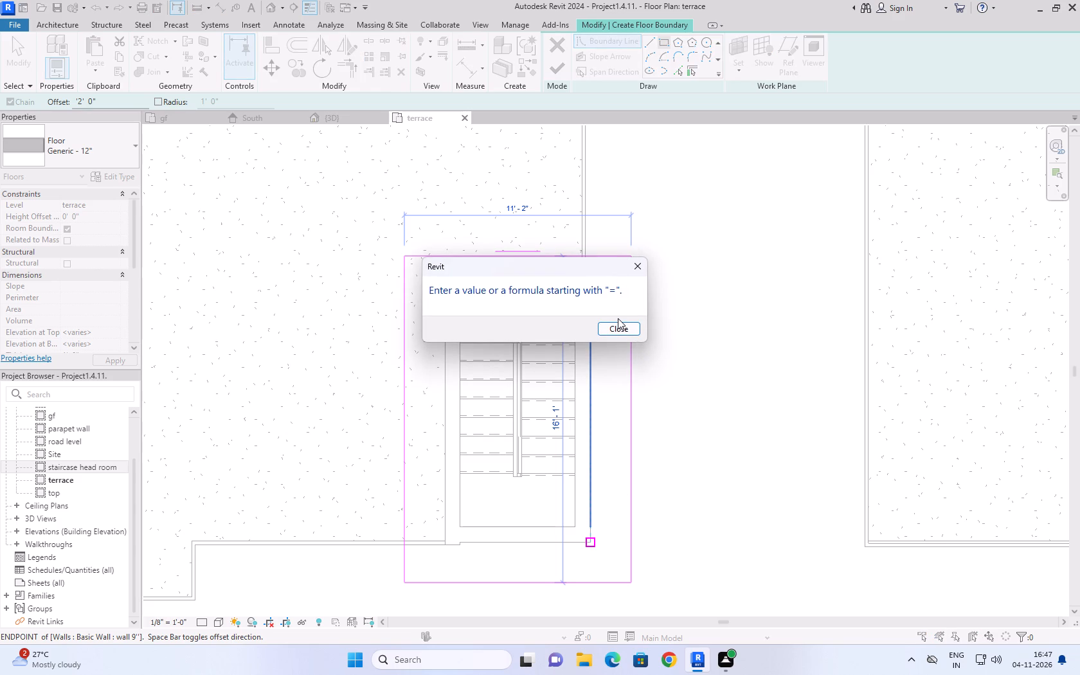
click(618, 323)
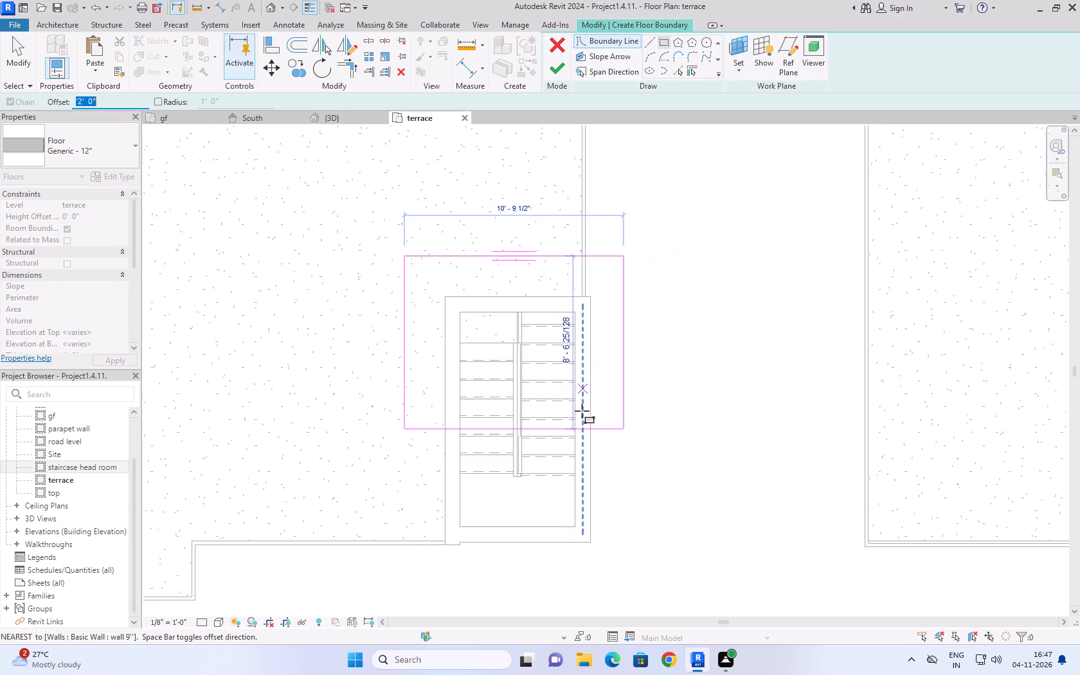
click(589, 543)
click(631, 332)
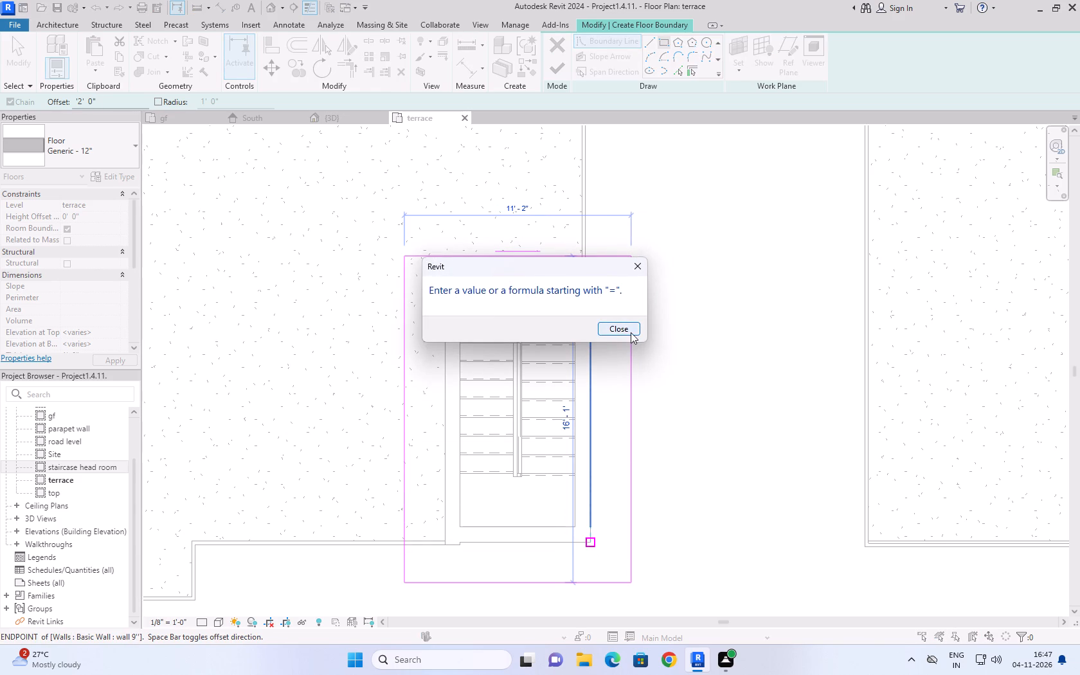
click(111, 102)
click(78, 96)
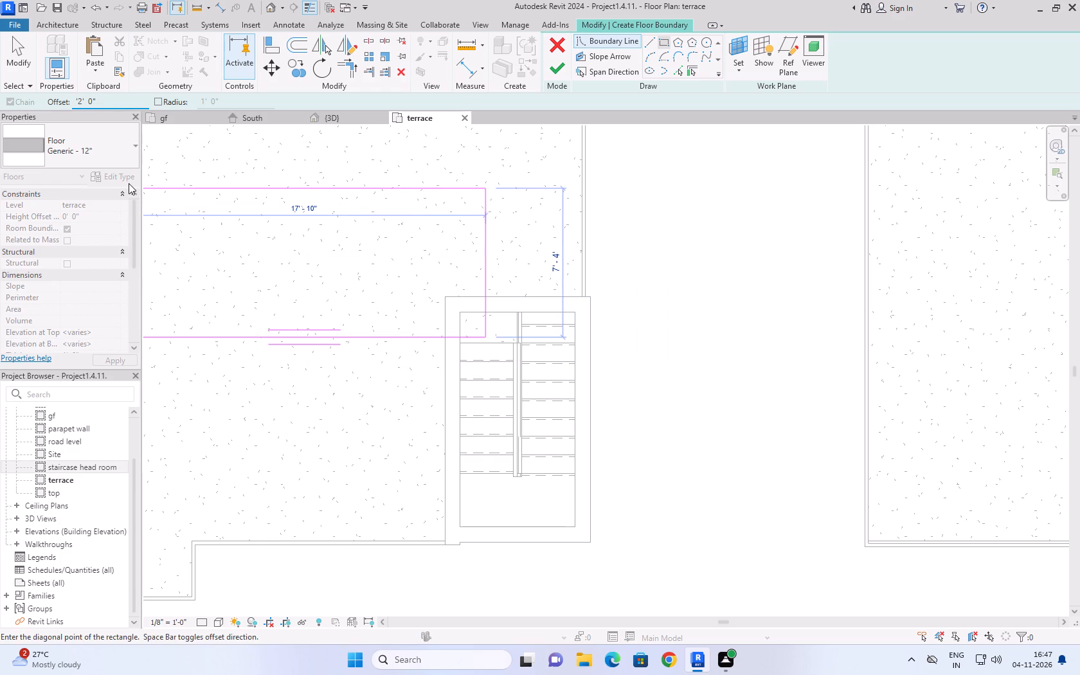
key(BackSpace)
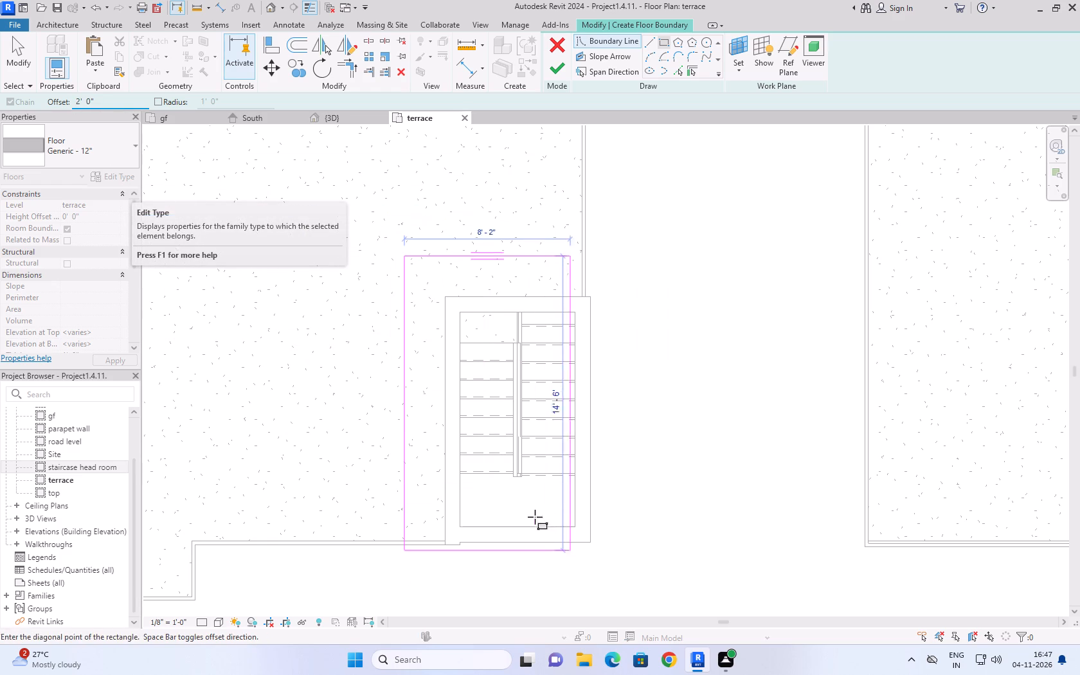
click(590, 543)
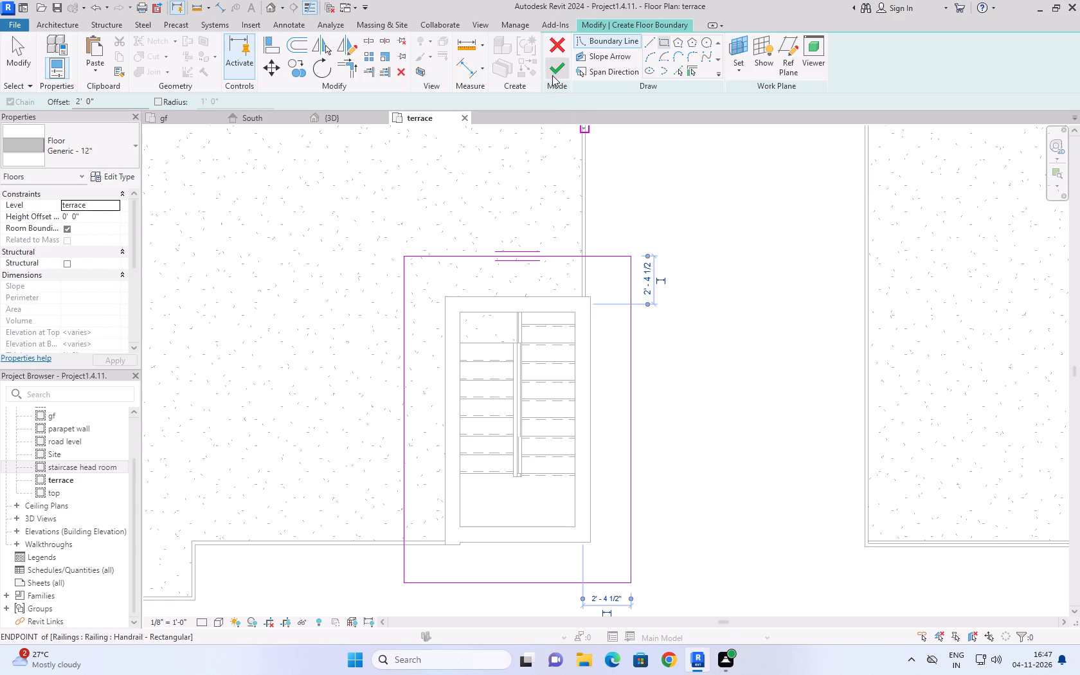
Assign the slab 6" floor type to the sketched boundary around the stair enclosure and finish the floor.
click(81, 148)
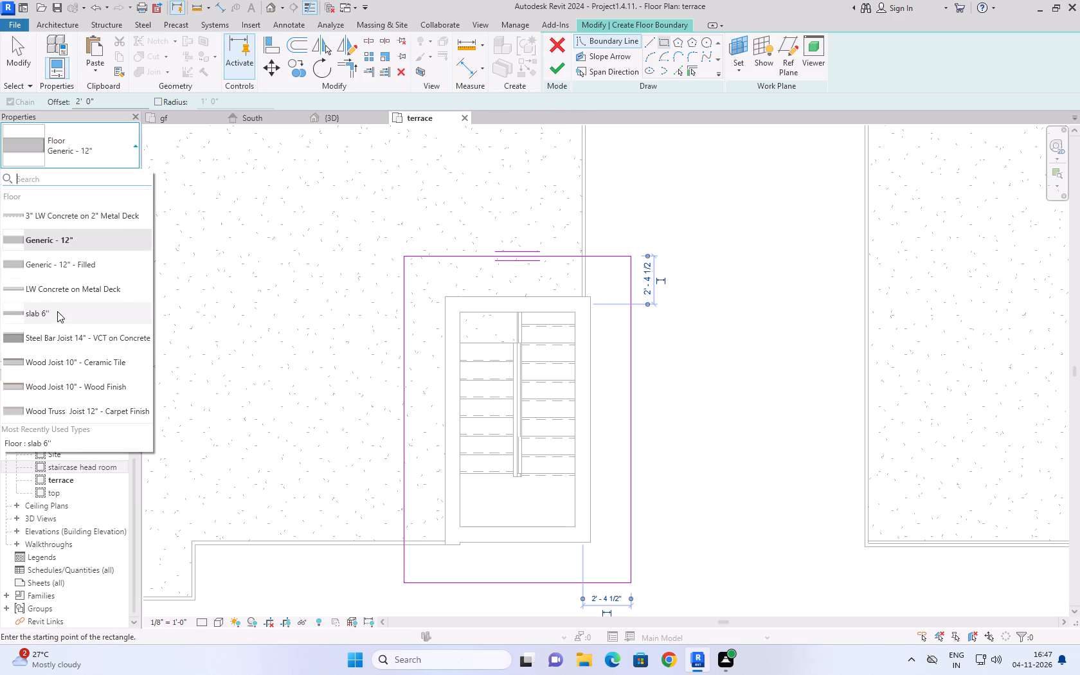
click(57, 311)
click(555, 61)
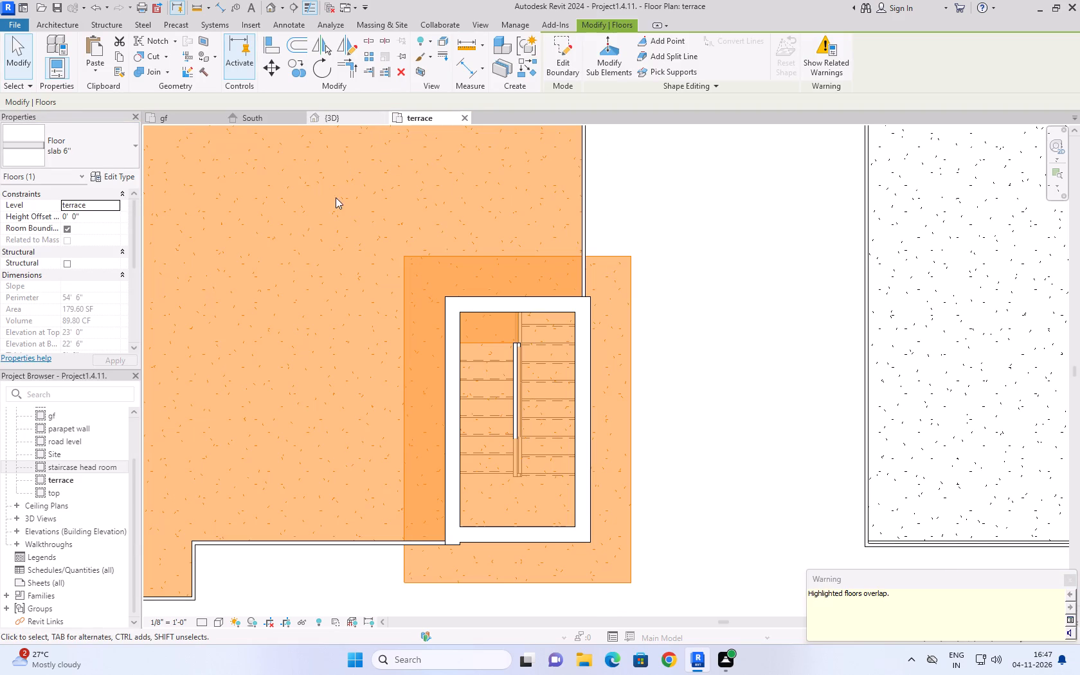
In the 3D view, set the new stair enclosure slab's level to staircase head room.
click(348, 109)
click(350, 116)
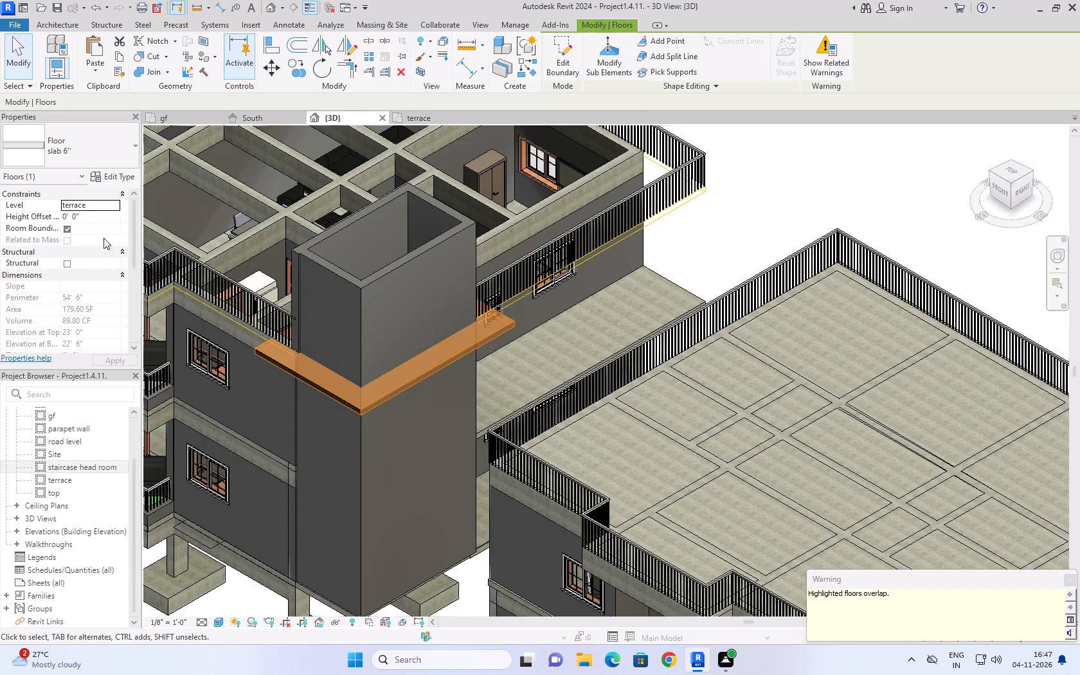
click(787, 172)
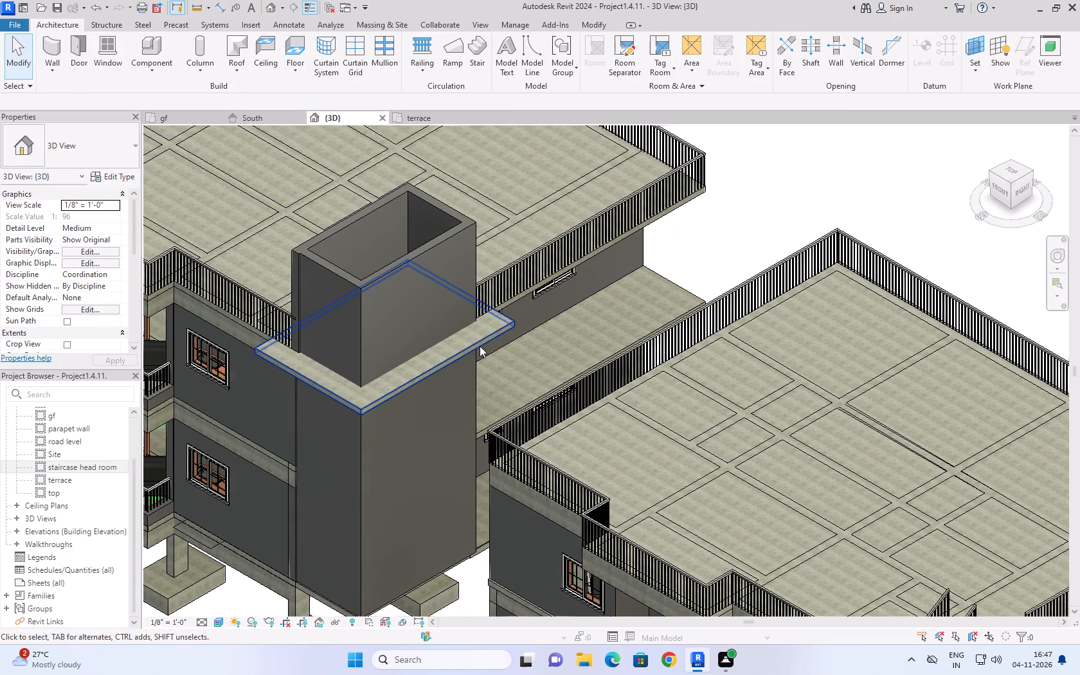
click(480, 346)
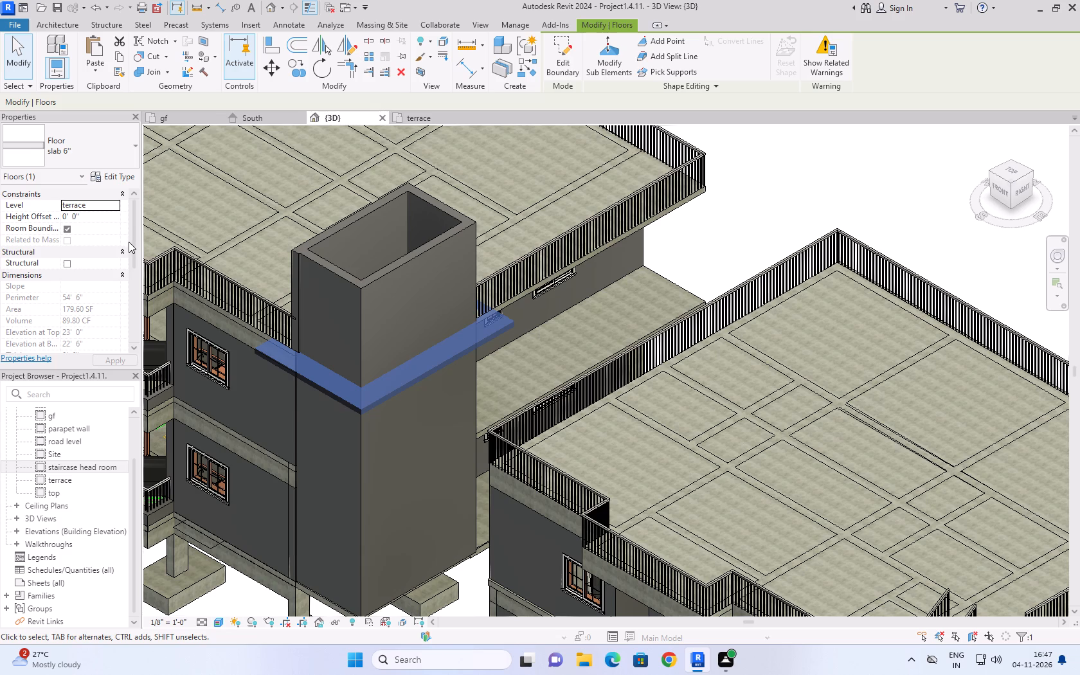
click(115, 206)
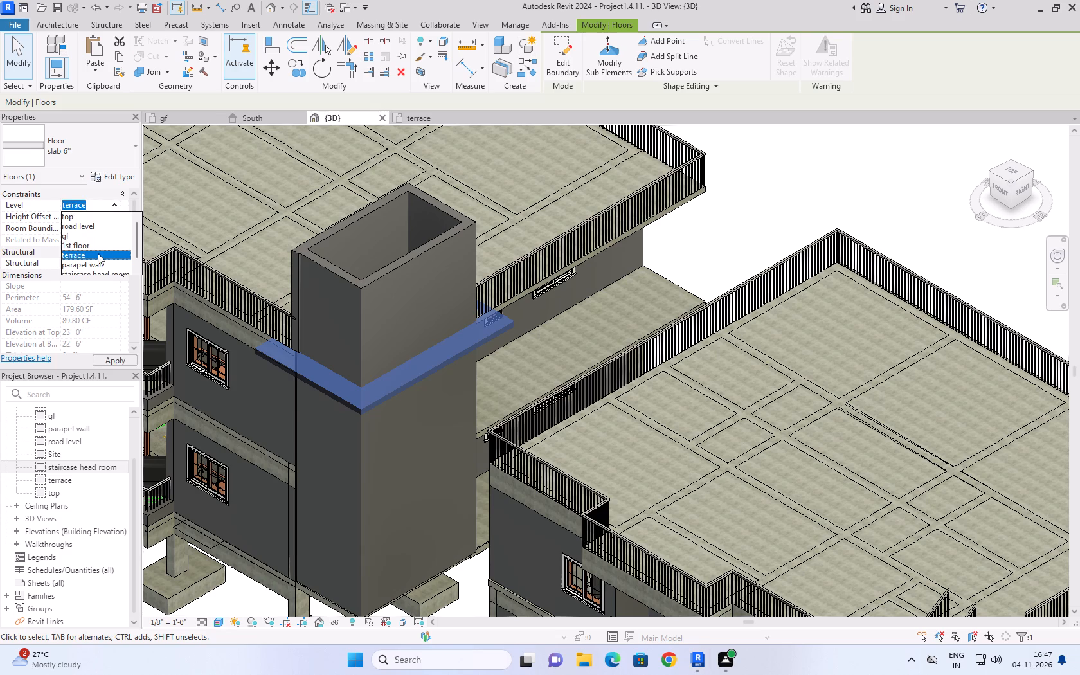
scroll(98, 262, down, 2)
click(105, 262)
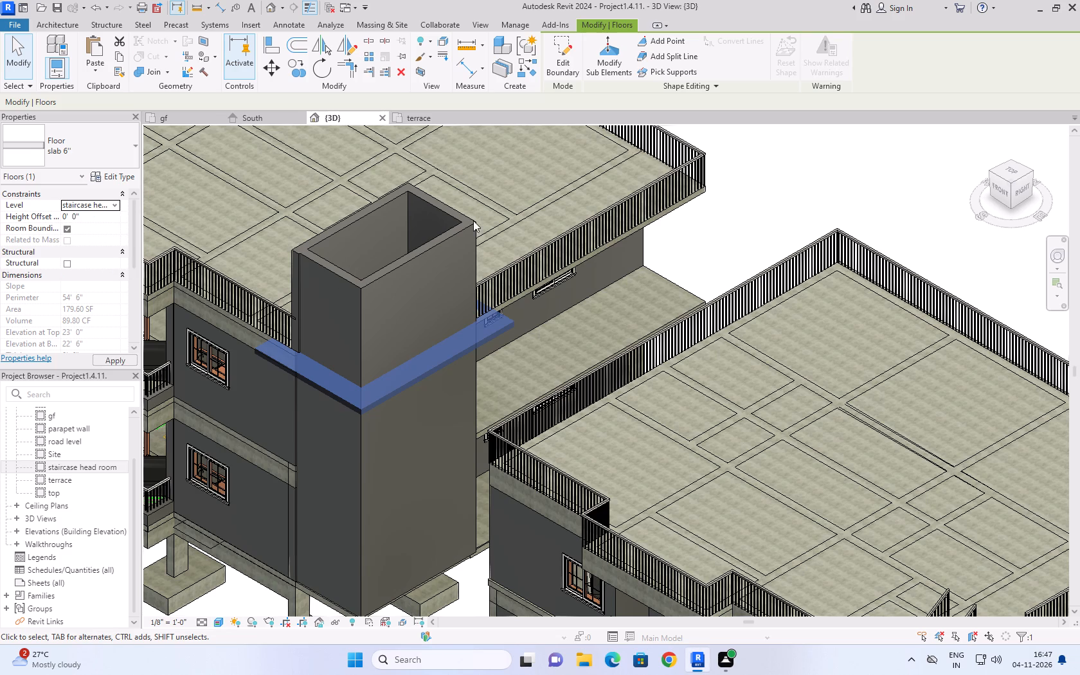
click(804, 160)
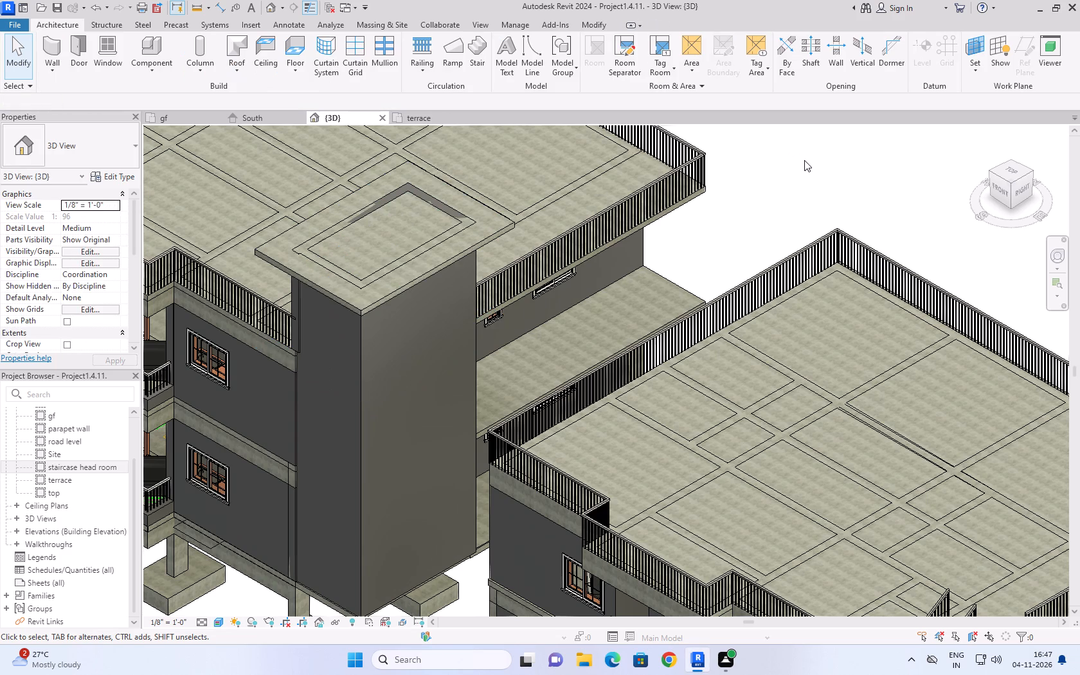
Inspect the stair enclosure's roof slab and both buildings in 3D, including from the back.
click(439, 262)
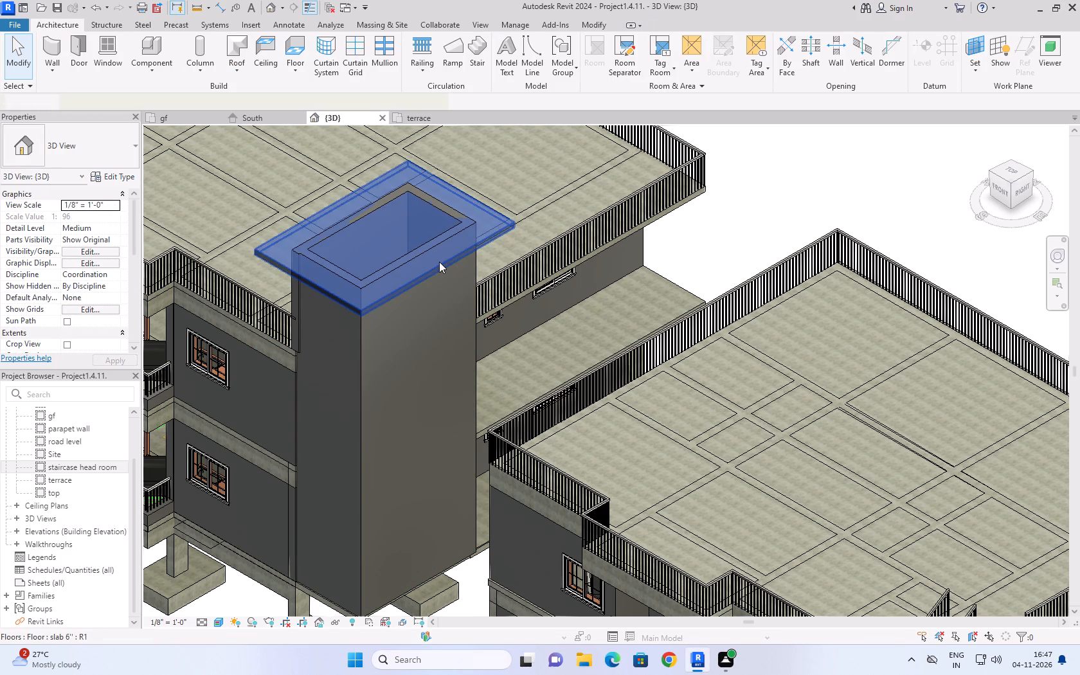
click(800, 143)
scroll(427, 200, down, 3)
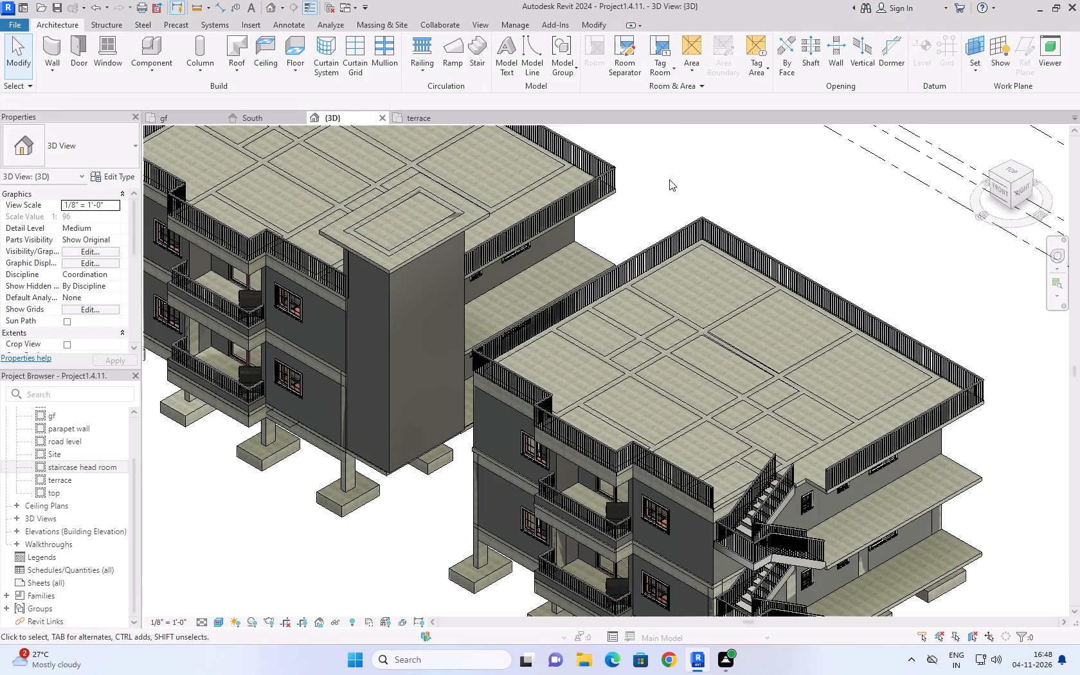
scroll(766, 295, down, 4)
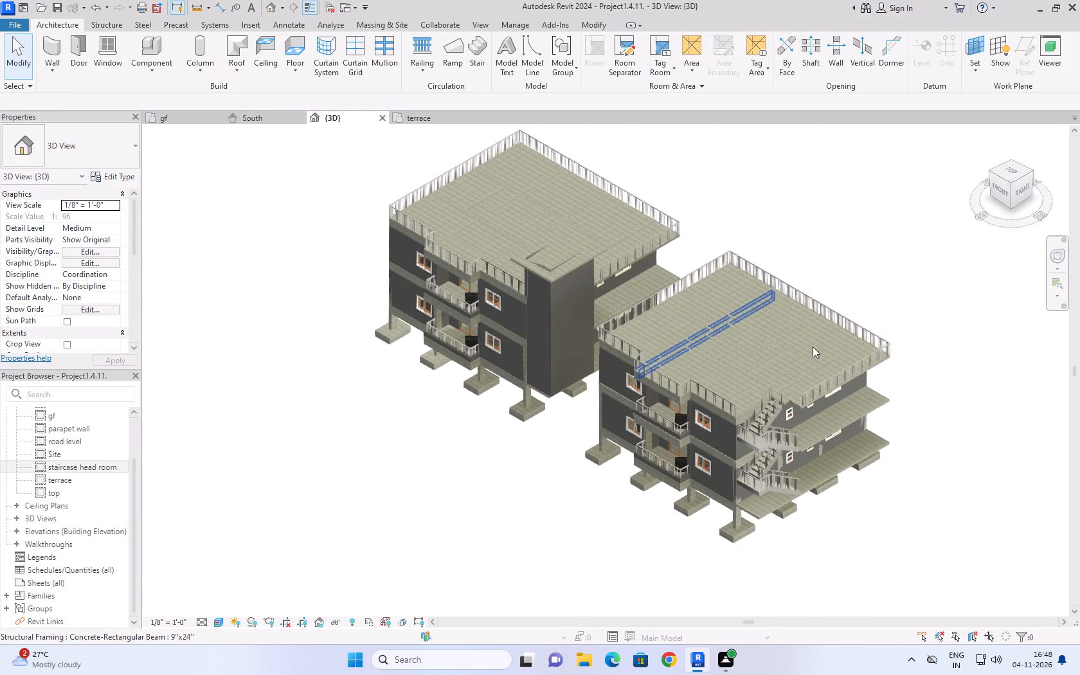
click(984, 138)
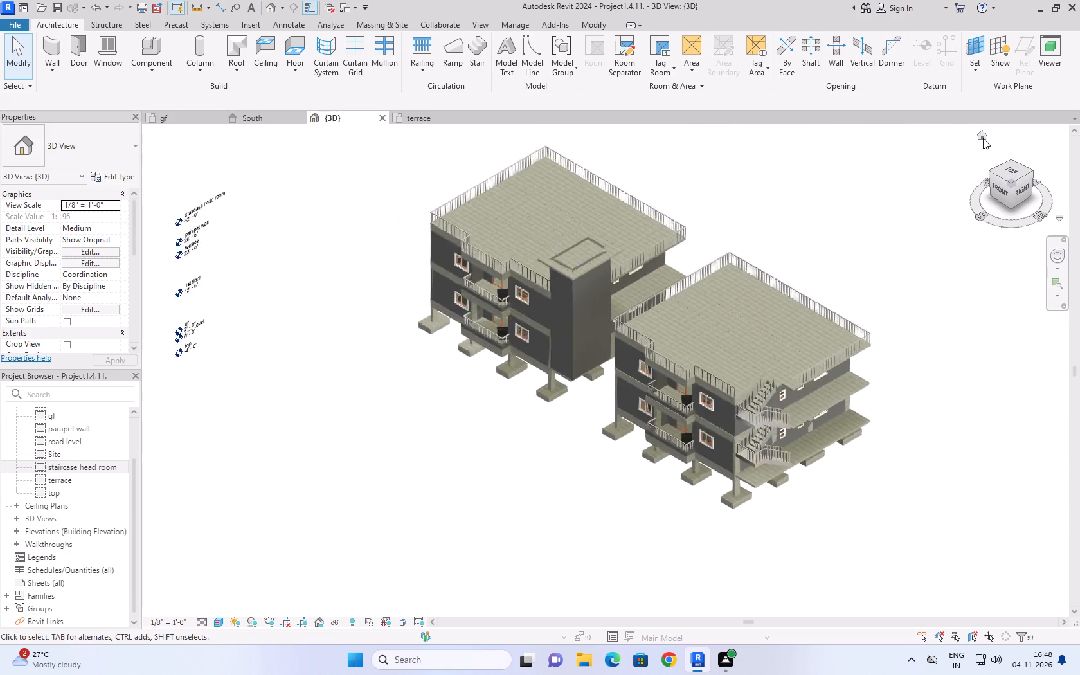
click(1043, 217)
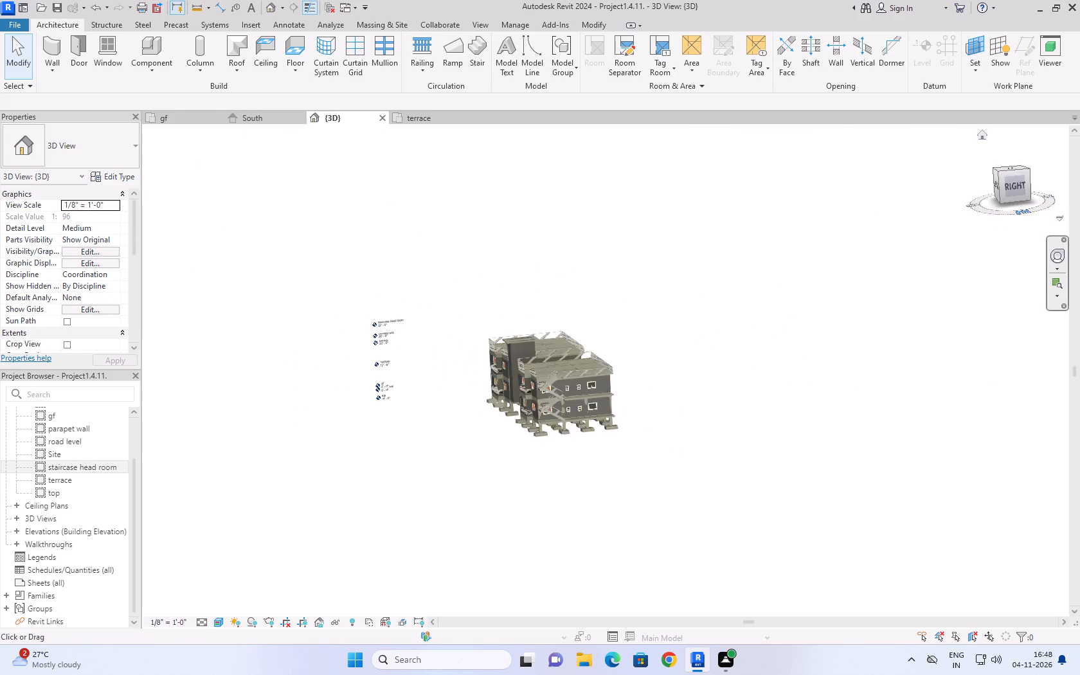
click(1037, 184)
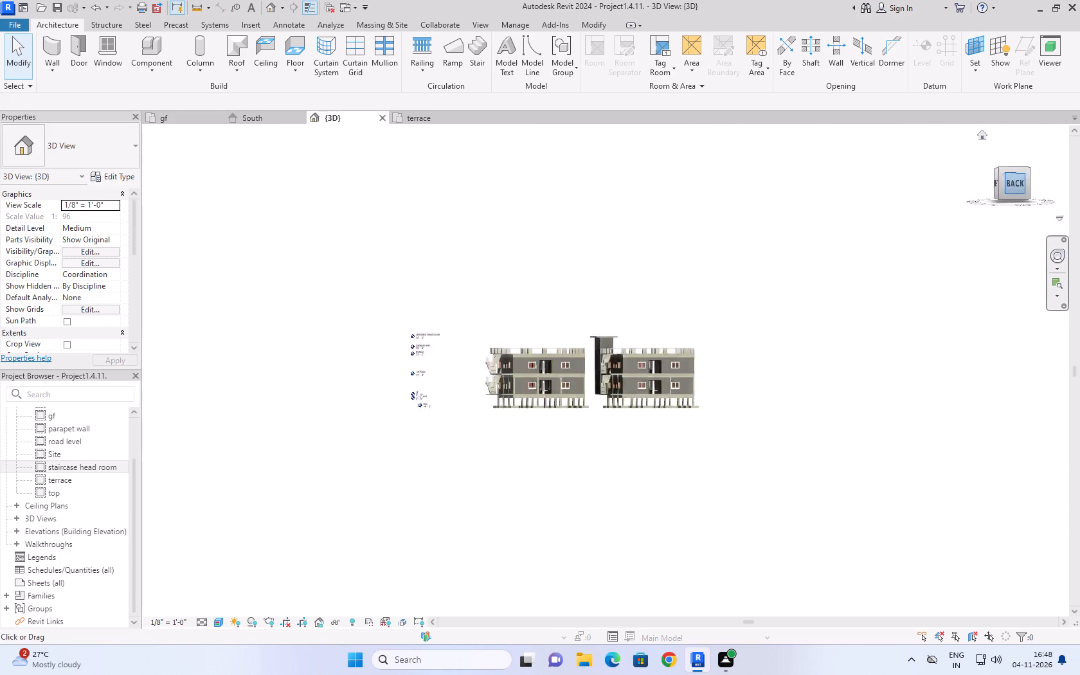
scroll(605, 359, up, 11)
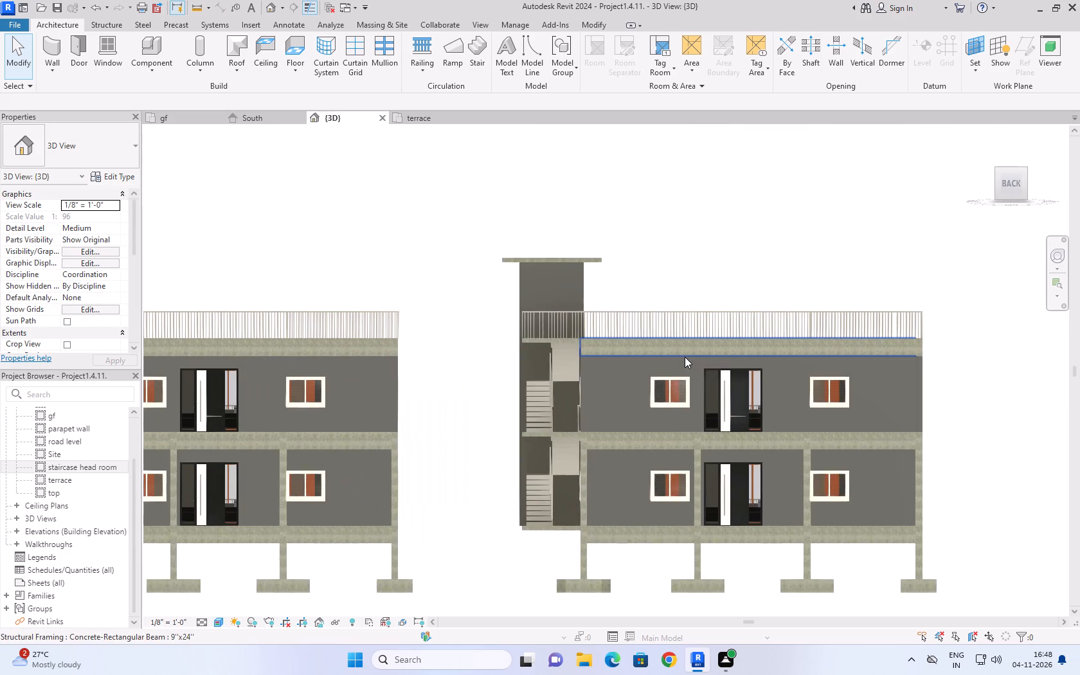
In the terrace plan, place a Single-Flush 30" x 80" door in the enclosure's short cross wall, about 2' 1" from the inner side wall's centreline.
click(85, 45)
click(425, 120)
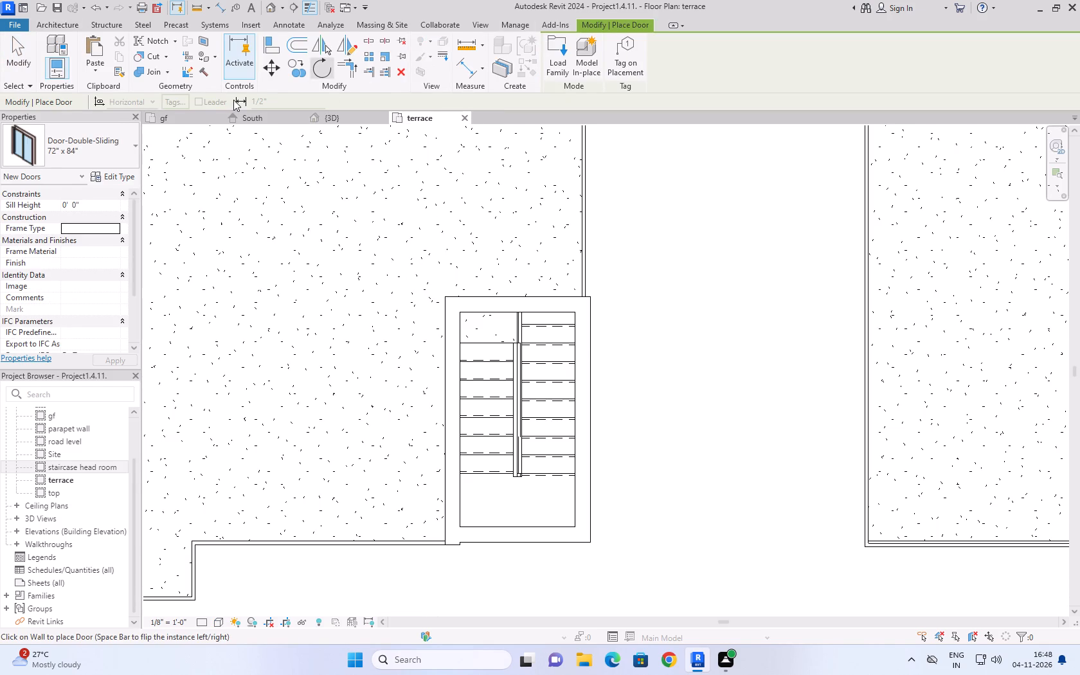
click(64, 141)
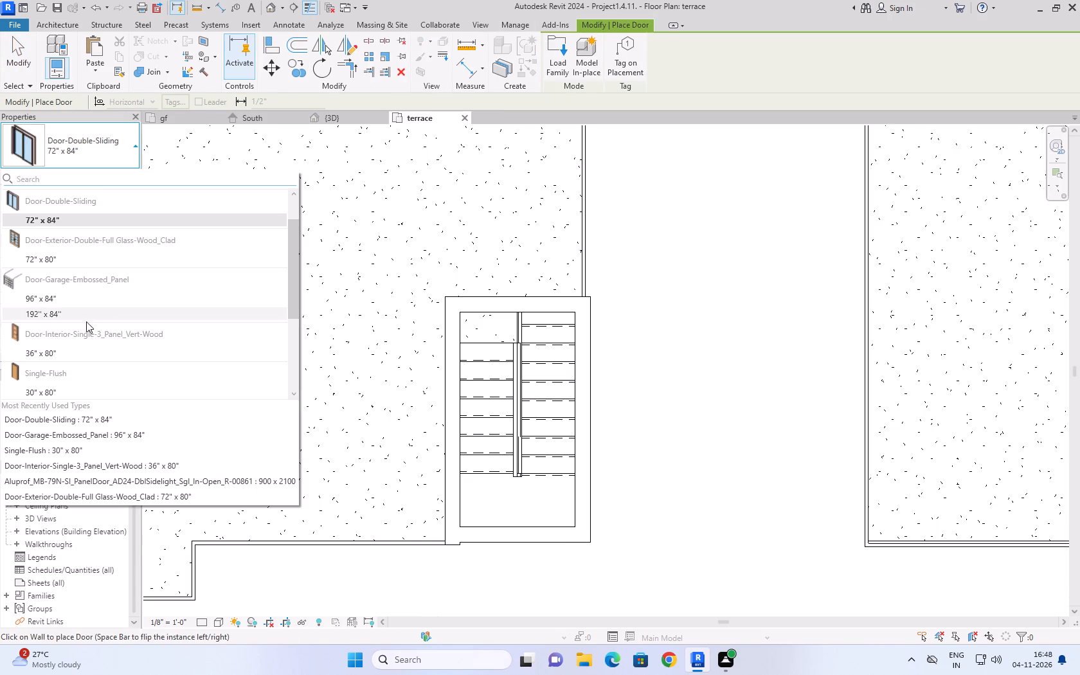
click(94, 388)
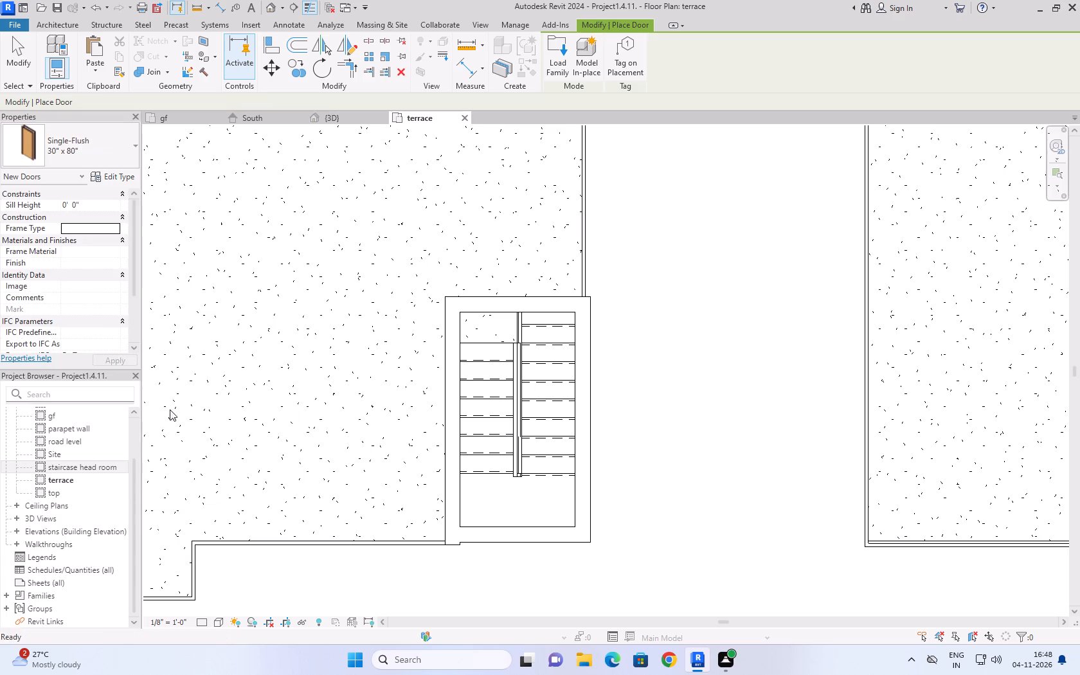
click(495, 301)
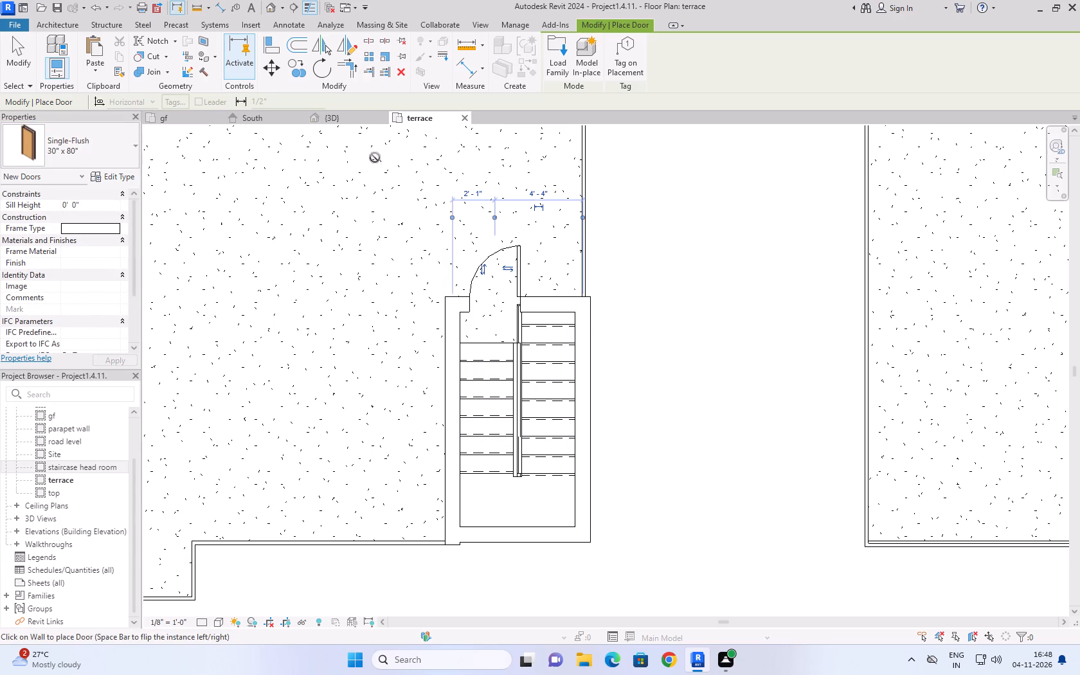
Examine the terrace door and stair flights in the 3D back view, comparing with the South elevation and the terrace and gf plans.
click(348, 118)
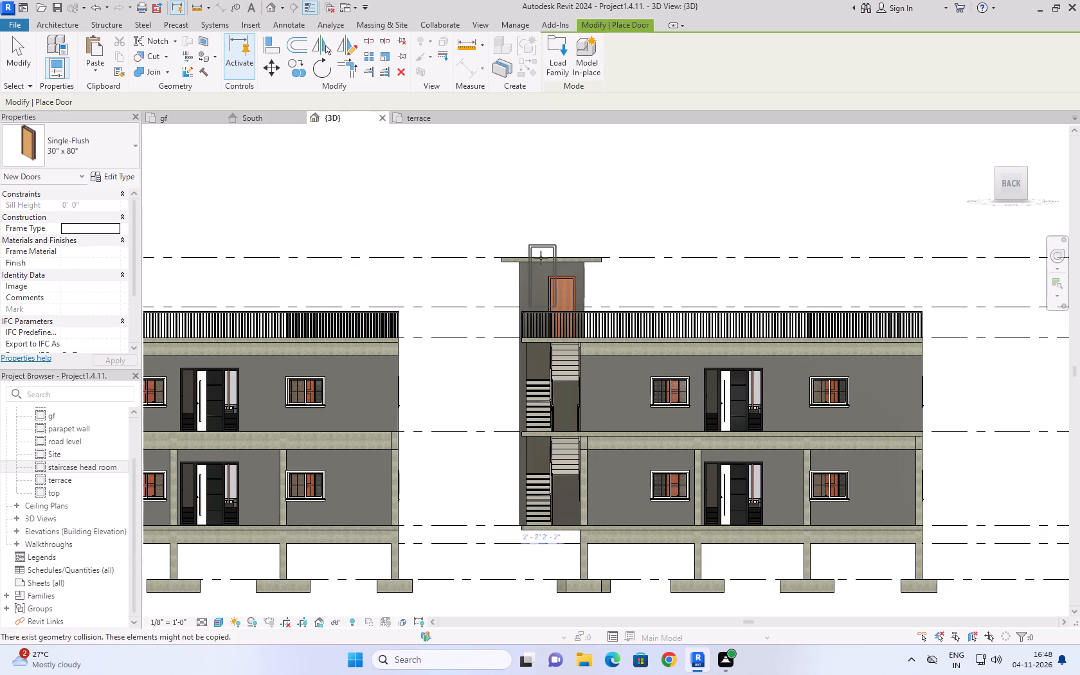
scroll(553, 282, up, 8)
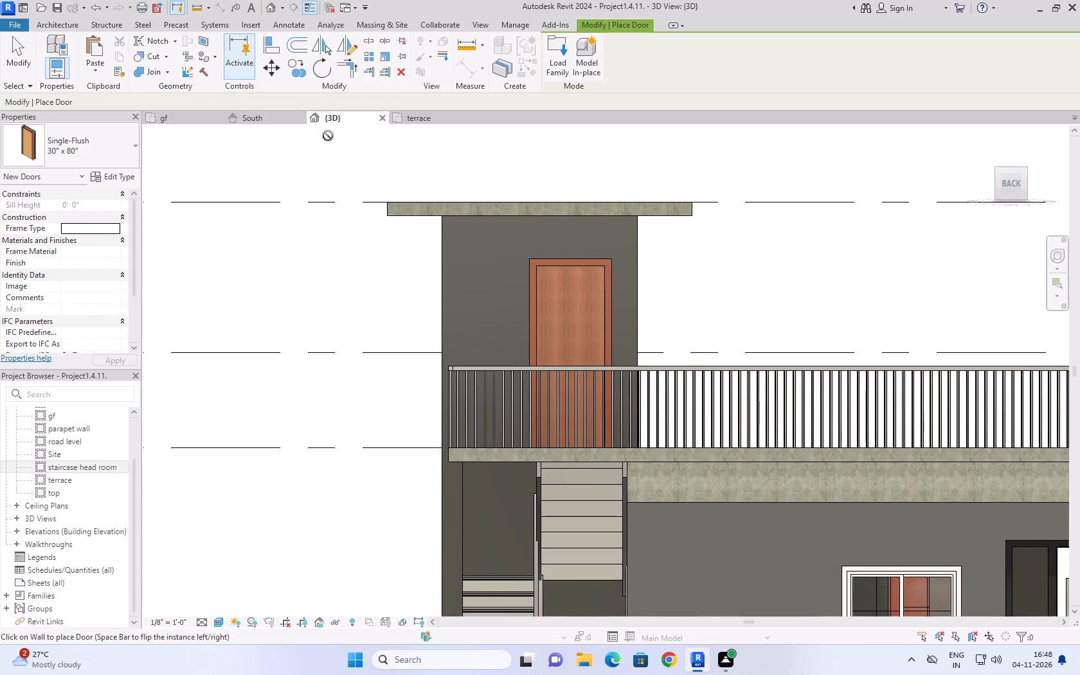
click(275, 113)
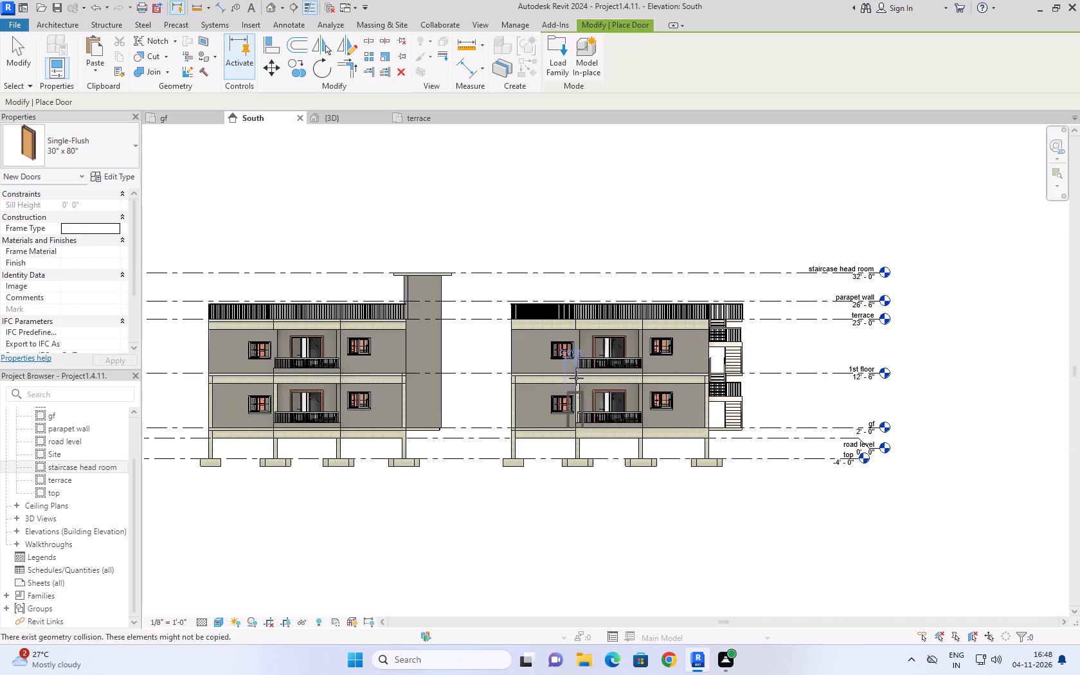
click(424, 118)
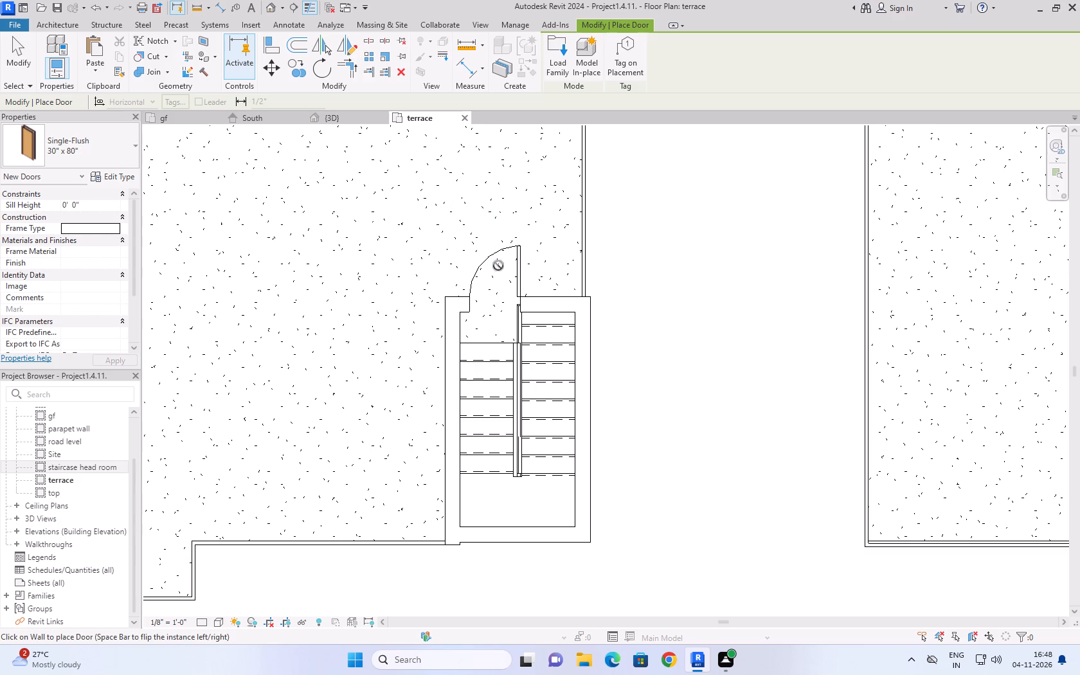
click(330, 107)
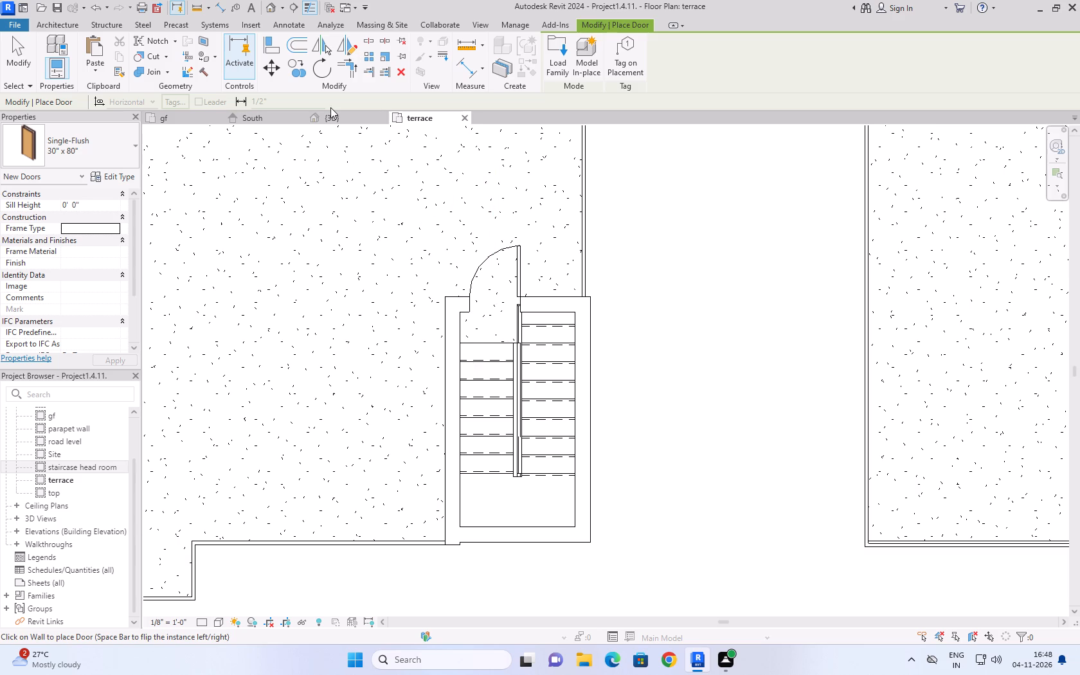
click(339, 113)
scroll(682, 251, down, 4)
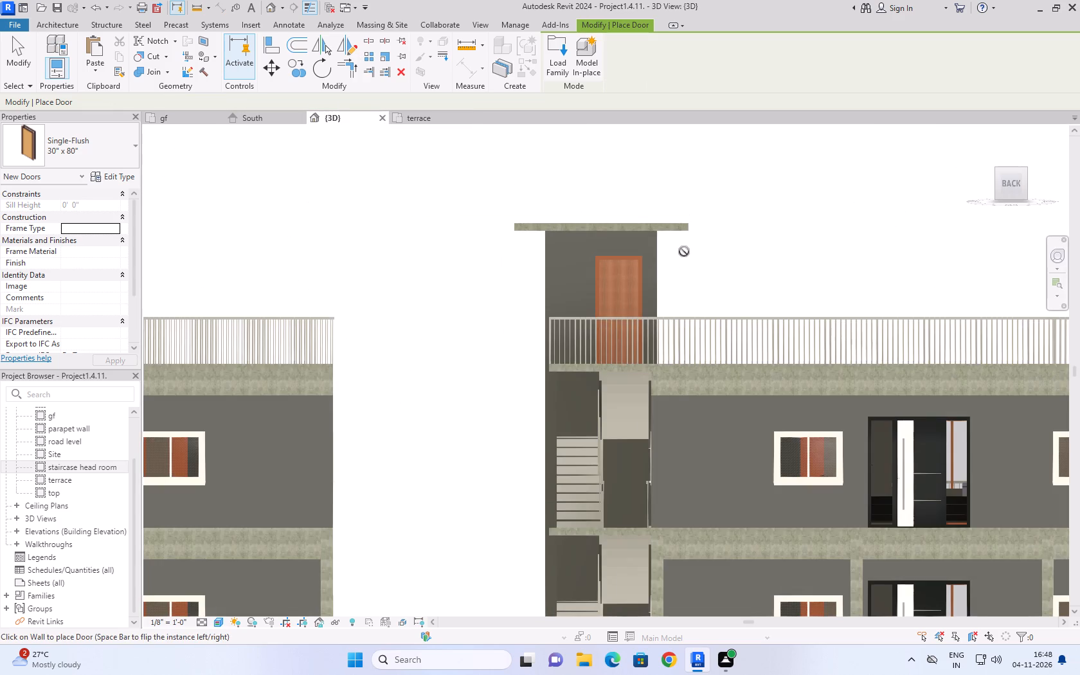
scroll(684, 251, down, 4)
scroll(665, 453, up, 5)
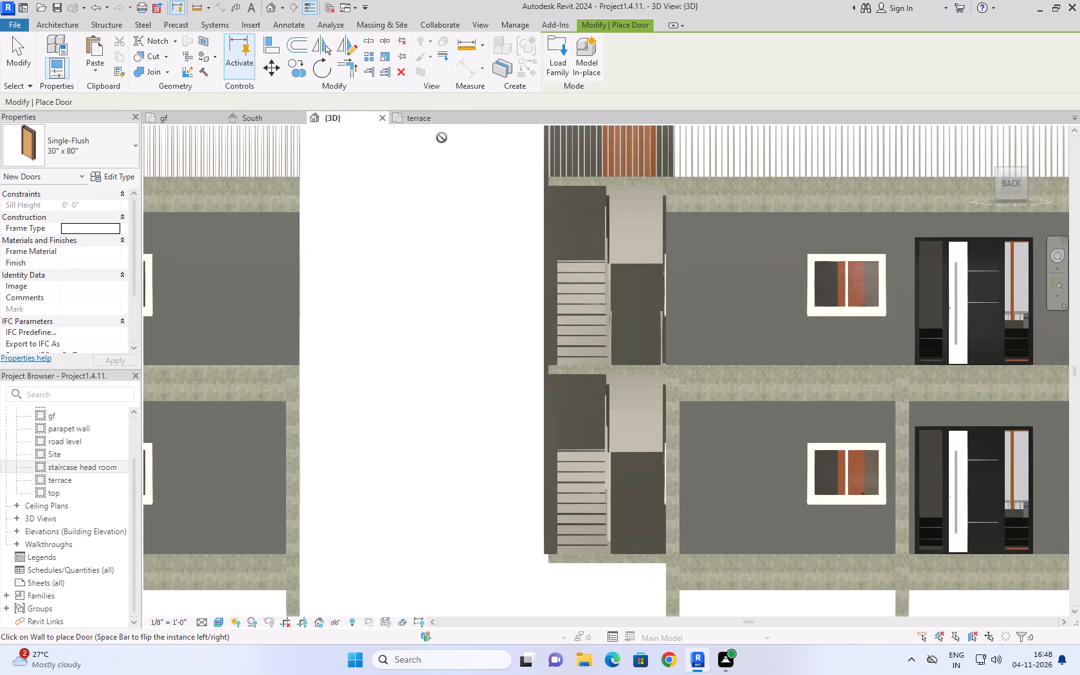
click(417, 118)
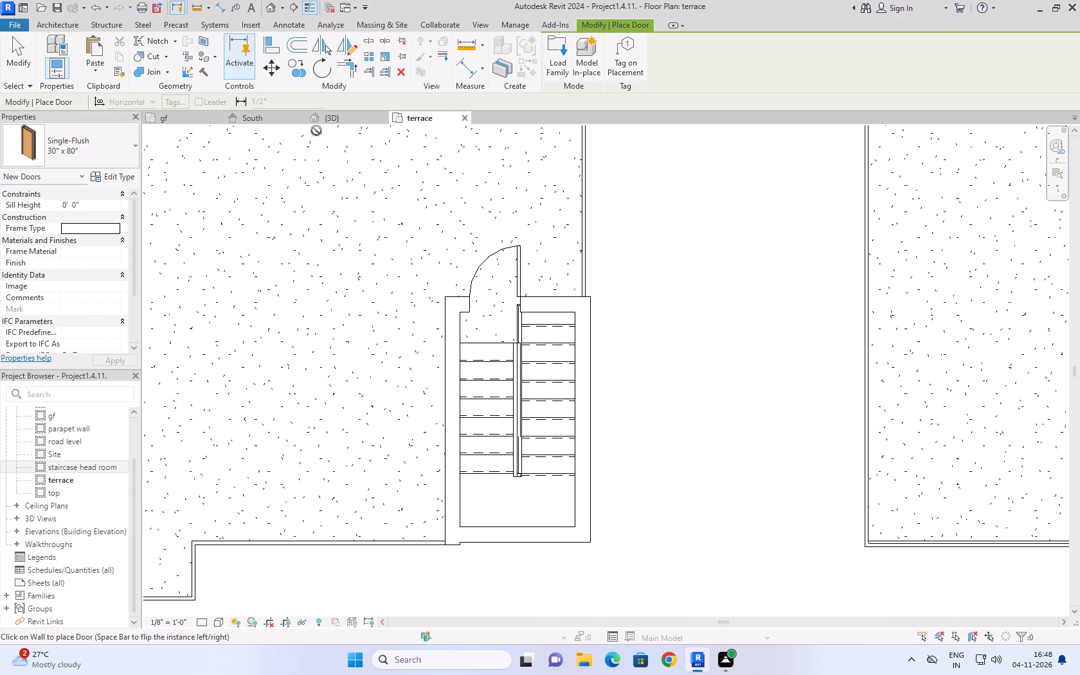
click(167, 118)
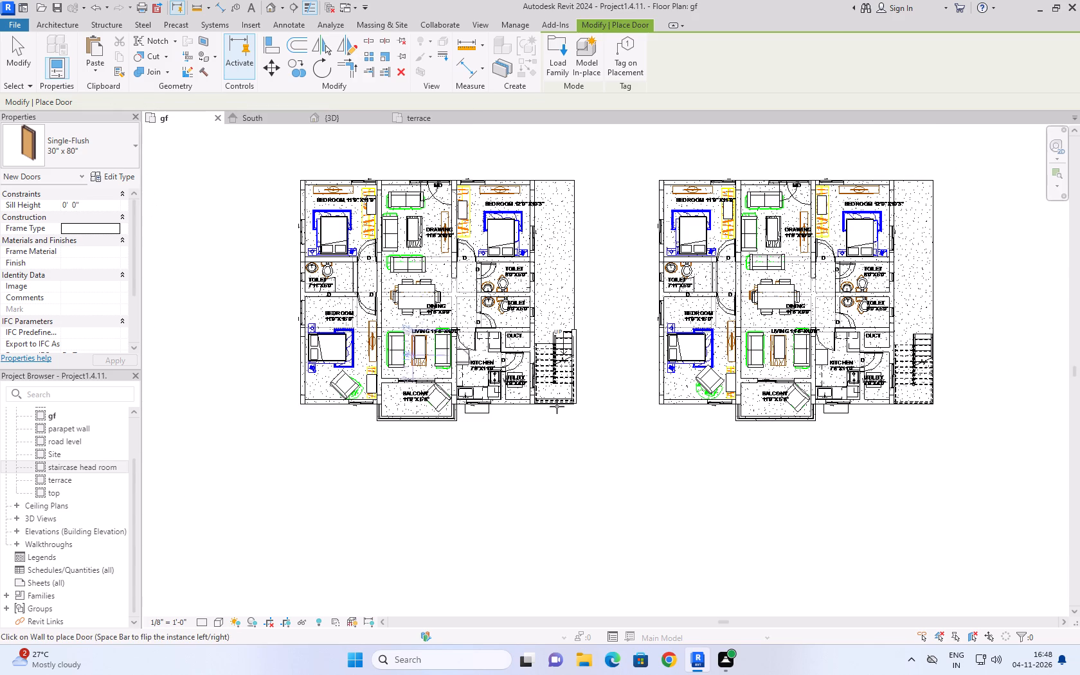
click(353, 122)
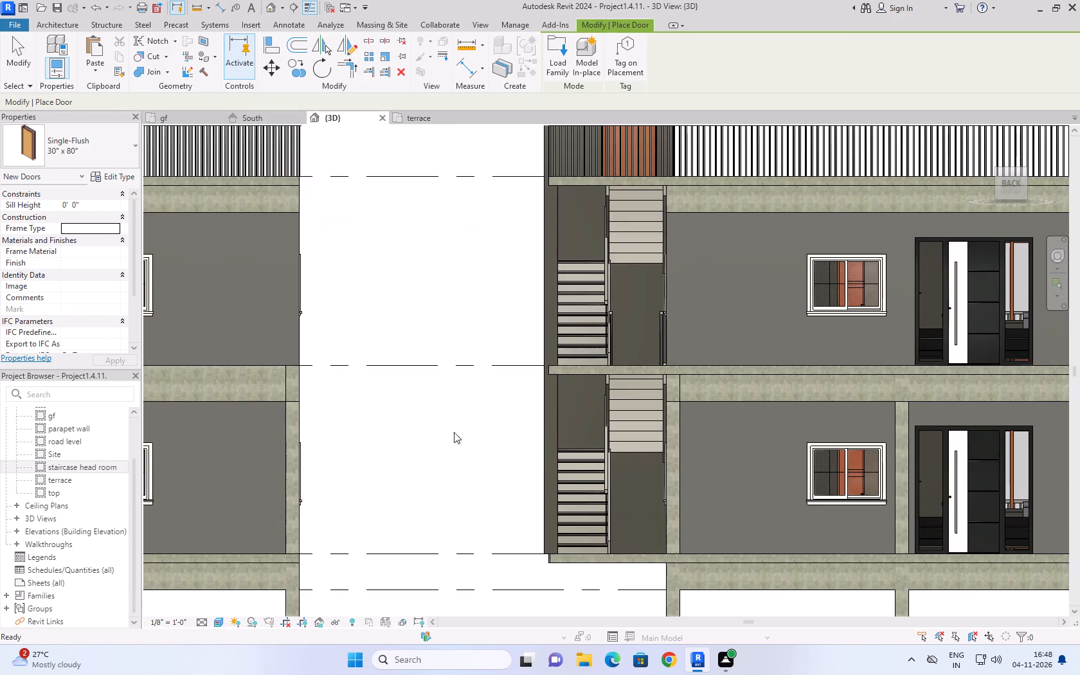
scroll(606, 449, up, 2)
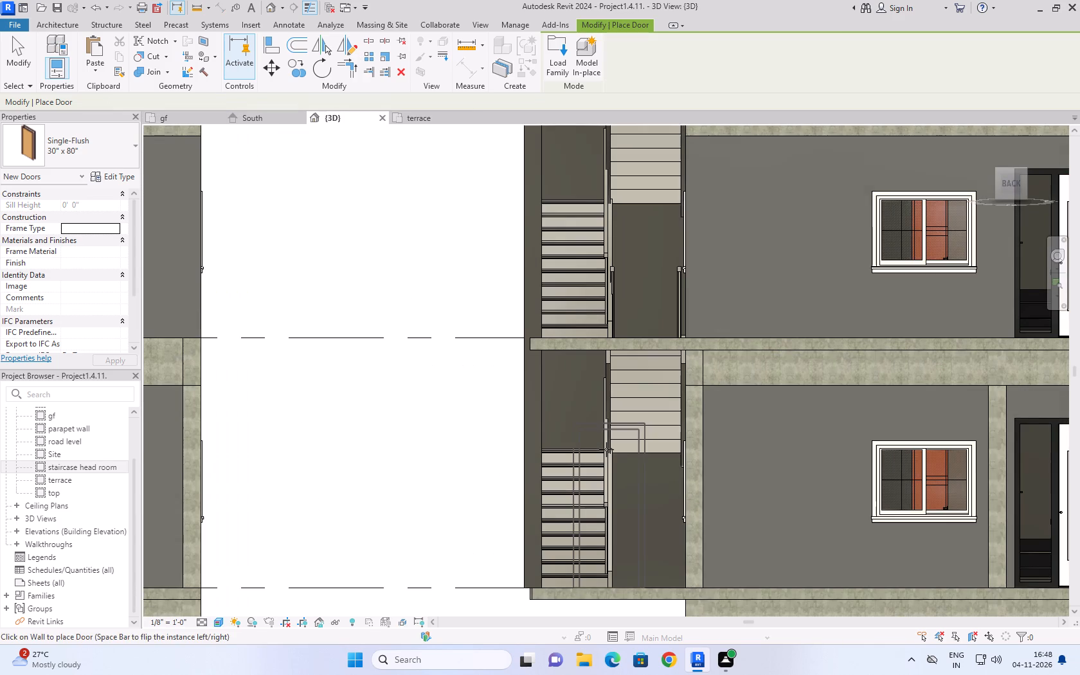
scroll(606, 449, down, 9)
scroll(724, 330, up, 5)
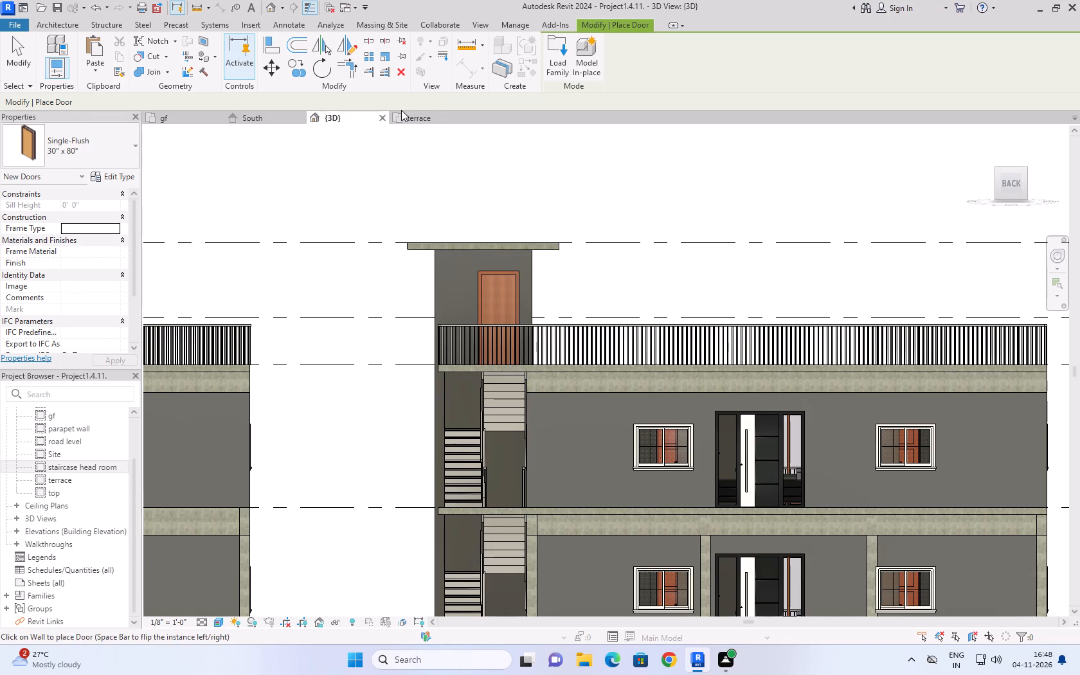
In the terrace plan, create 9" walls up to parapet wall level along the second building's inner stair side, landing end and full outer side, from picked edges.
click(406, 113)
scroll(406, 113, down, 7)
scroll(439, 337, down, 12)
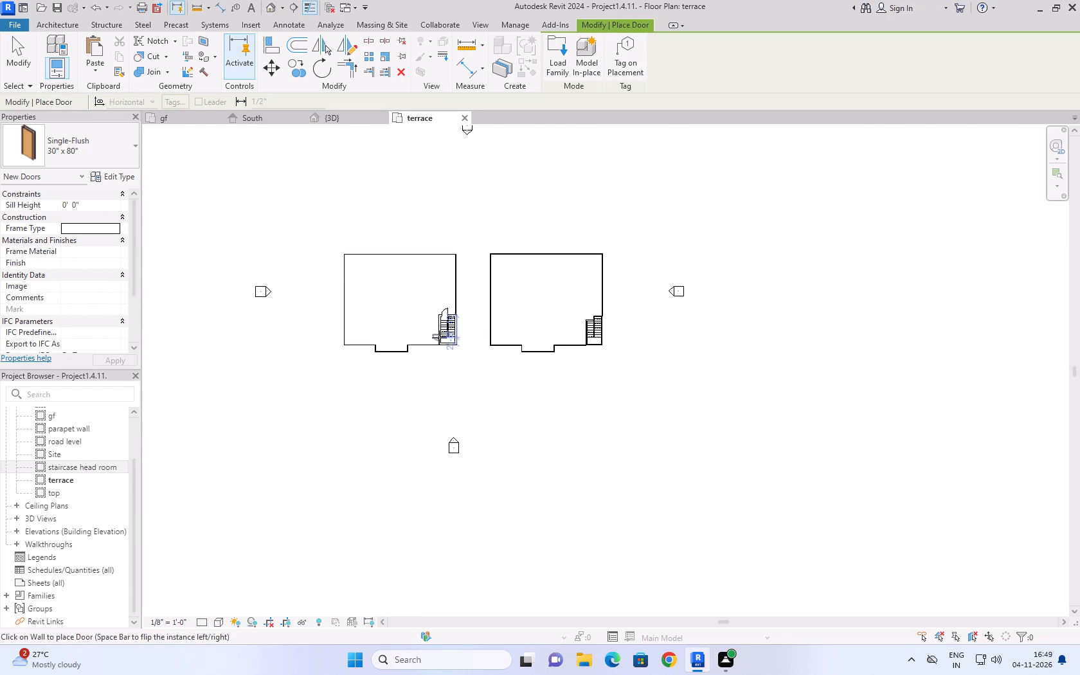
scroll(575, 300, up, 10)
scroll(358, 212, up, 1)
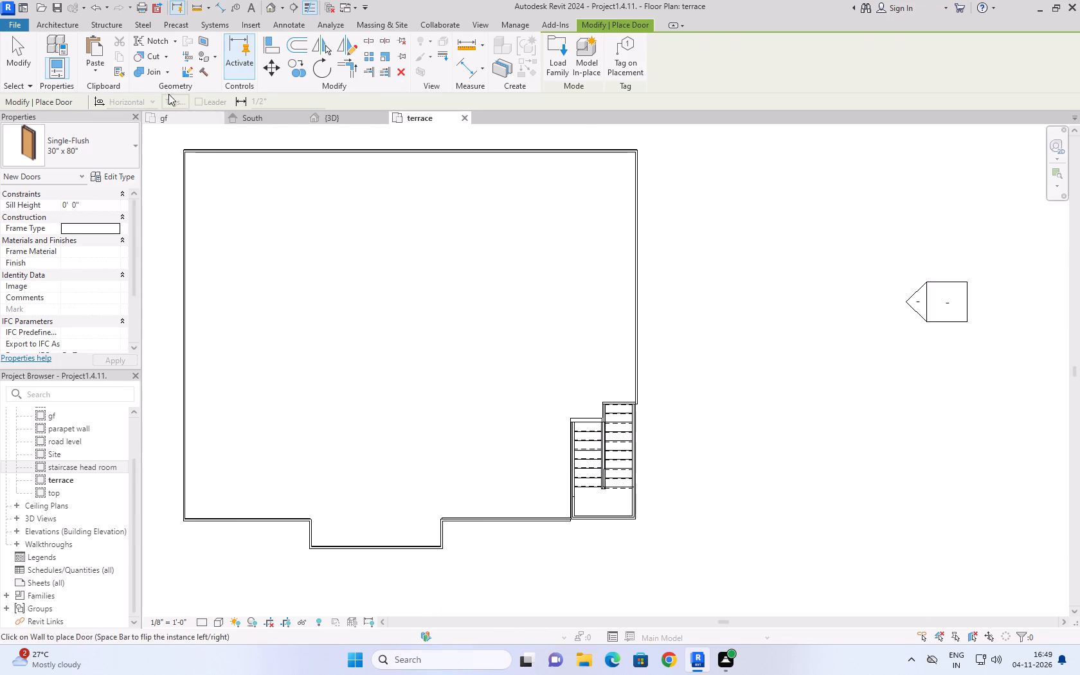
click(13, 40)
click(55, 42)
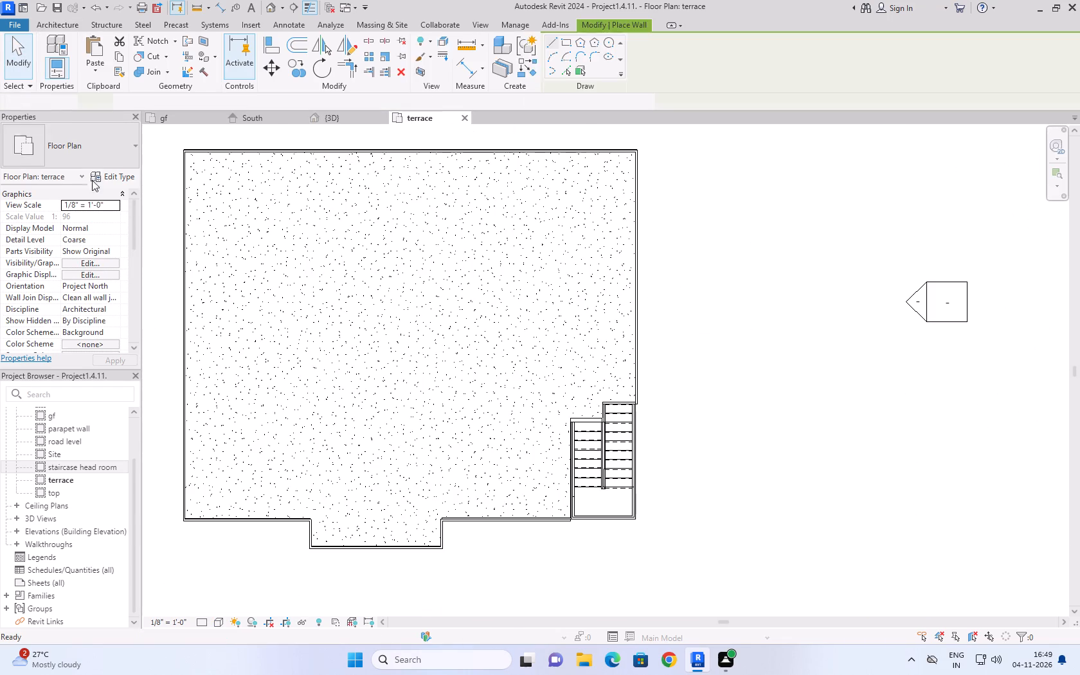
scroll(575, 529, up, 4)
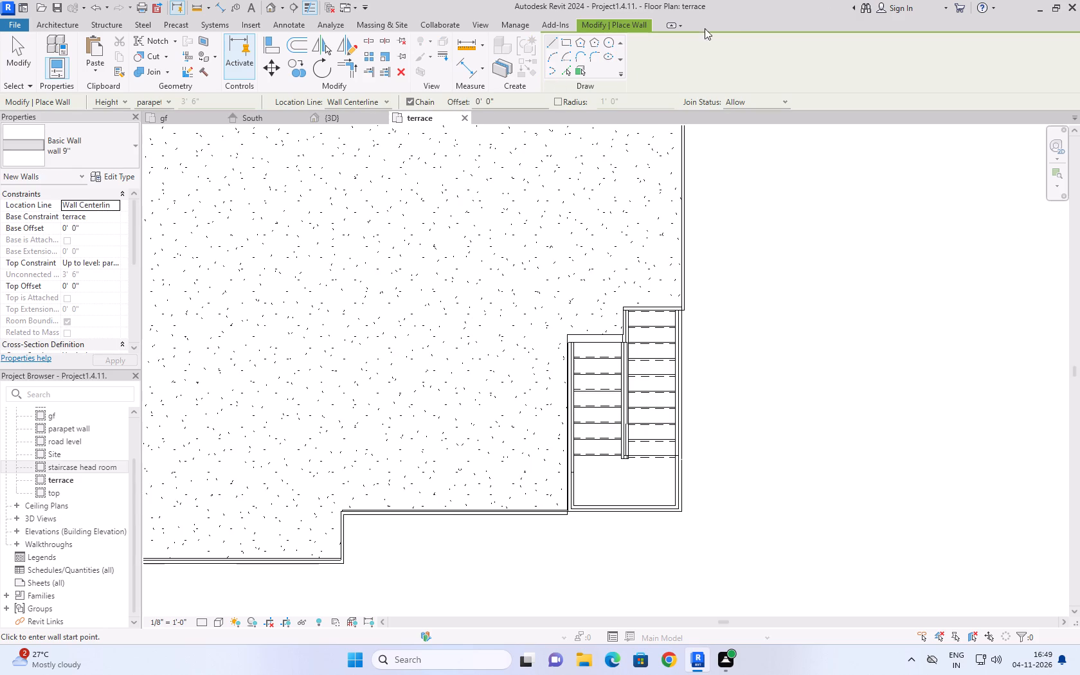
click(566, 73)
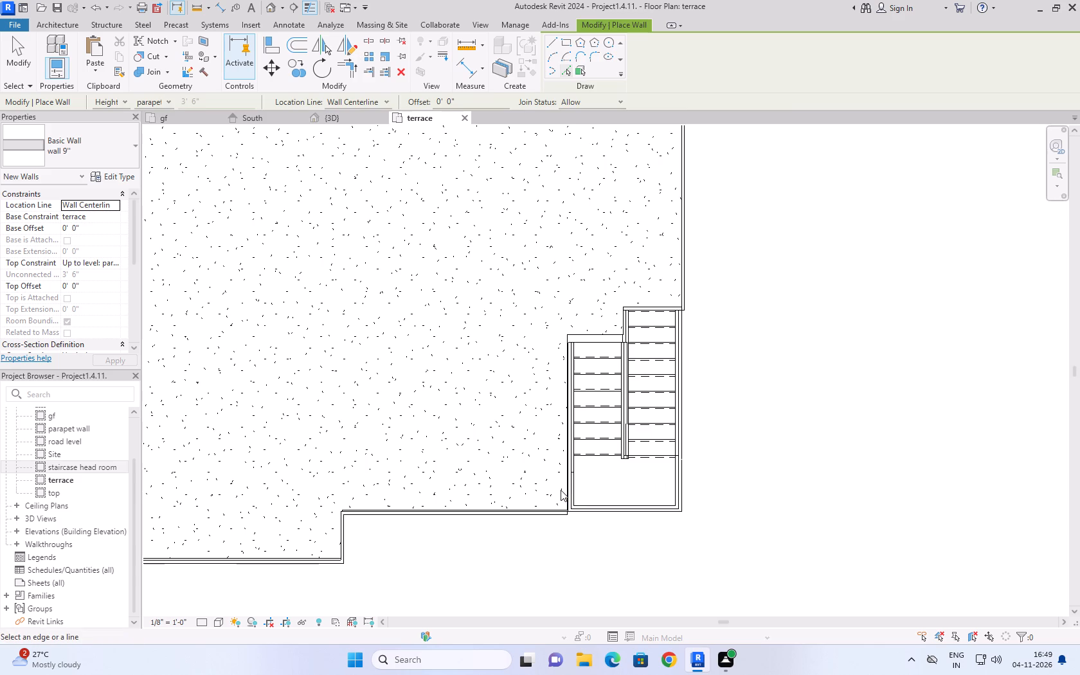
scroll(561, 490, up, 7)
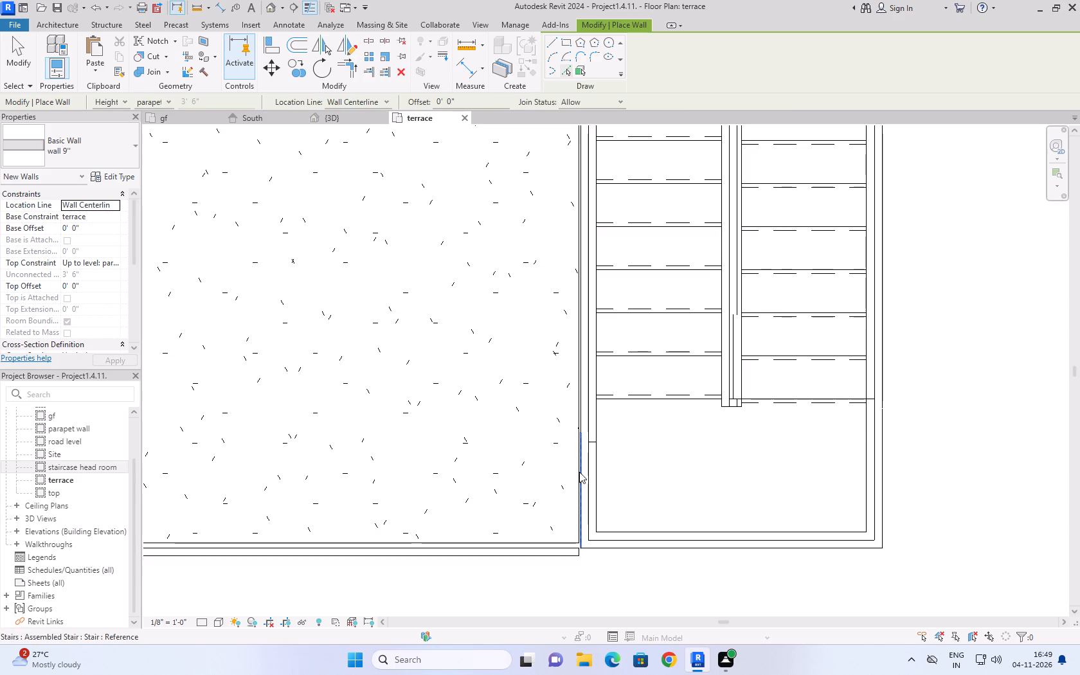
click(575, 491)
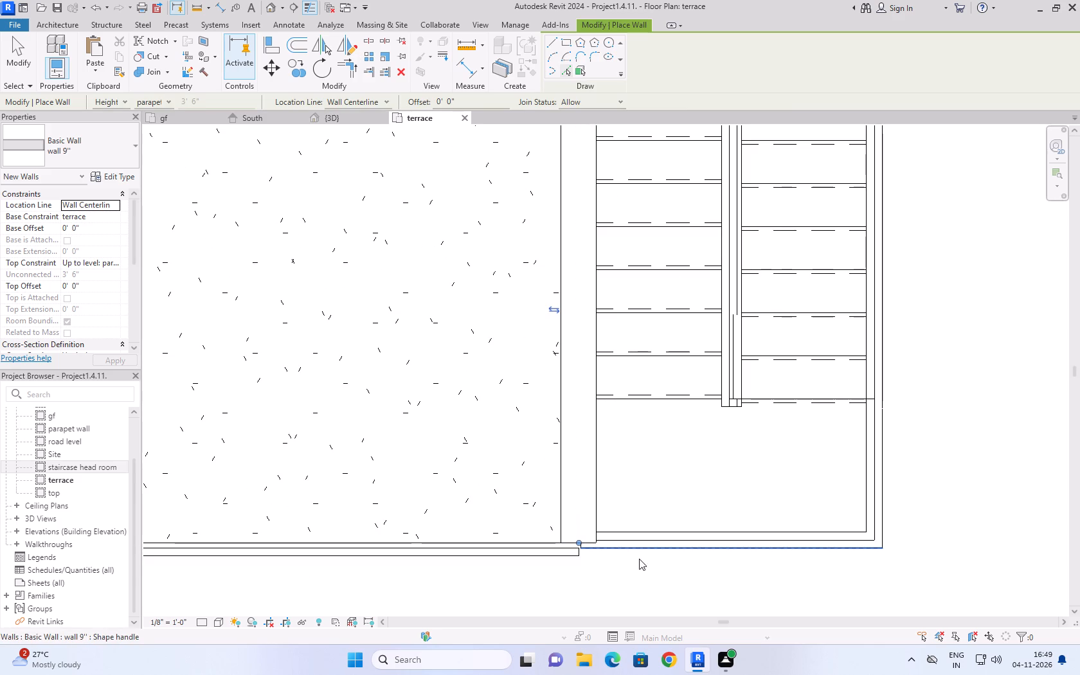
click(648, 547)
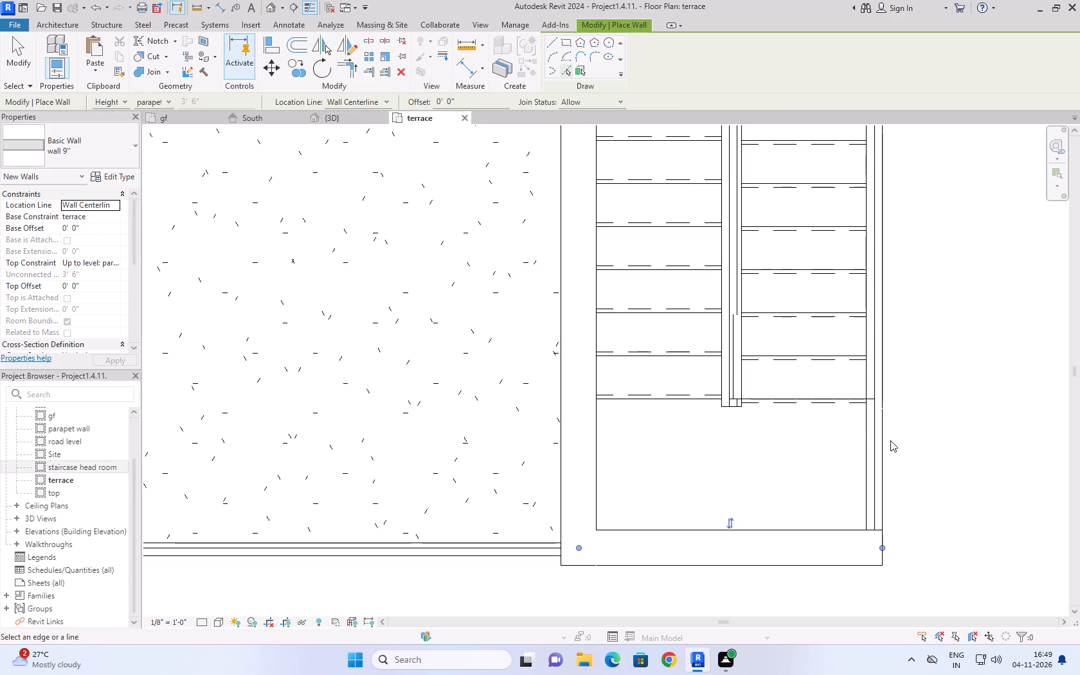
click(885, 436)
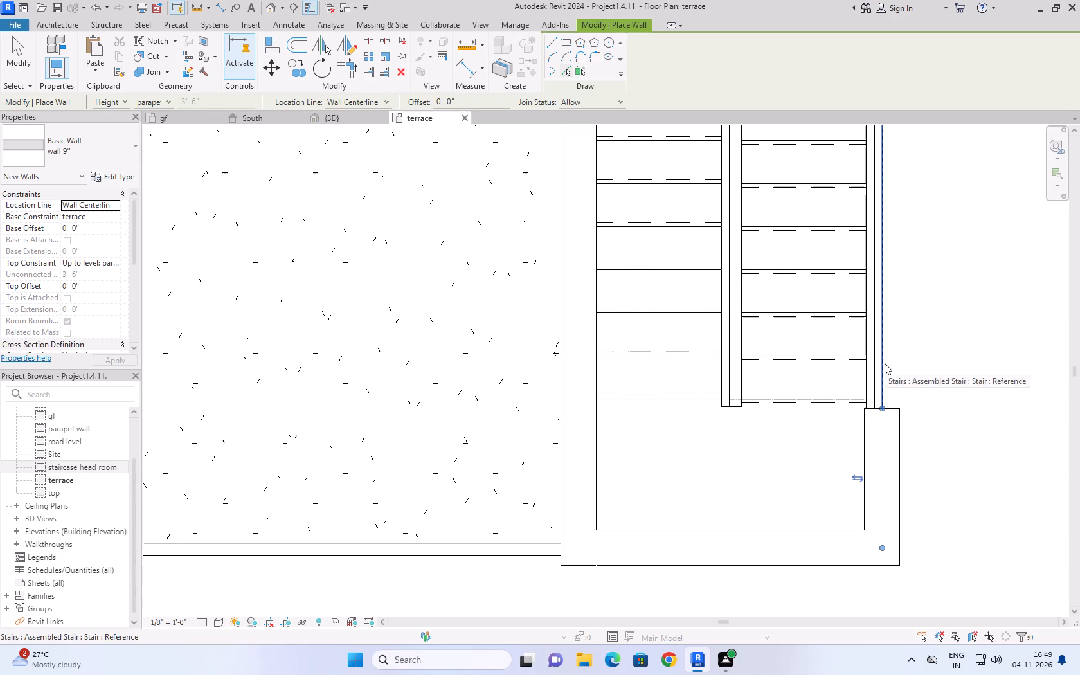
click(885, 363)
scroll(935, 334, down, 5)
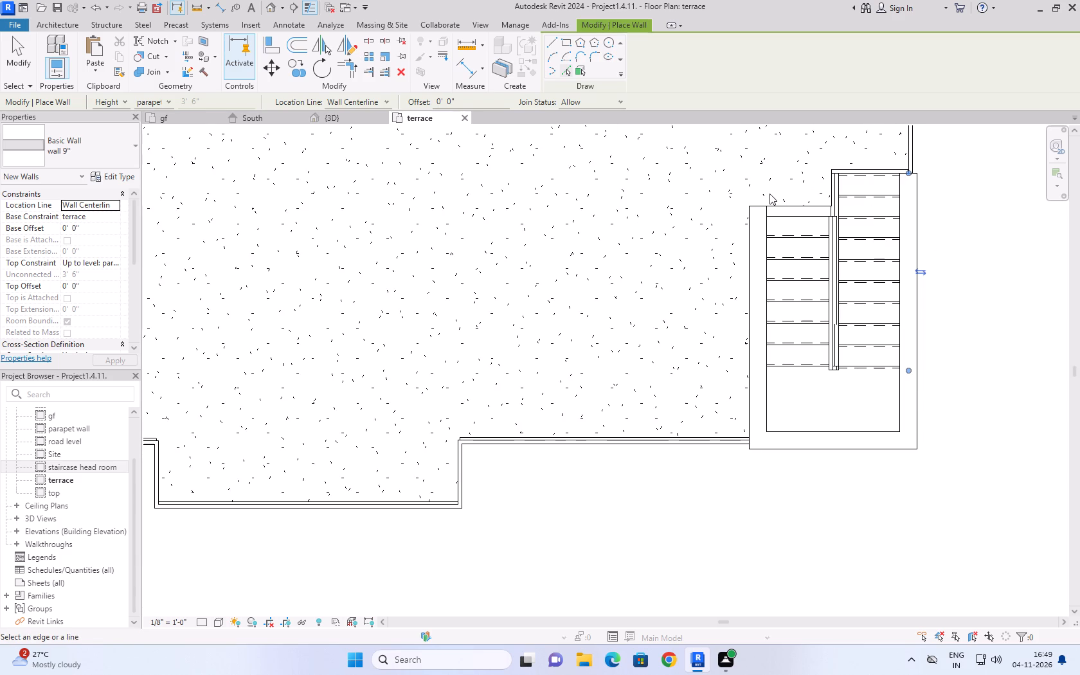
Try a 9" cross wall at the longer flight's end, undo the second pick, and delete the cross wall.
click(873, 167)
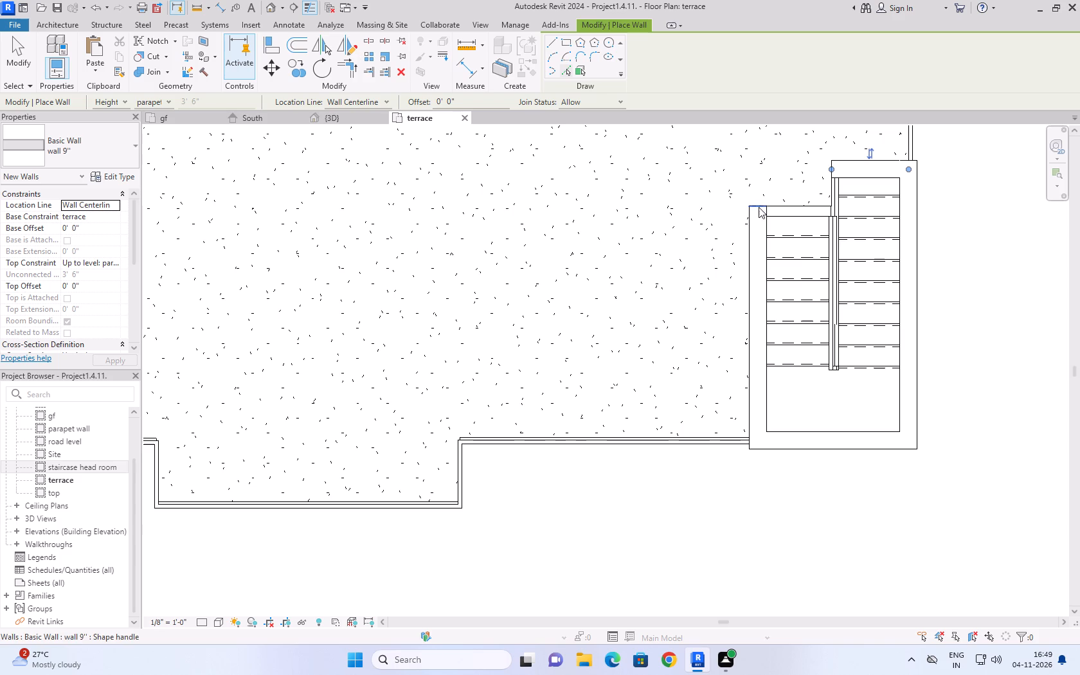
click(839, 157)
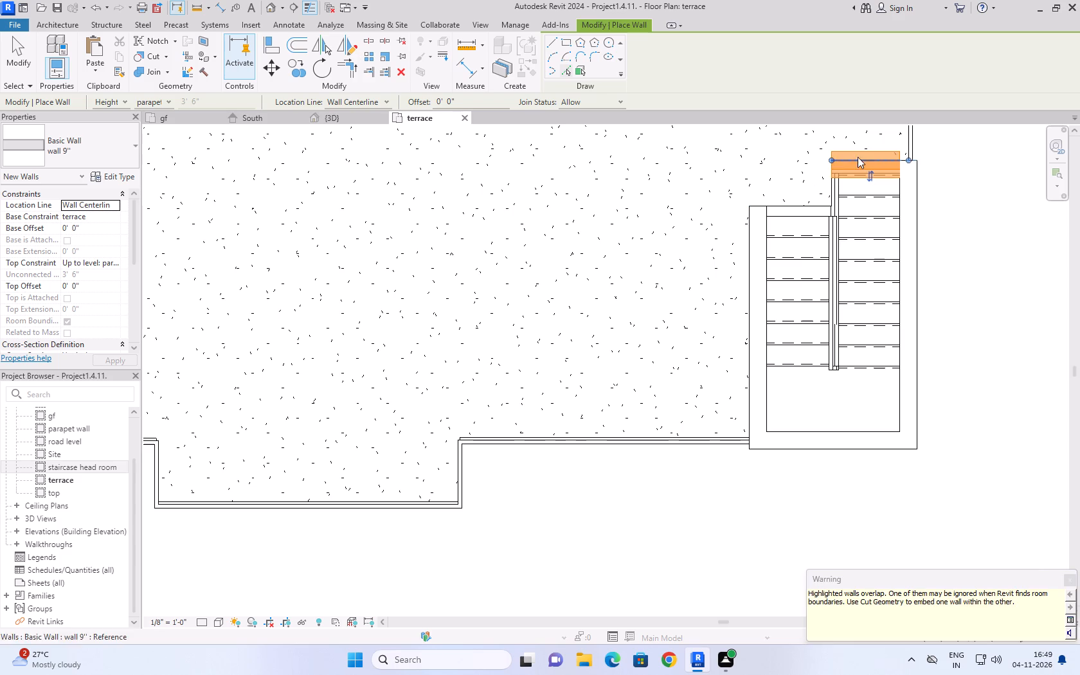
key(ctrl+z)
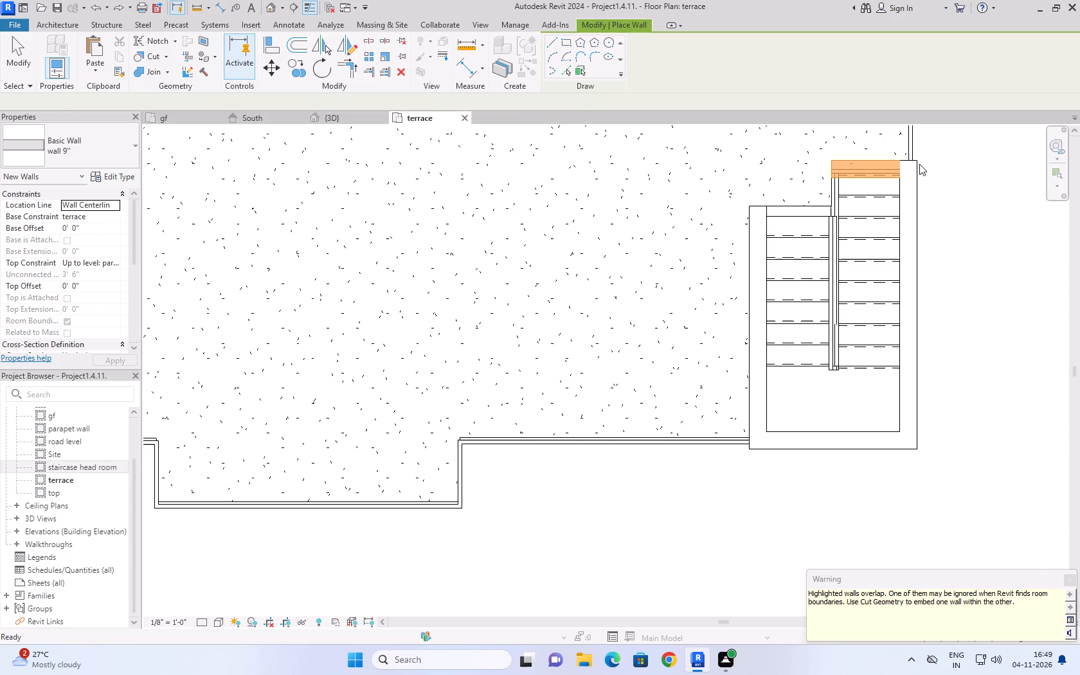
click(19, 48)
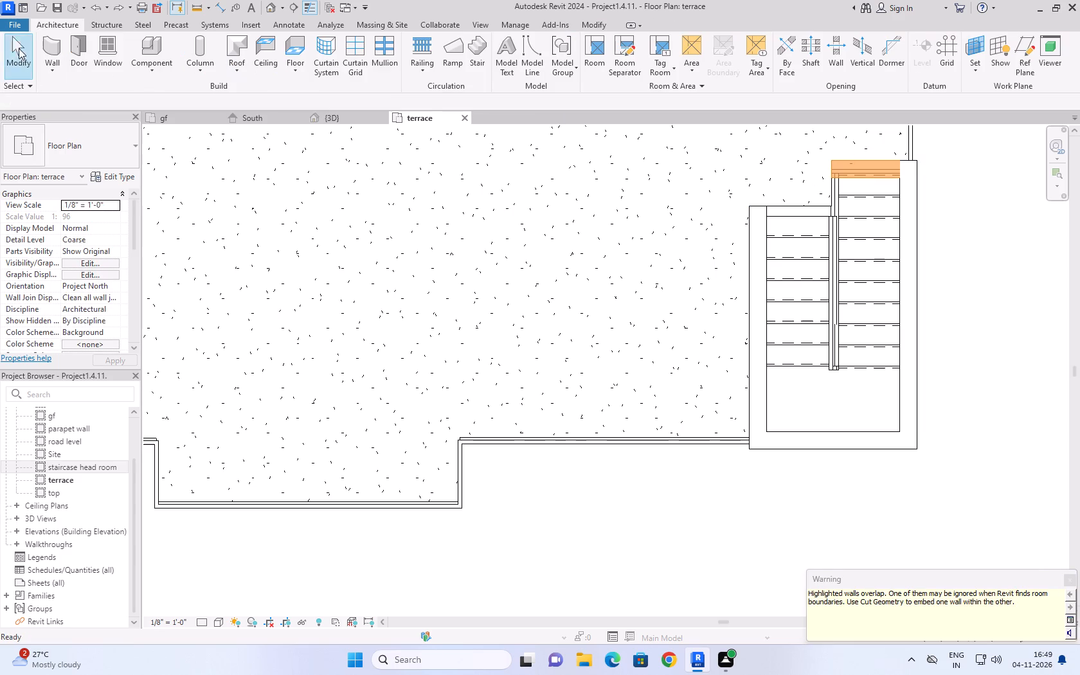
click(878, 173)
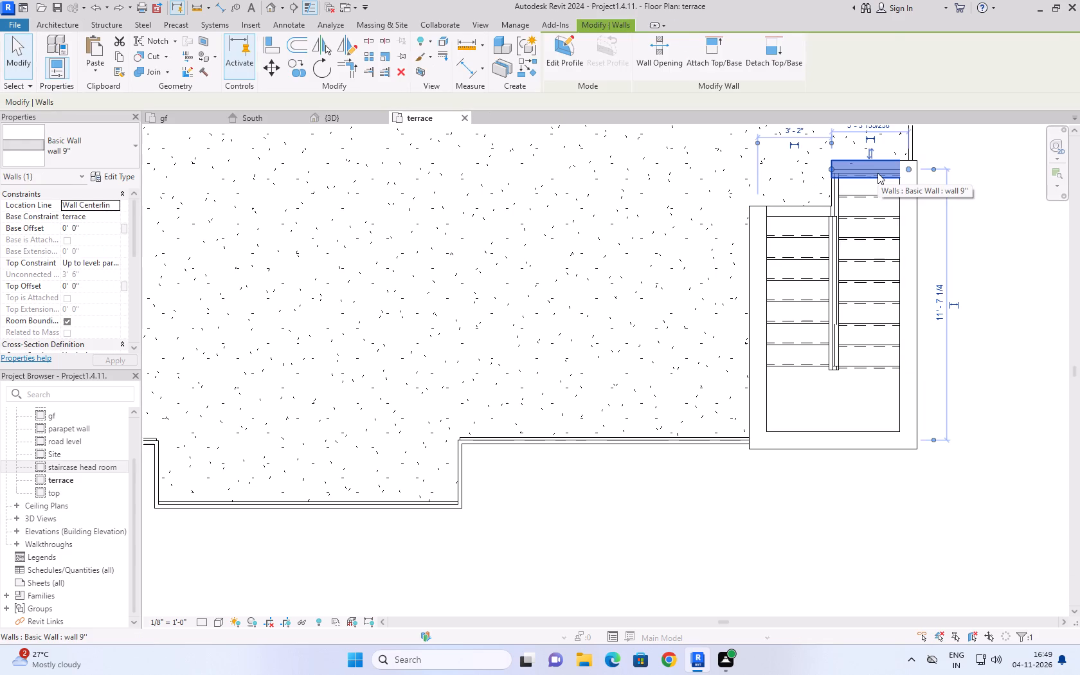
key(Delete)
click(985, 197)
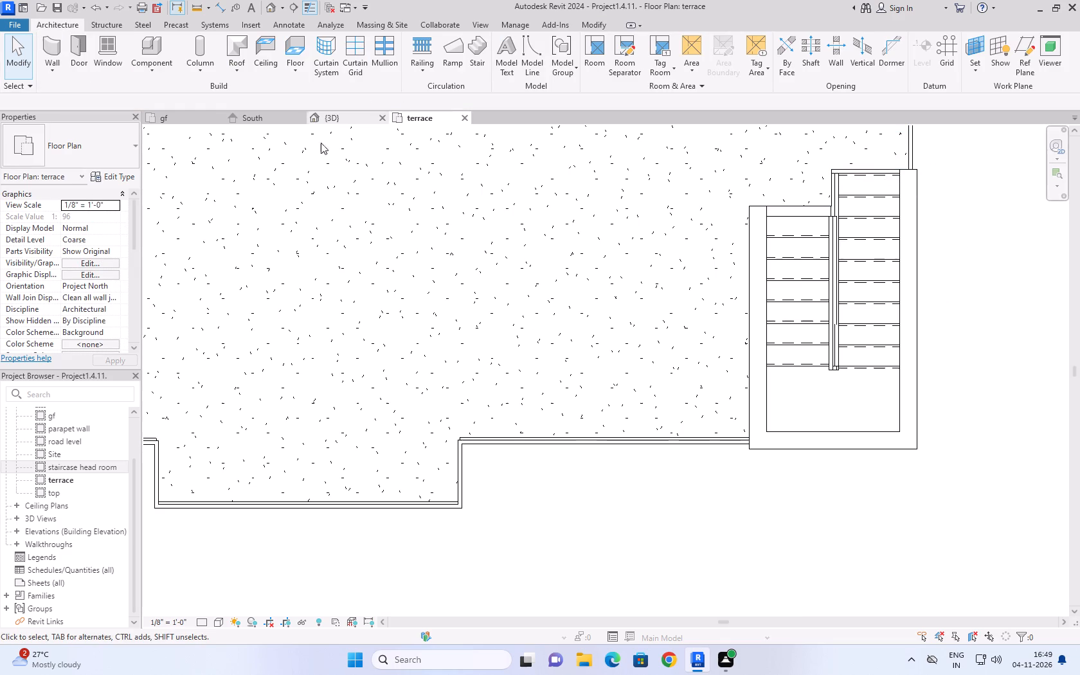
Create a 9" cross wall from the picked stair edge at the end of the second building's longer flight.
text(WA)
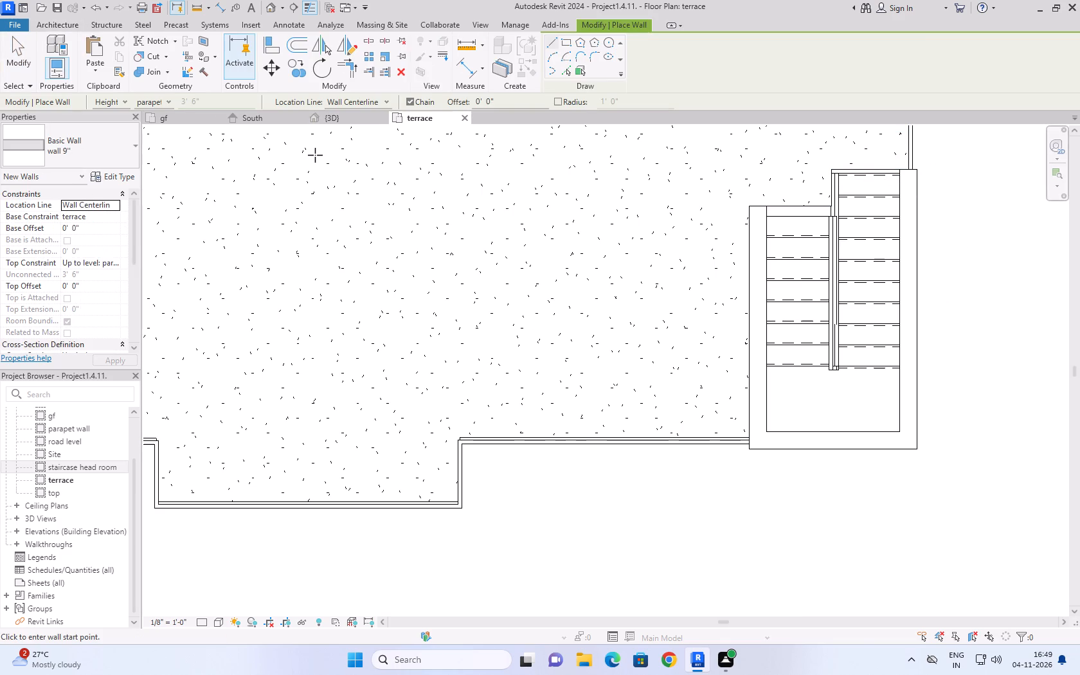
click(562, 66)
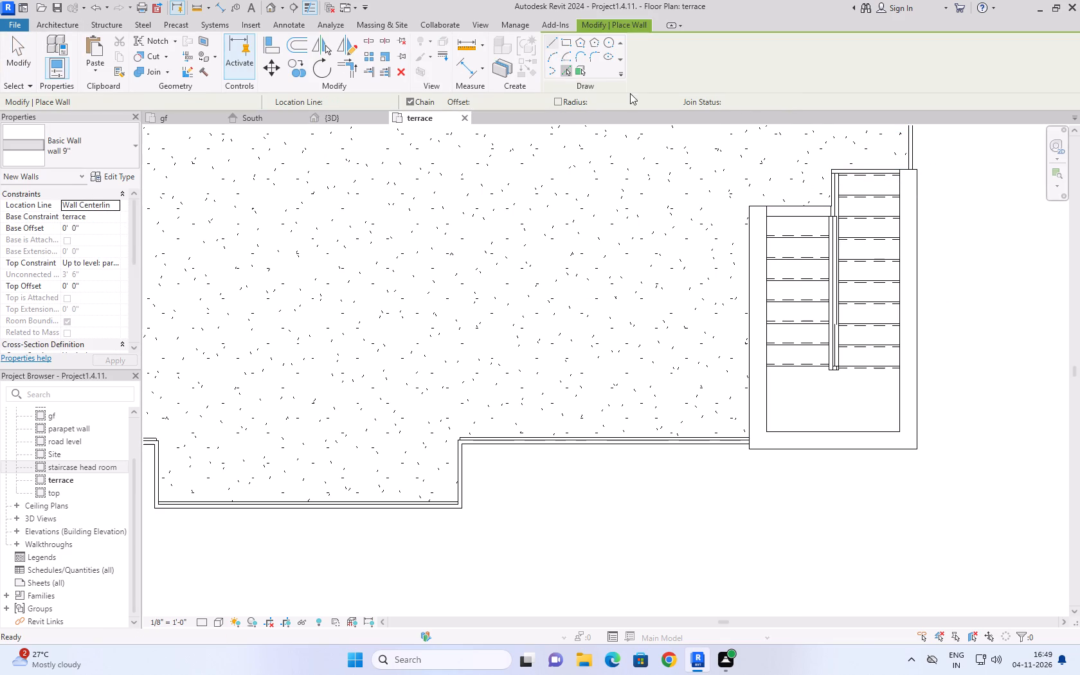
click(861, 168)
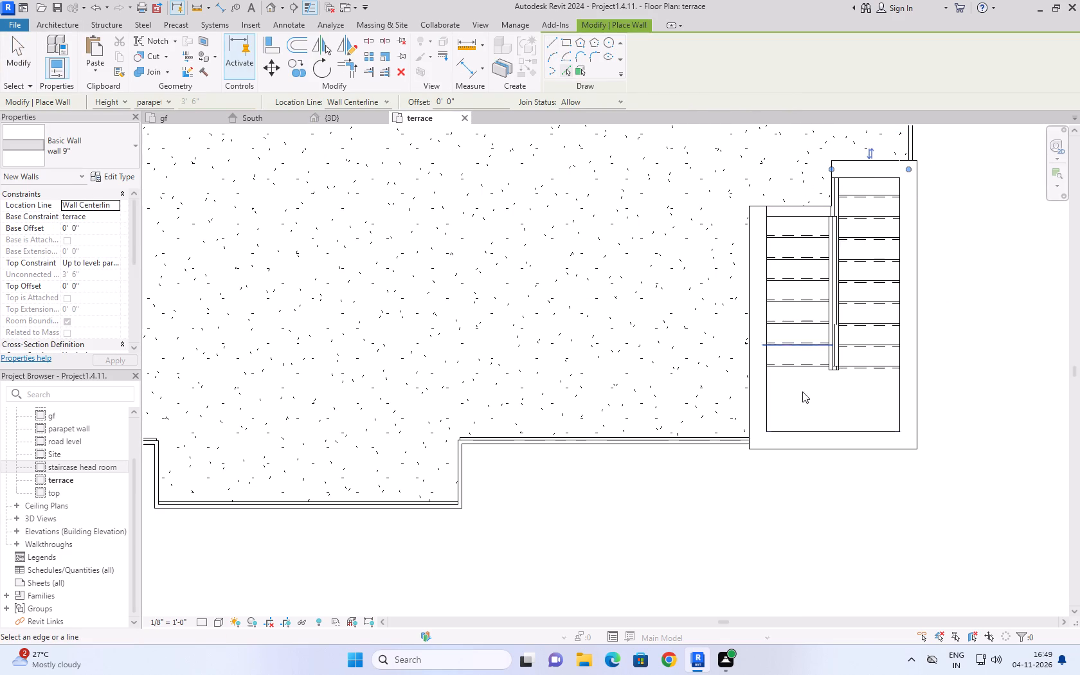
click(24, 64)
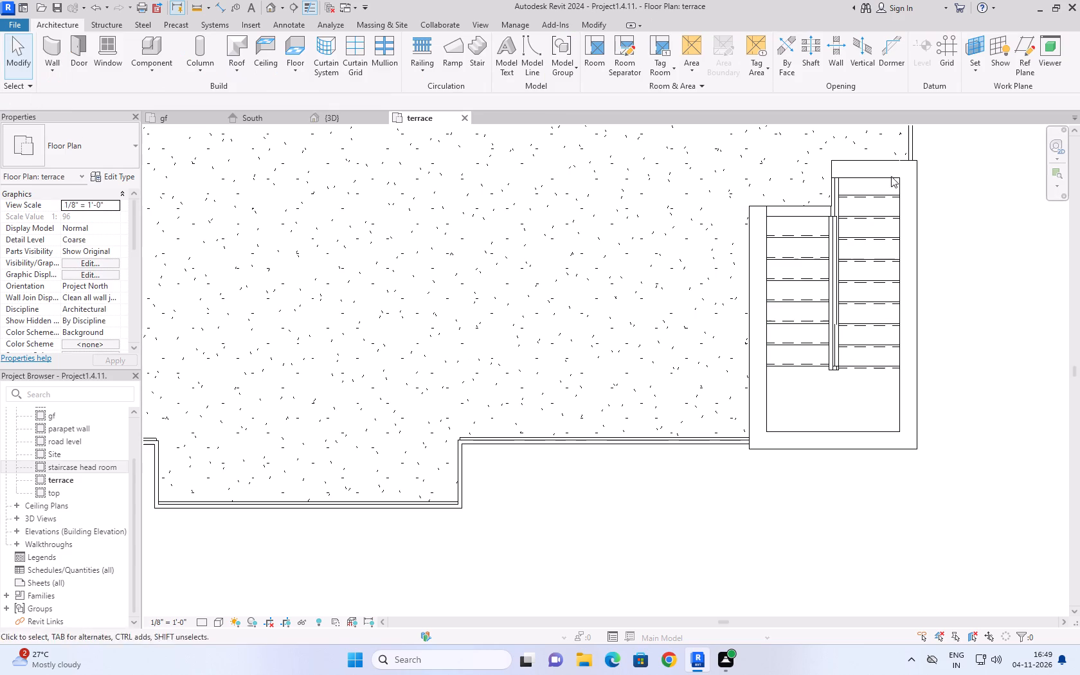
click(856, 159)
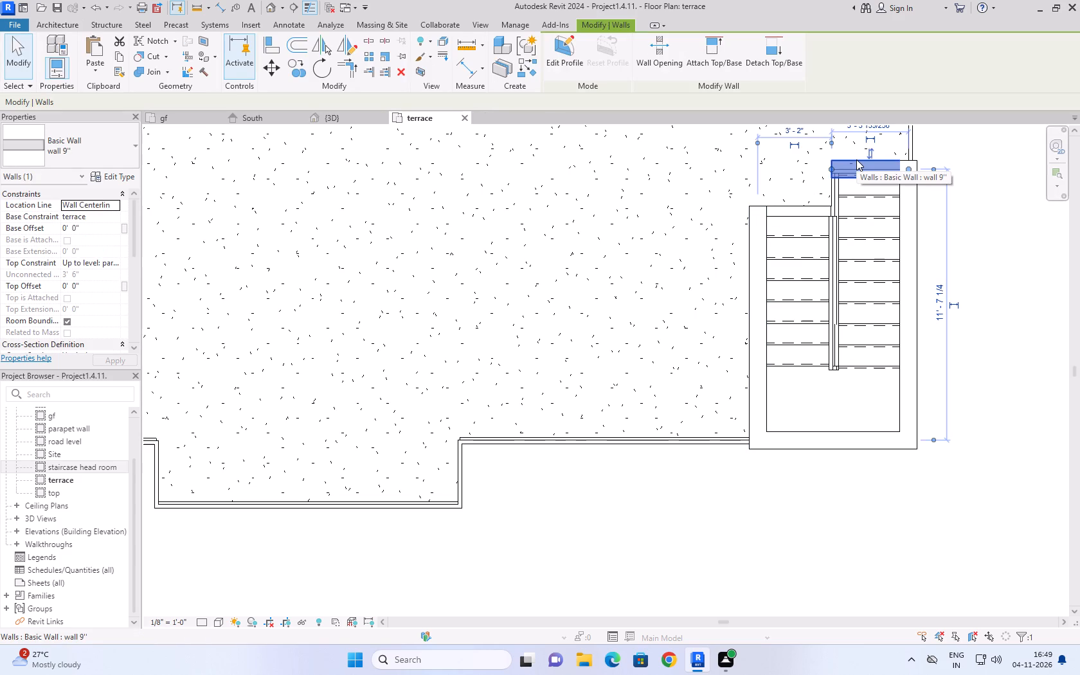
click(993, 216)
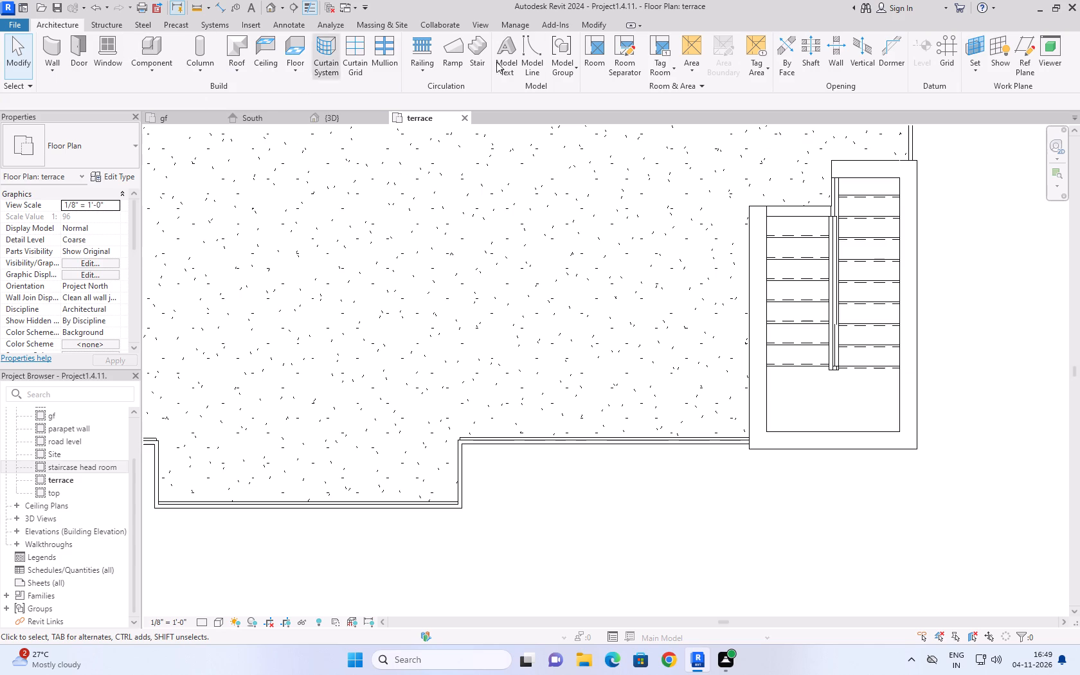
Align the inner side wall's end with the cross wall's outer face, and the cross wall's end with the inner side wall's inner face.
click(594, 19)
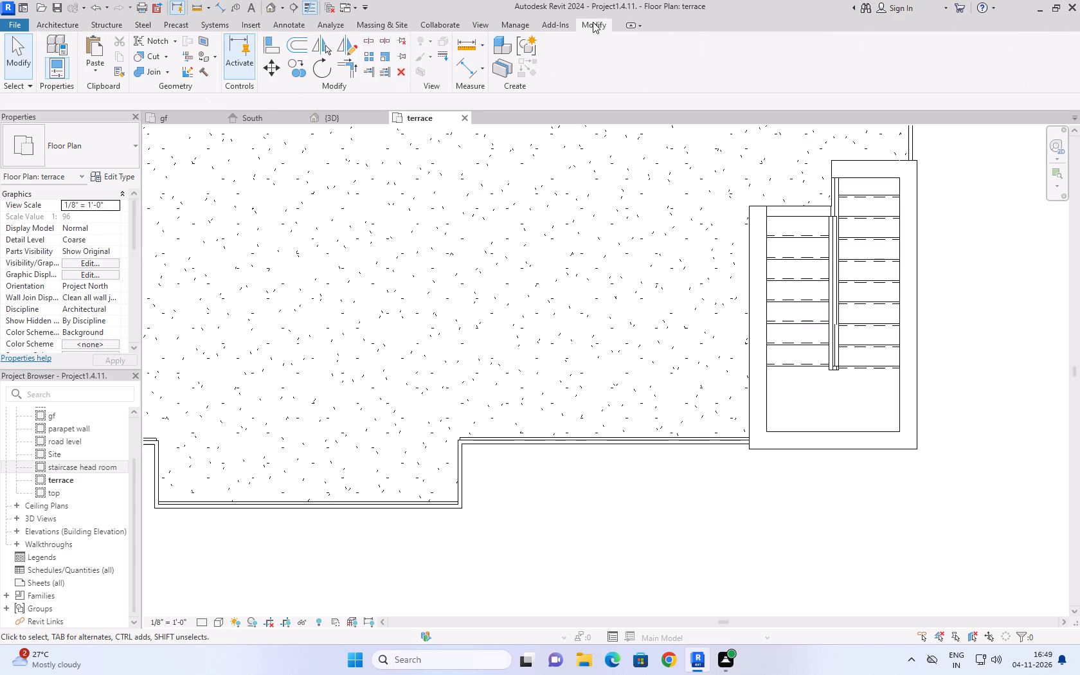
click(265, 48)
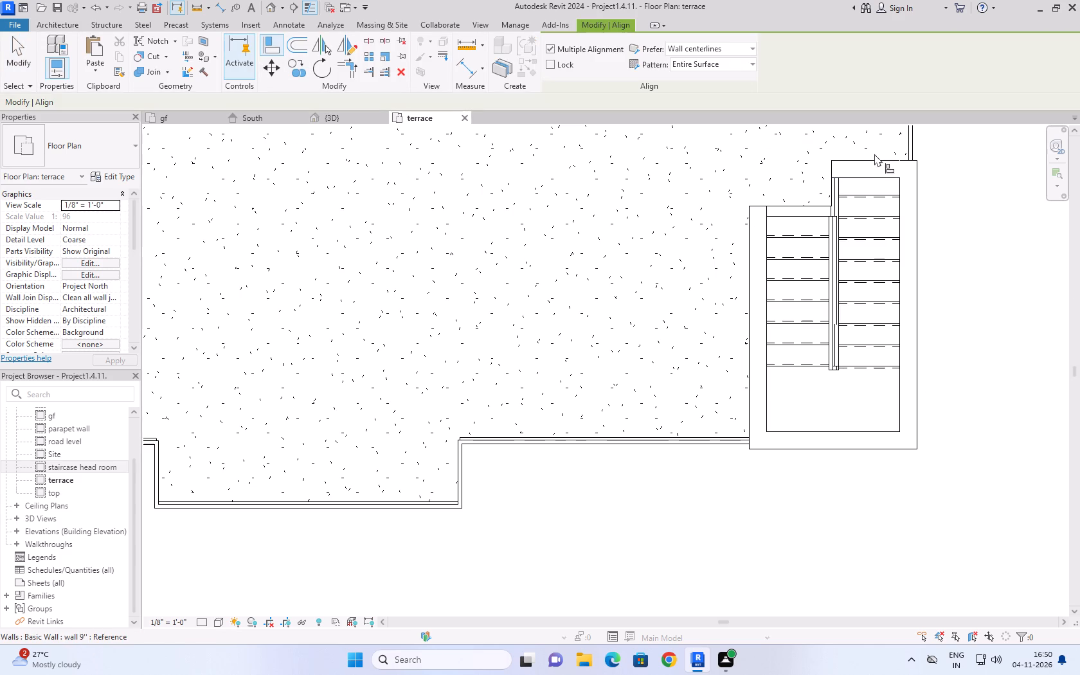
click(872, 159)
click(755, 206)
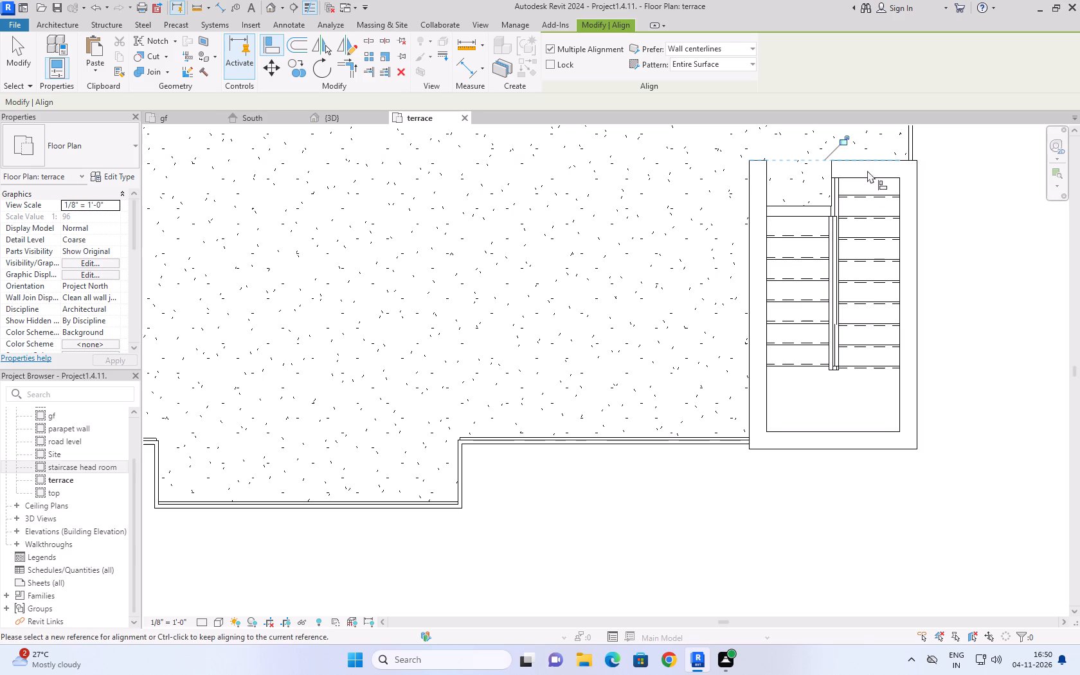
click(957, 203)
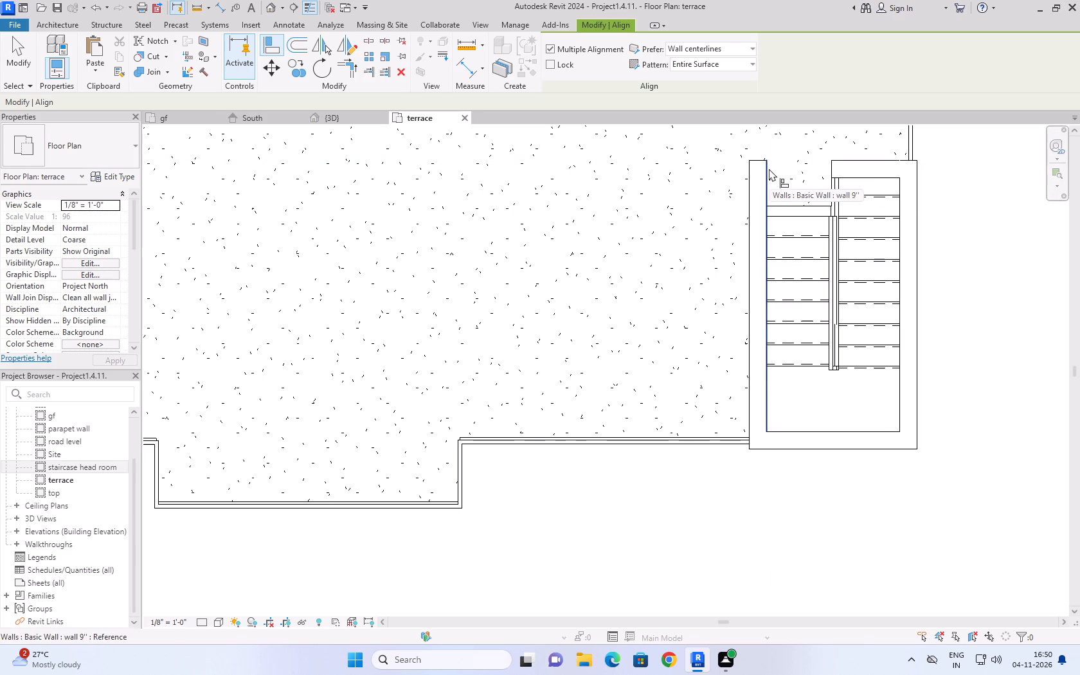
click(769, 168)
click(831, 166)
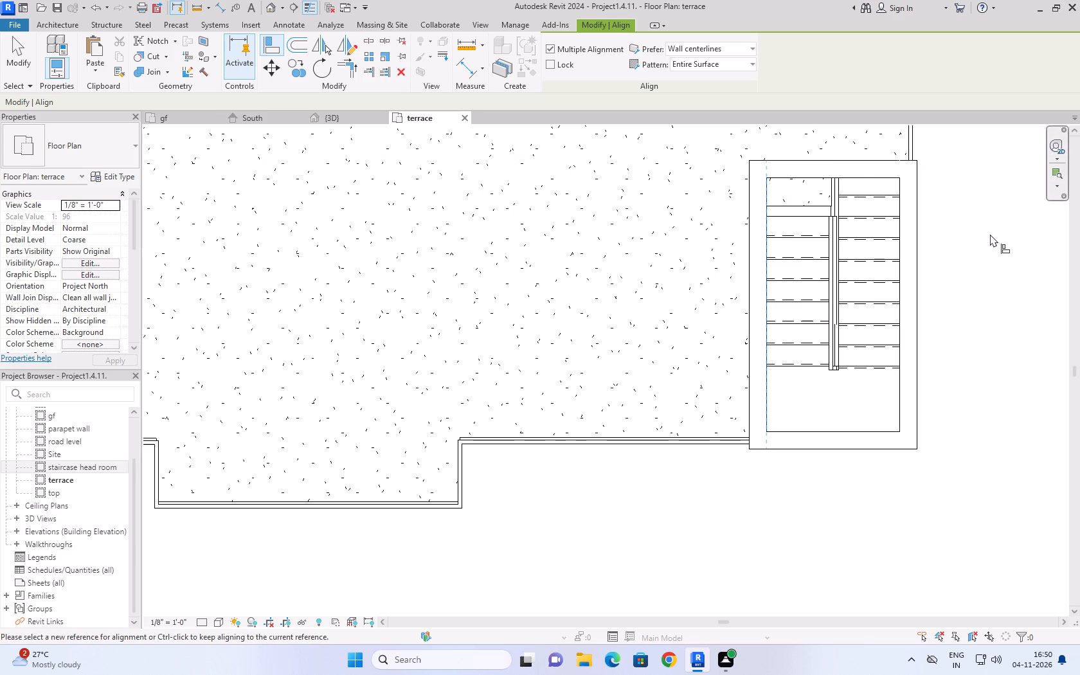
scroll(990, 234, down, 3)
click(25, 59)
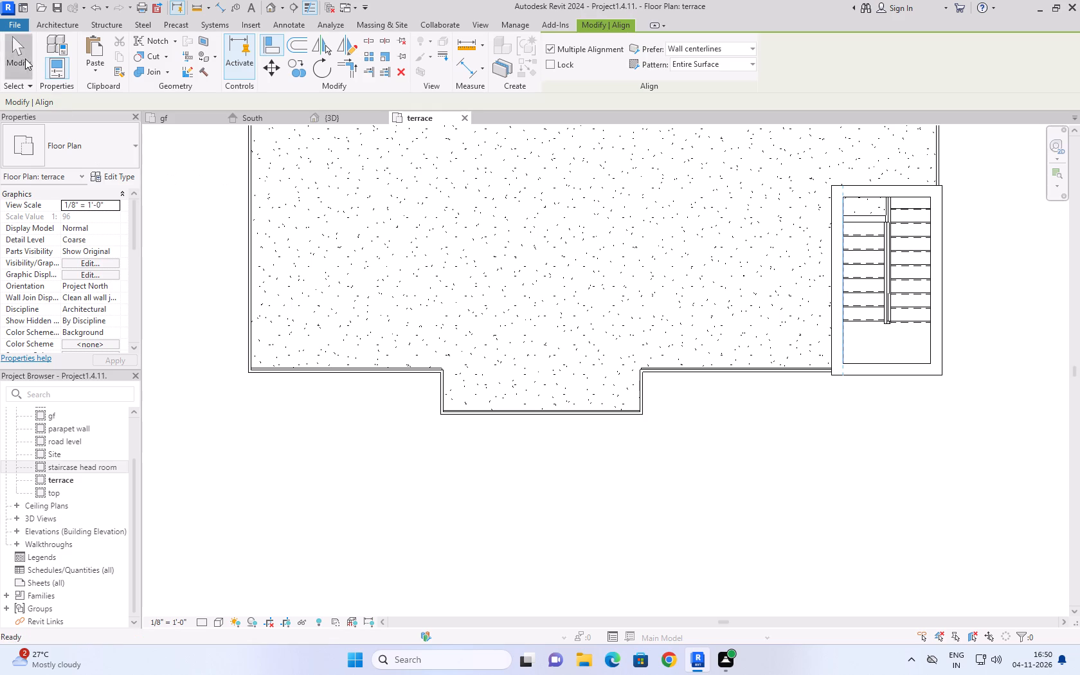
Place a Single-Flush 30" x 80" door in the second enclosure's cross wall, about 1' 6" from the inner side wall's centreline.
text(DR)
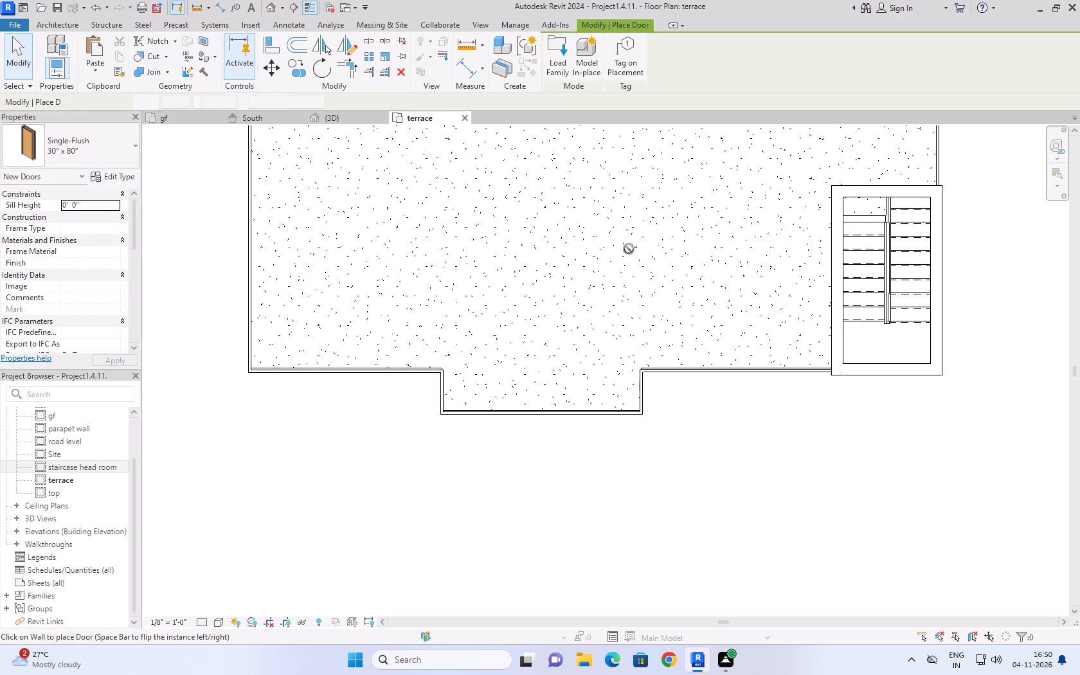
click(864, 187)
scroll(815, 300, down, 5)
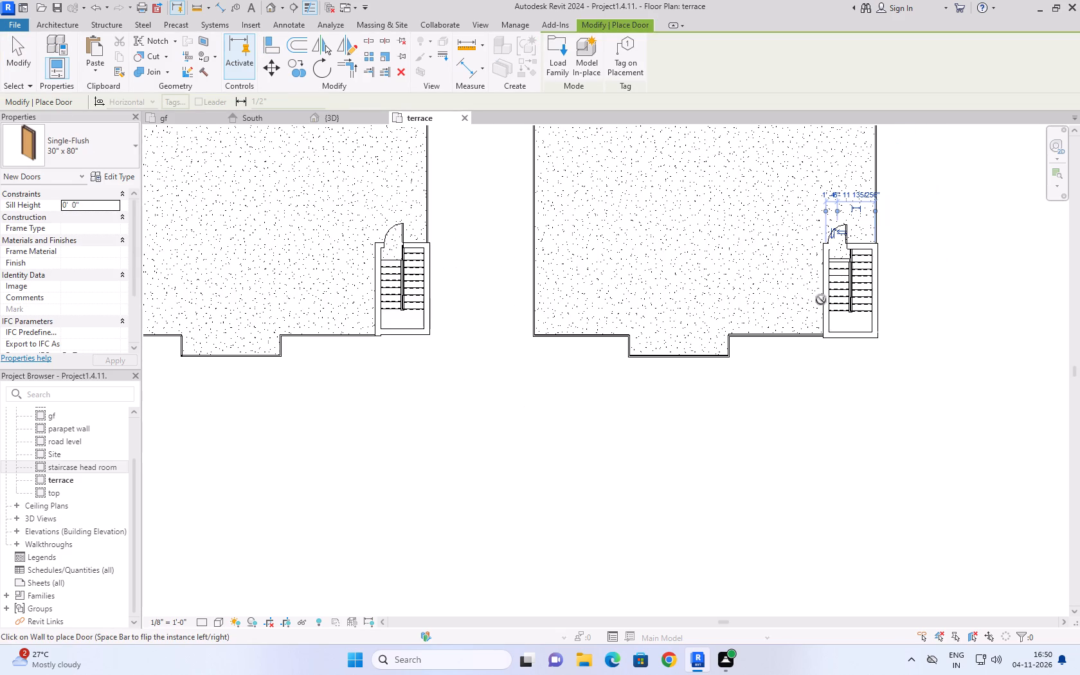
scroll(872, 236, up, 4)
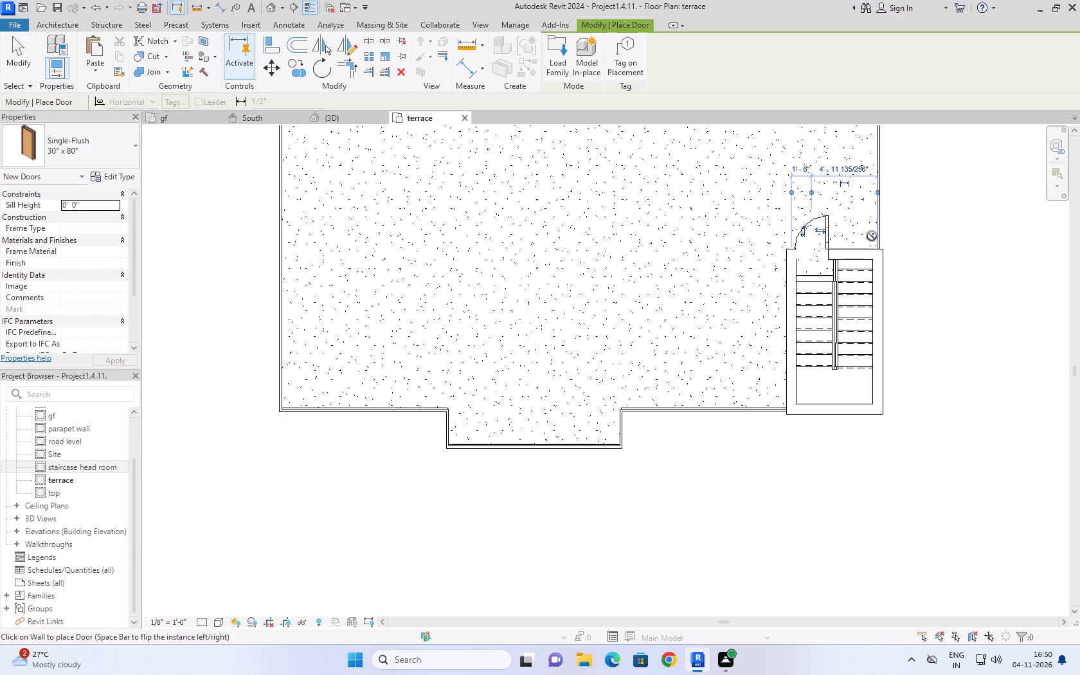
Nudge the second enclosure's terrace door two increments along the cross wall, away from the inner side wall.
key(Right)
key(Right)
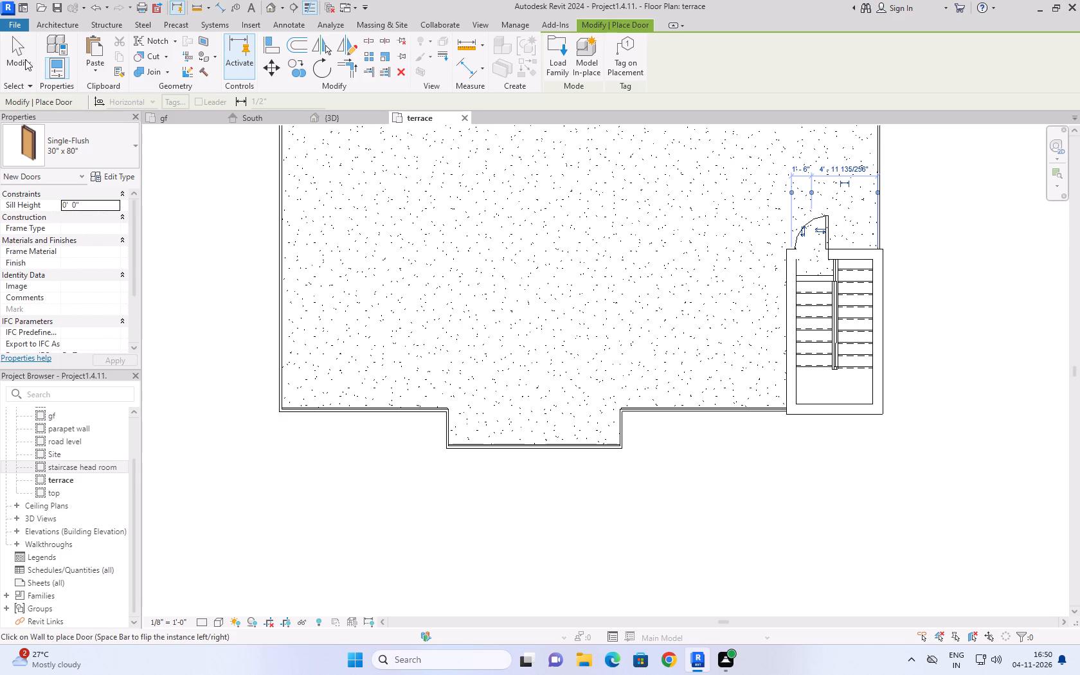
click(25, 59)
click(829, 228)
key(Right)
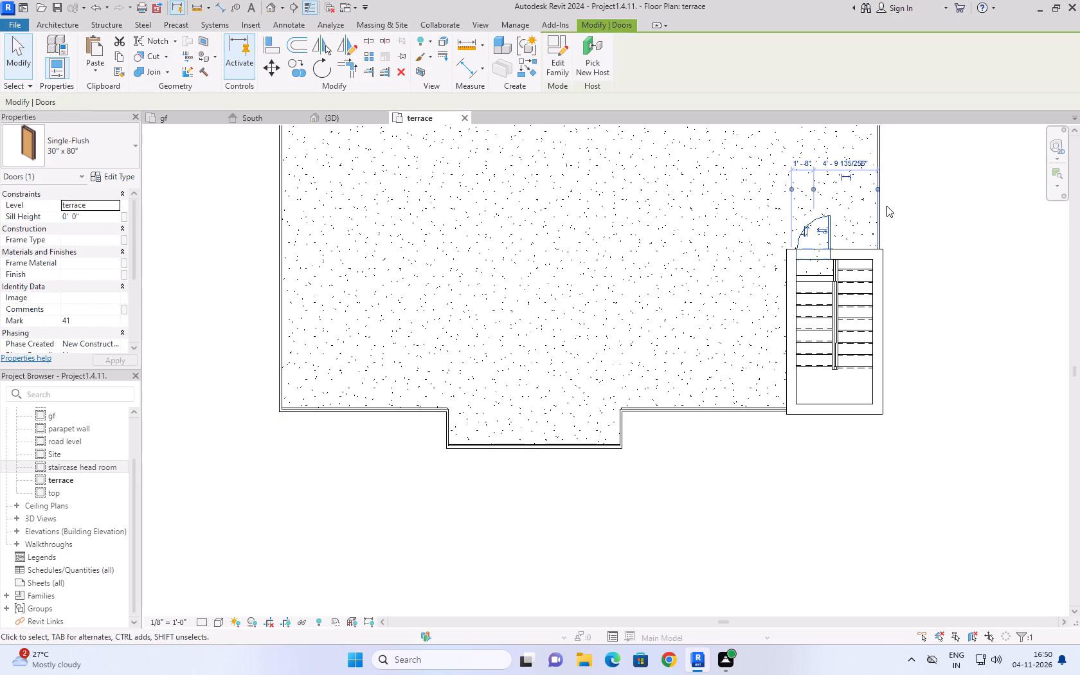
key(Right)
click(917, 189)
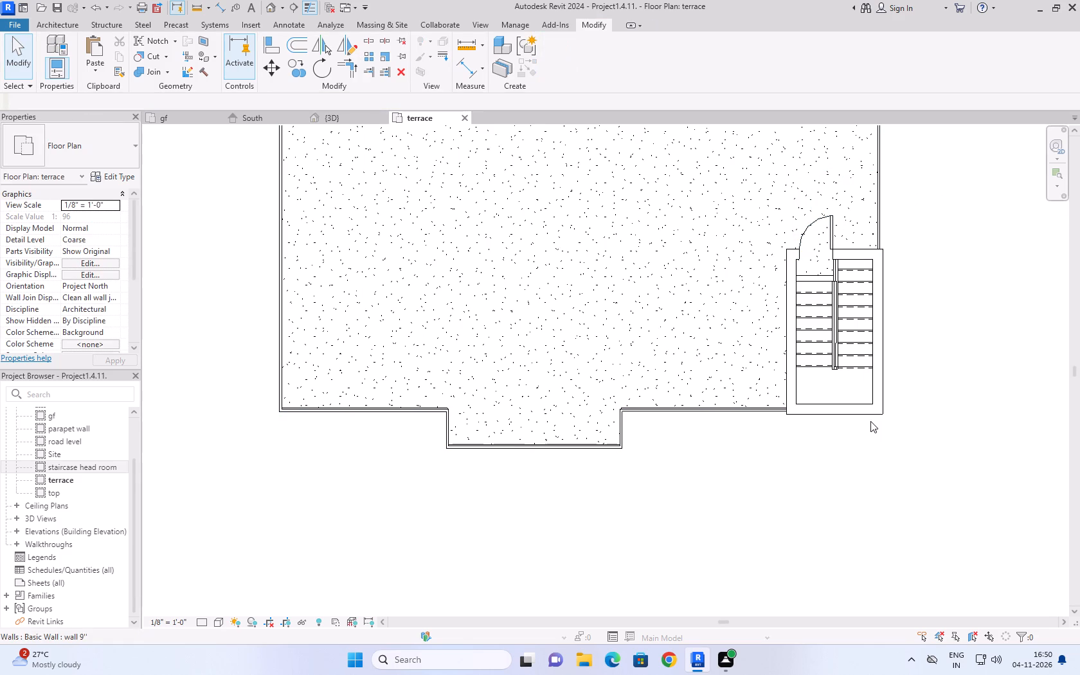
scroll(874, 437, down, 7)
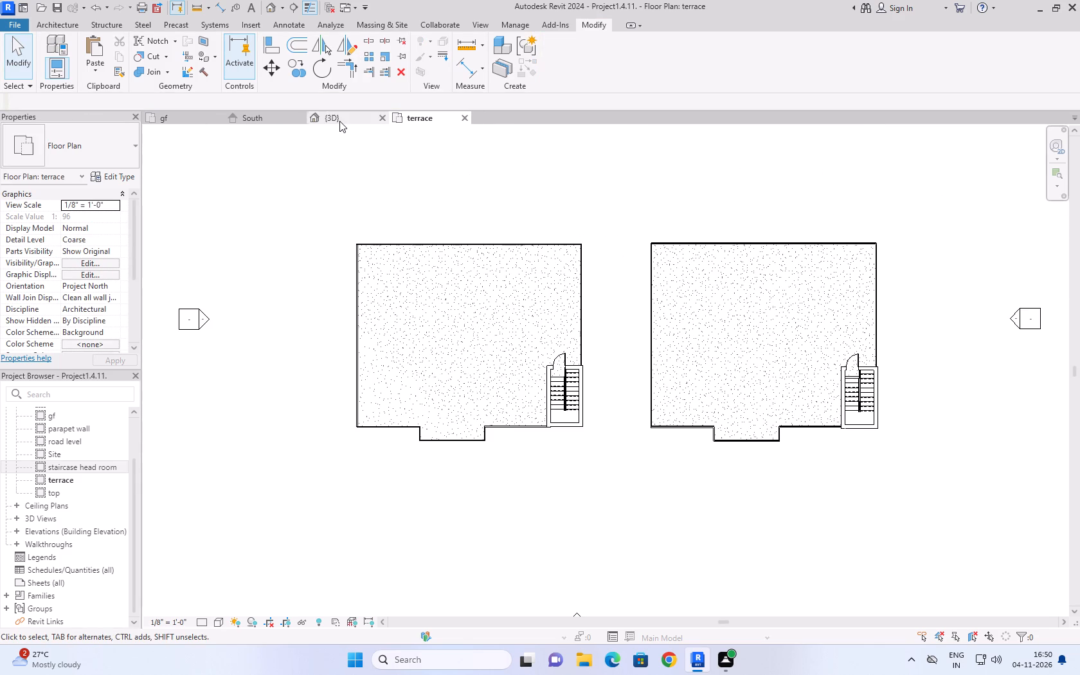
In the 3D view, extend the second building's outer stair side wall down to a base offset of -21' 0".
click(339, 121)
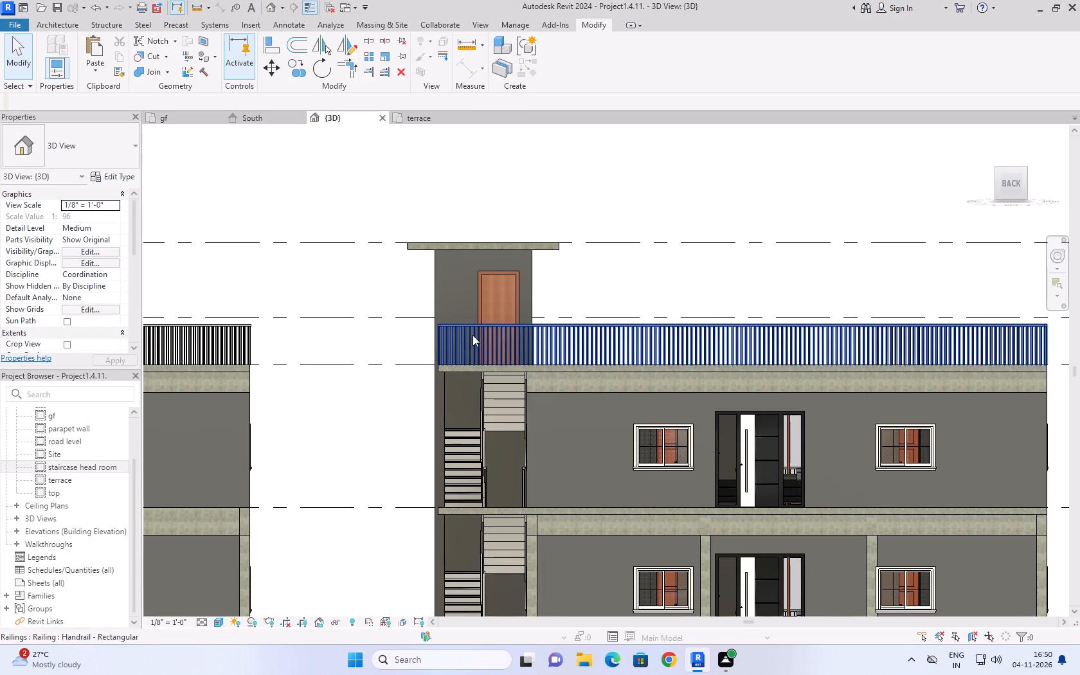
scroll(551, 253, down, 9)
scroll(374, 241, up, 4)
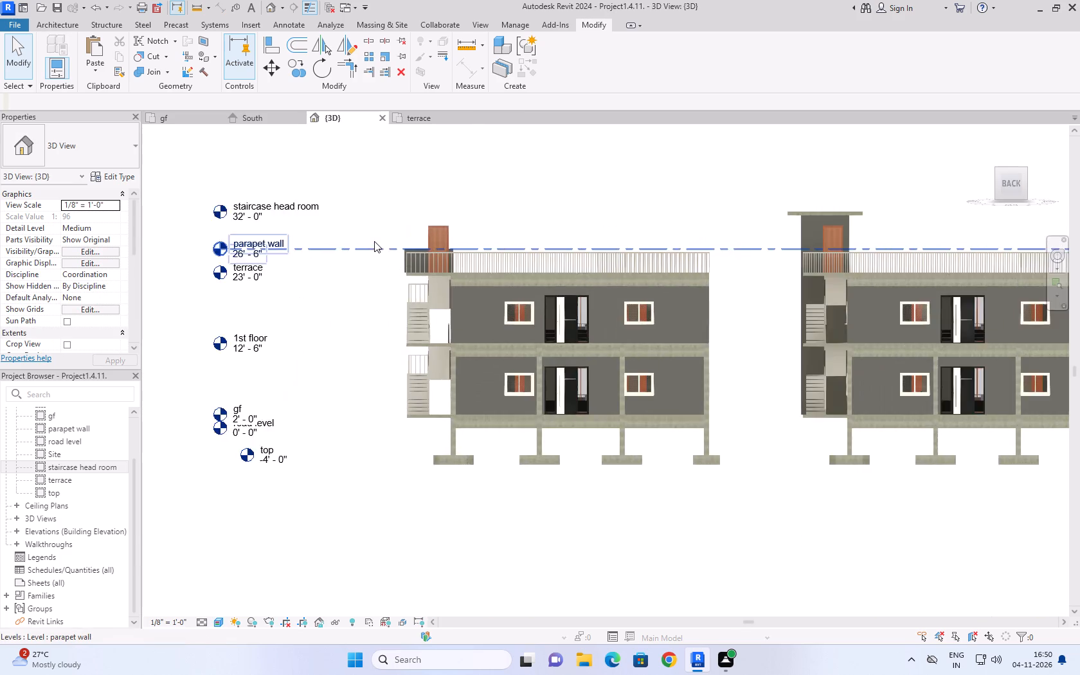
scroll(374, 241, up, 4)
click(530, 163)
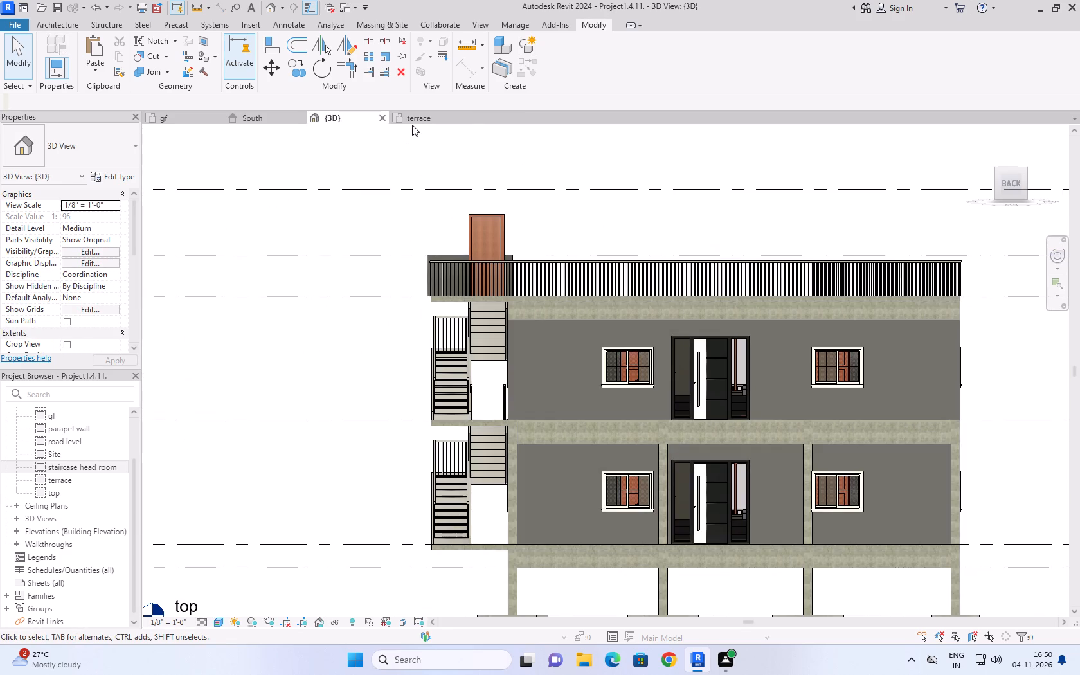
click(413, 124)
click(345, 122)
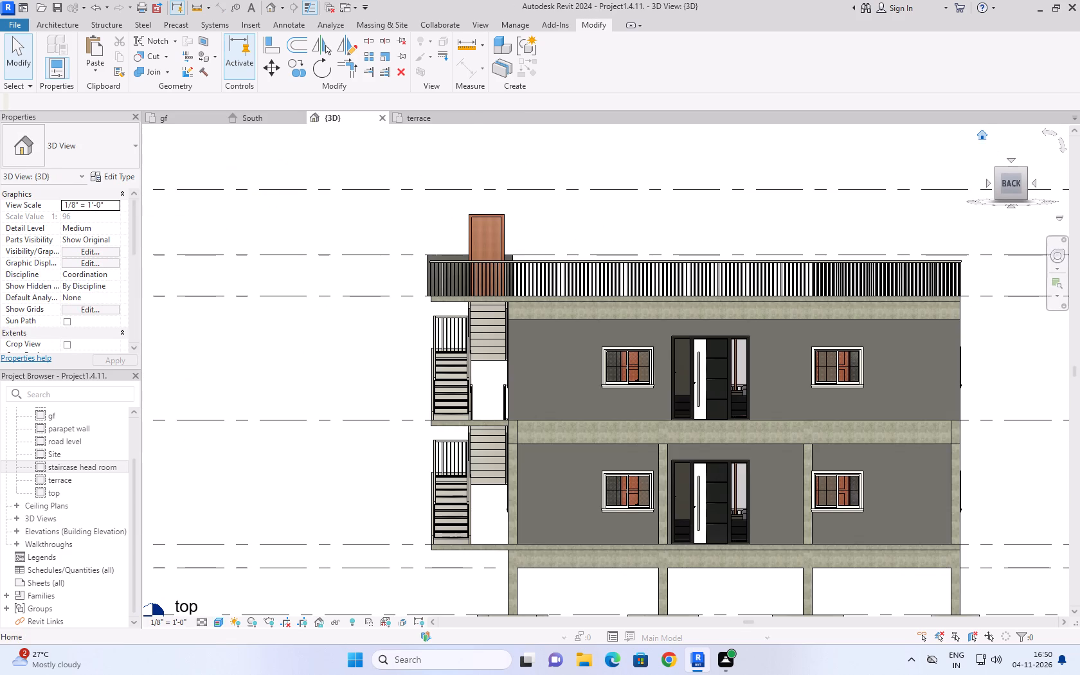
click(987, 132)
scroll(750, 520, up, 2)
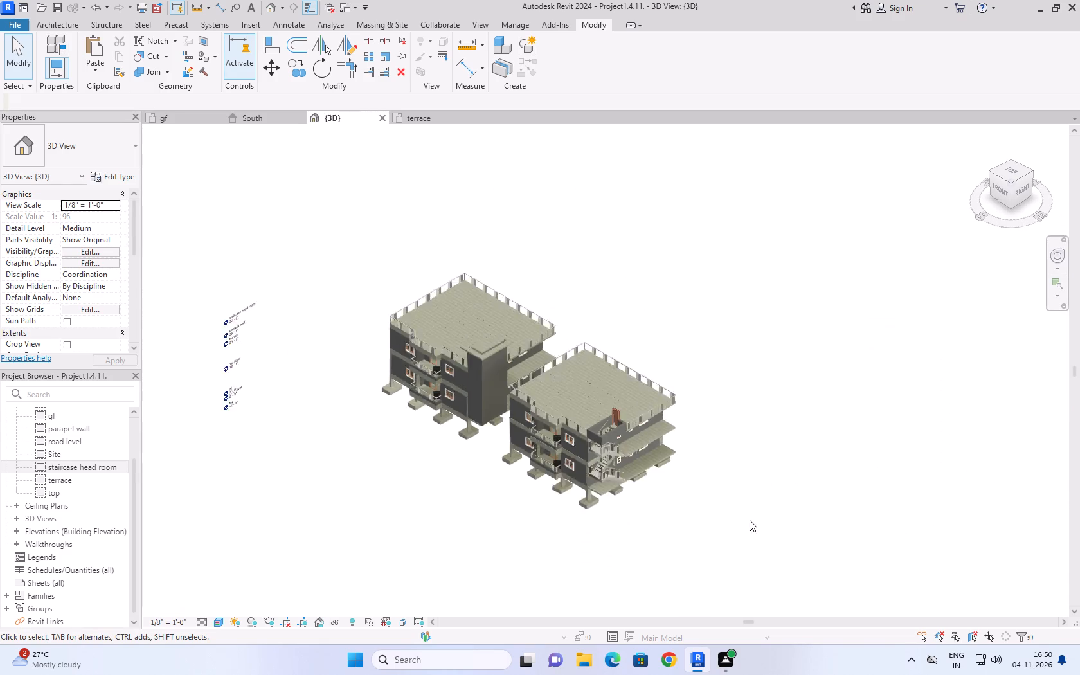
scroll(750, 520, up, 1)
scroll(526, 424, up, 9)
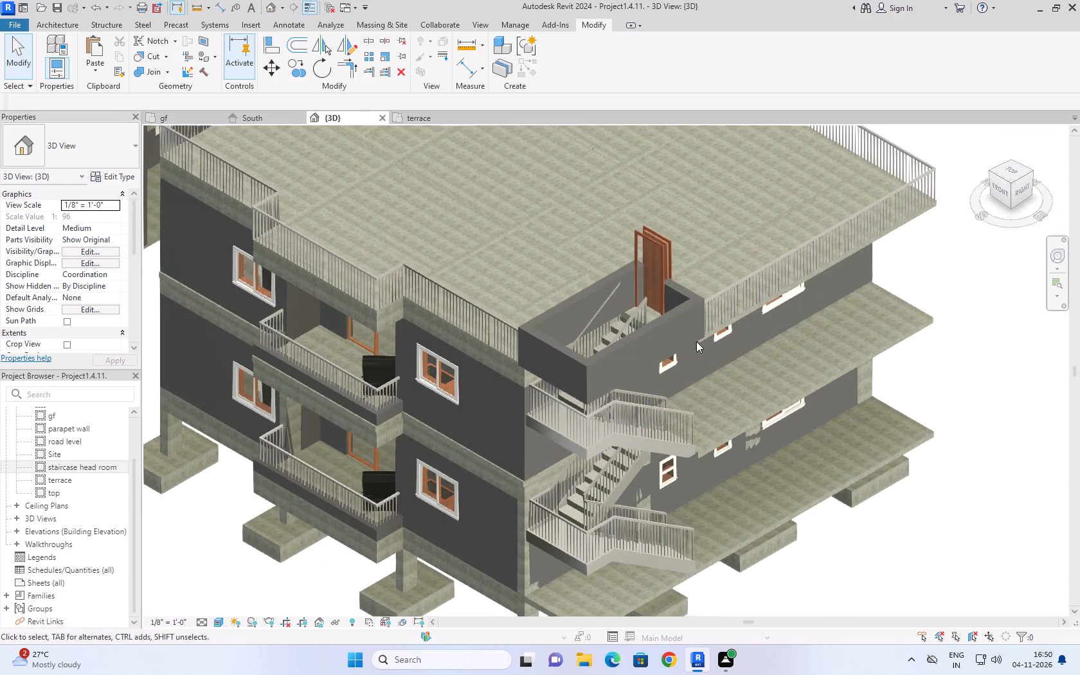
click(661, 319)
scroll(761, 422, down, 6)
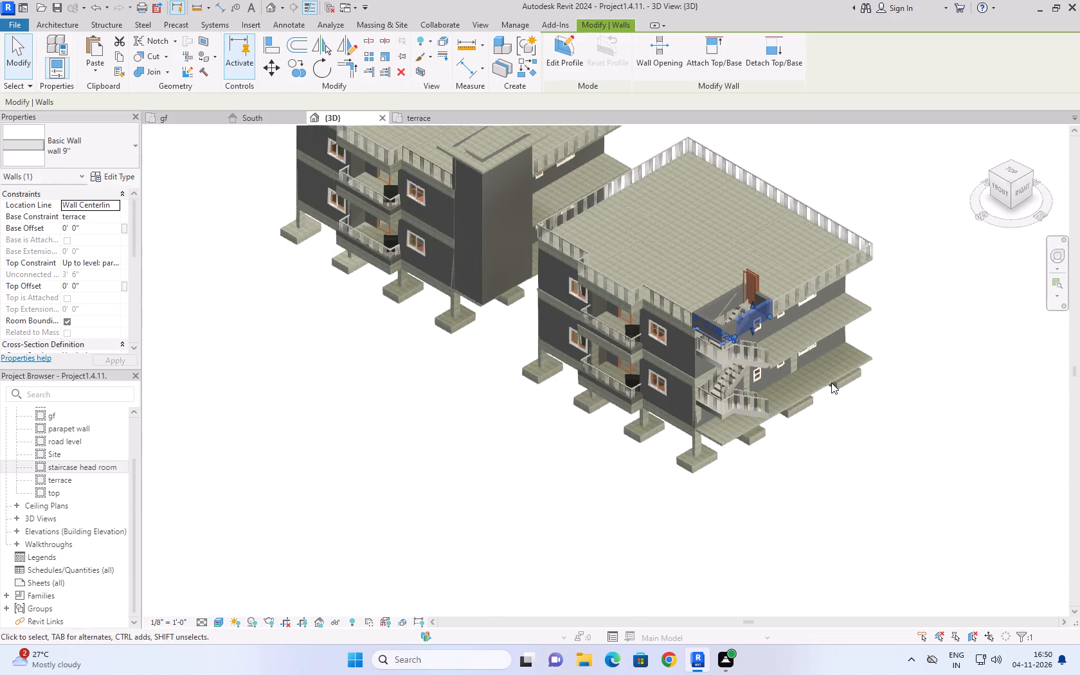
drag(754, 332, 755, 402)
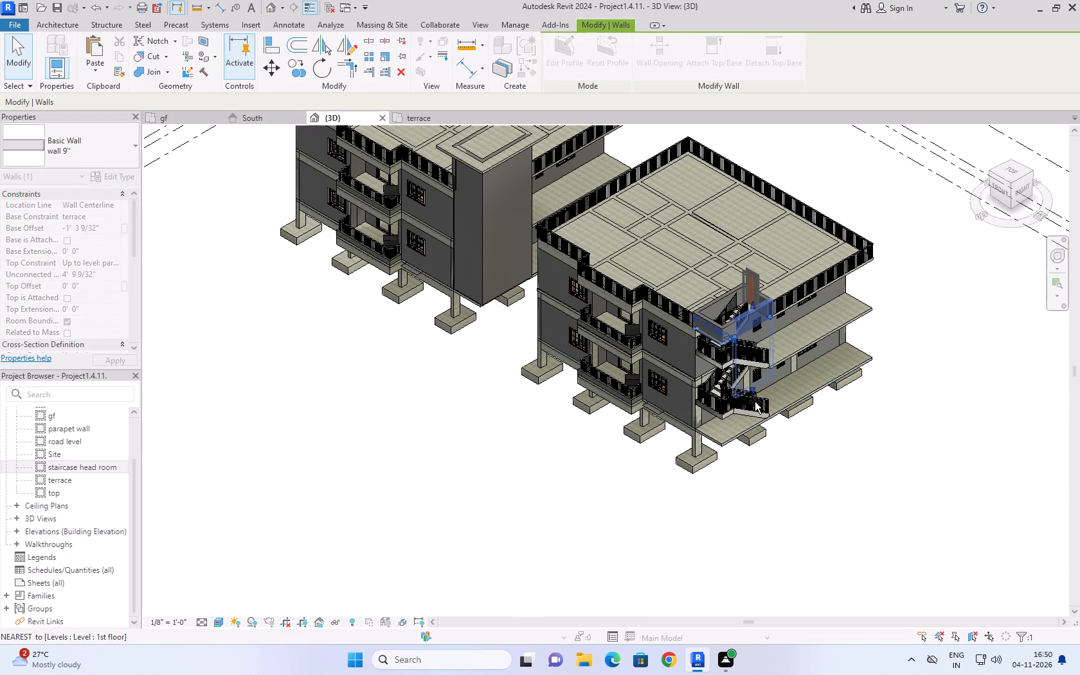
drag(755, 402, 758, 423)
scroll(771, 470, up, 4)
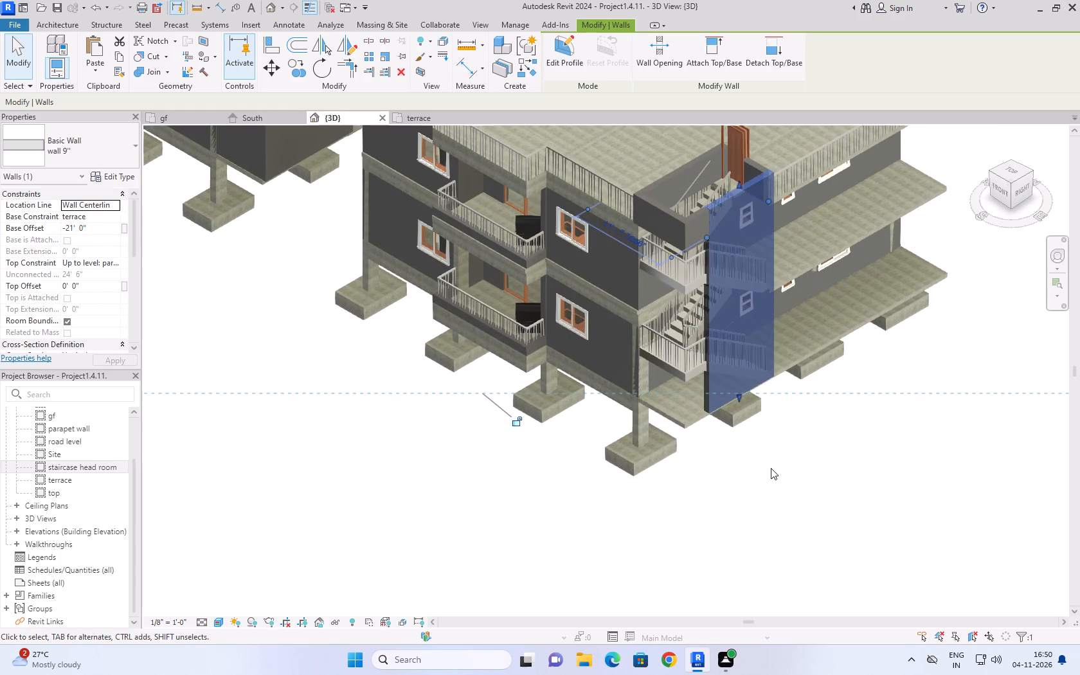
Extend the second stair enclosure's front wall and the short wall segment beside the outer side wall down to a base offset of -21' 0".
click(667, 216)
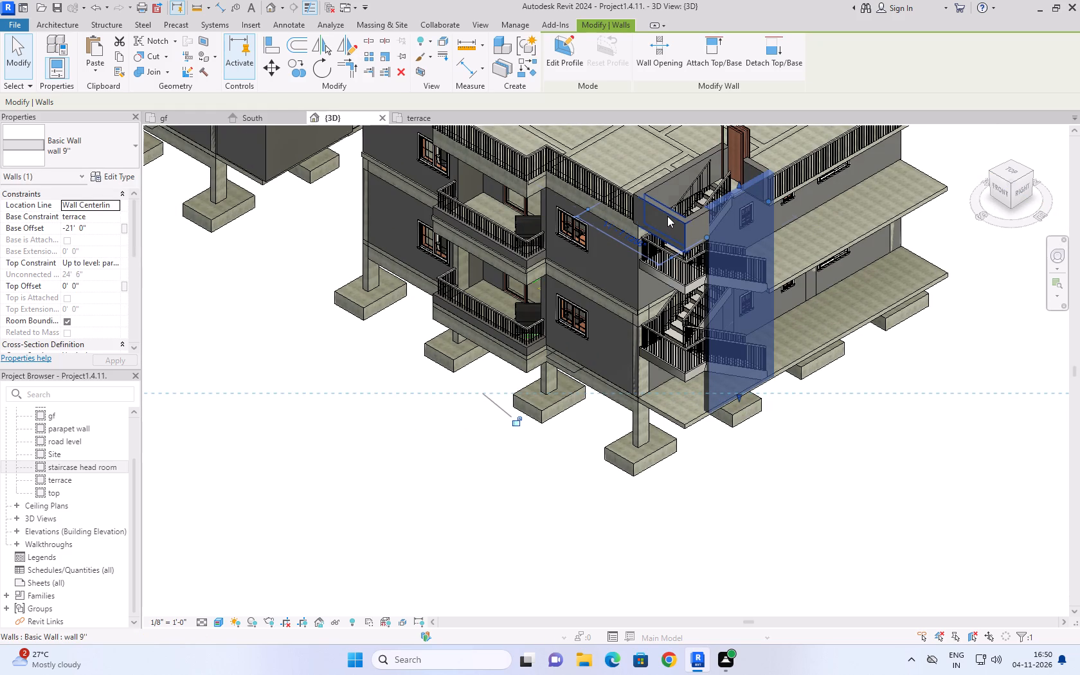
drag(662, 240, 658, 384)
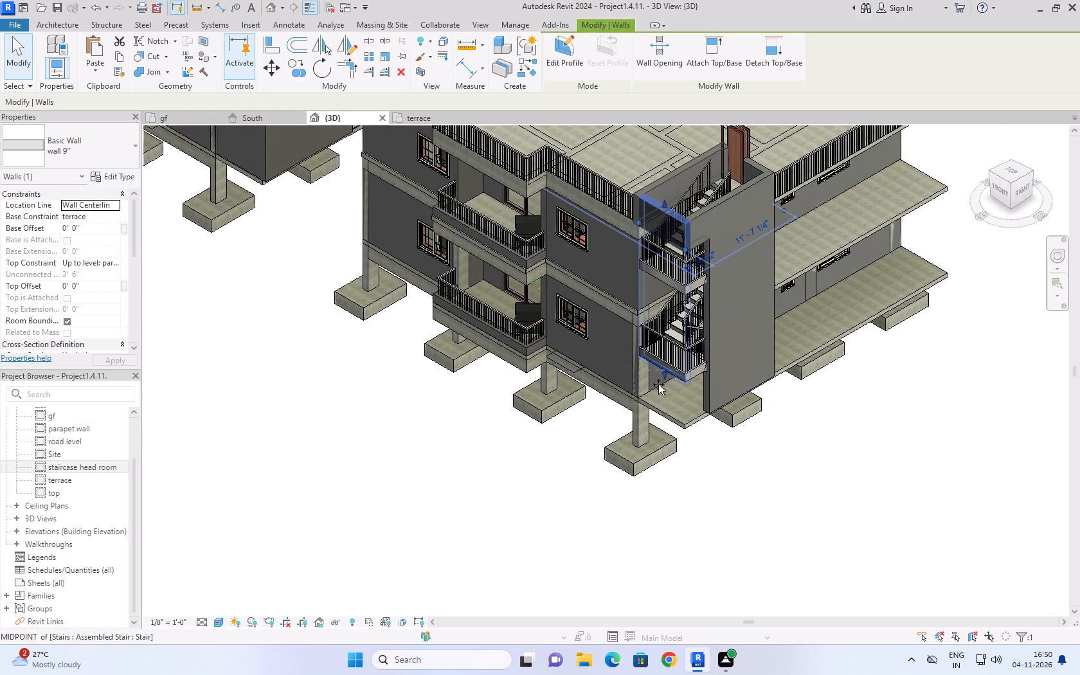
drag(658, 384, 658, 409)
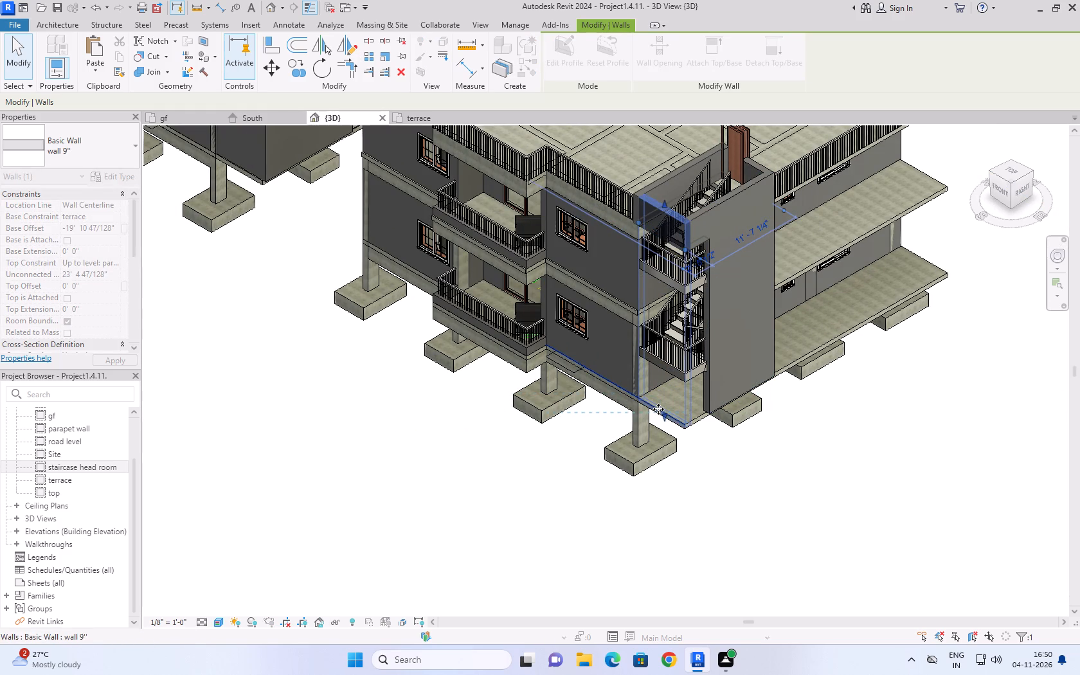
click(759, 453)
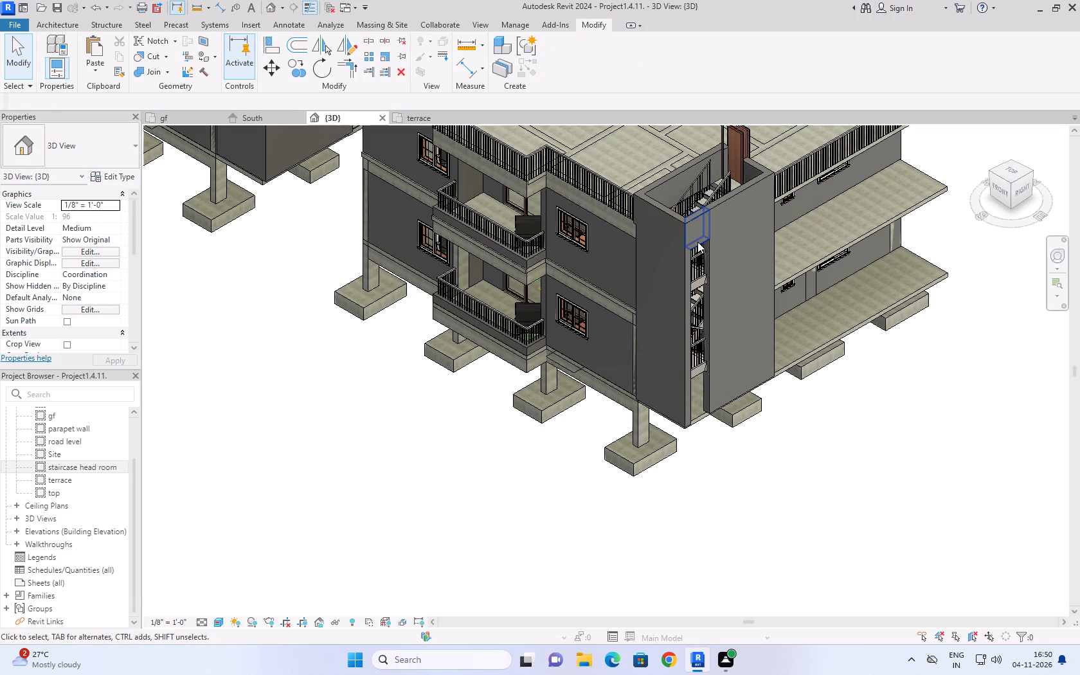
click(697, 242)
drag(697, 247, 701, 334)
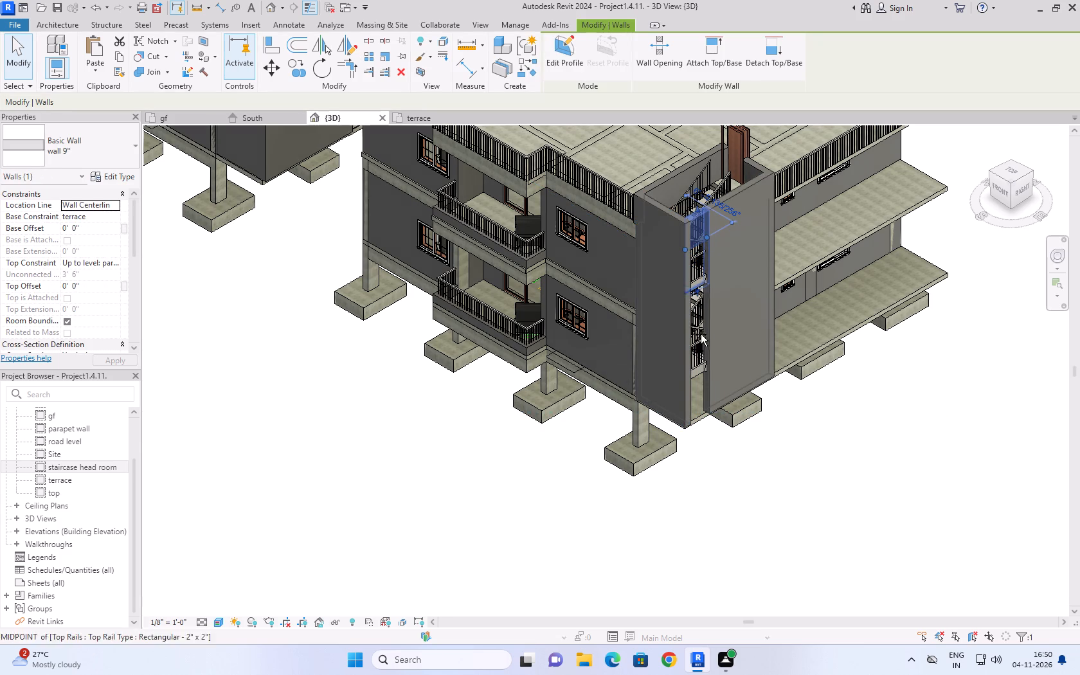
drag(701, 334, 706, 415)
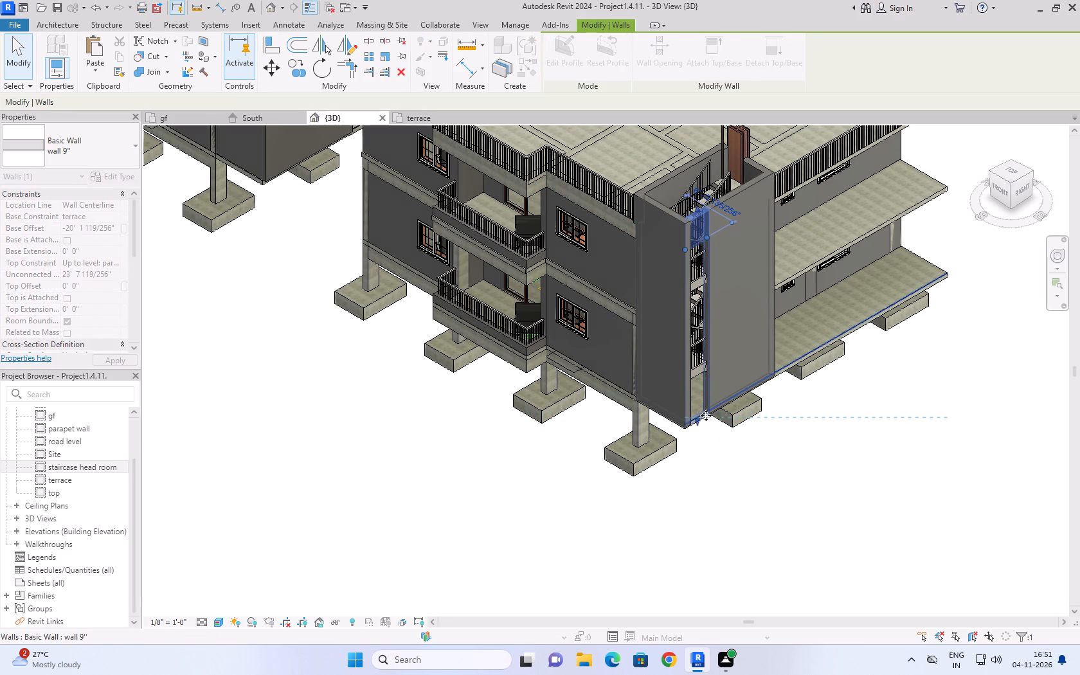
click(788, 467)
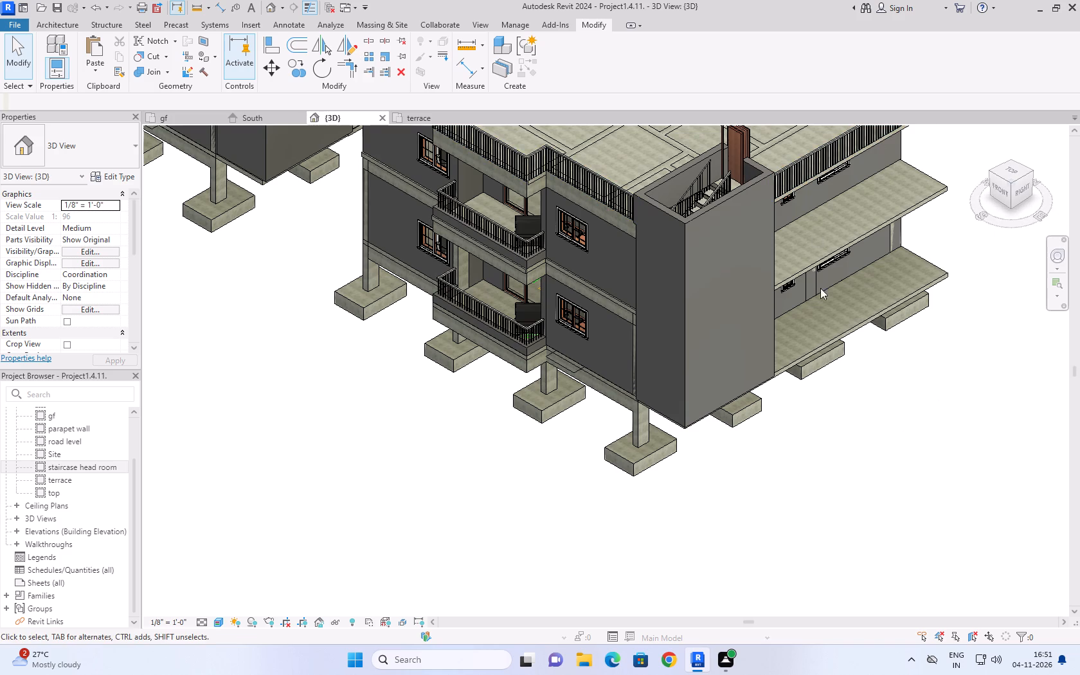
click(840, 333)
click(943, 222)
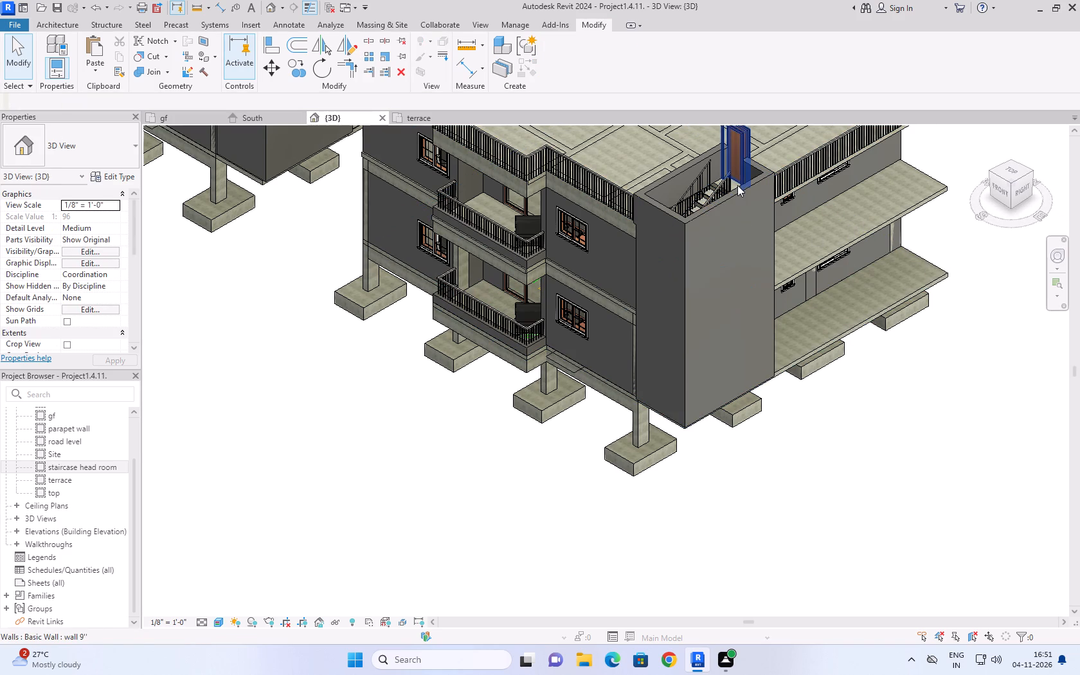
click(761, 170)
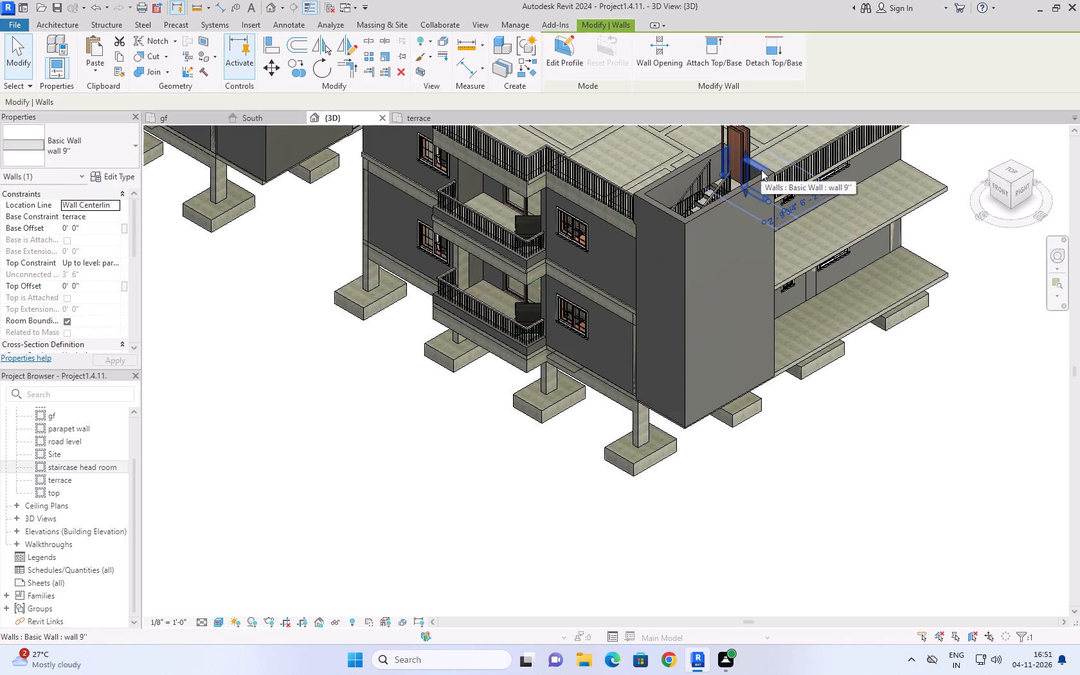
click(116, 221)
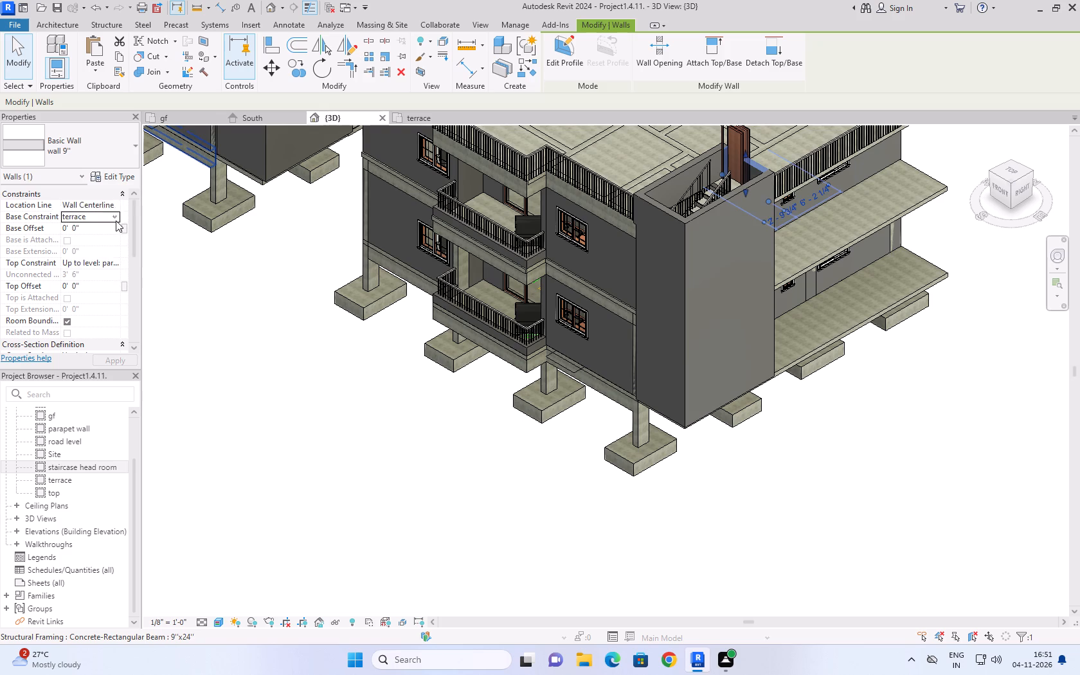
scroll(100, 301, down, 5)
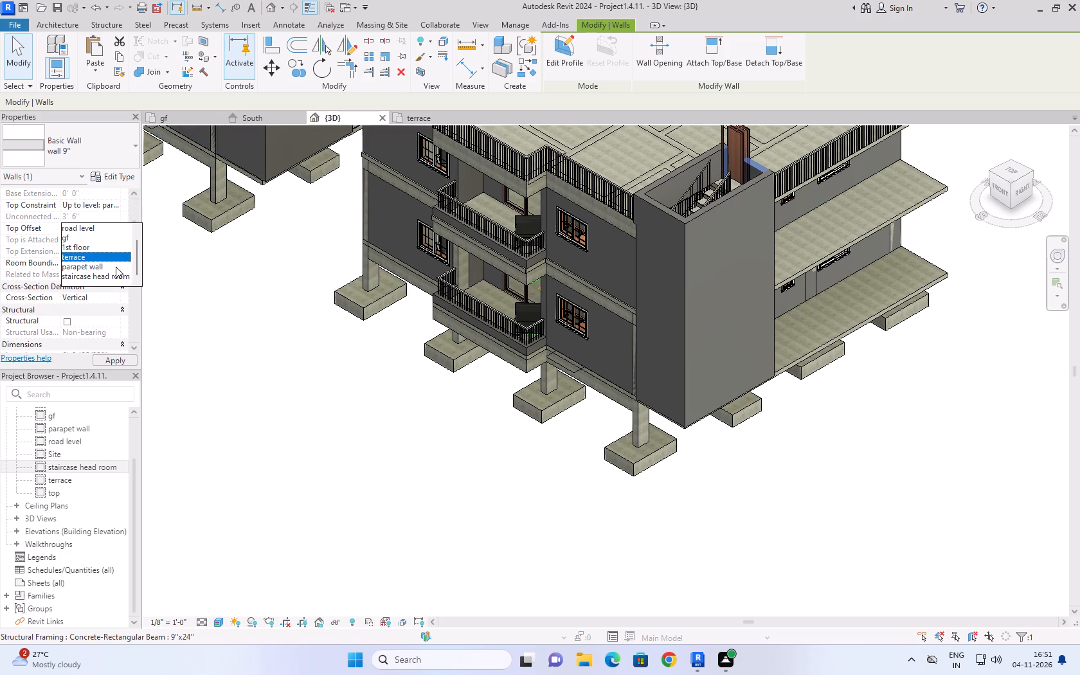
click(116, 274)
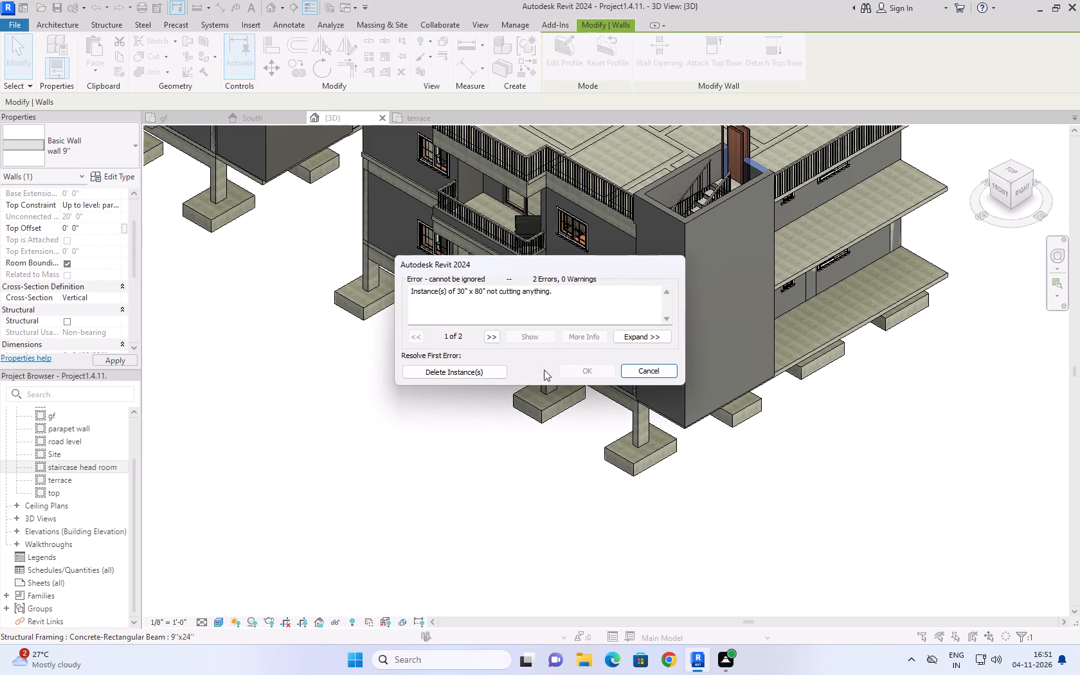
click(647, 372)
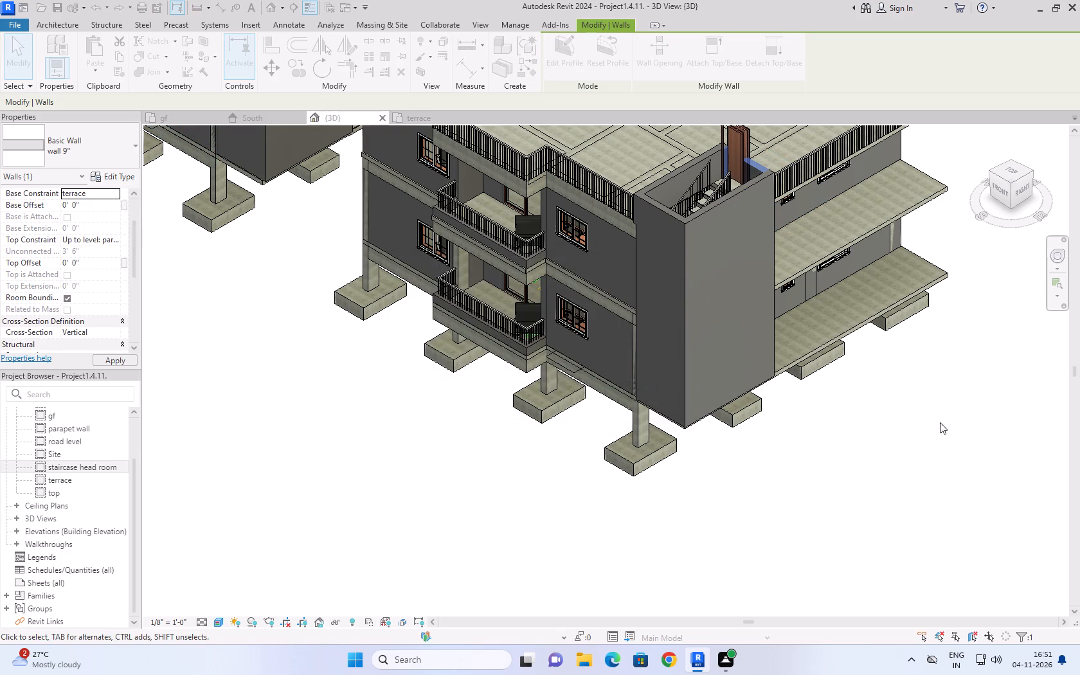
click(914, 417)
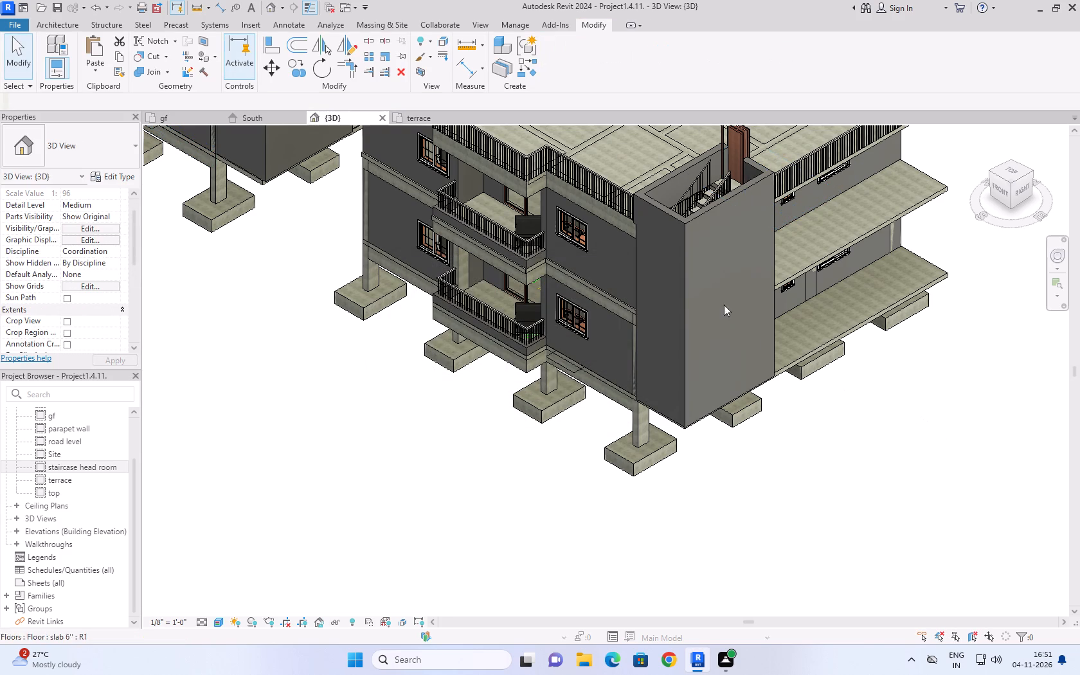
Set the top constraint of the second stair enclosure's inner and outer side walls to the staircase head room level.
click(674, 172)
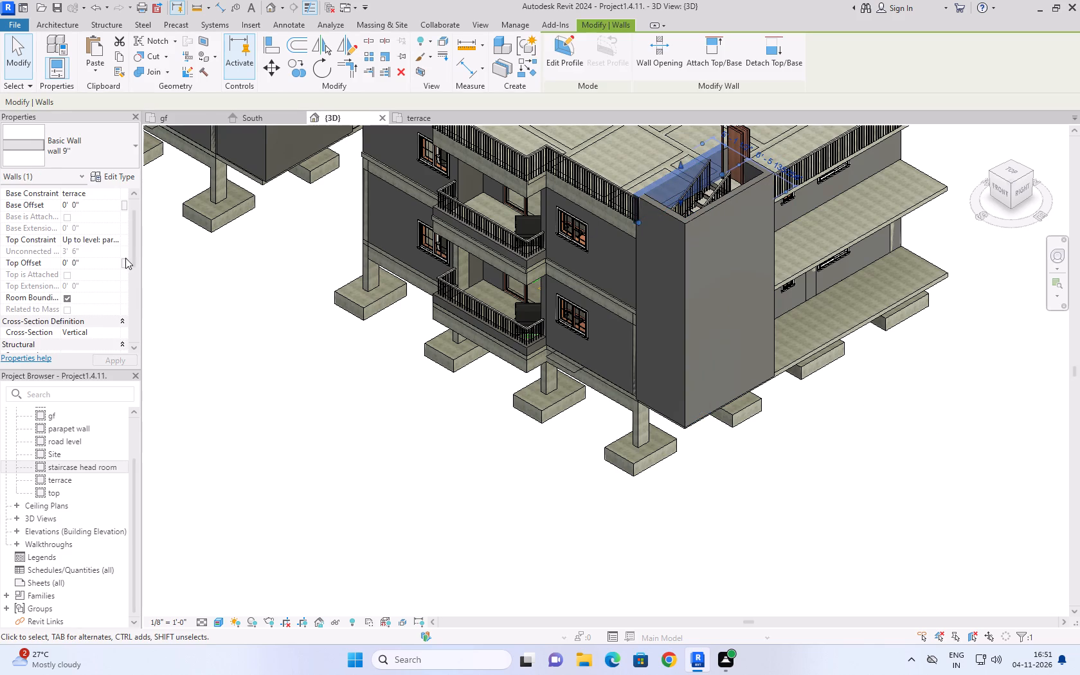
click(117, 242)
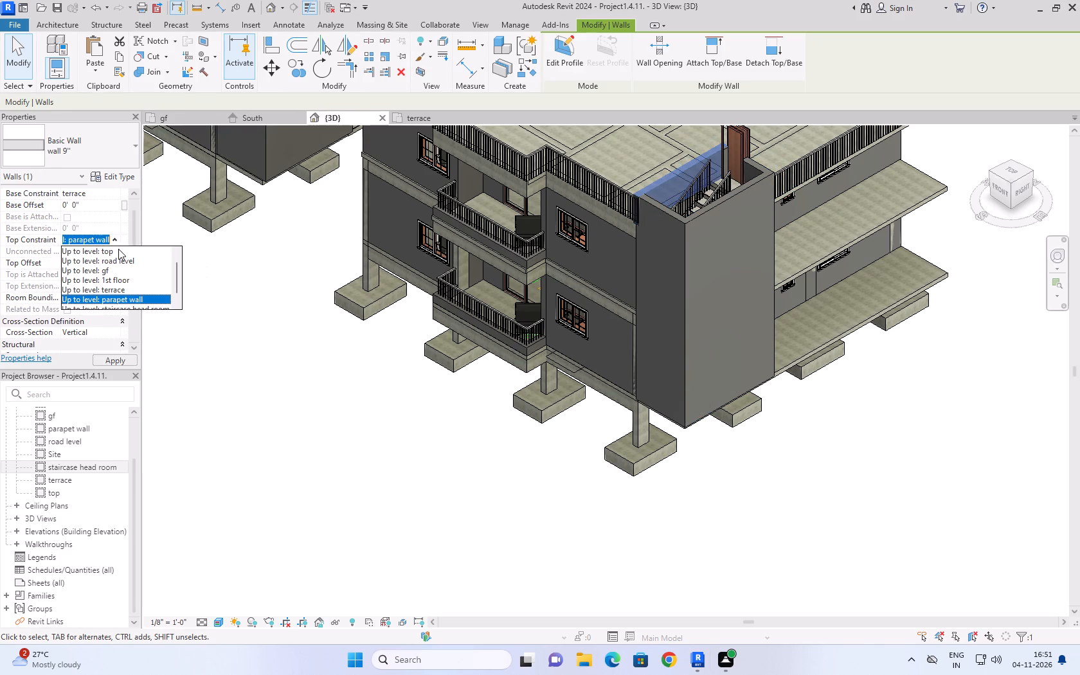
scroll(125, 265, down, 3)
click(130, 298)
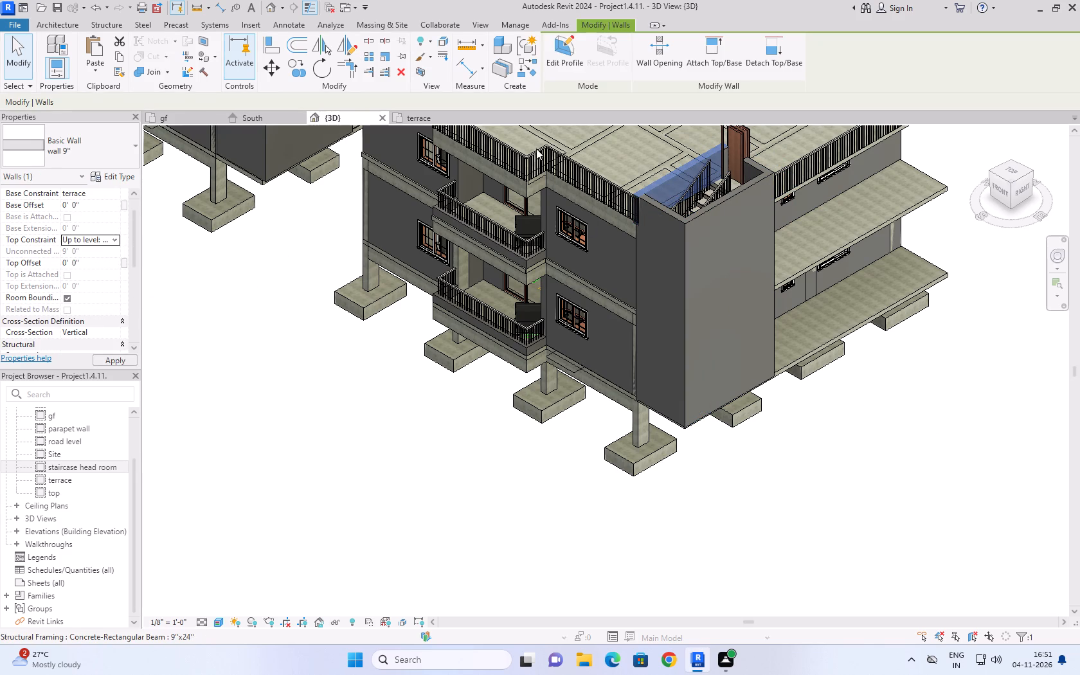
click(725, 201)
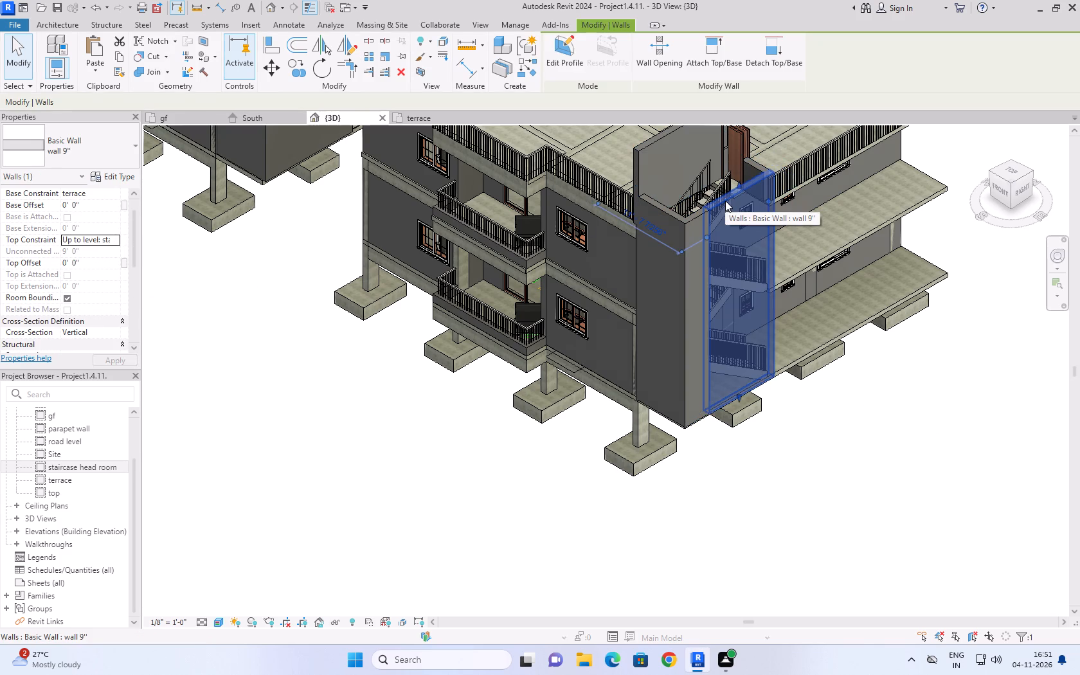
click(114, 242)
scroll(119, 288, down, 3)
click(124, 300)
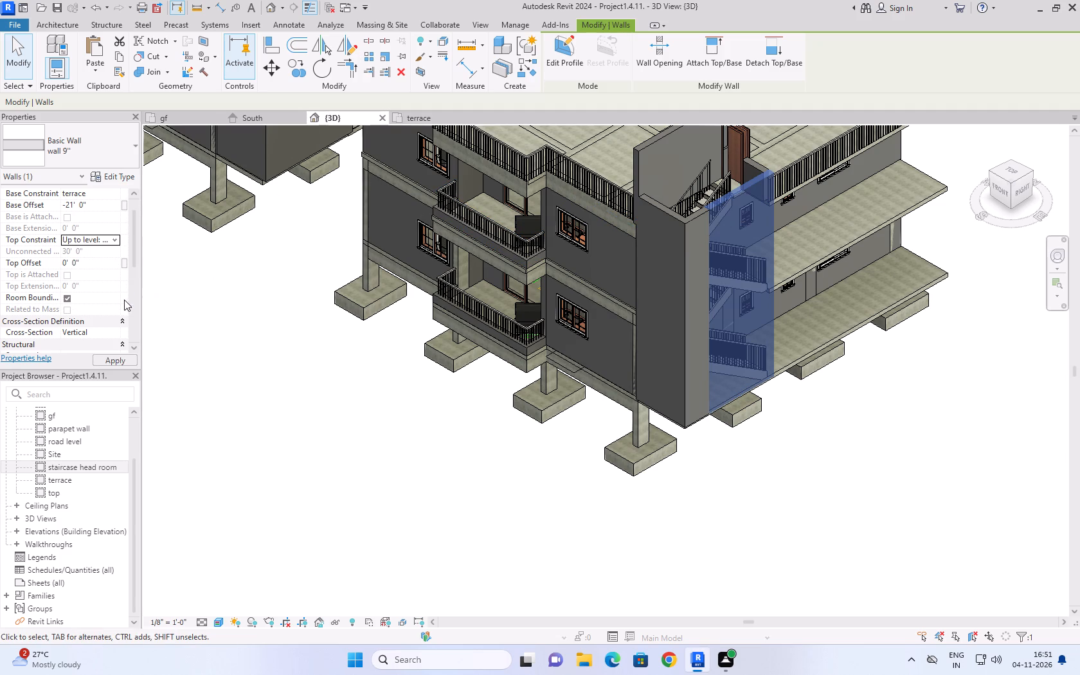
Set the top constraint of the second enclosure's front wall and the short wall segment beside it to the staircase head room level.
click(663, 211)
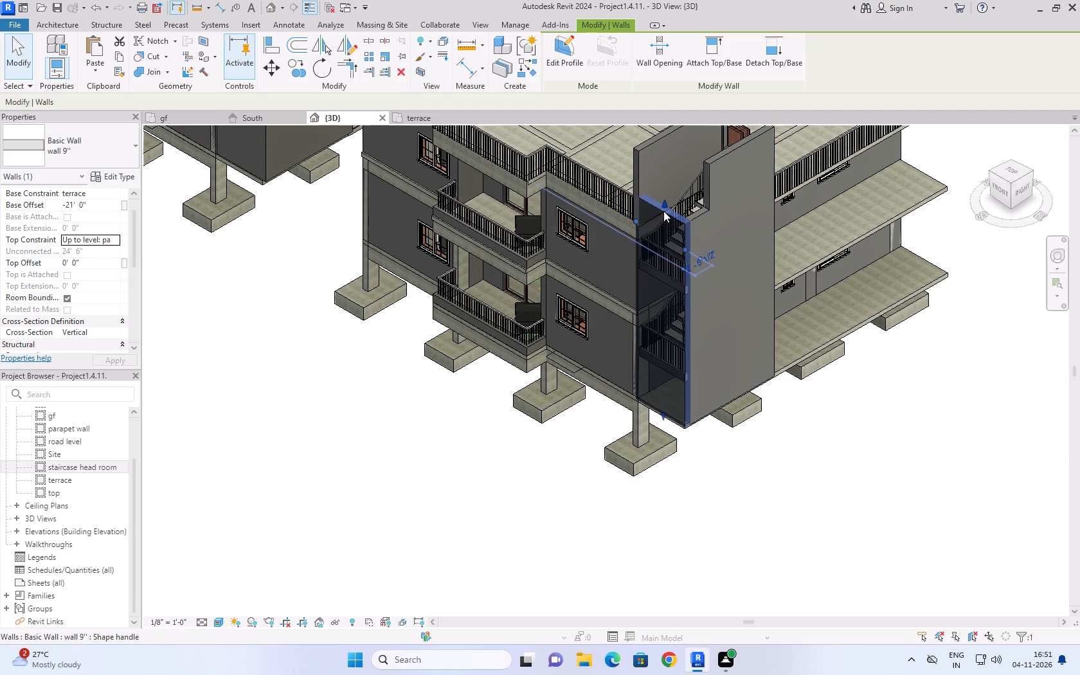
click(113, 238)
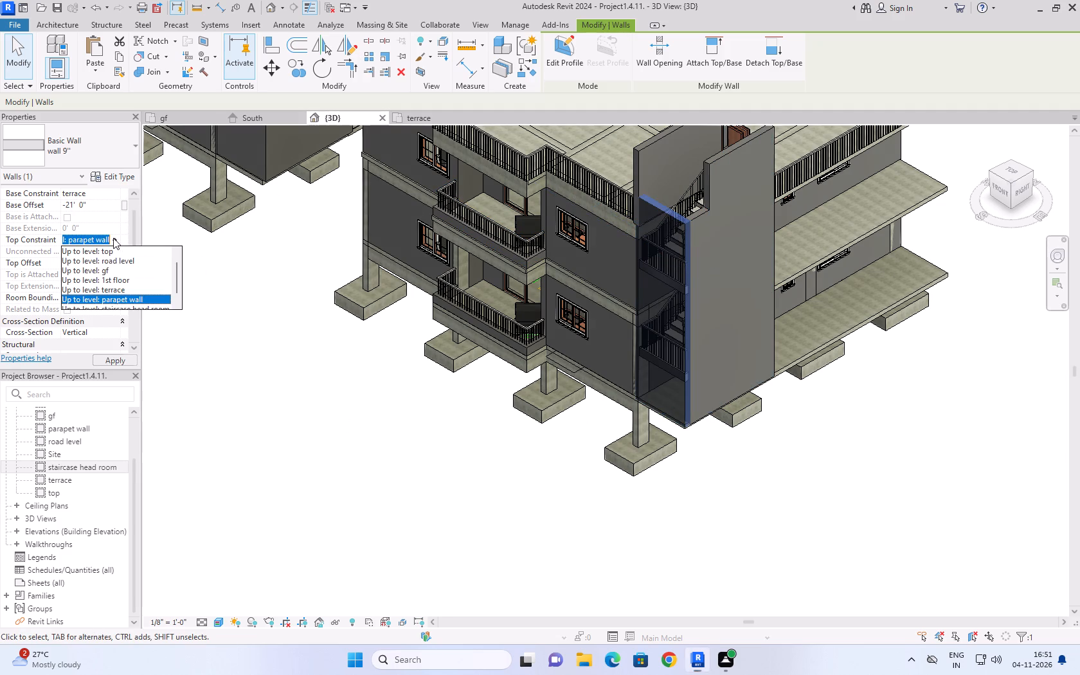
scroll(118, 283, down, 3)
click(121, 296)
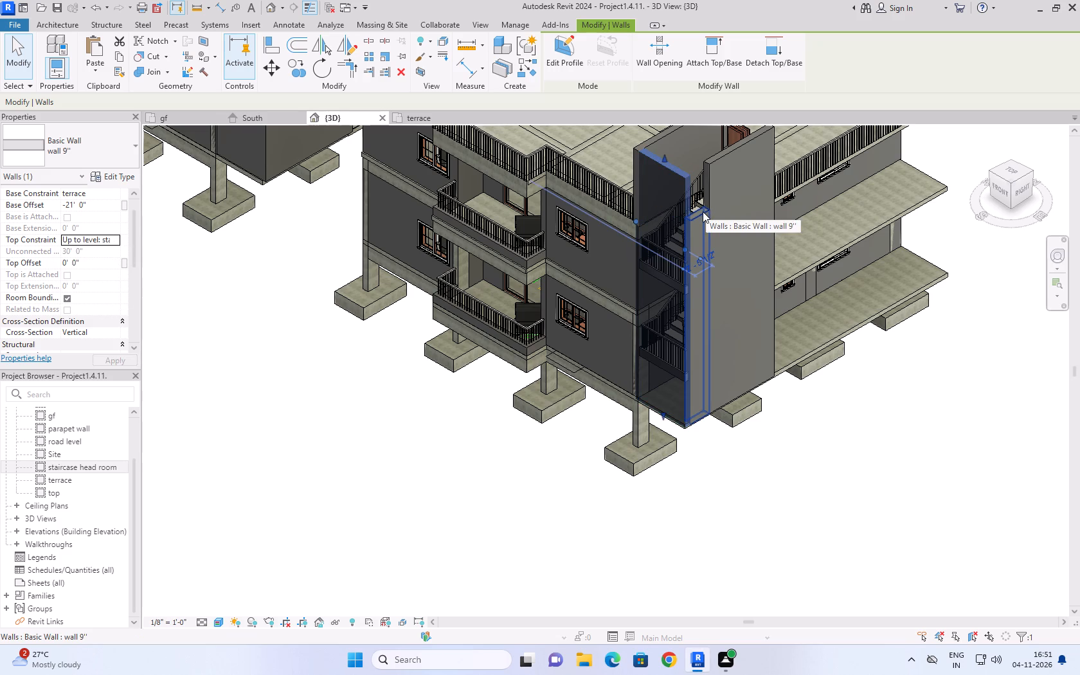
click(703, 212)
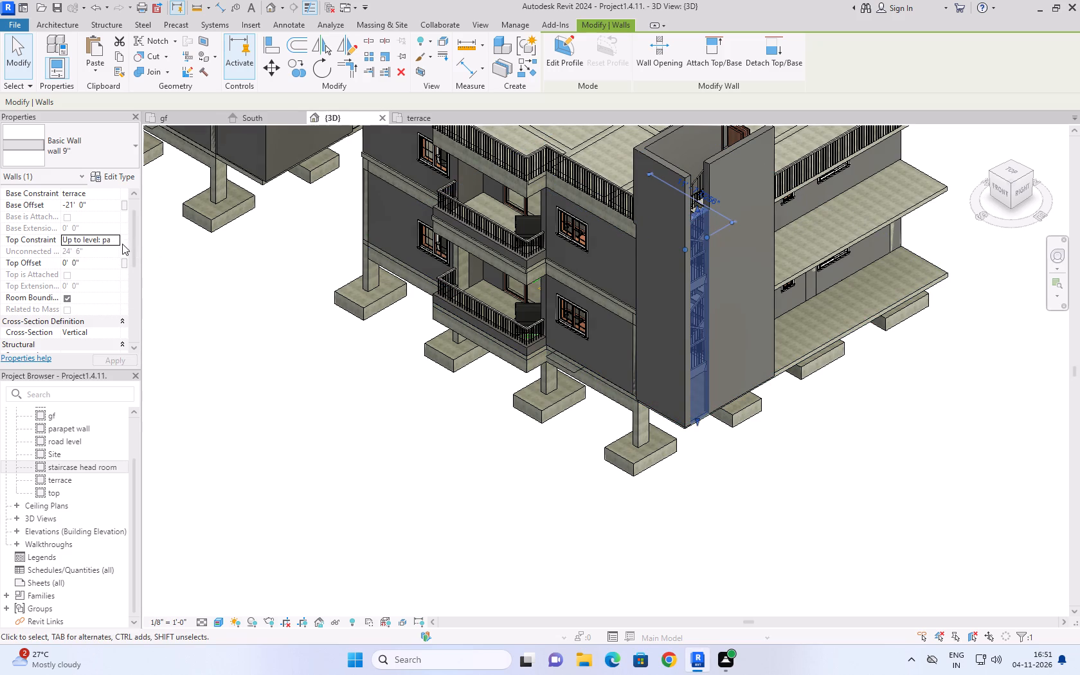
click(113, 240)
scroll(112, 282, down, 4)
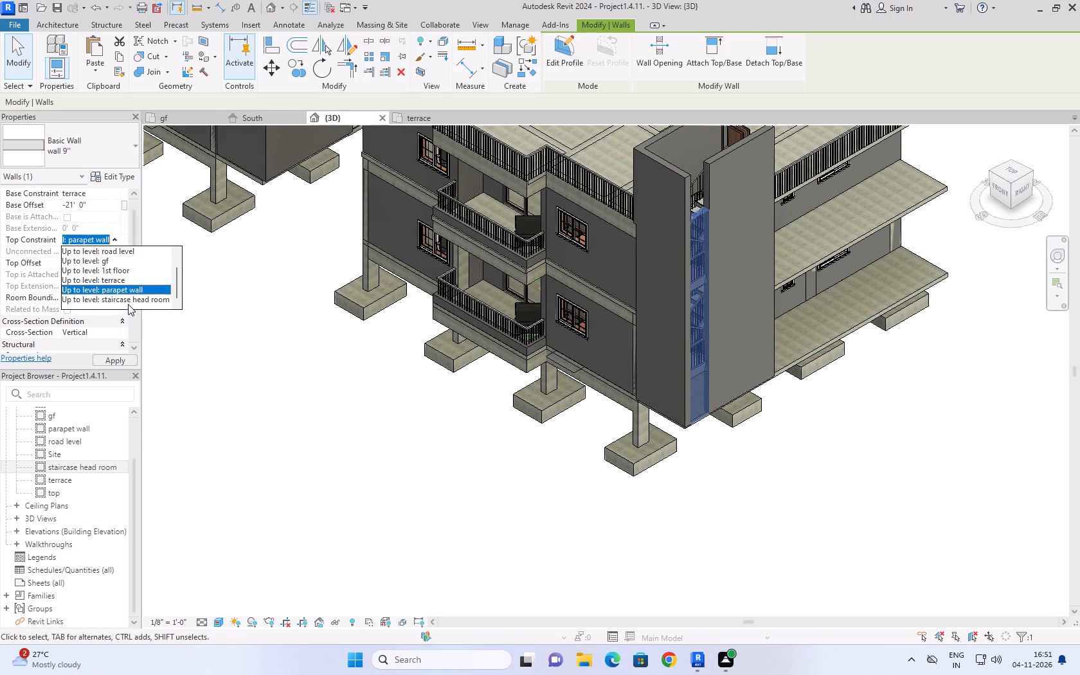
click(129, 301)
scroll(292, 482, down, 3)
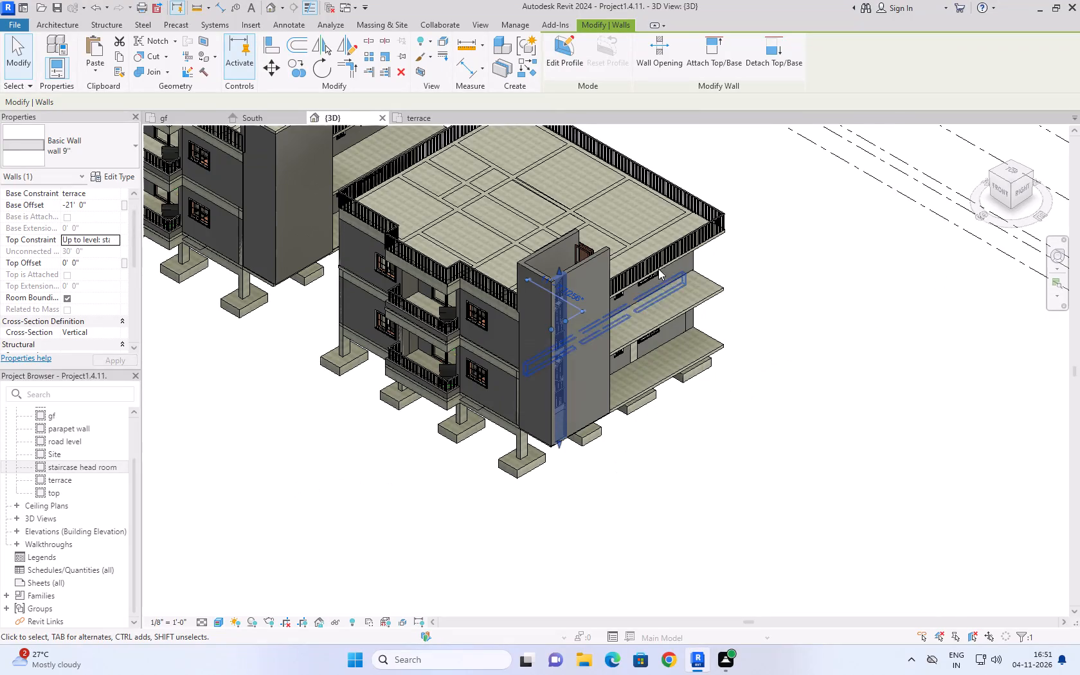
shift+middle_drag(746, 197, 746, 198)
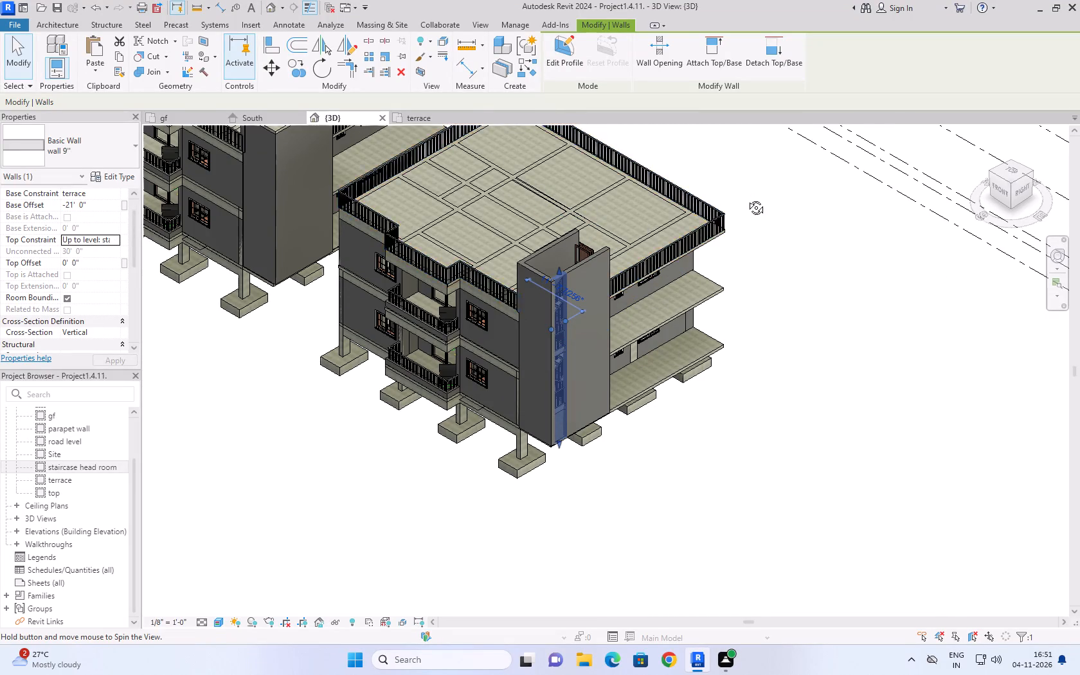
Set the top constraint of the second stair enclosure's terrace door wall to the staircase head room level.
shift+middle_drag(746, 198, 456, 94)
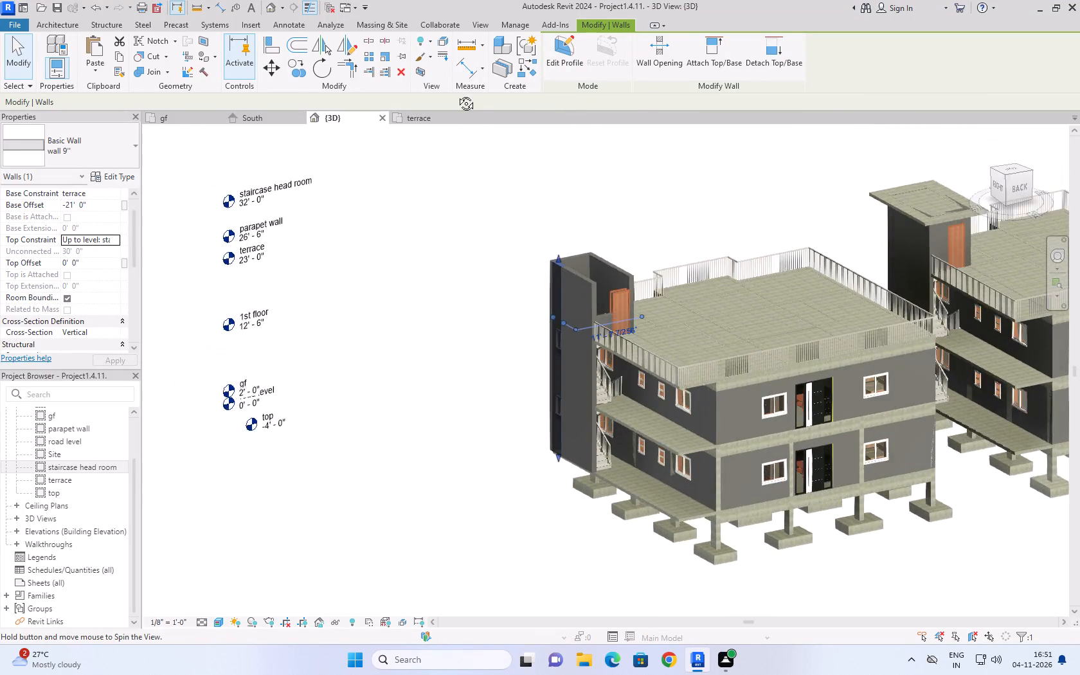
shift+middle_drag(456, 94, 446, 76)
scroll(614, 319, up, 9)
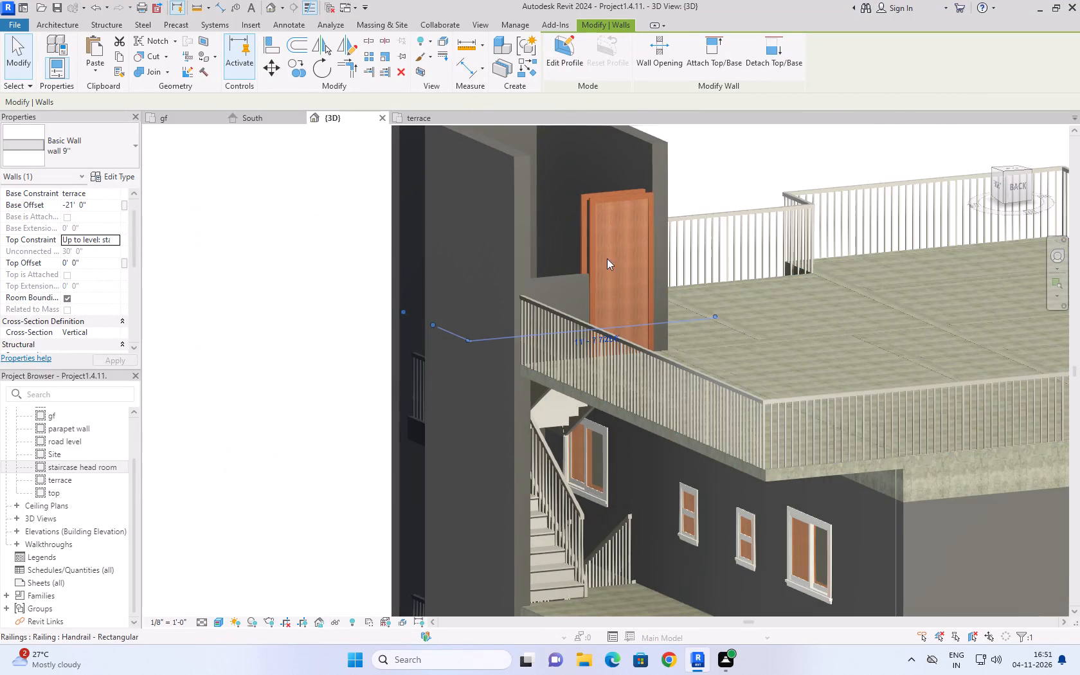
click(562, 281)
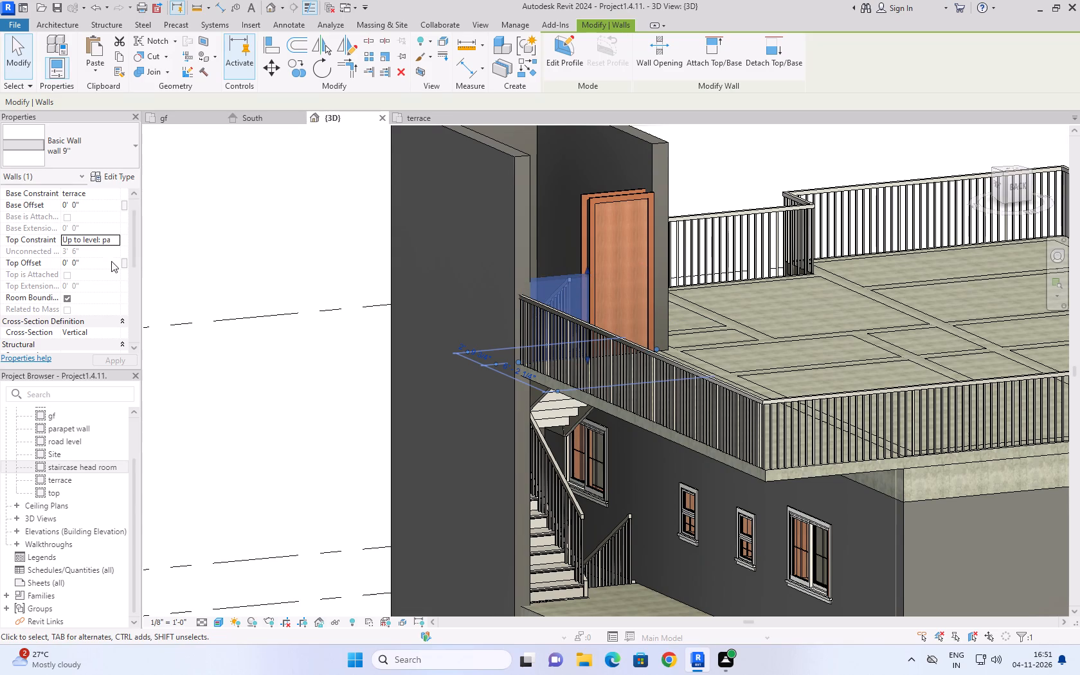
click(114, 241)
scroll(115, 301, down, 2)
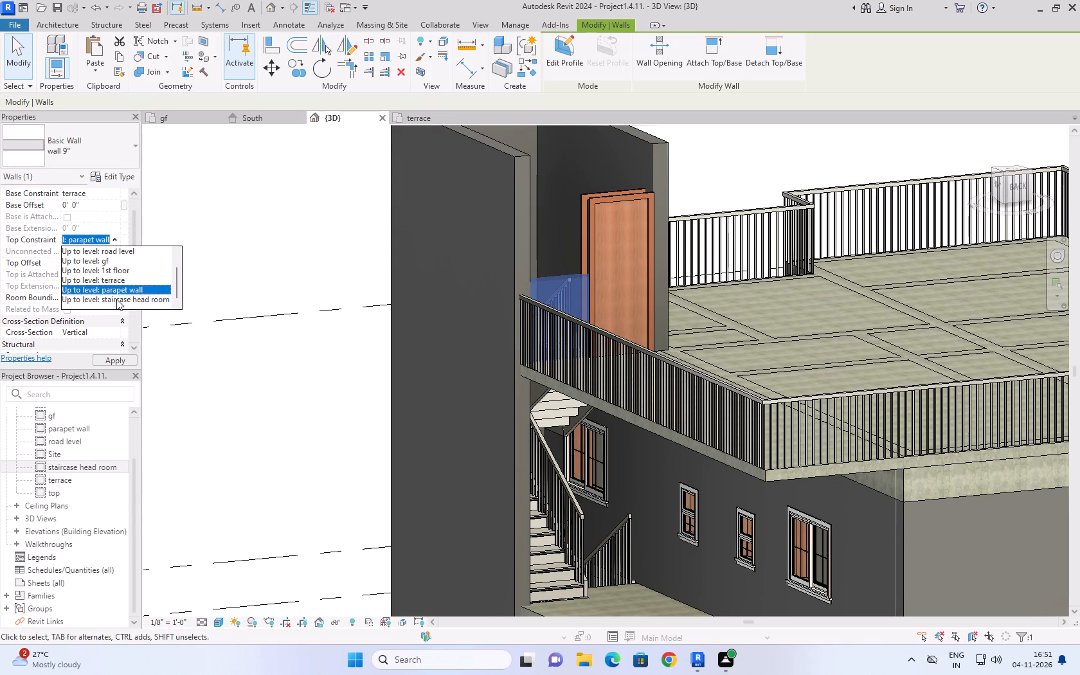
click(116, 299)
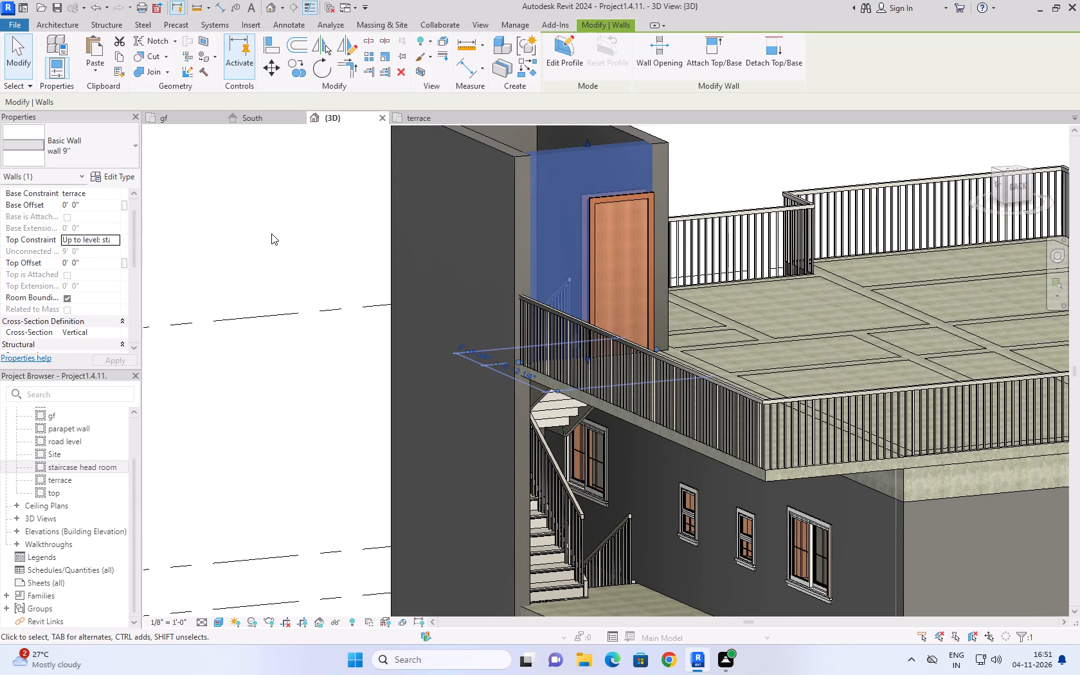
Switch to the terrace floor plan, with the second building's stair enclosure in view and nothing selected.
click(415, 113)
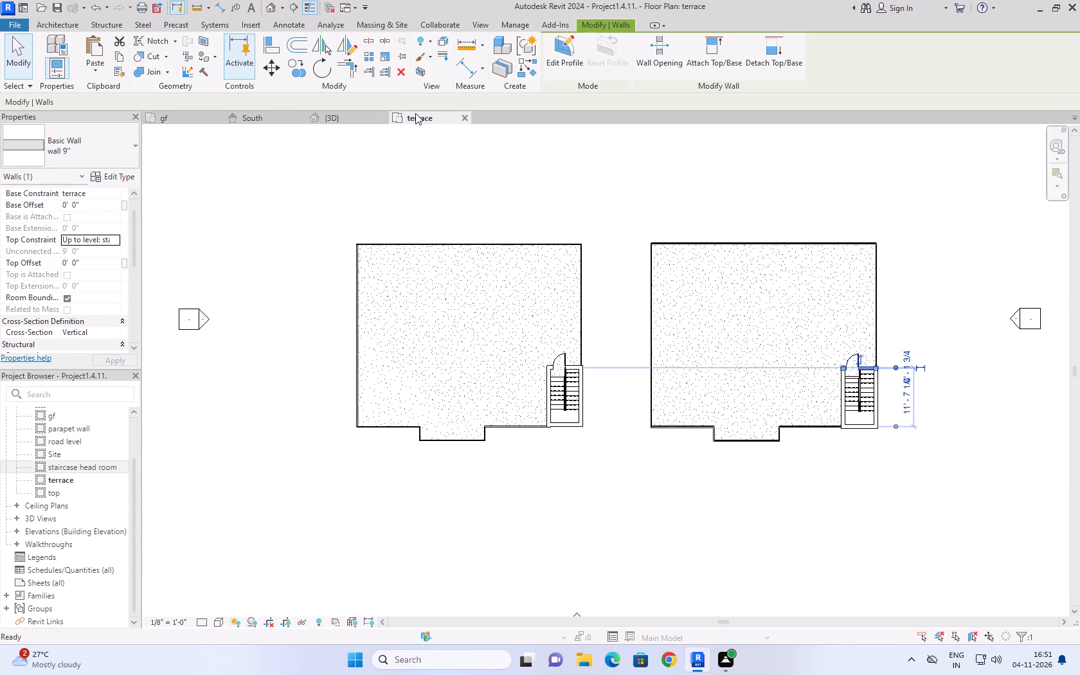
middle_drag(863, 510, 725, 516)
click(717, 512)
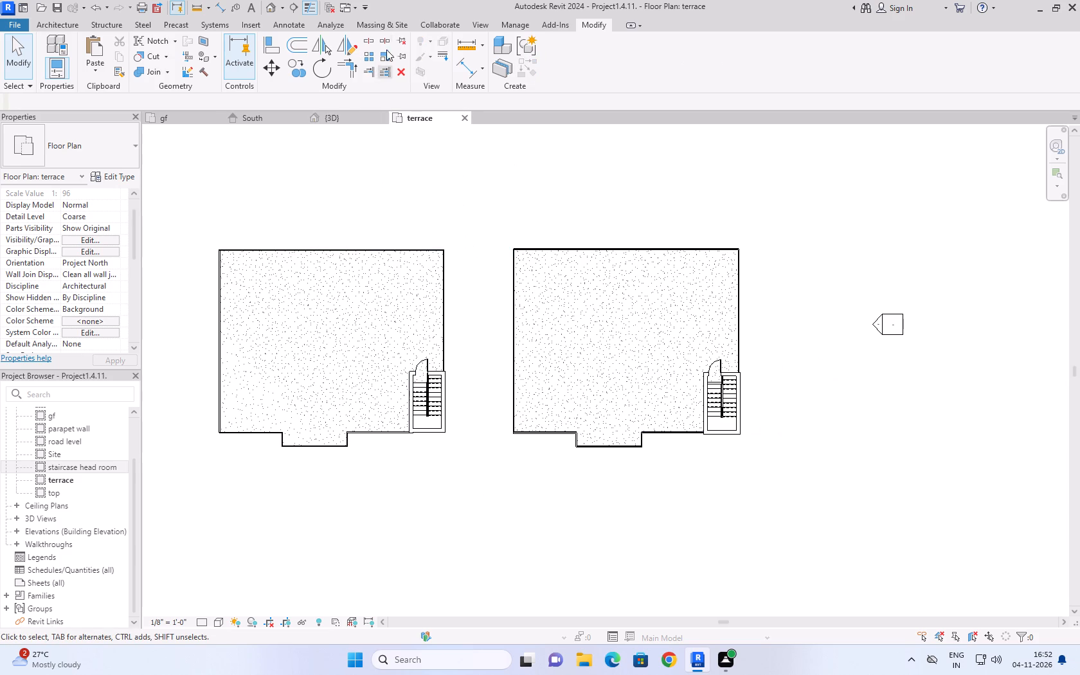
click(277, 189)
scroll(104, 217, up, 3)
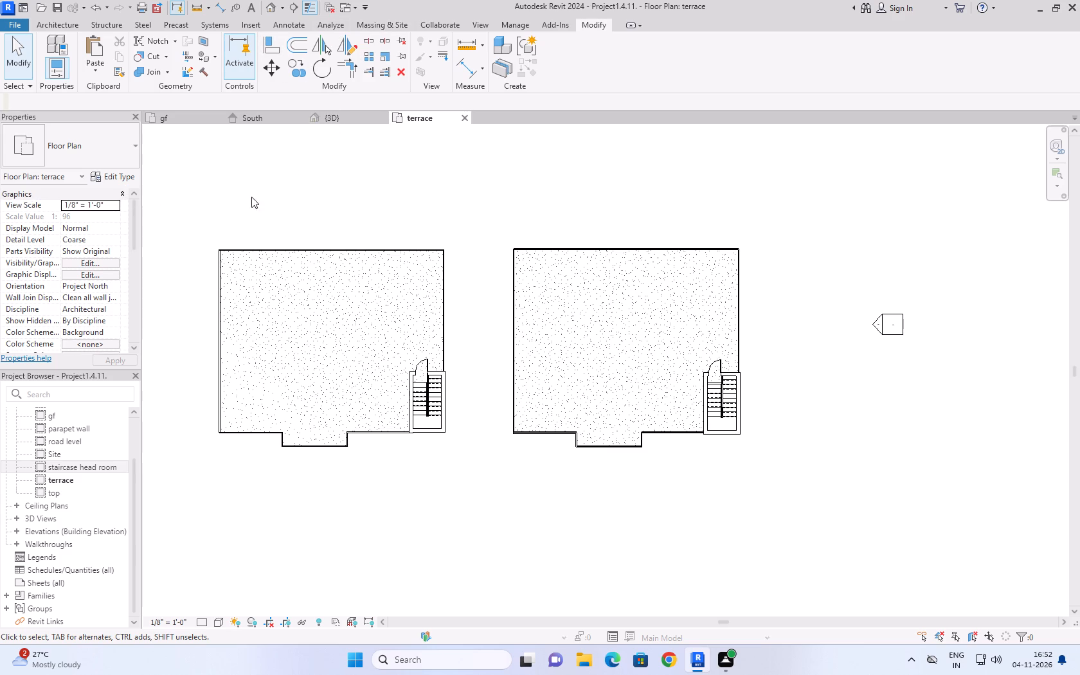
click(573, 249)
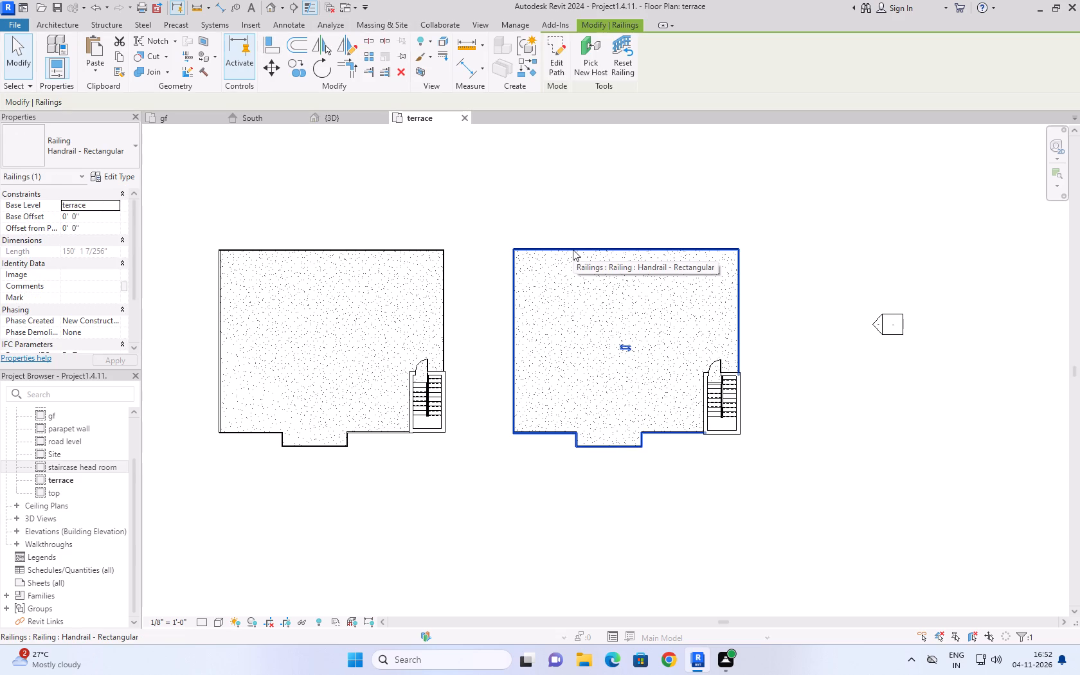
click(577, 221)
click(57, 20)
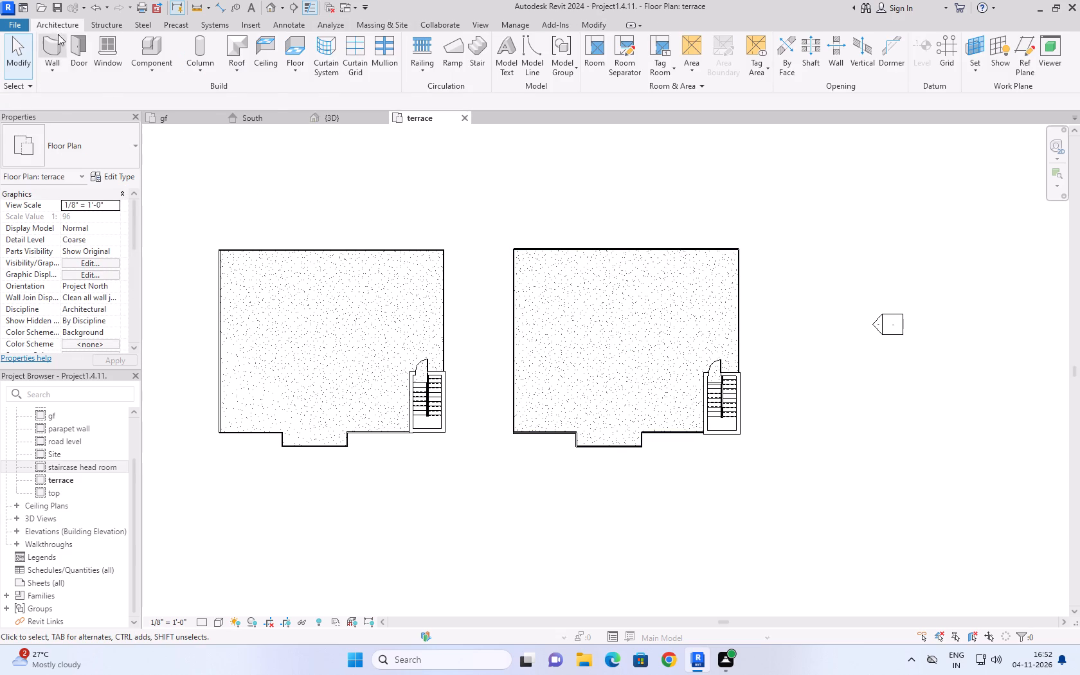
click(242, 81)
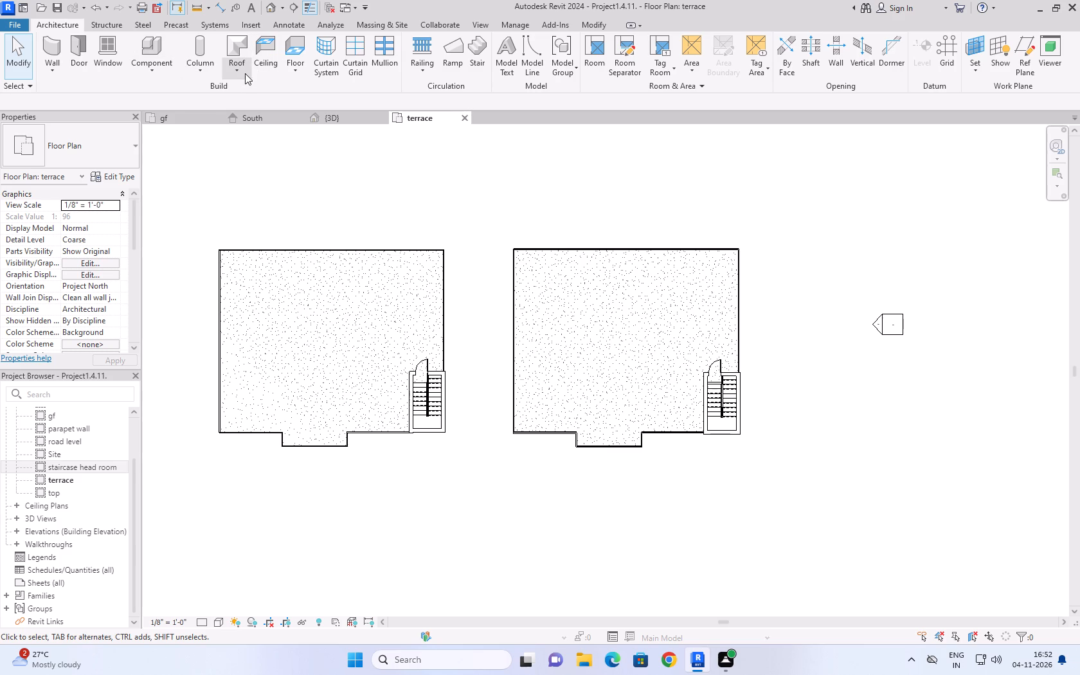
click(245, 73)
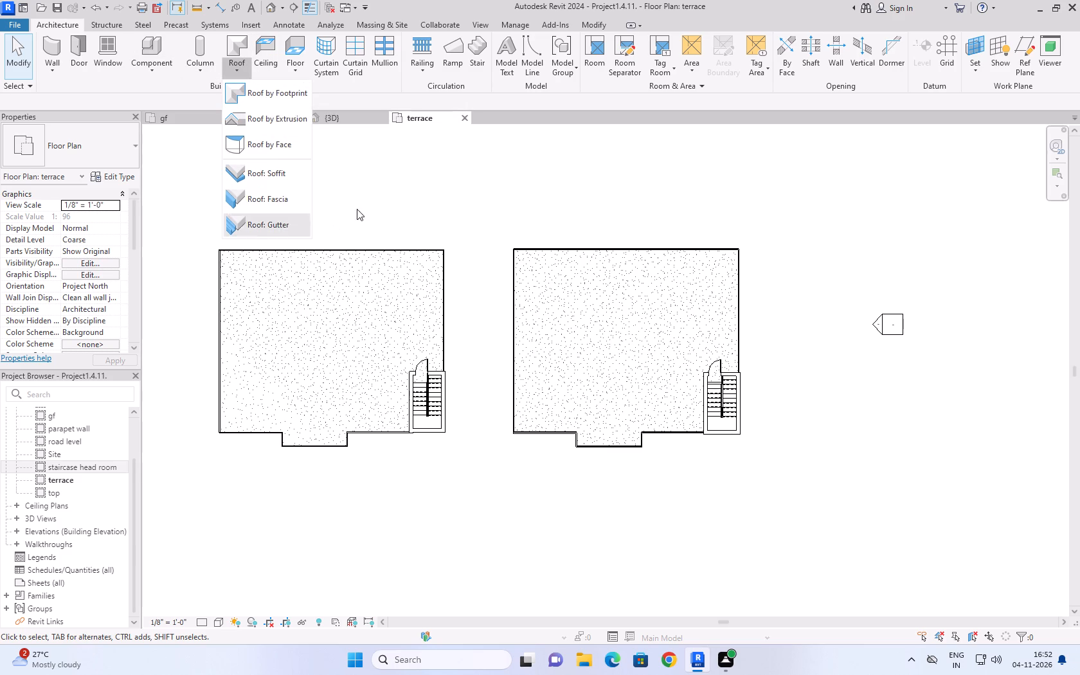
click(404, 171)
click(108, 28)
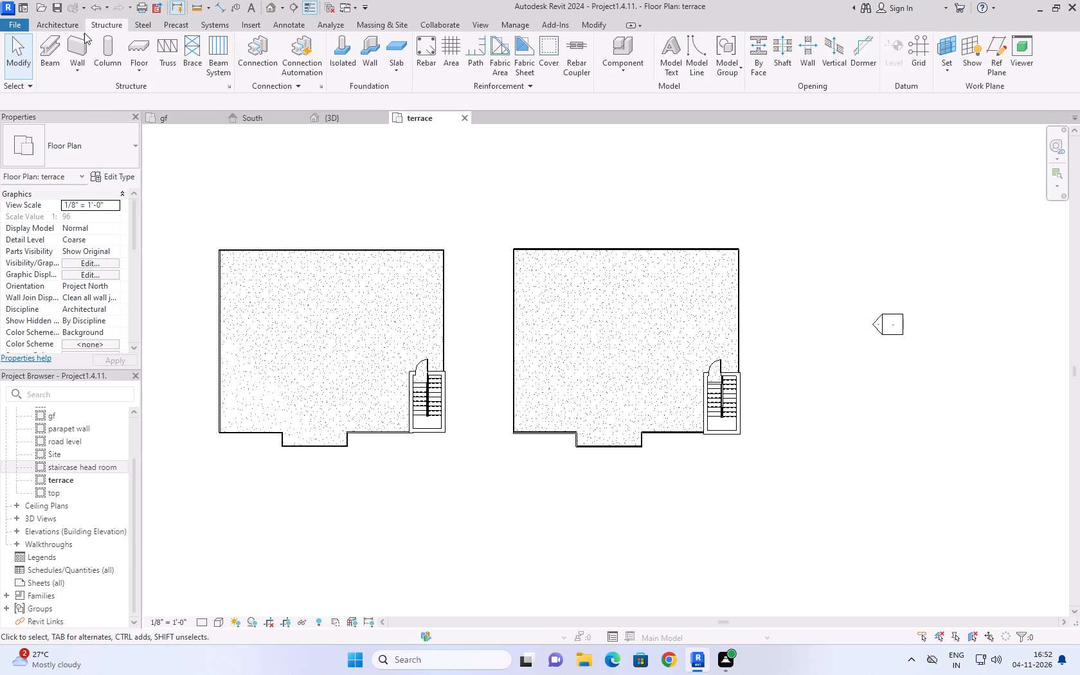
Create a slab 6" floor with a rectangular boundary offset 2' 0" outward from the outer corners of the second building's stair enclosure.
click(59, 25)
click(302, 65)
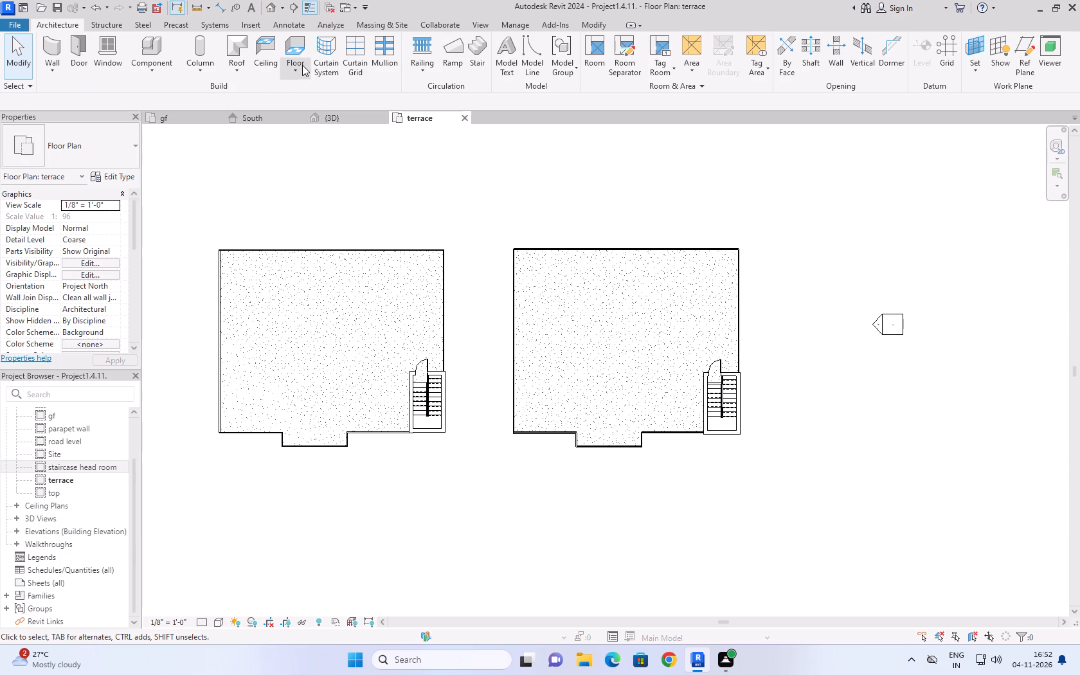
click(312, 87)
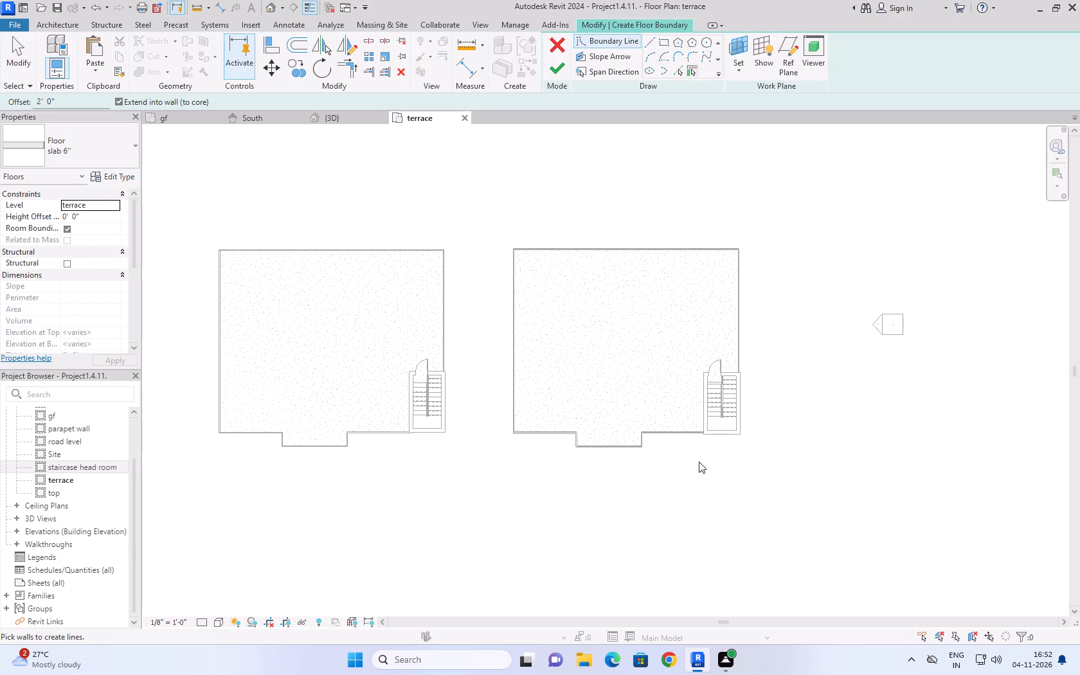
scroll(795, 458, up, 5)
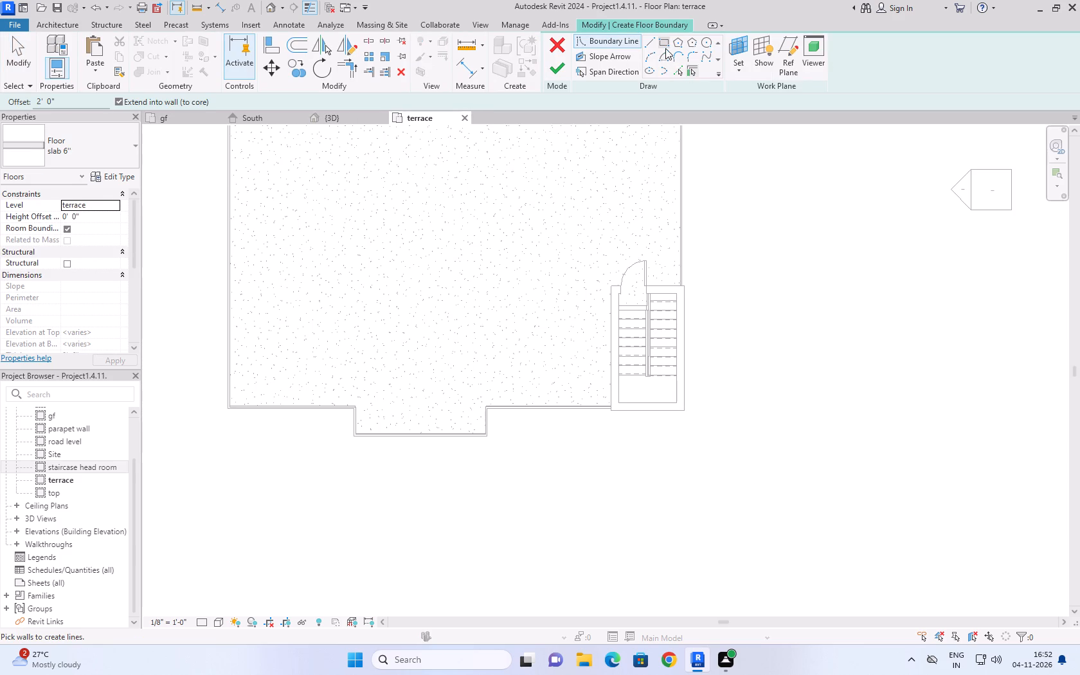
click(663, 42)
drag(115, 100, 37, 102)
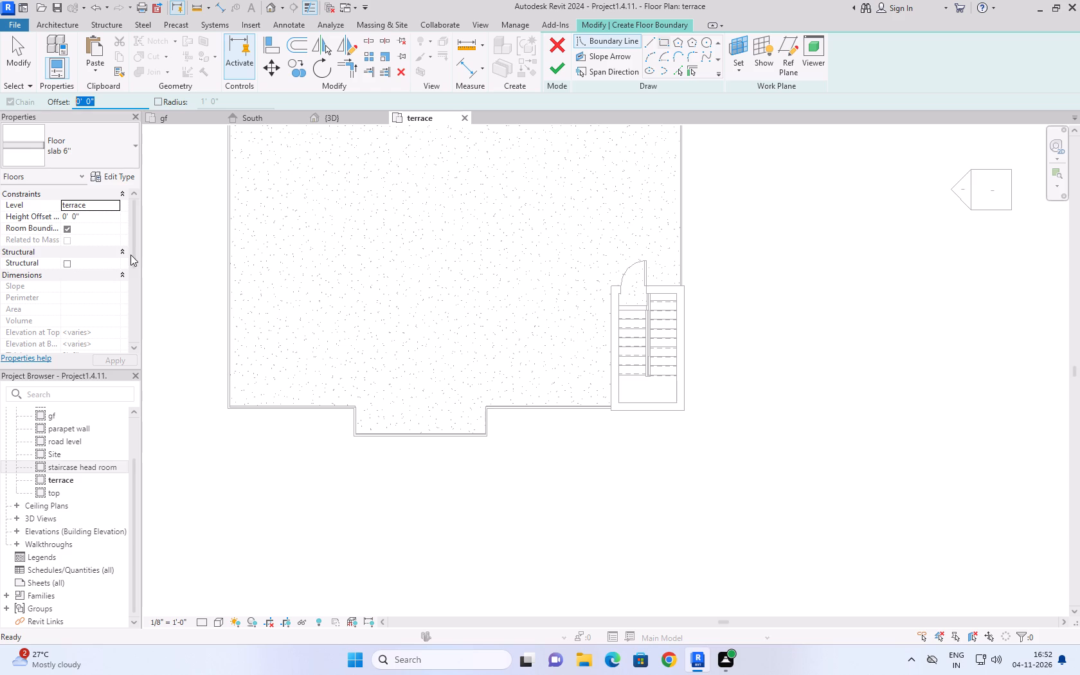
key(2)
key(apostrophe)
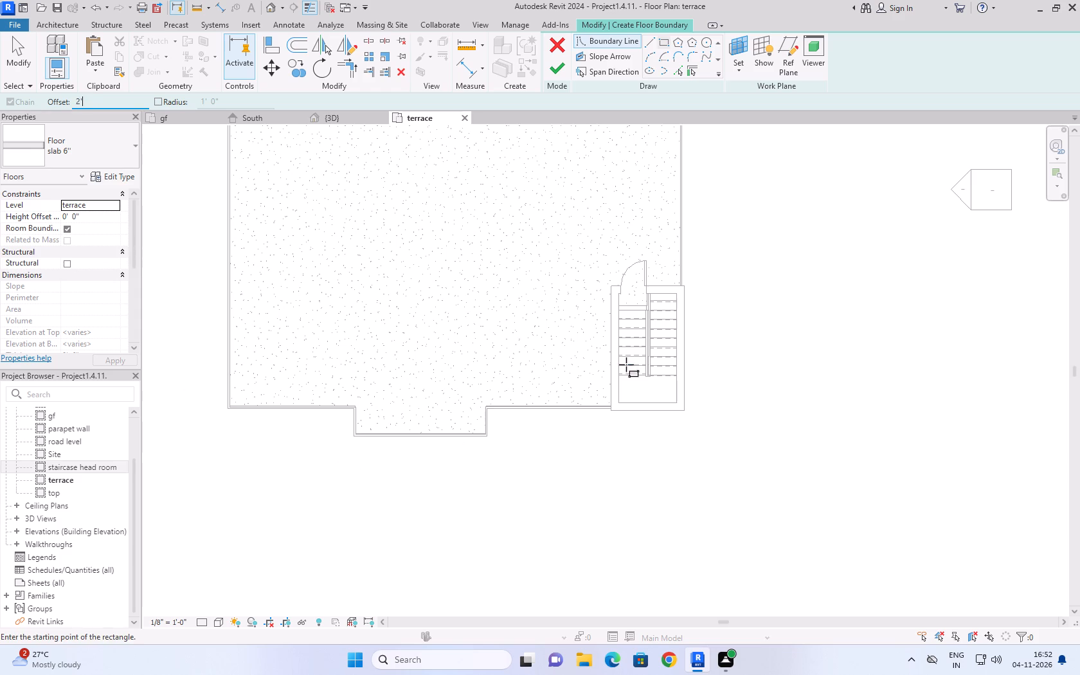
scroll(611, 285, up, 5)
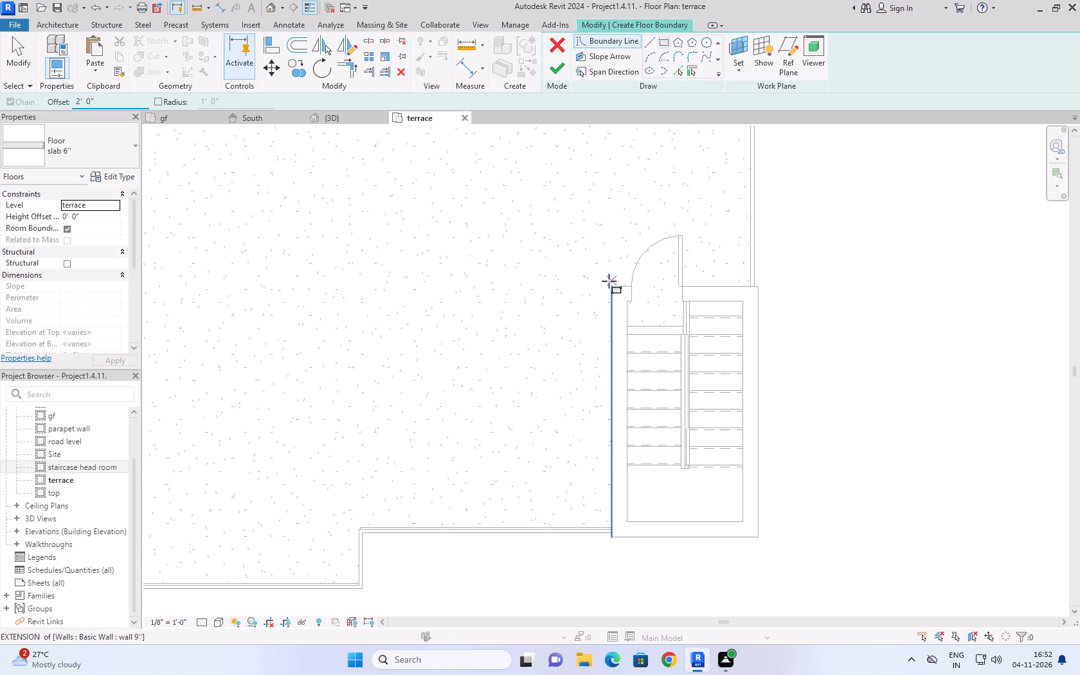
click(611, 287)
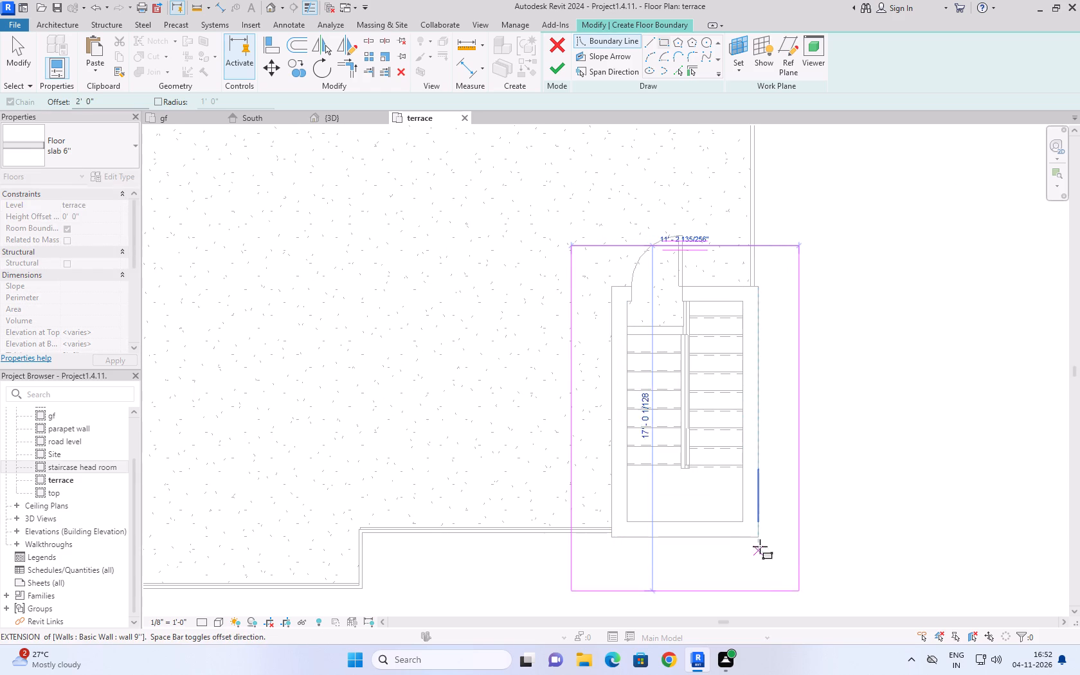
click(759, 535)
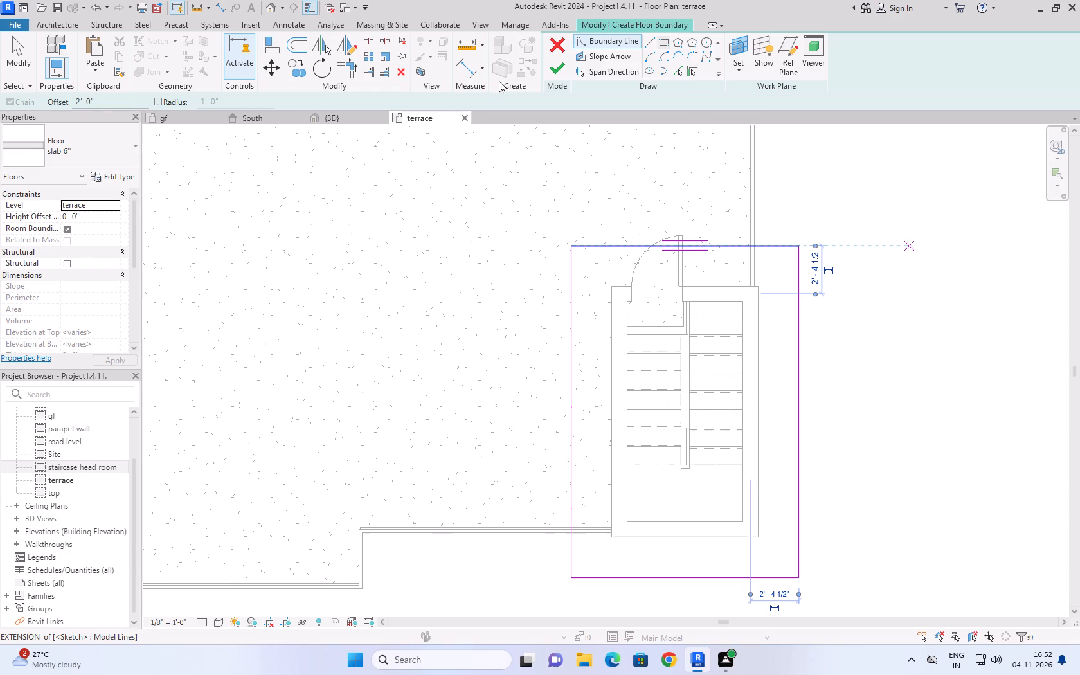
click(563, 66)
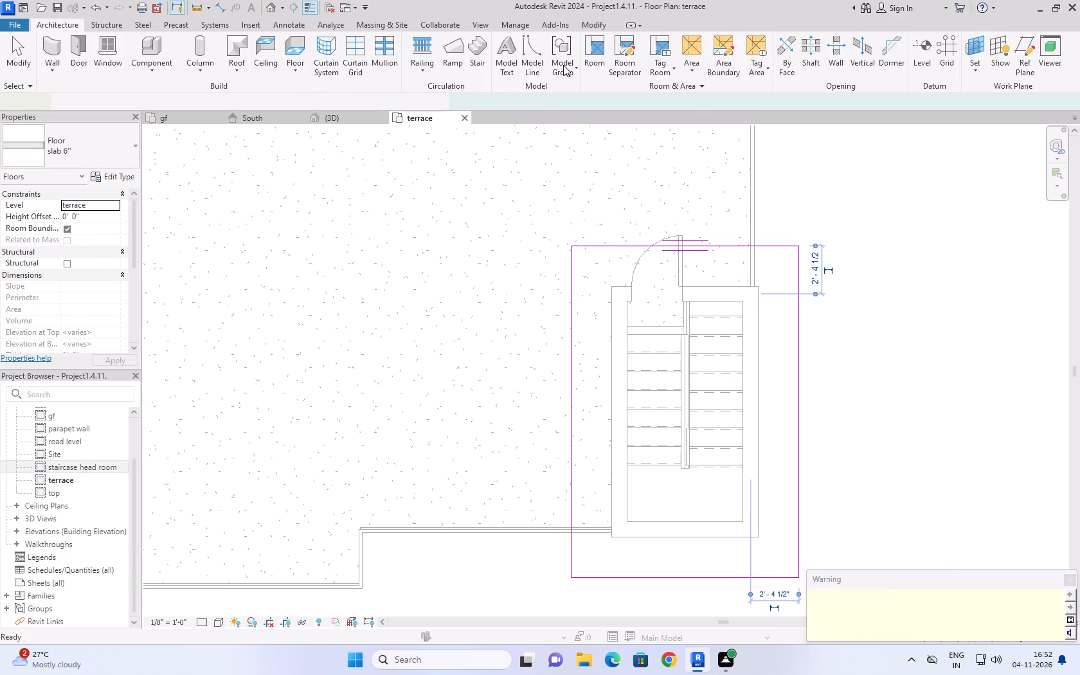
click(909, 334)
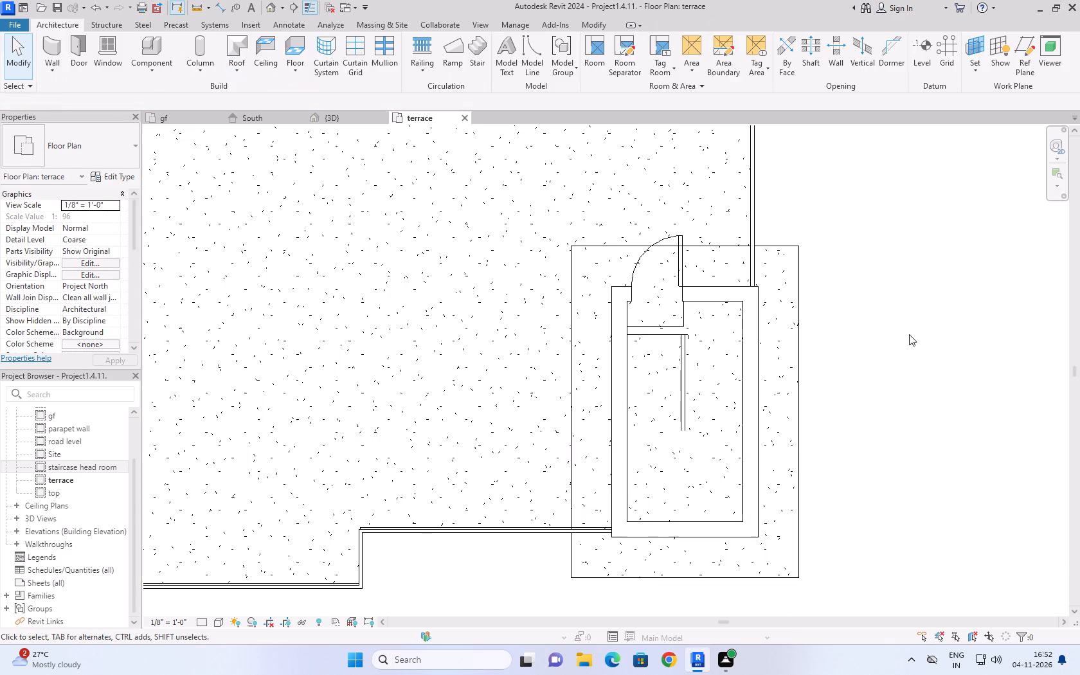
Change the level of the new slab around the second stair enclosure to staircase head room.
click(794, 249)
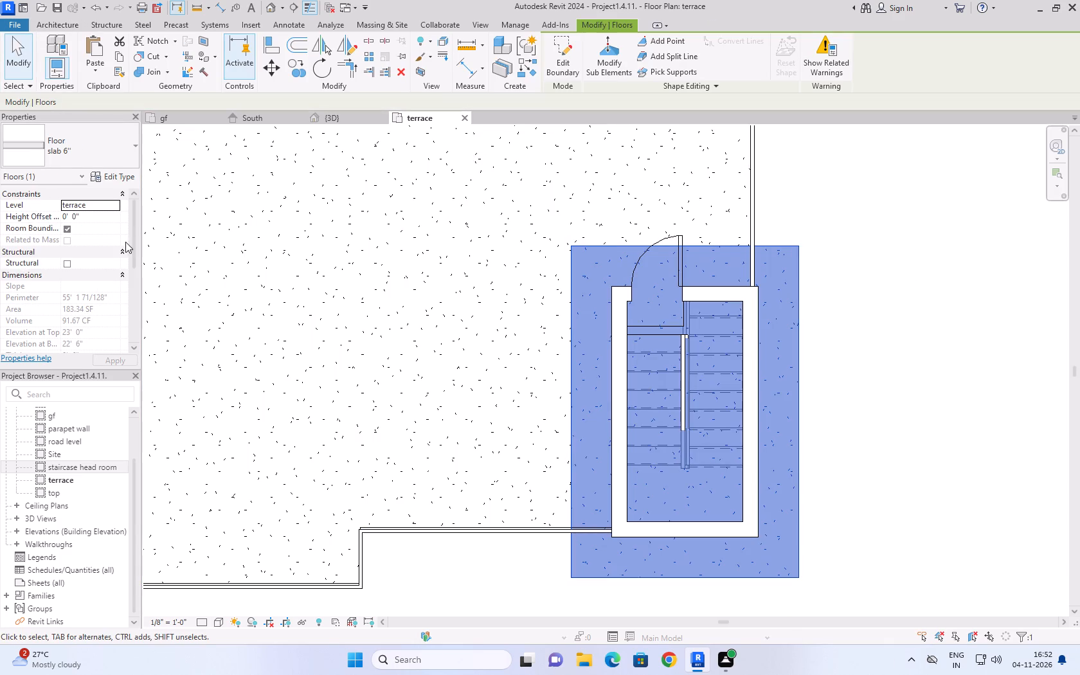
scroll(111, 251, up, 2)
click(113, 208)
scroll(97, 257, down, 3)
click(97, 263)
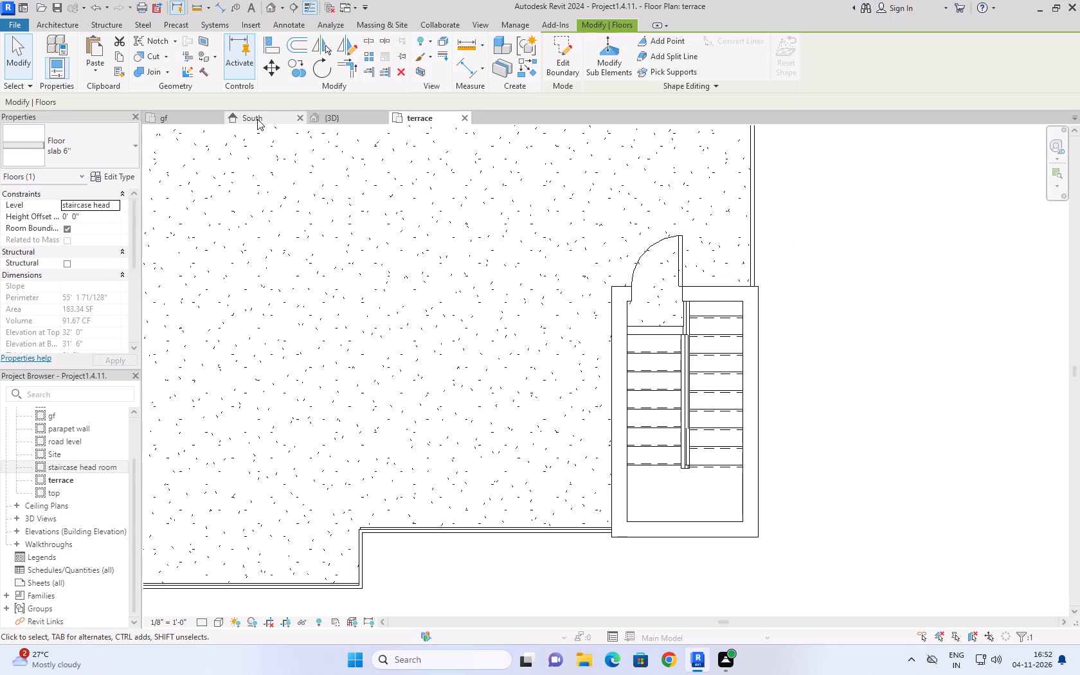
Examine the second stair enclosure's roof slab and both buildings in the 3D view, from the back and from the home orientation.
click(318, 115)
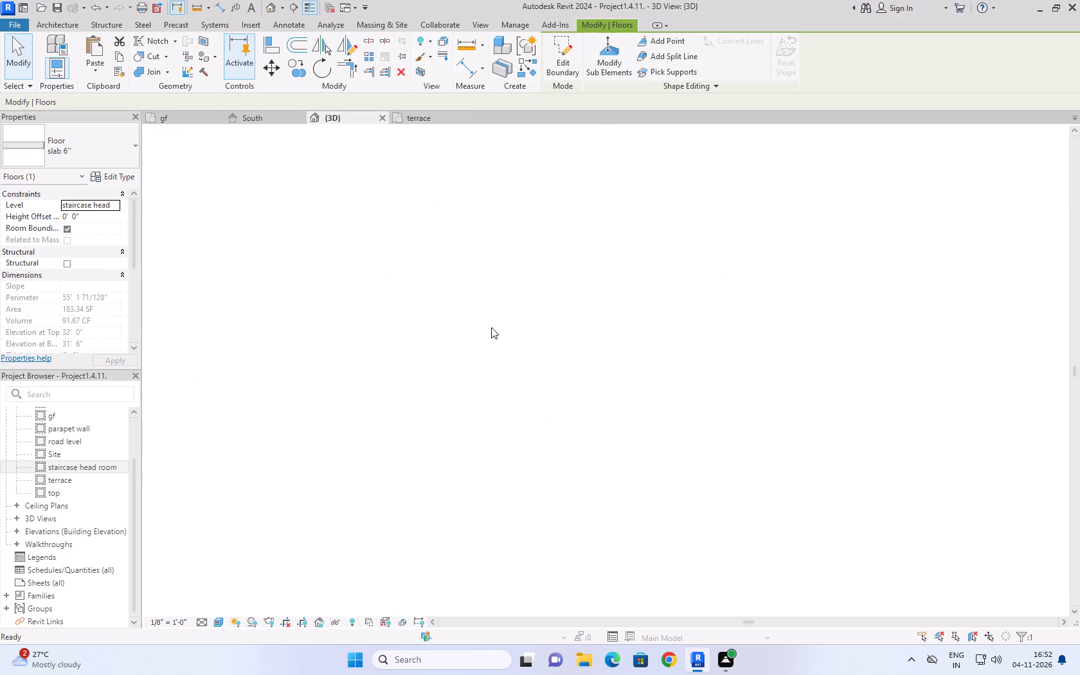
scroll(549, 330, down, 5)
click(403, 372)
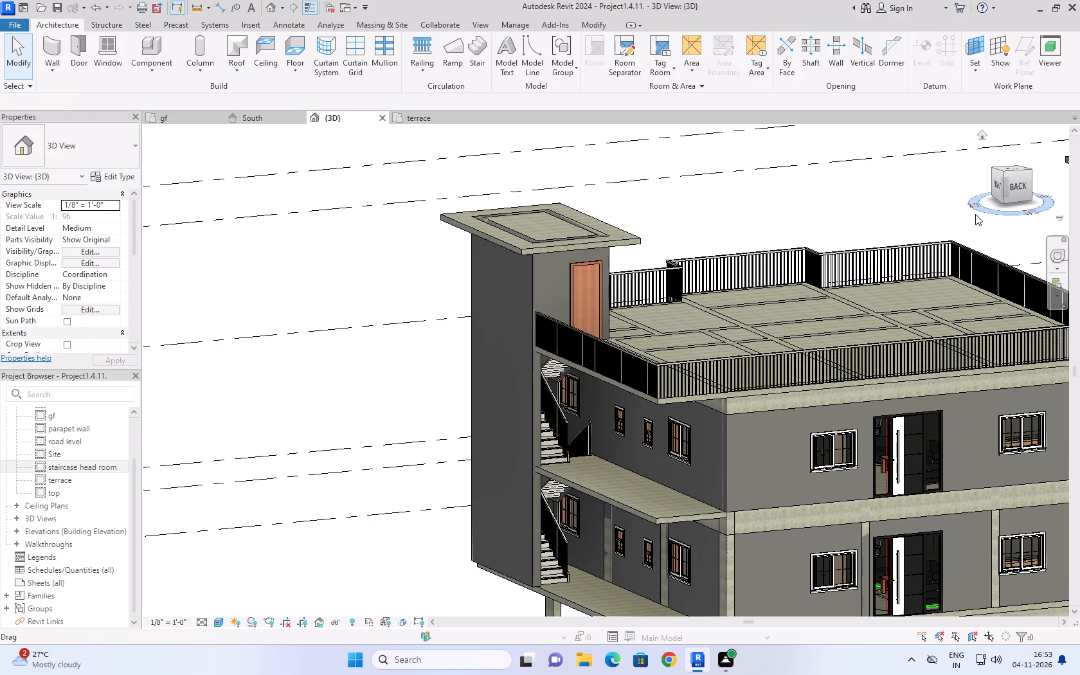
click(980, 138)
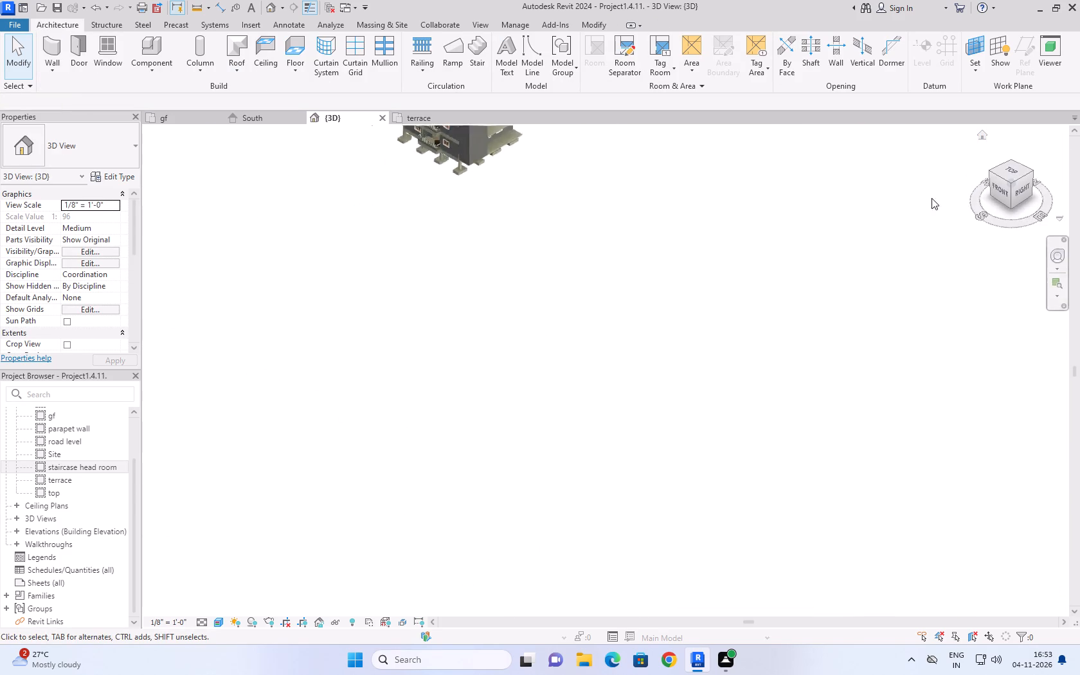
scroll(640, 537, up, 12)
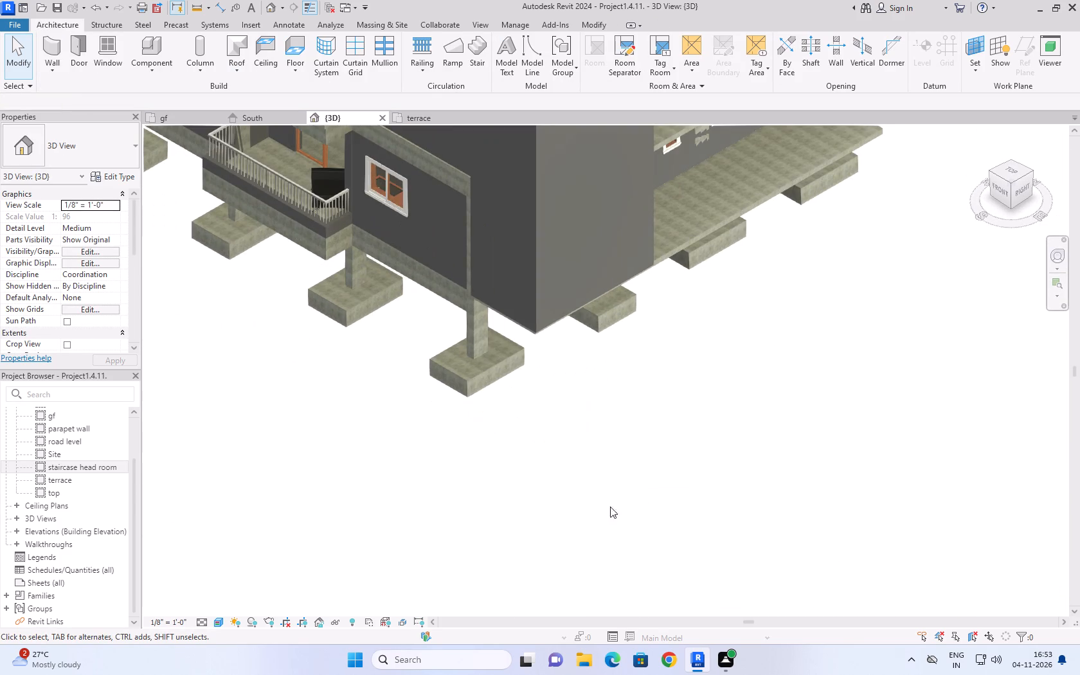
scroll(573, 330, up, 4)
scroll(573, 330, down, 12)
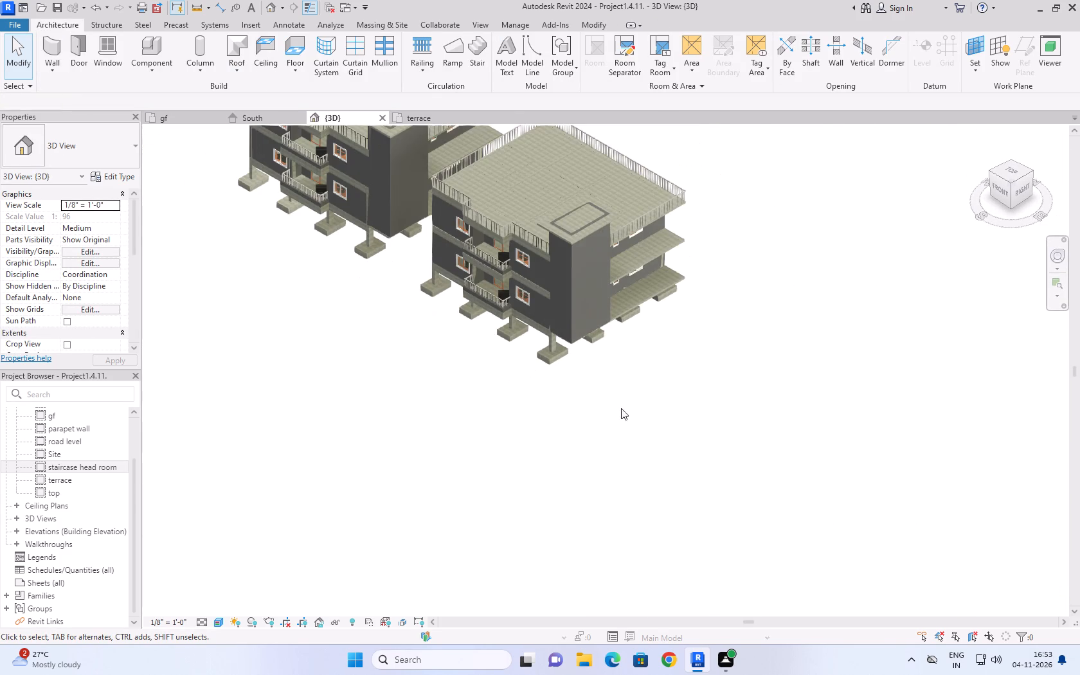
scroll(648, 447, down, 5)
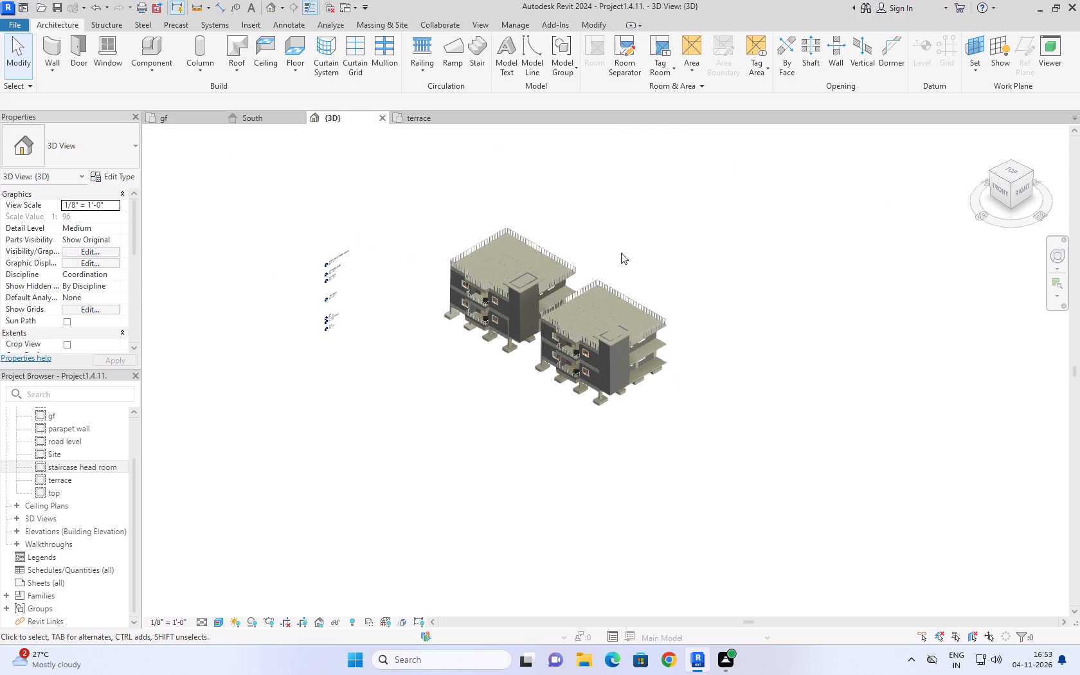
scroll(621, 253, up, 7)
scroll(733, 575, up, 5)
scroll(753, 306, down, 2)
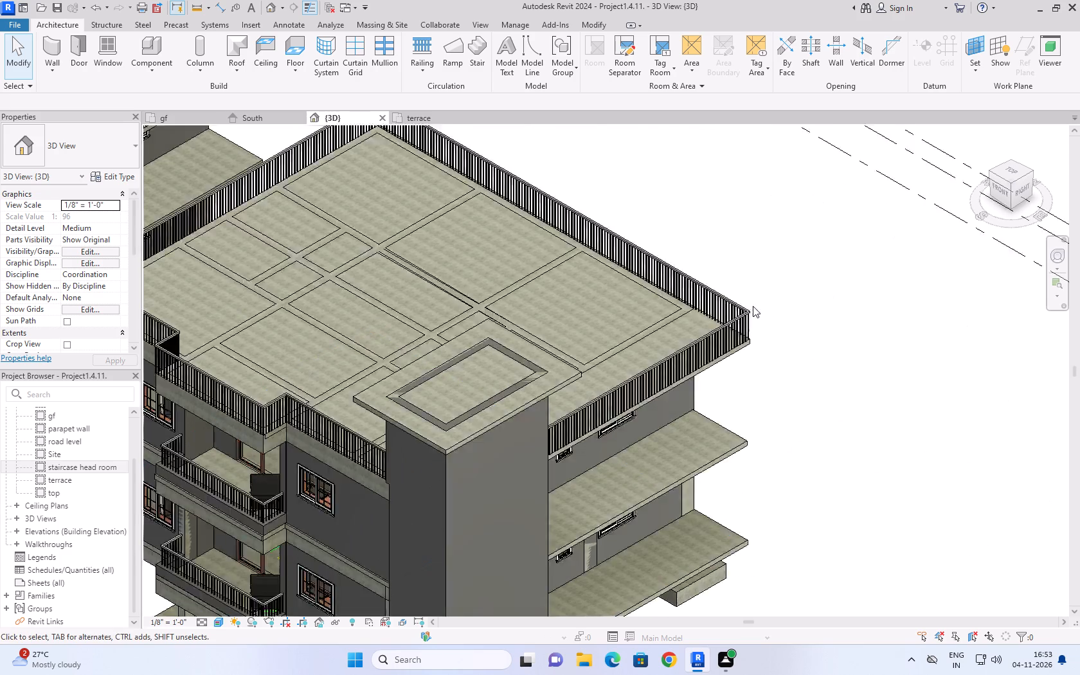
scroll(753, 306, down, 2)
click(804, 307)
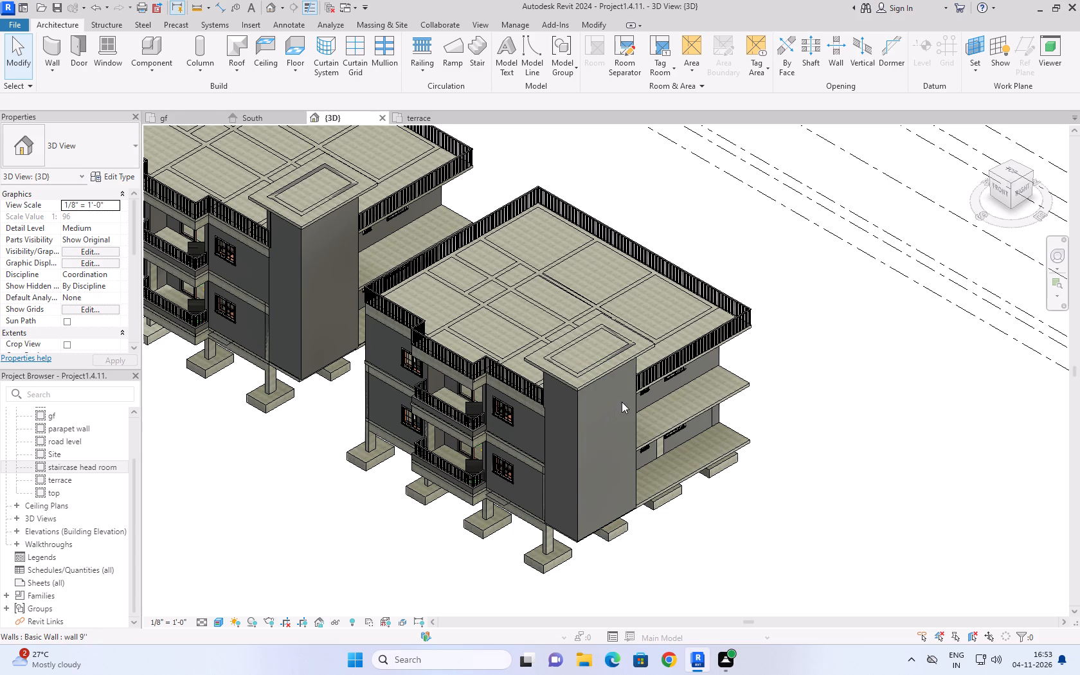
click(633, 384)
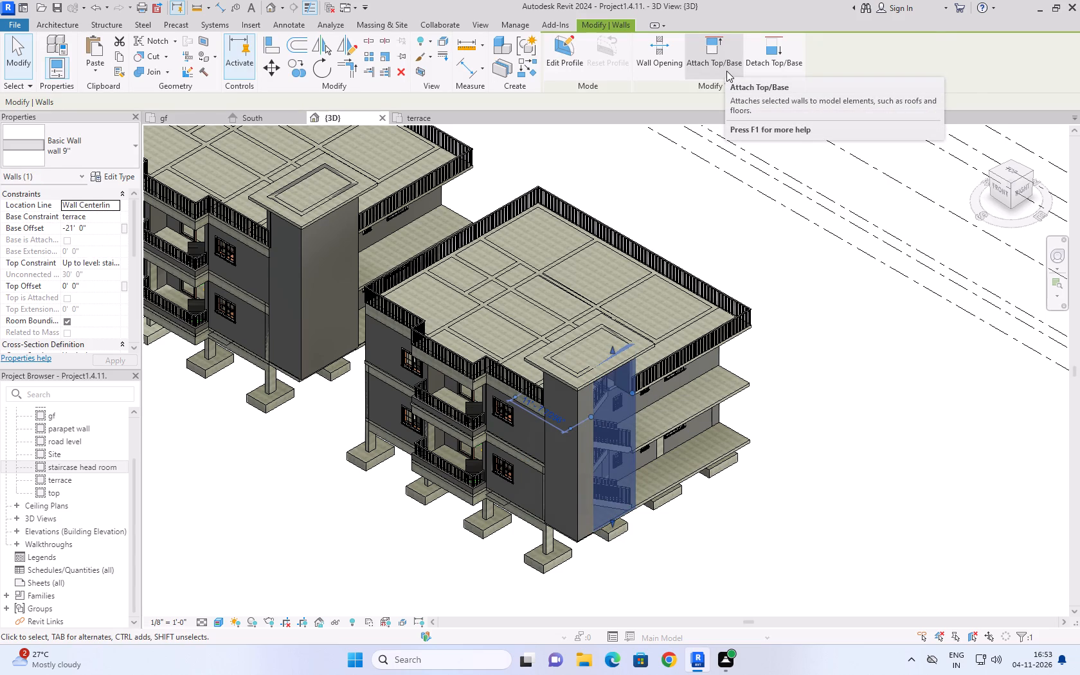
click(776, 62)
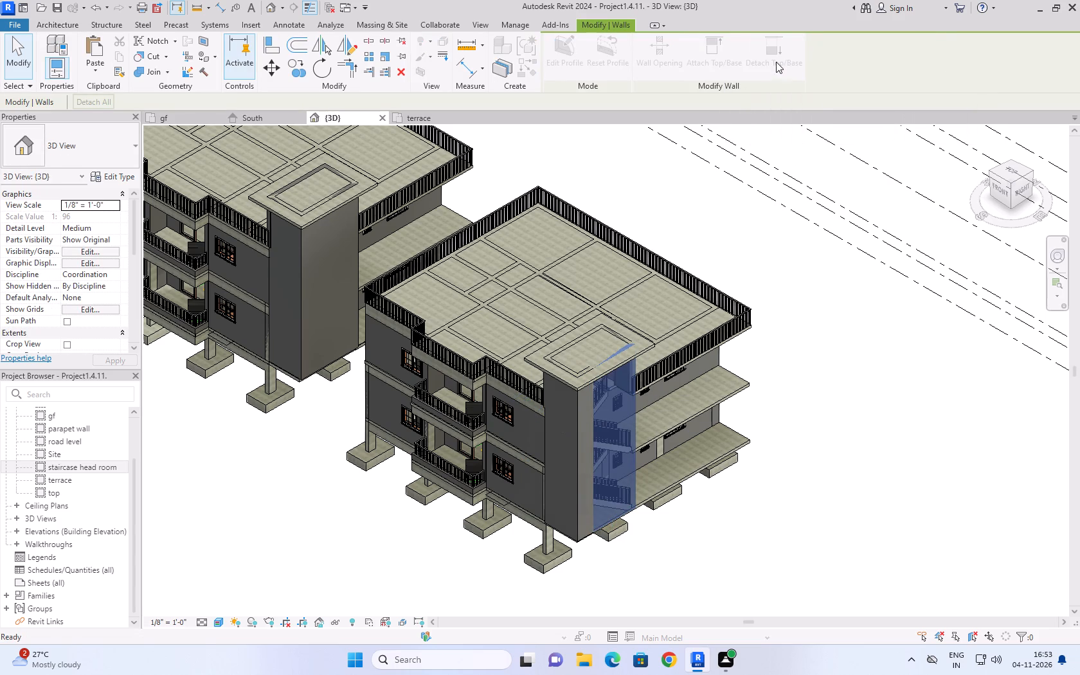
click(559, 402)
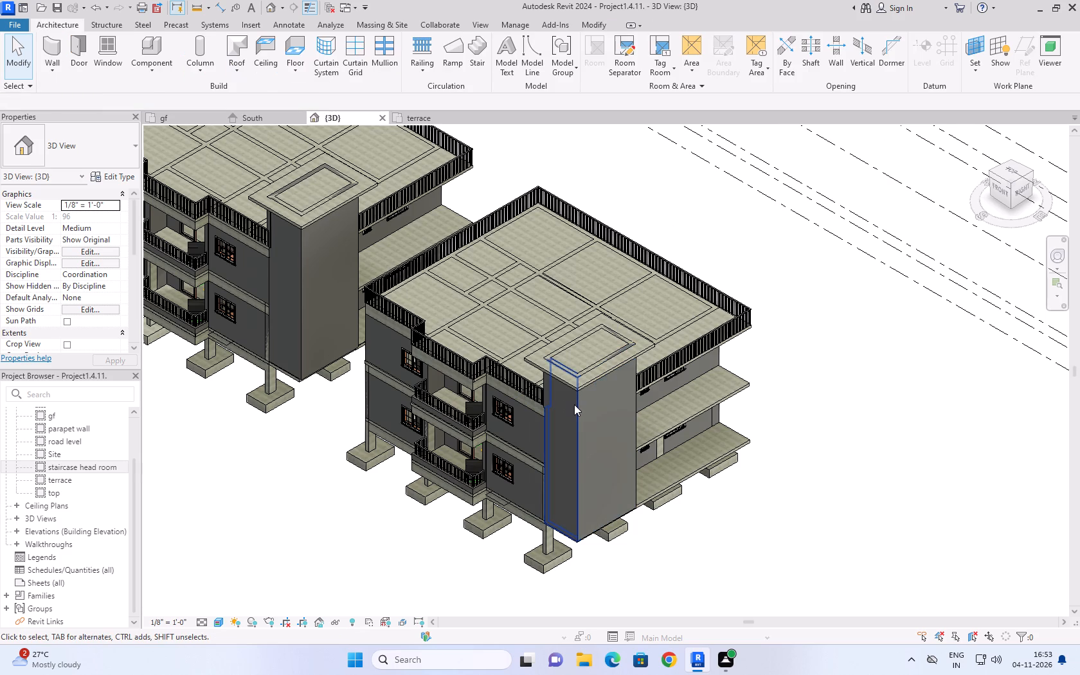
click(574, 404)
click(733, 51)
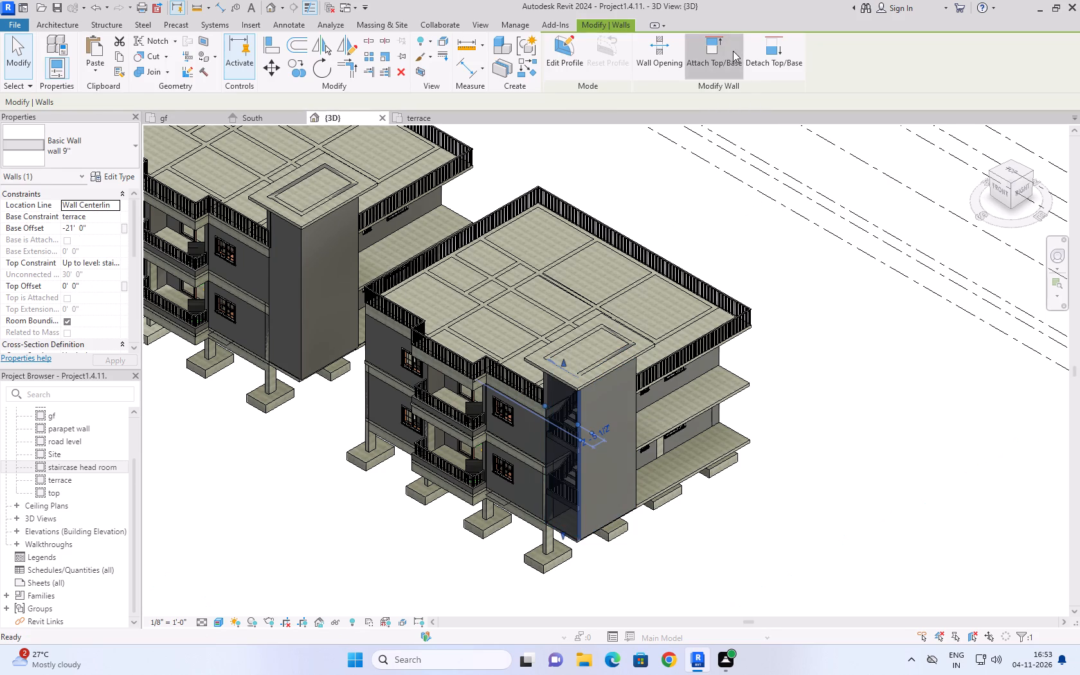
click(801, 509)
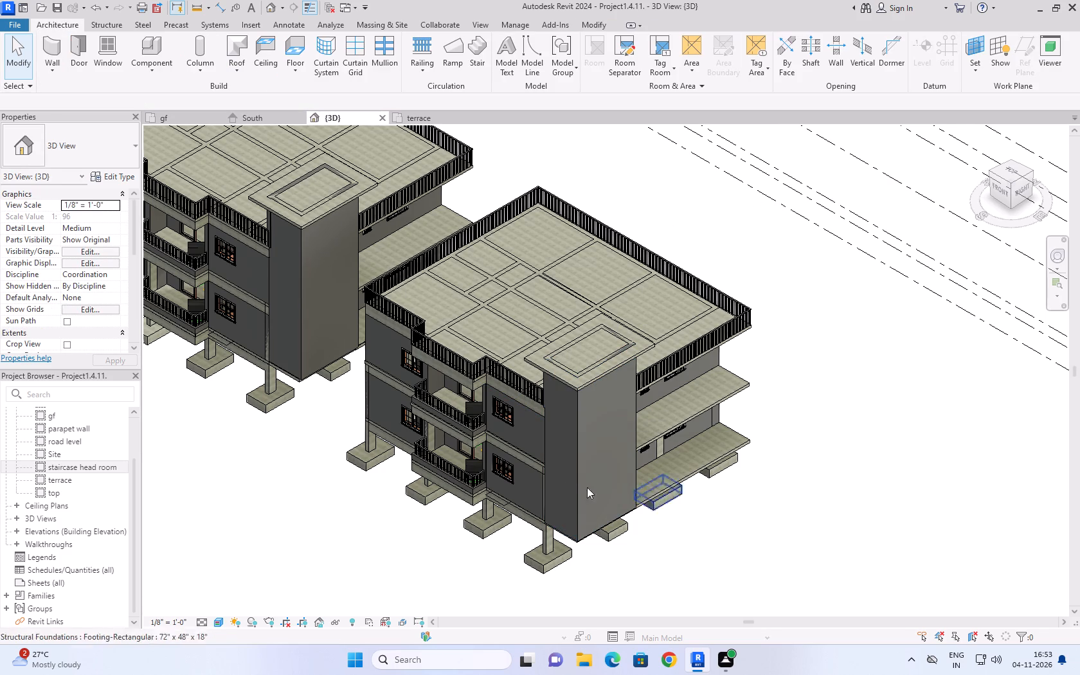
Examine both buildings' stair enclosures, roof slabs and terrace doors in the 3D view, from the front and from the back.
scroll(561, 482, down, 8)
scroll(589, 472, up, 12)
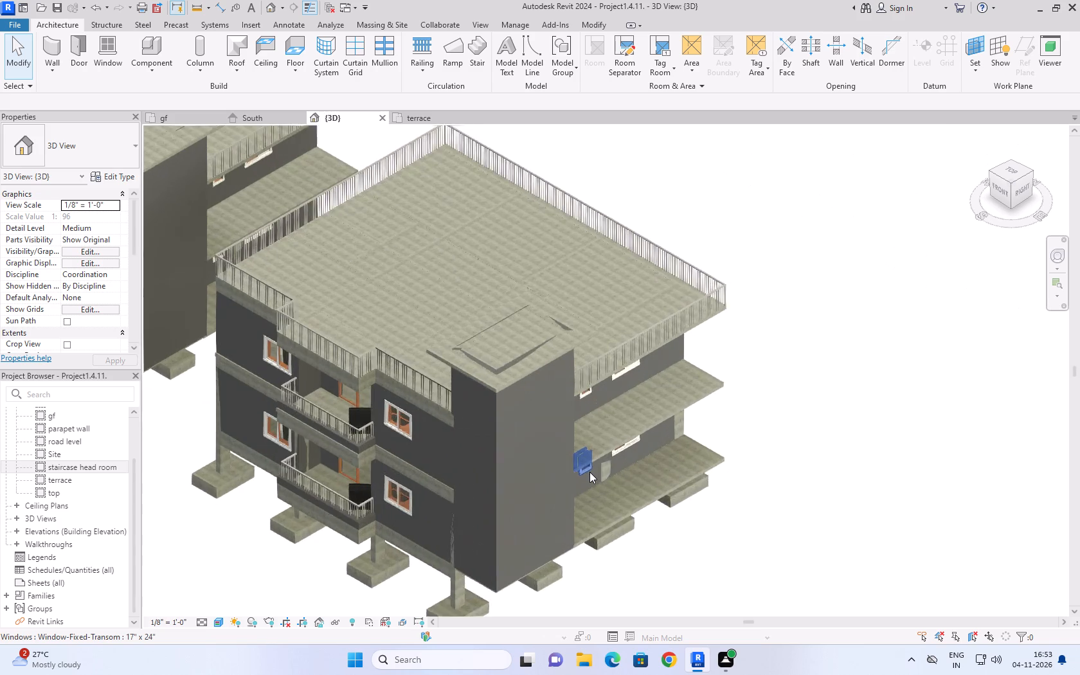
scroll(589, 472, up, 2)
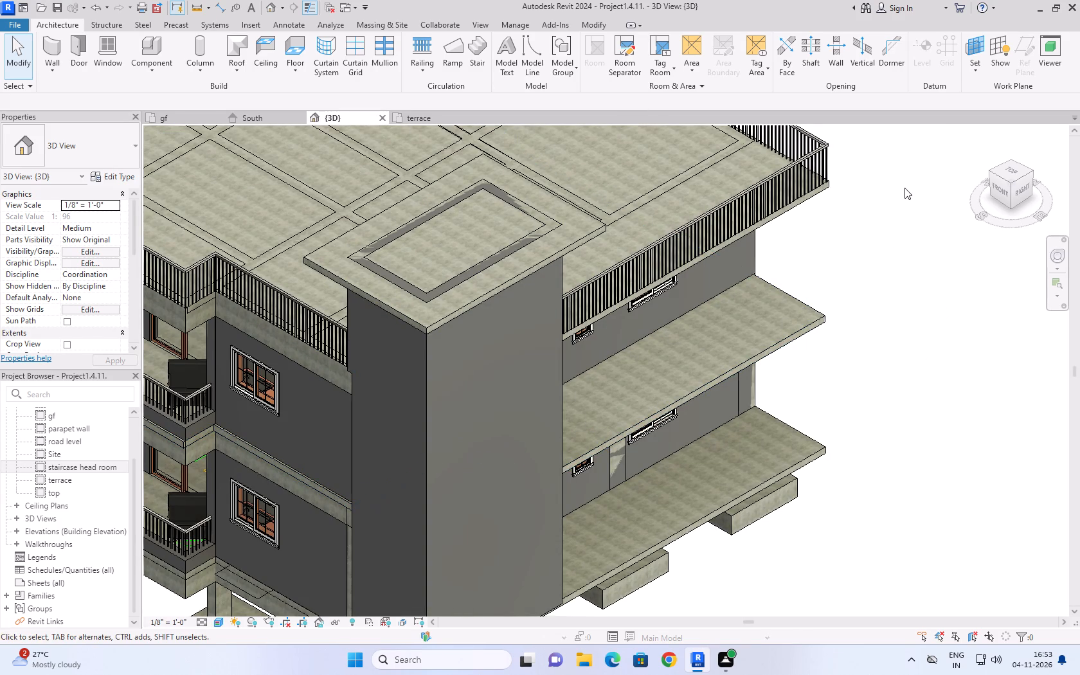
click(902, 183)
scroll(902, 183, down, 12)
middle_drag(903, 190, 770, 503)
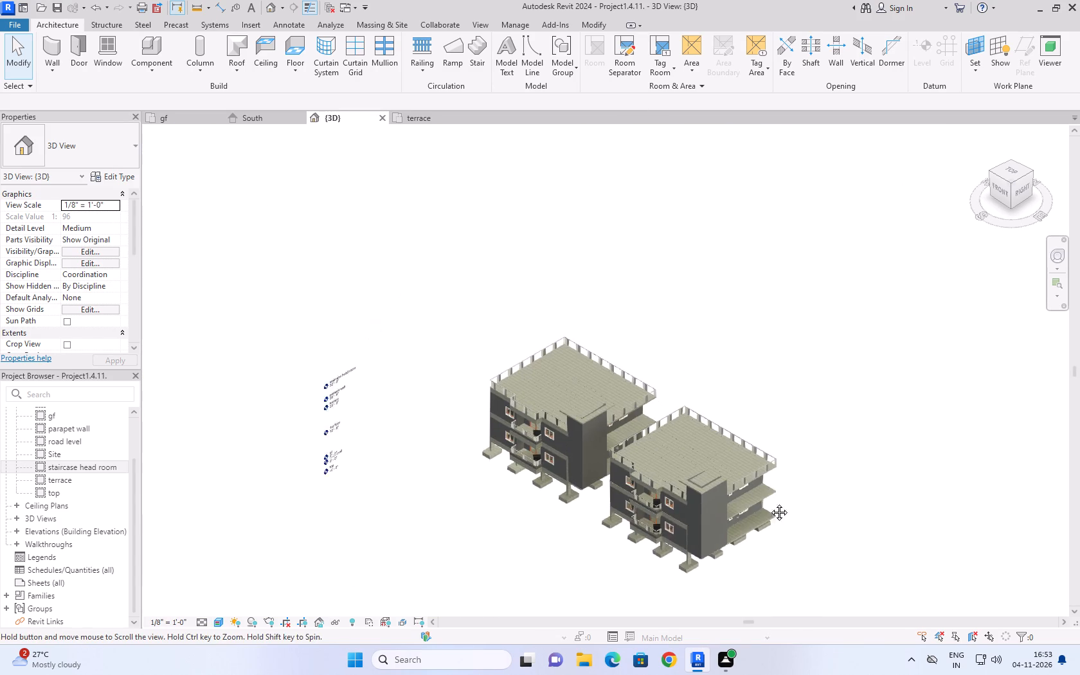
middle_drag(770, 503, 772, 500)
scroll(733, 549, up, 8)
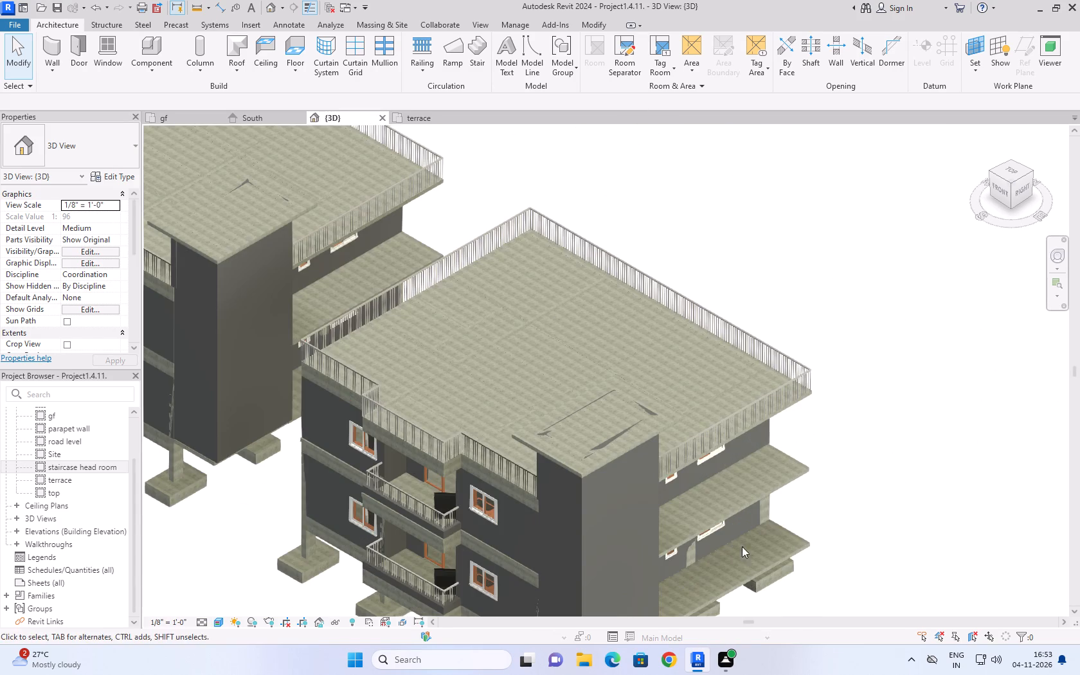
drag(1009, 182, 751, 159)
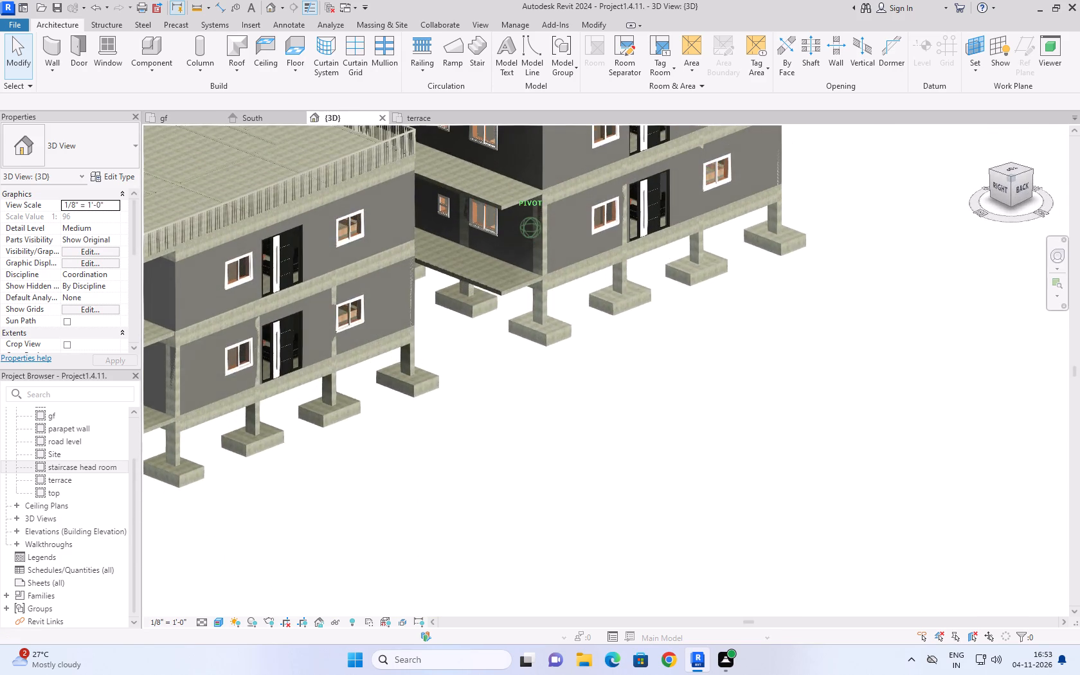
scroll(946, 380, down, 5)
scroll(663, 339, up, 3)
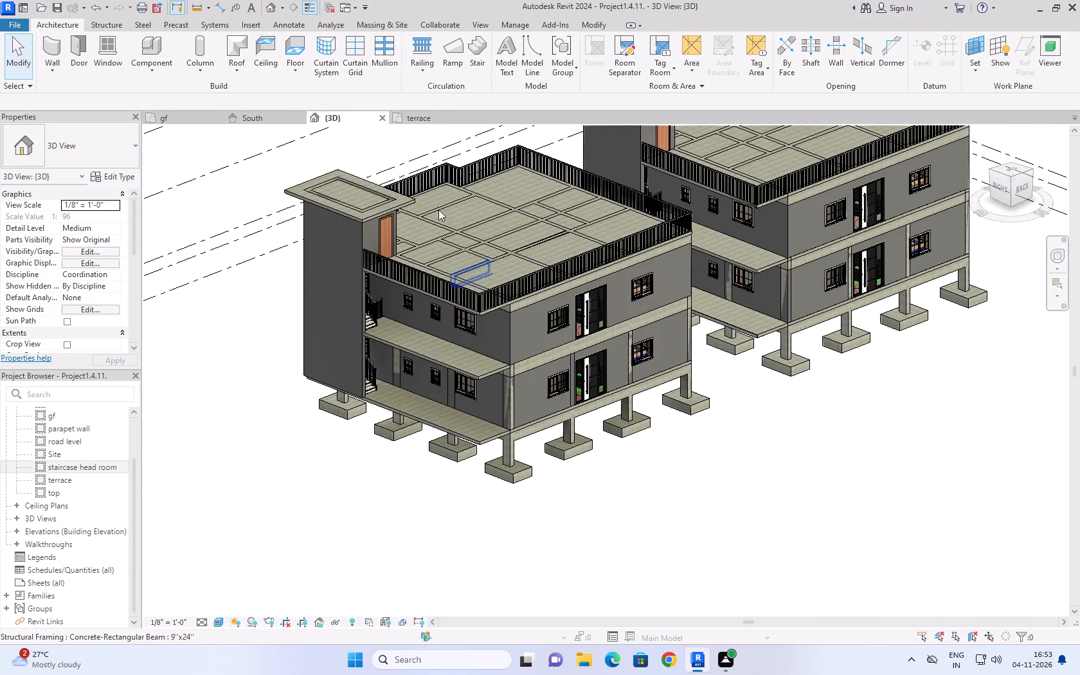
middle_drag(501, 194, 391, 293)
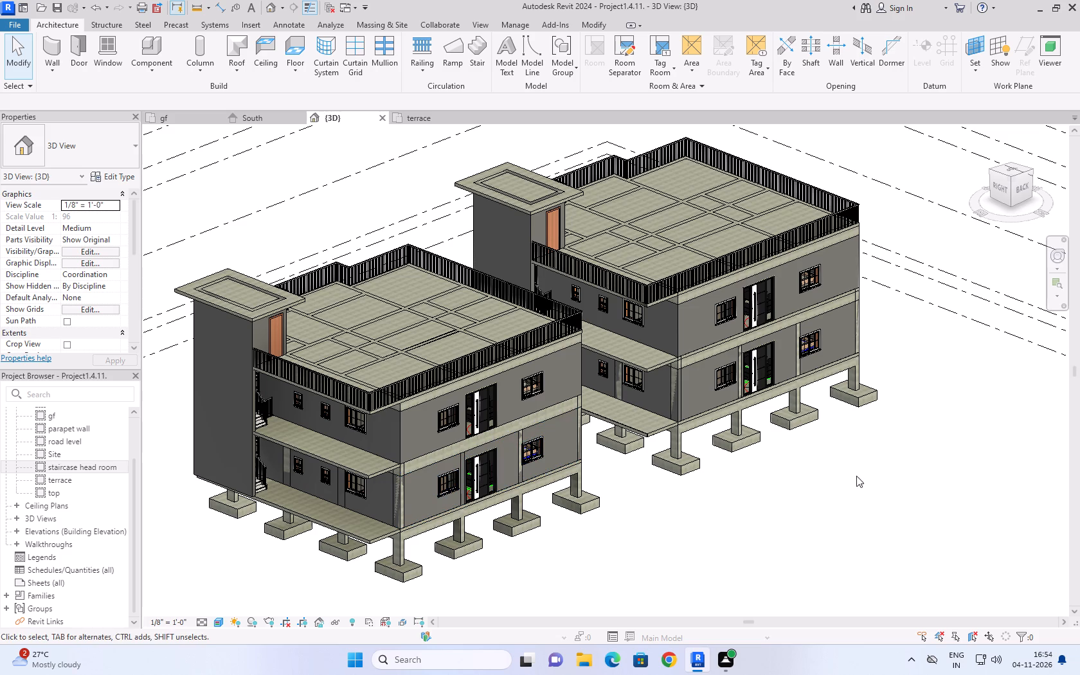
scroll(207, 361, up, 2)
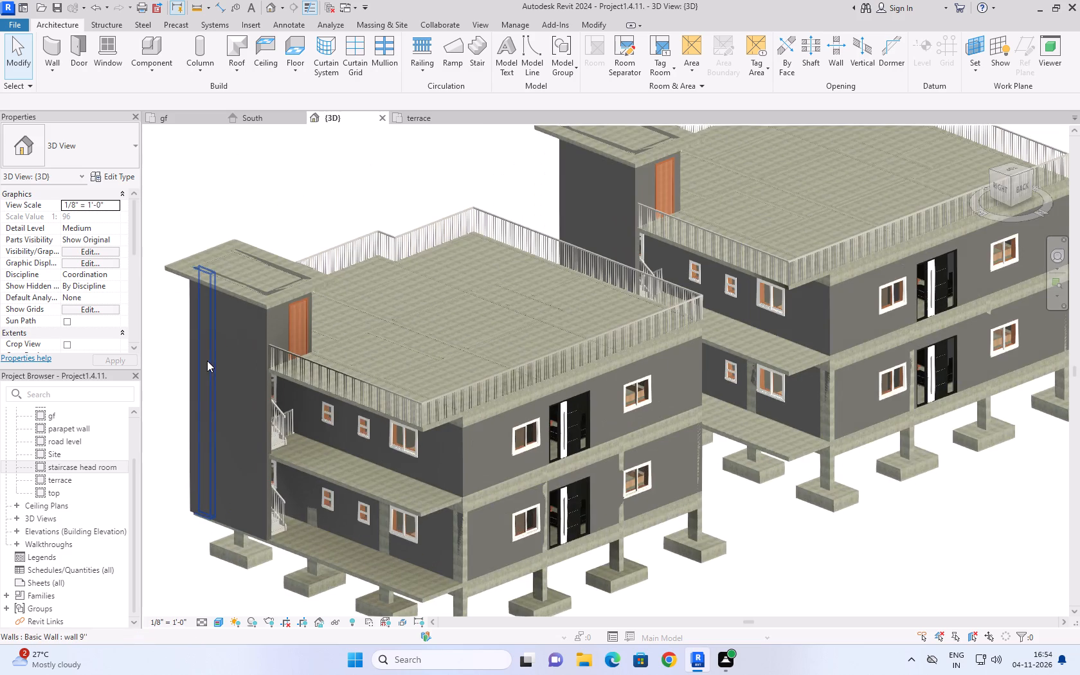
scroll(217, 485, up, 5)
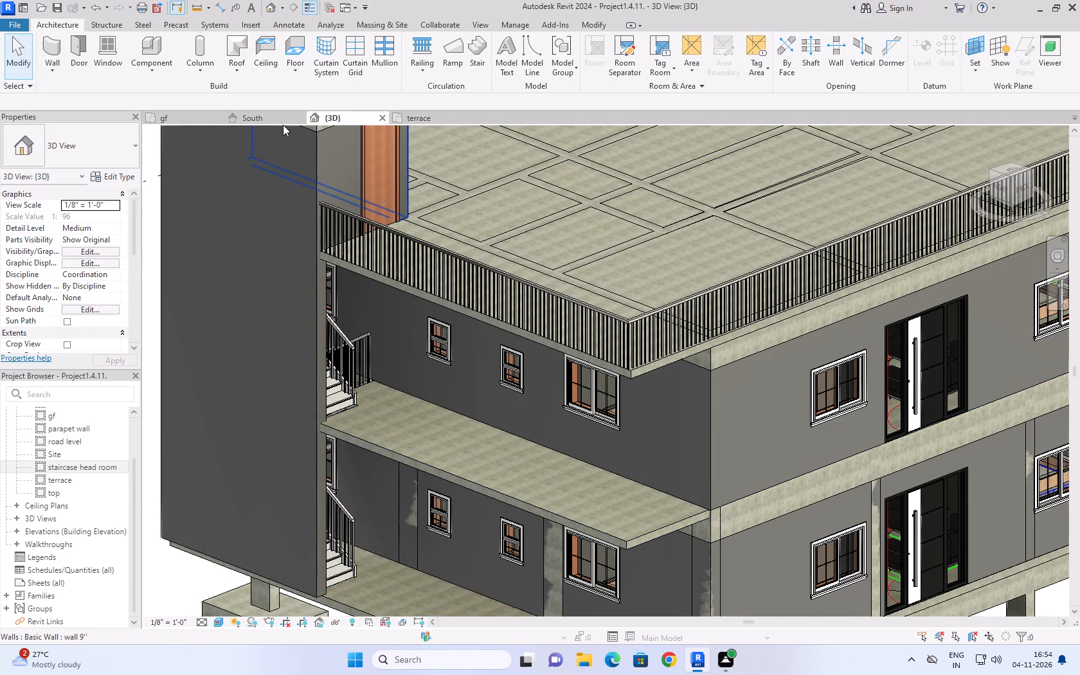
Review the gf and terrace floor plans, and inspect both buildings in 3D from the home orientation and around to the back and front.
click(179, 121)
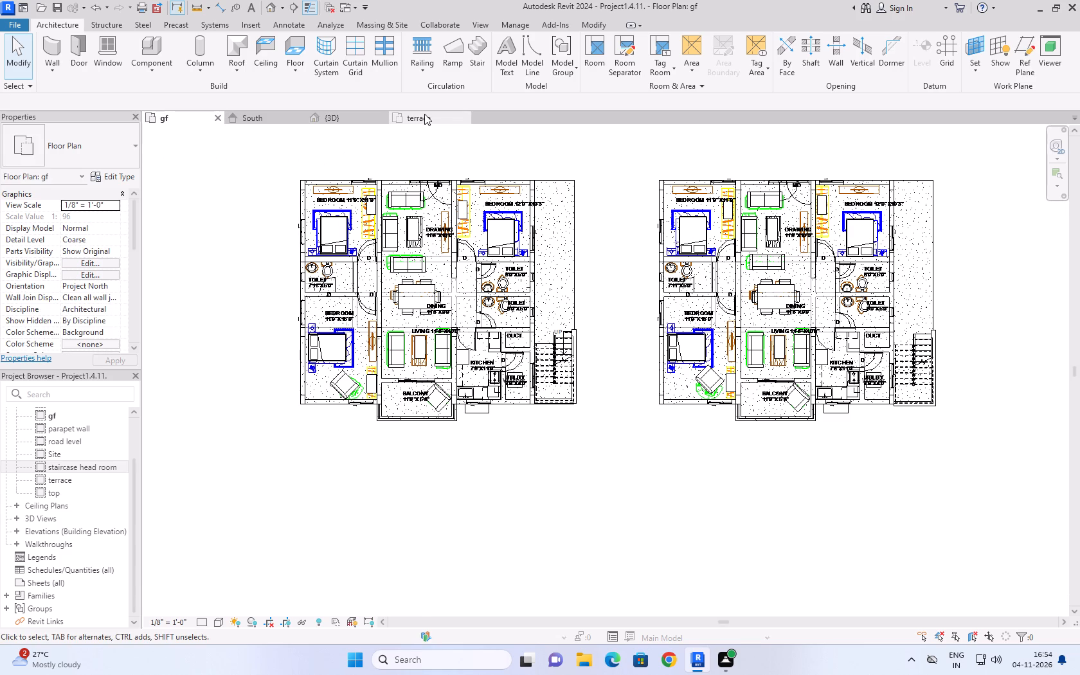
click(424, 114)
scroll(709, 357, down, 4)
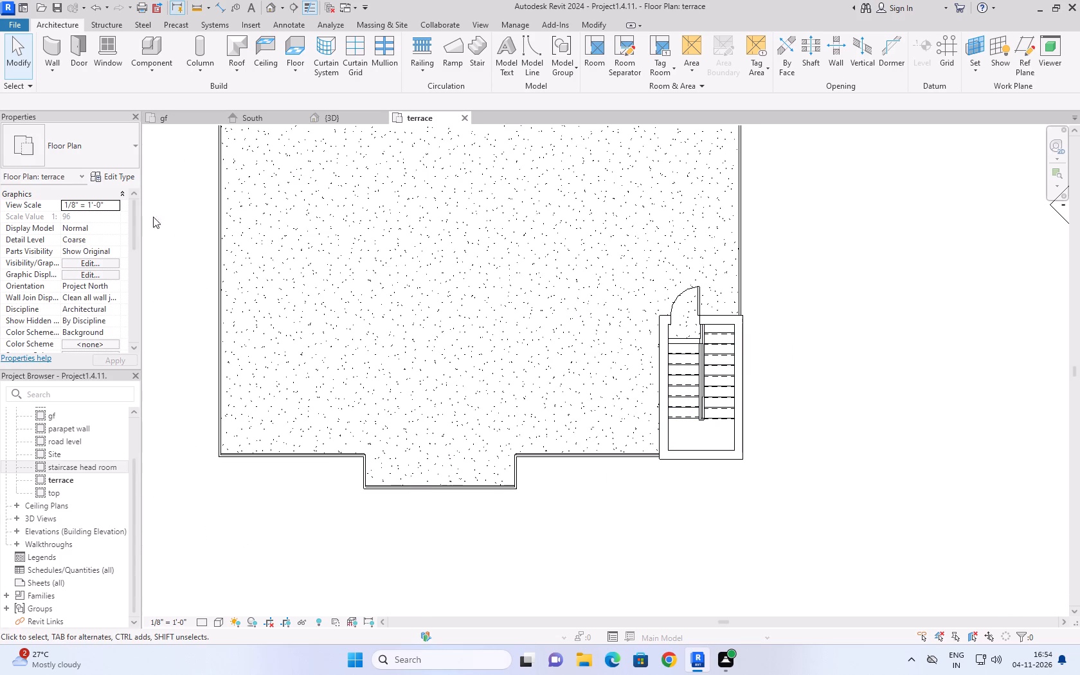
click(983, 410)
click(366, 118)
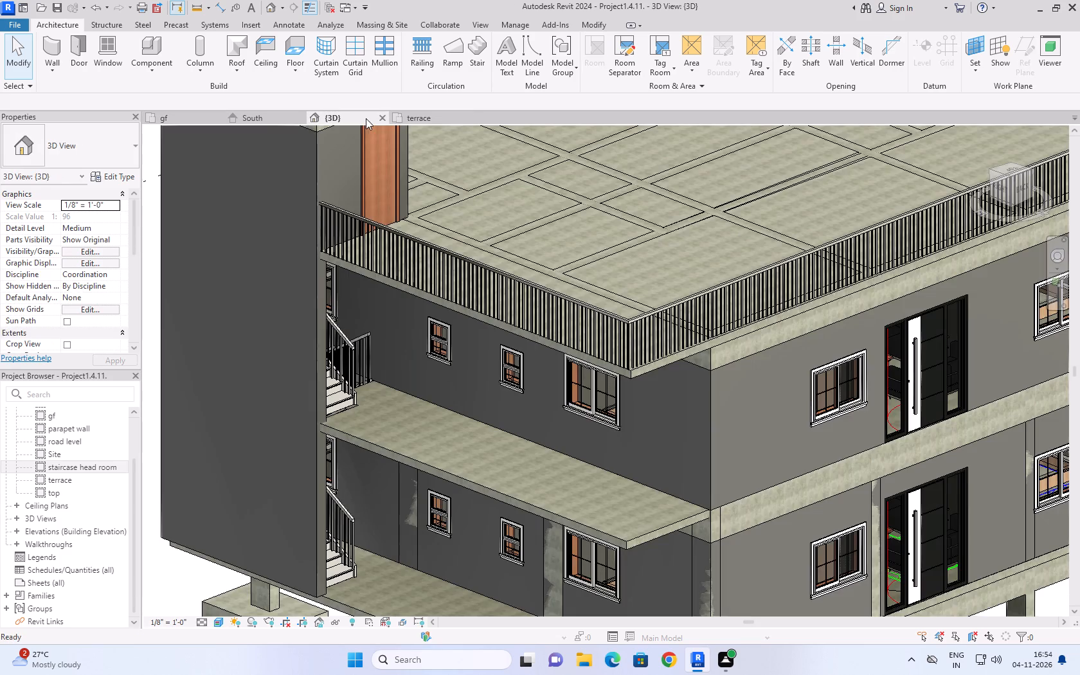
scroll(399, 337, down, 10)
click(602, 494)
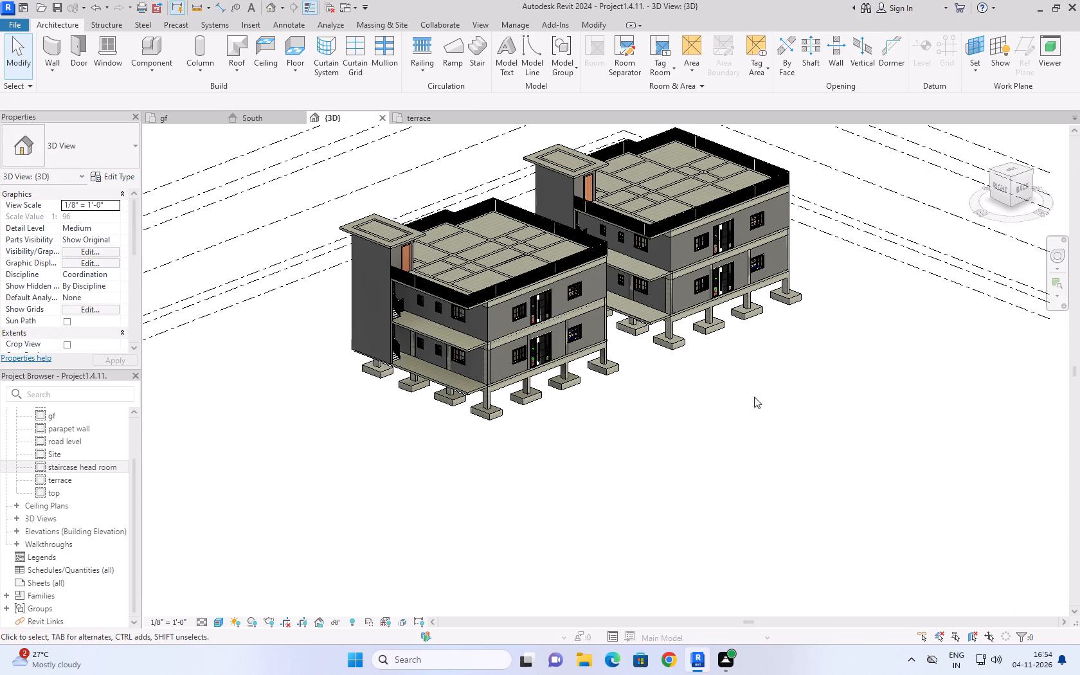
click(985, 131)
scroll(702, 563, up, 3)
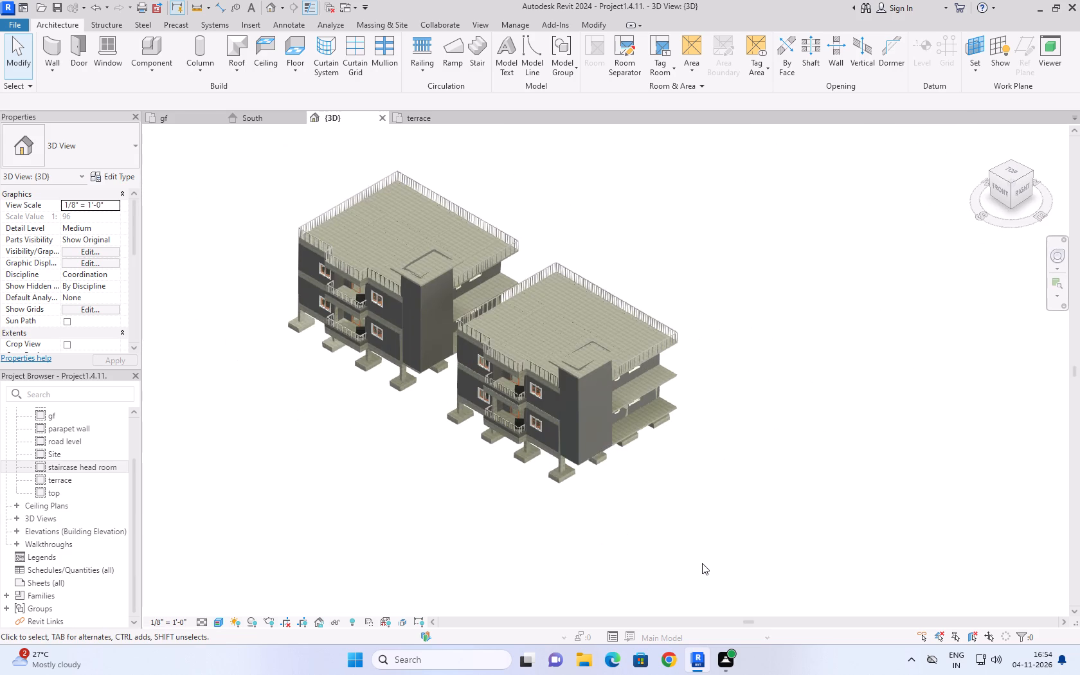
scroll(702, 563, up, 3)
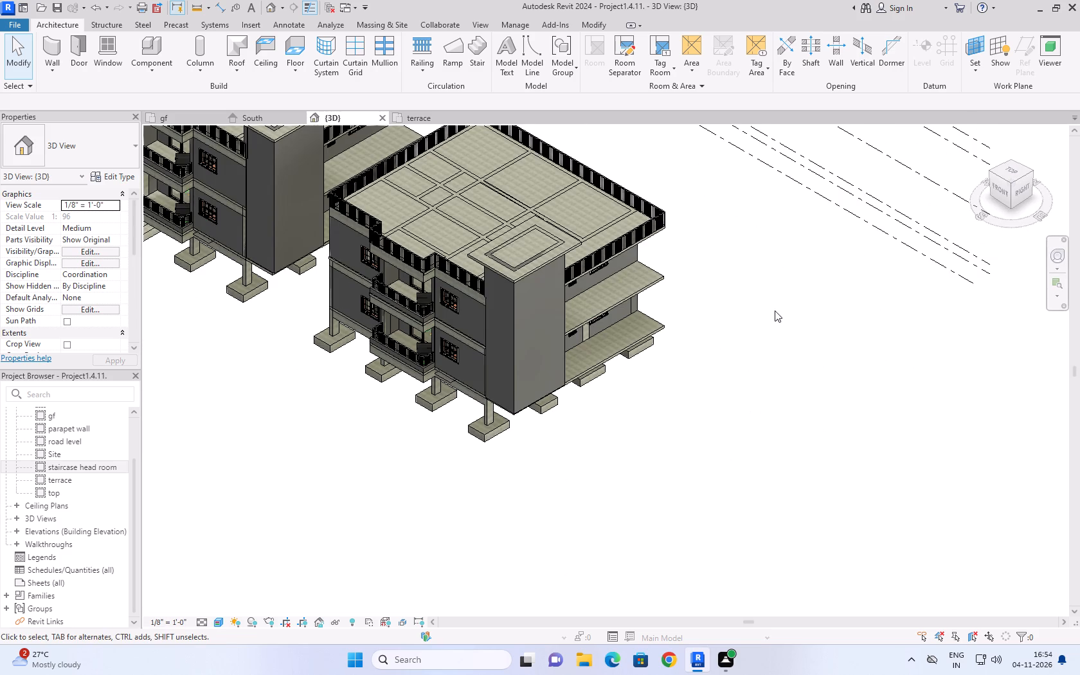
scroll(775, 310, down, 3)
middle_drag(775, 310, 759, 354)
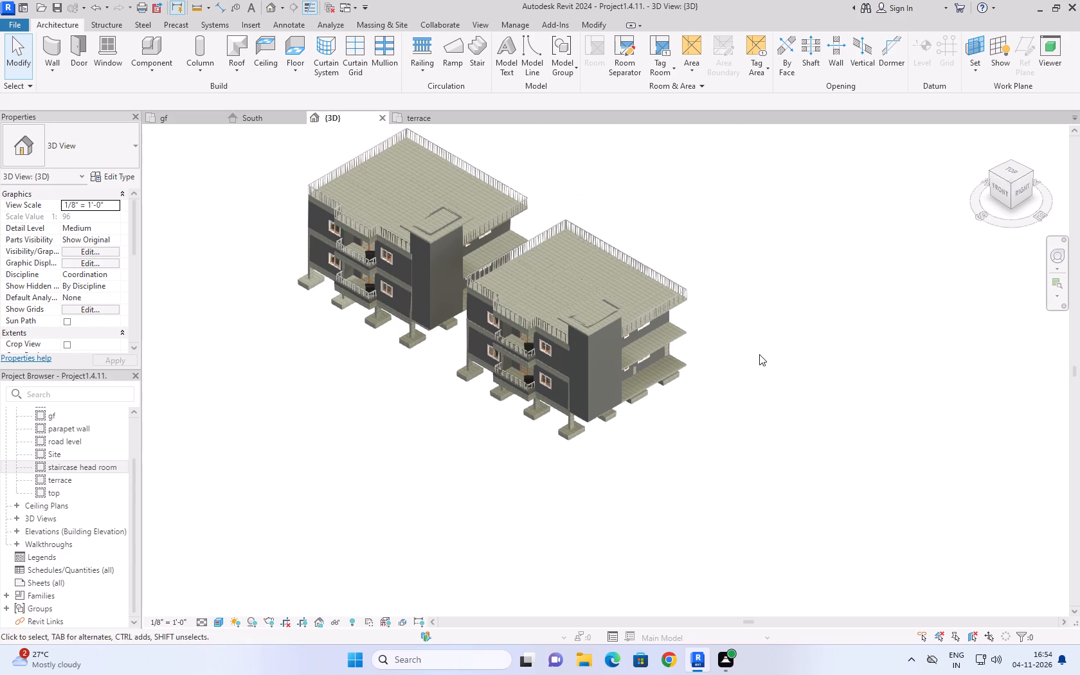
shift+middle_drag(759, 356, 478, 336)
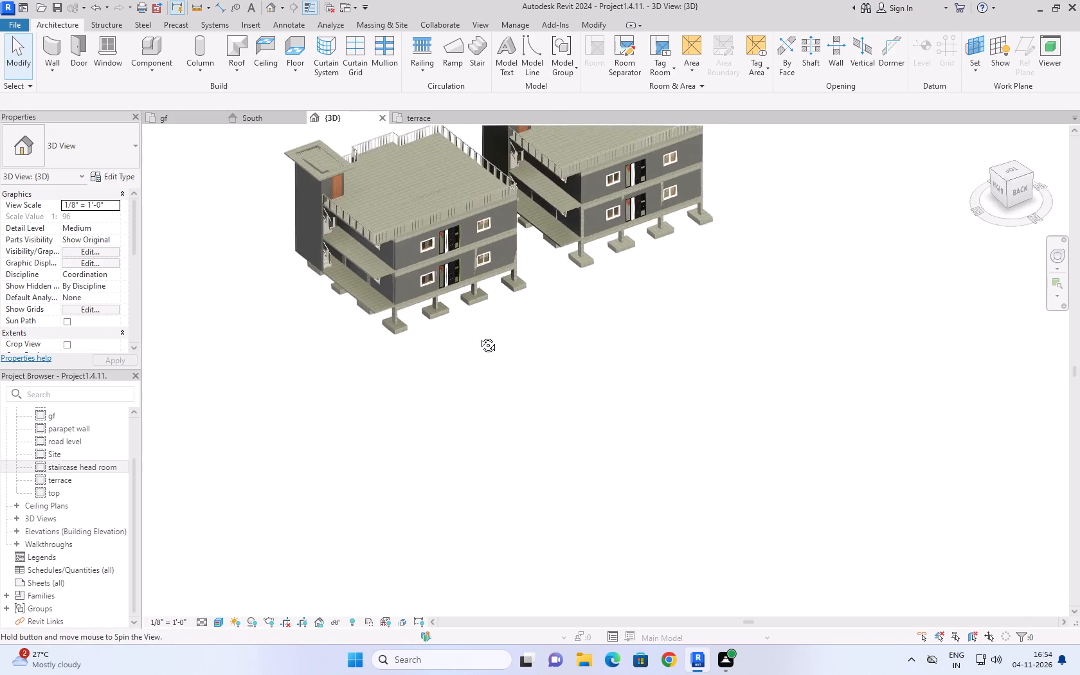
shift+middle_drag(478, 336, 714, 379)
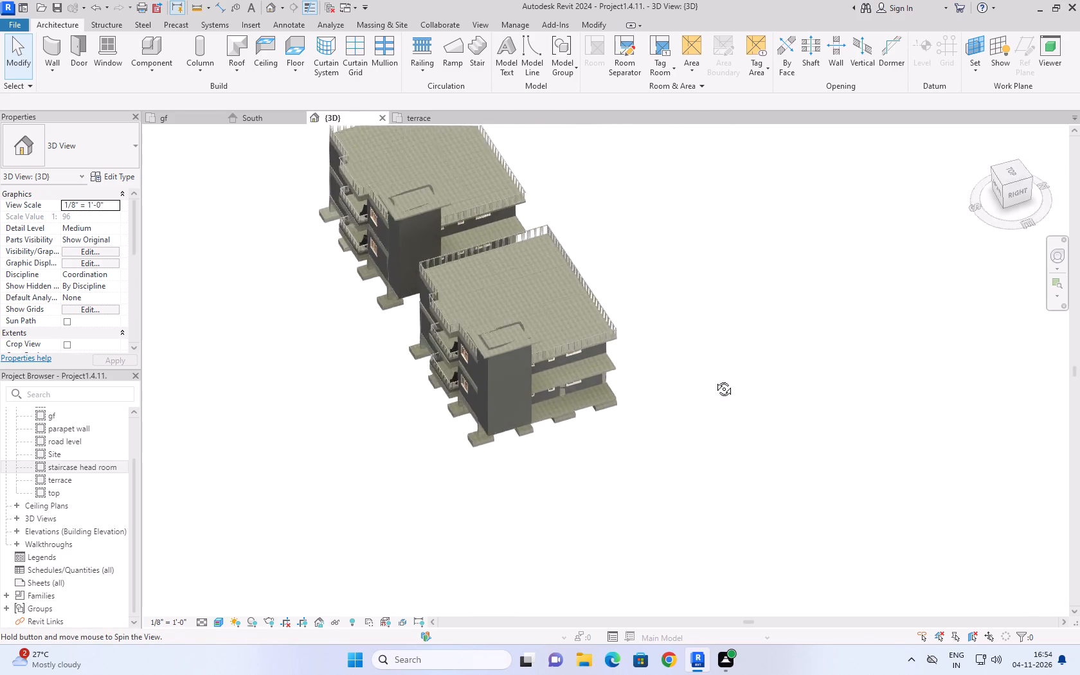
shift+middle_drag(714, 379, 465, 289)
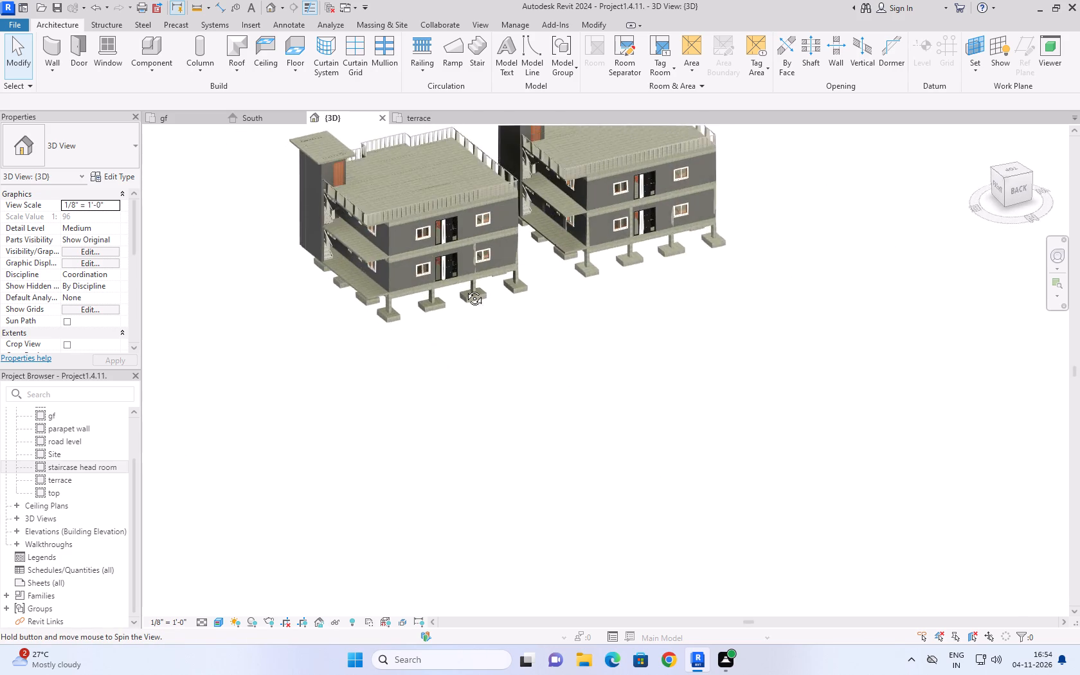
shift+middle_drag(465, 289, 460, 270)
shift+scroll(460, 359, up, 1)
shift+middle_drag(463, 360, 491, 389)
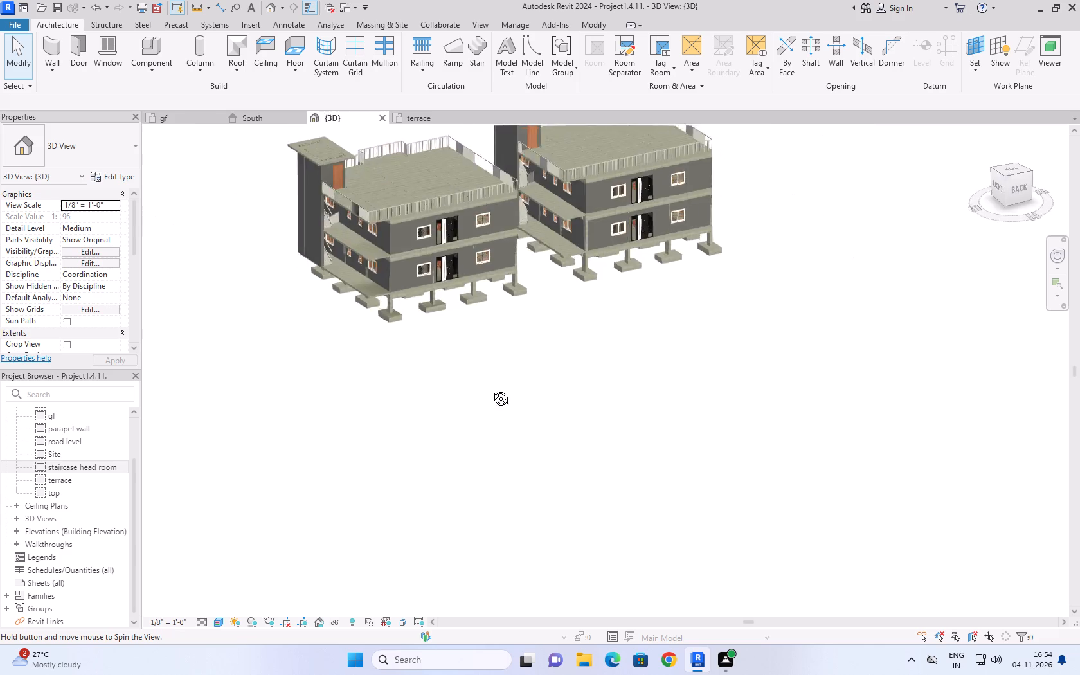
shift+middle_drag(491, 389, 794, 332)
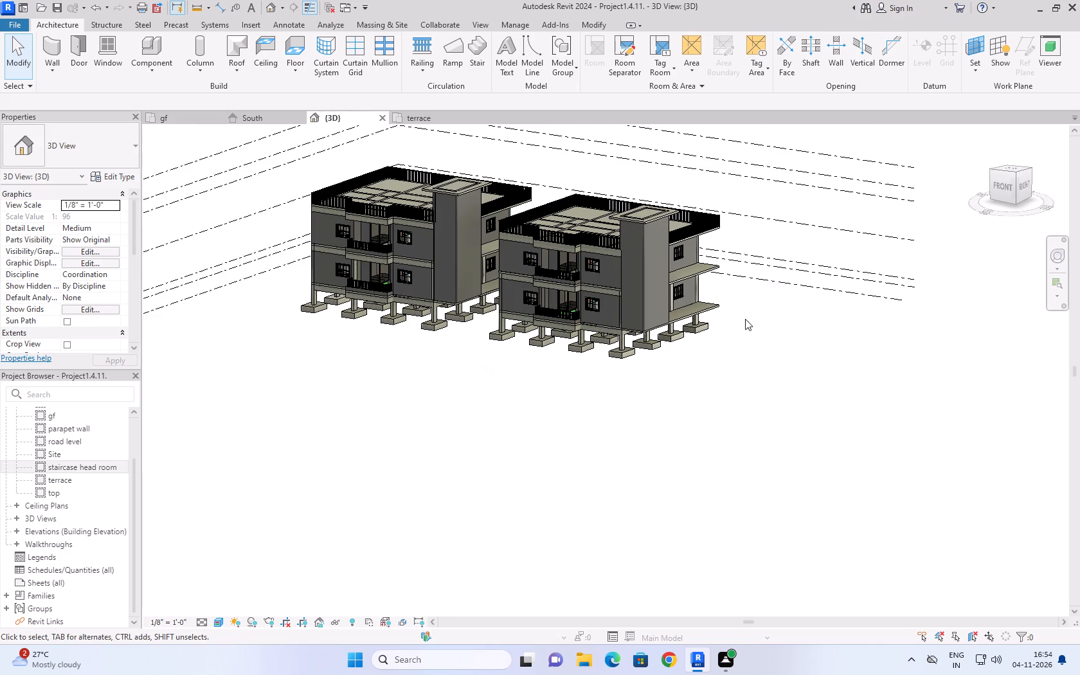
Edit the second building's gf slab boundary and move its back edge outward to about 5' 4 3/4" beyond the building.
click(712, 306)
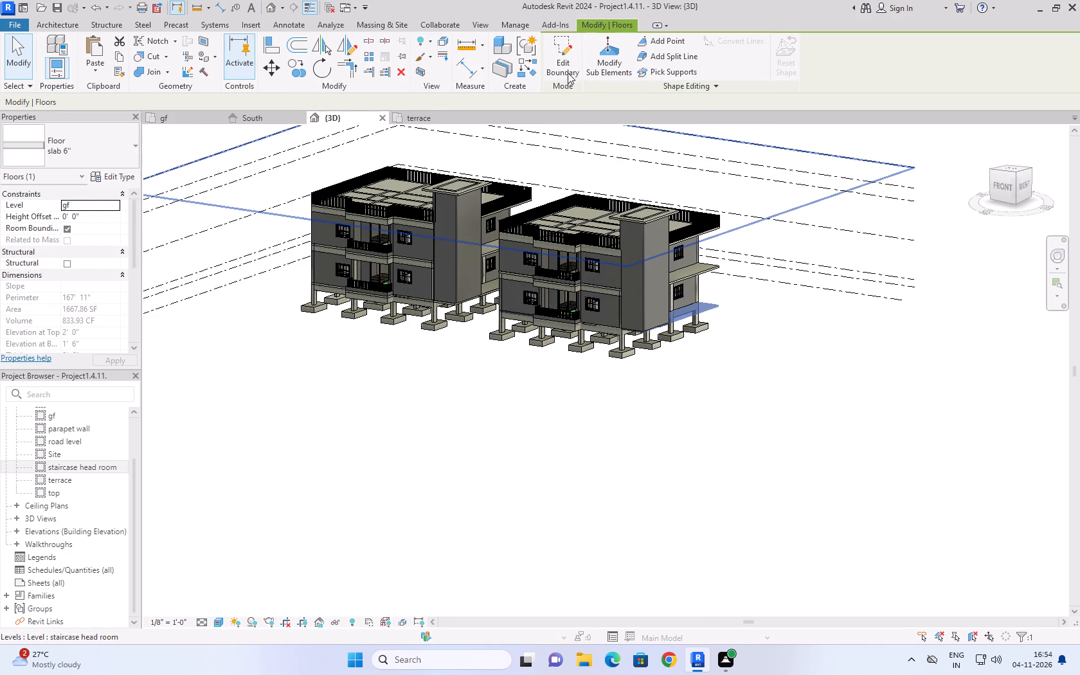
click(564, 69)
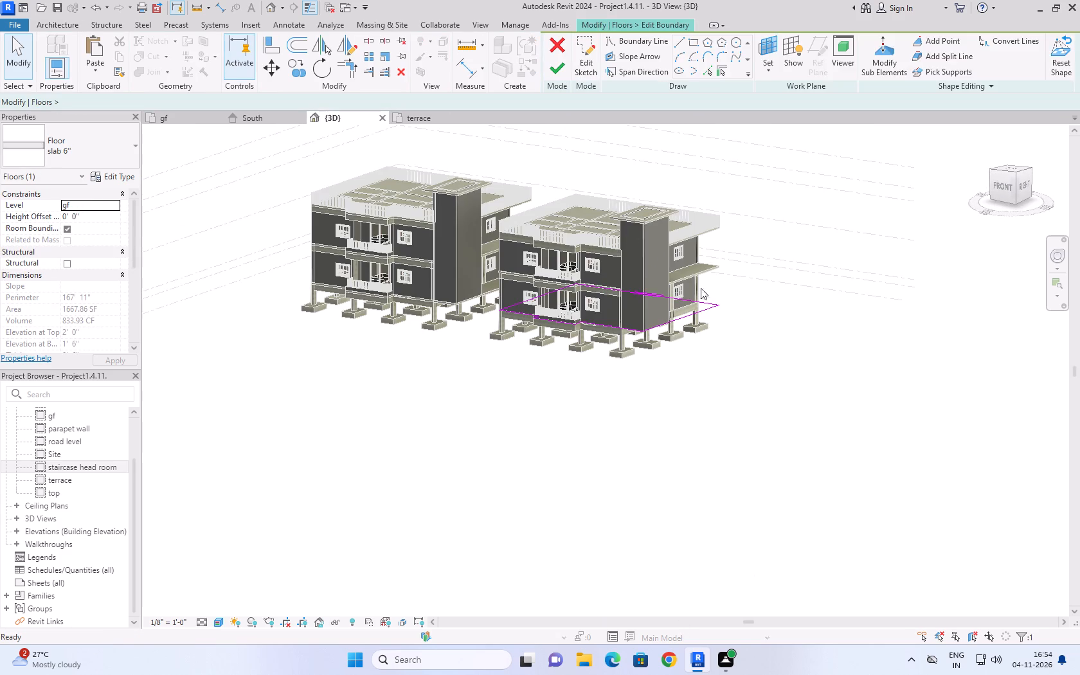
click(1012, 165)
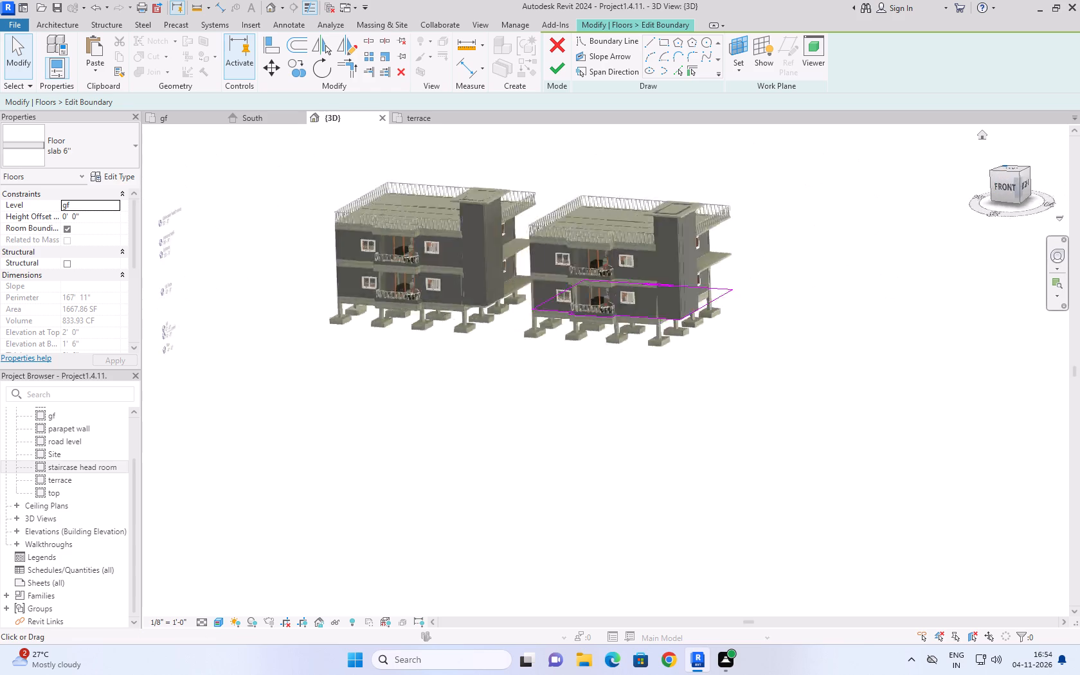
click(1012, 169)
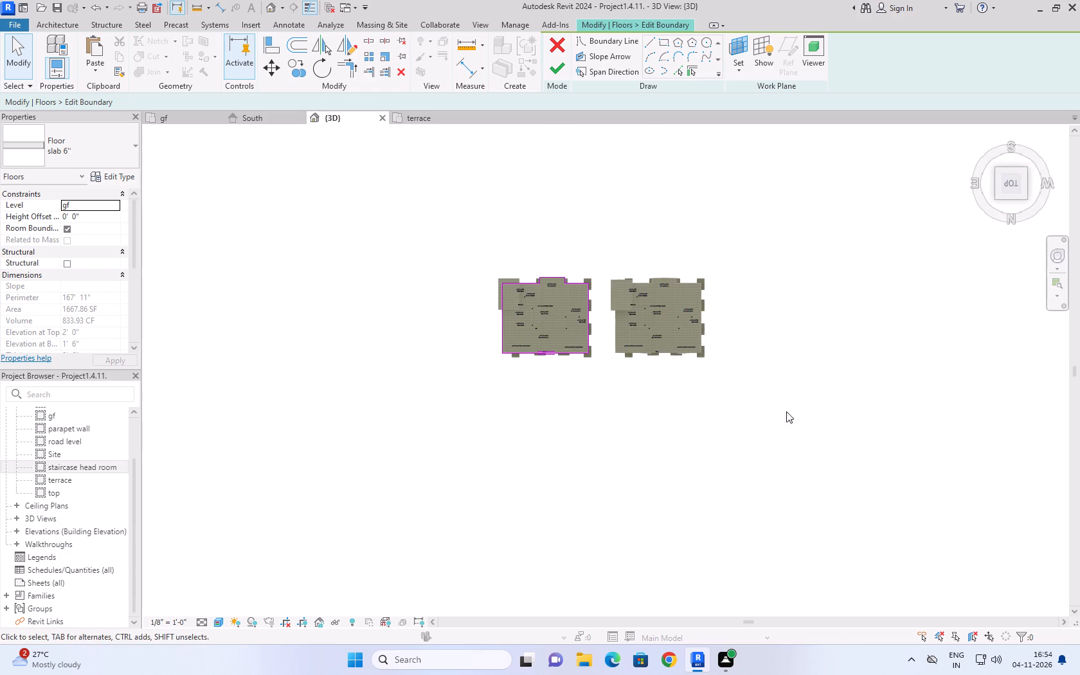
scroll(526, 357, up, 8)
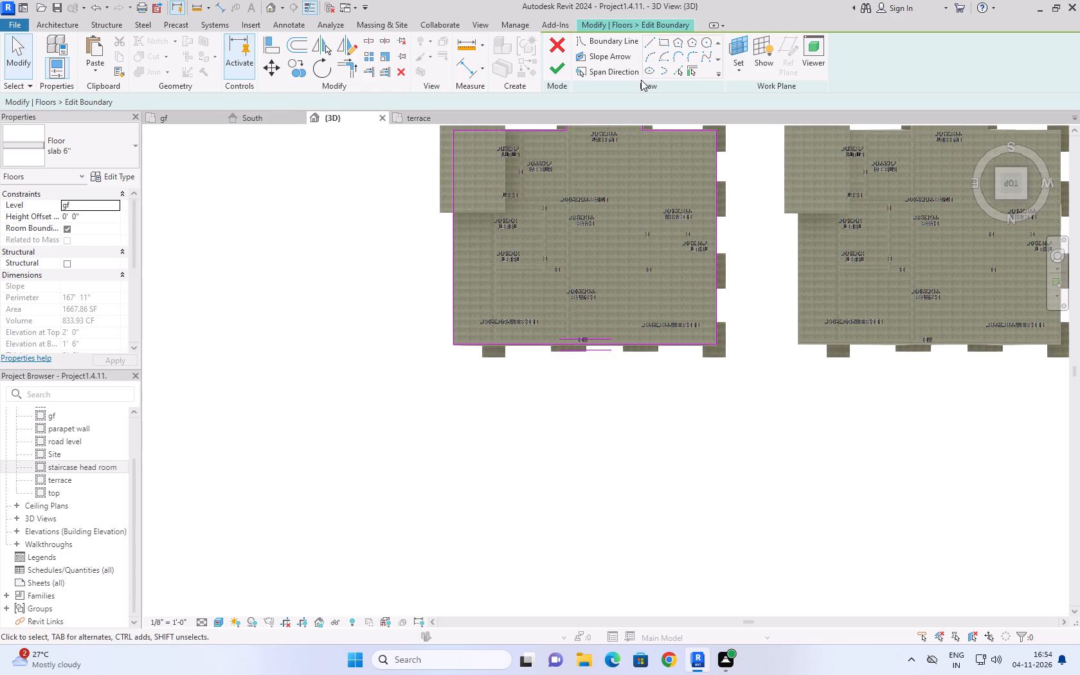
click(118, 205)
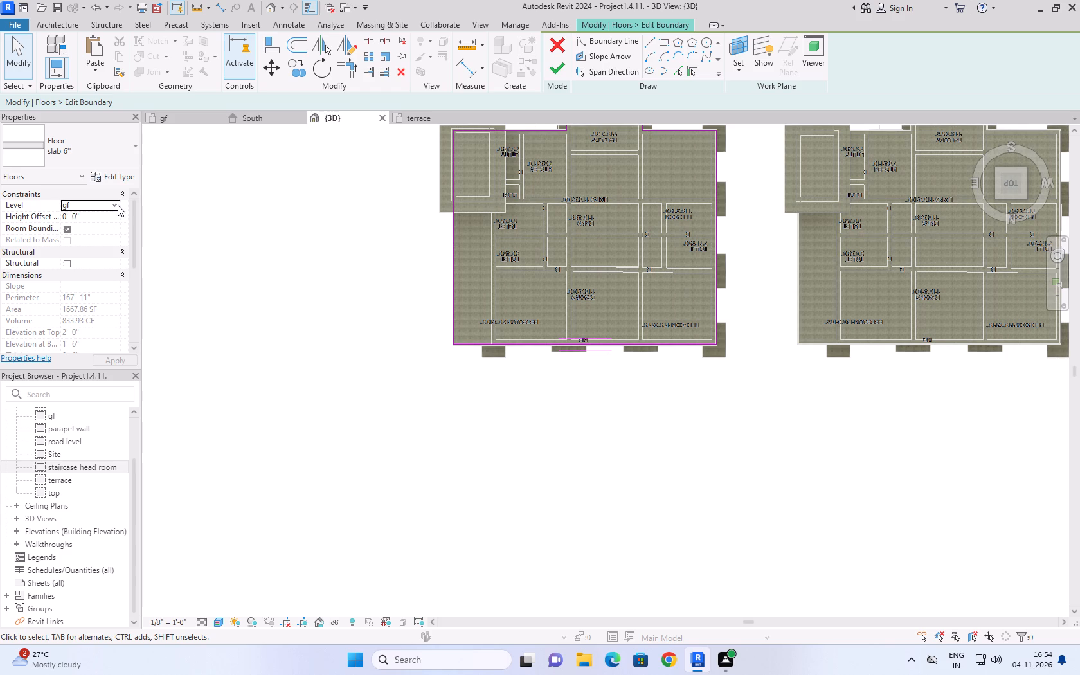
click(118, 205)
scroll(419, 415, down, 2)
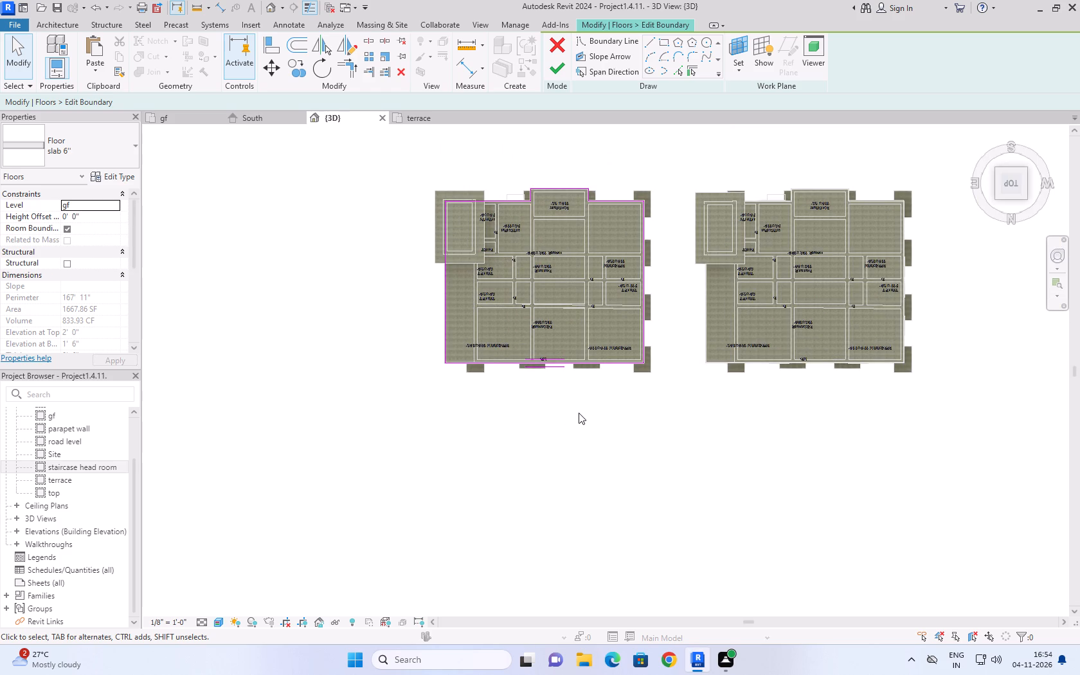
click(584, 364)
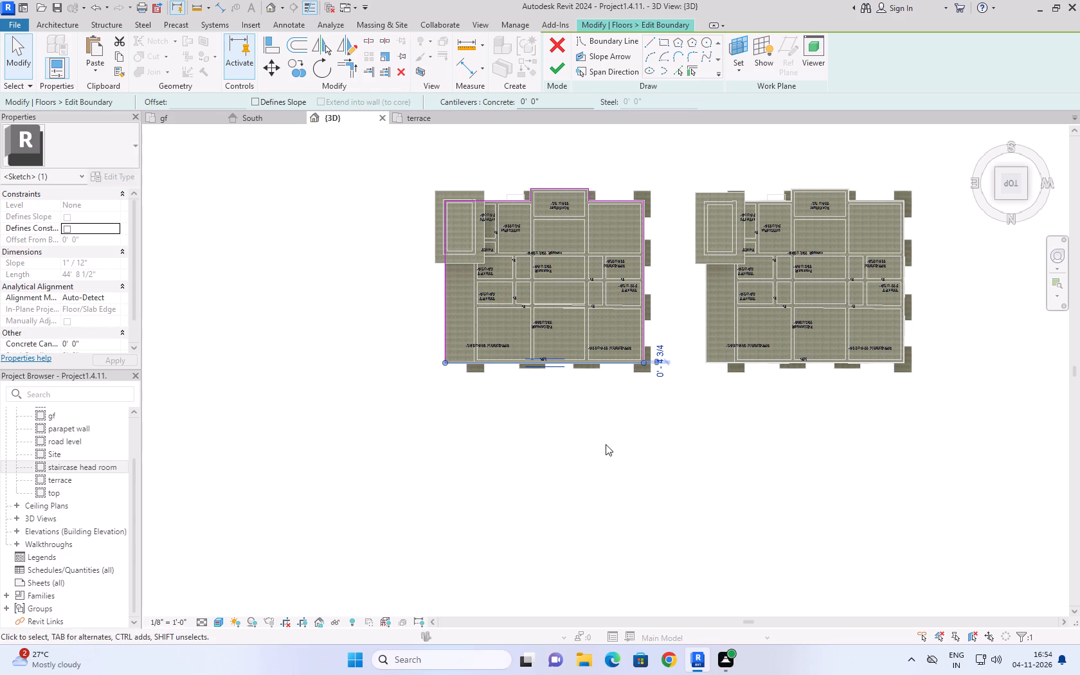
key(Down)
key(Down)
key(Down)
key(Down)
key(Down)
key(Down)
key(Down)
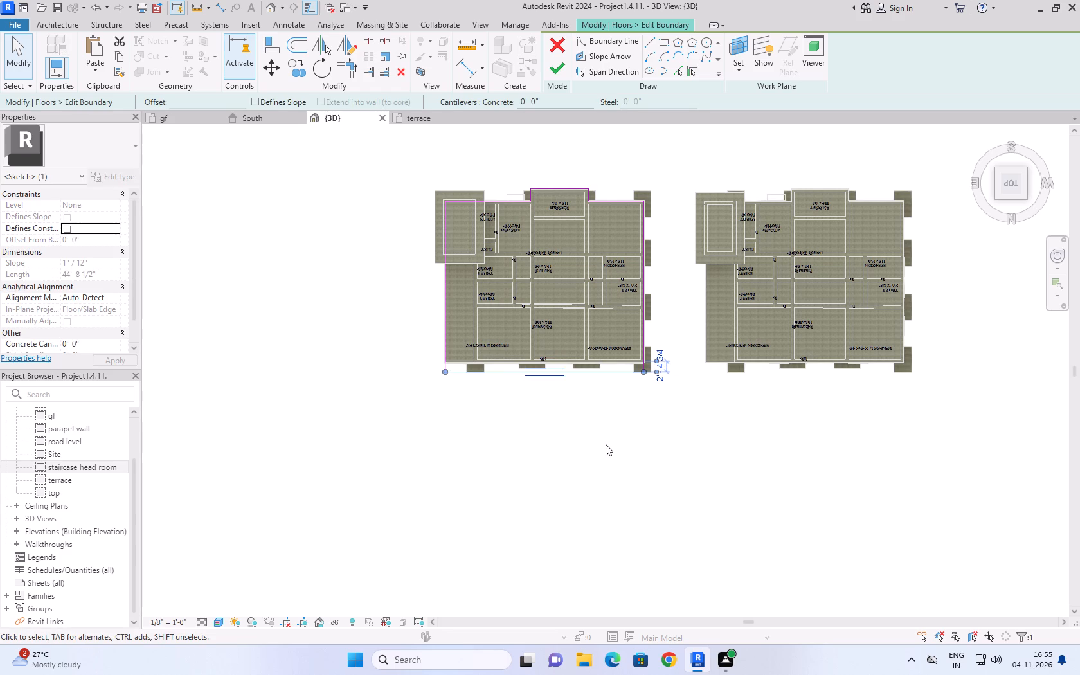
key(Down)
key(Down)
key(Down)
Set the gf slab's back edge distance to 7' and finish the boundary edit.
click(663, 375)
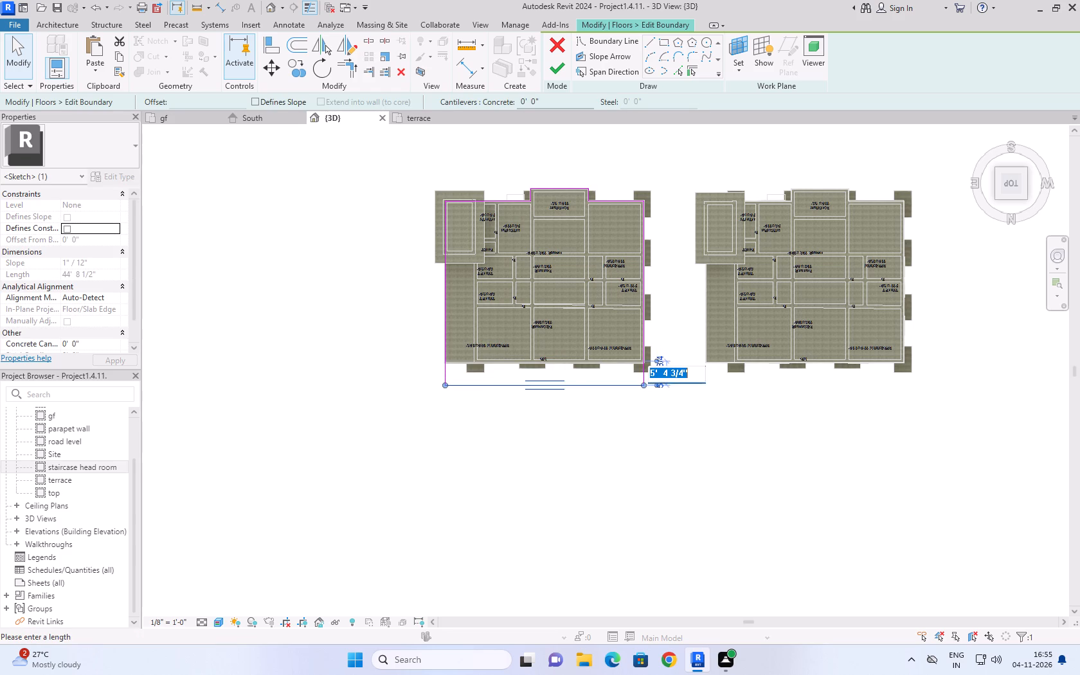
text(6')
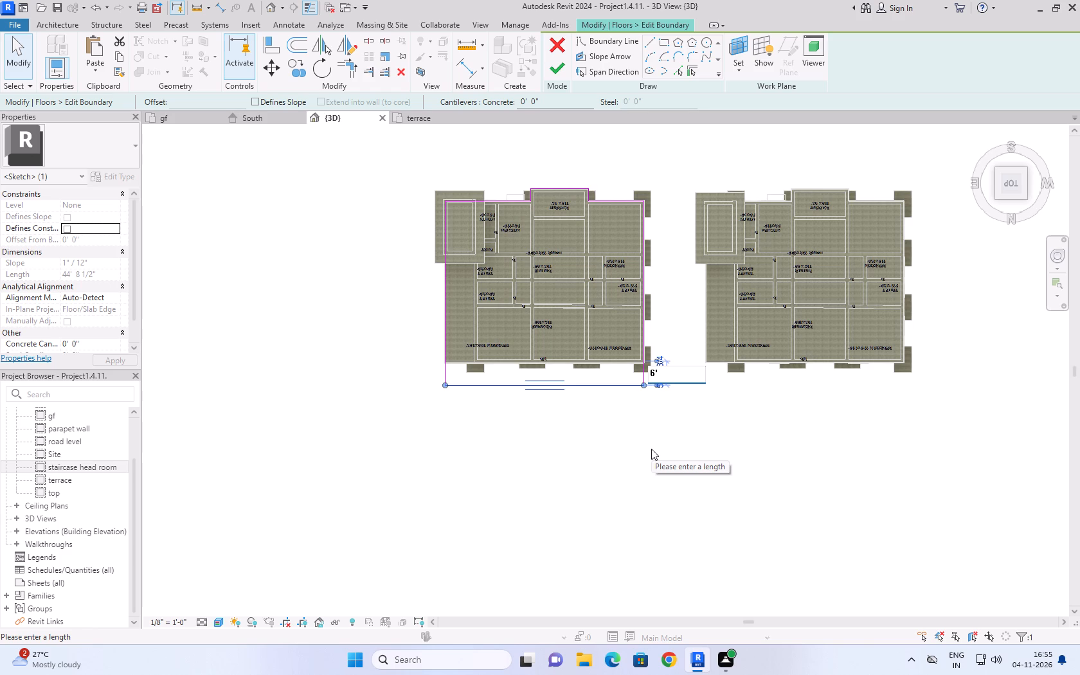
key(BackSpace)
key(BackSpace)
text(7')
click(654, 510)
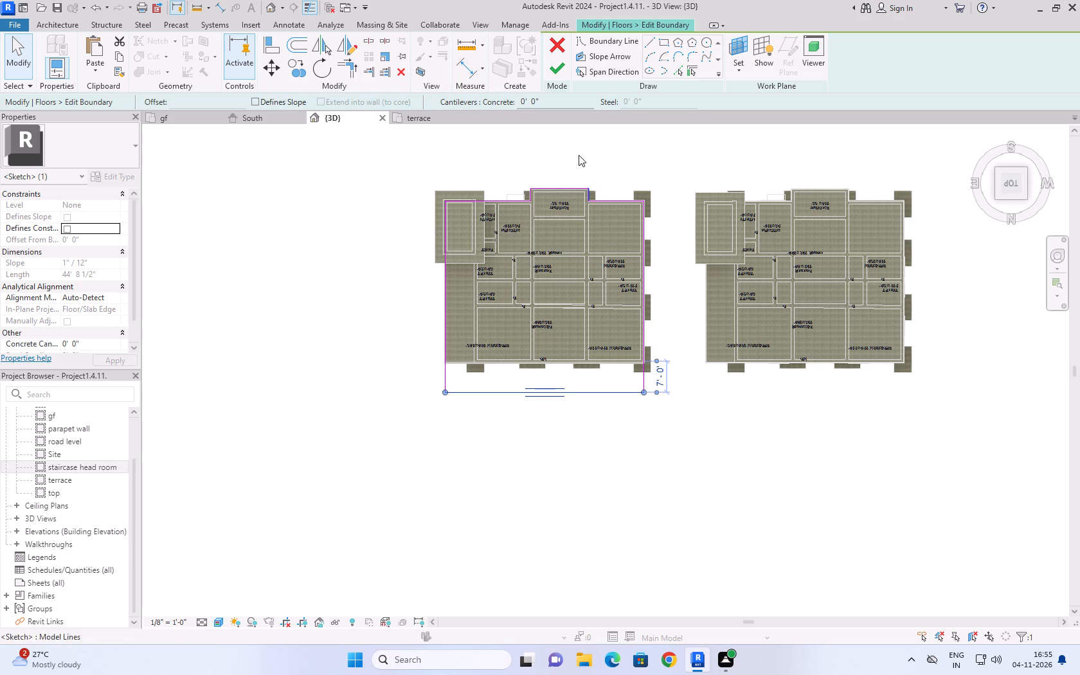
click(558, 67)
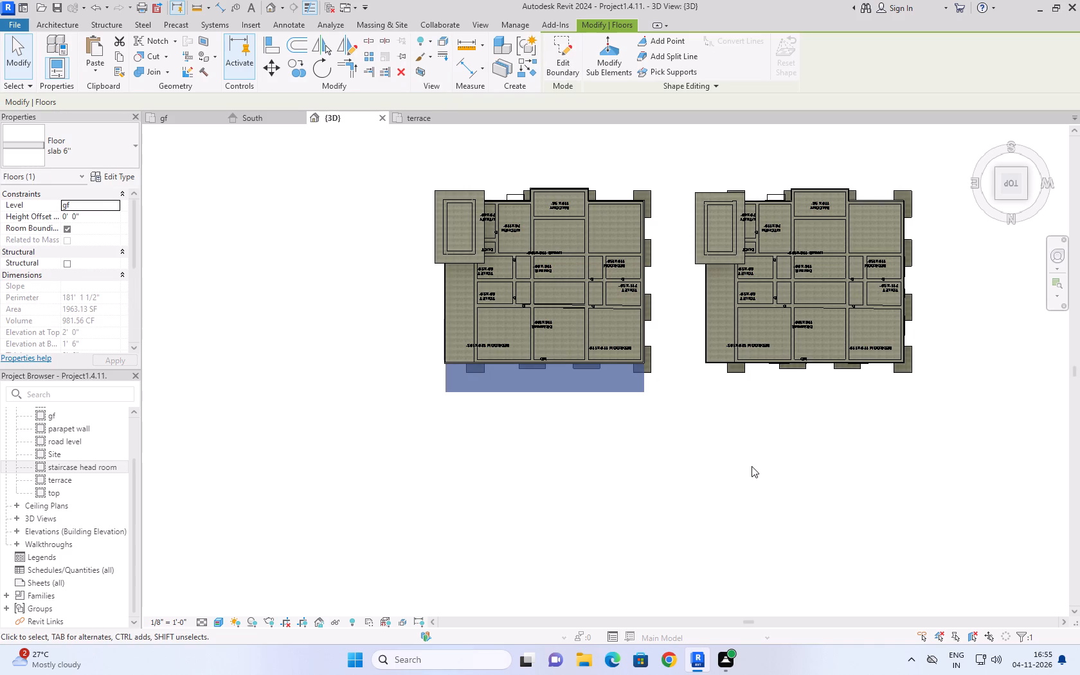
click(751, 466)
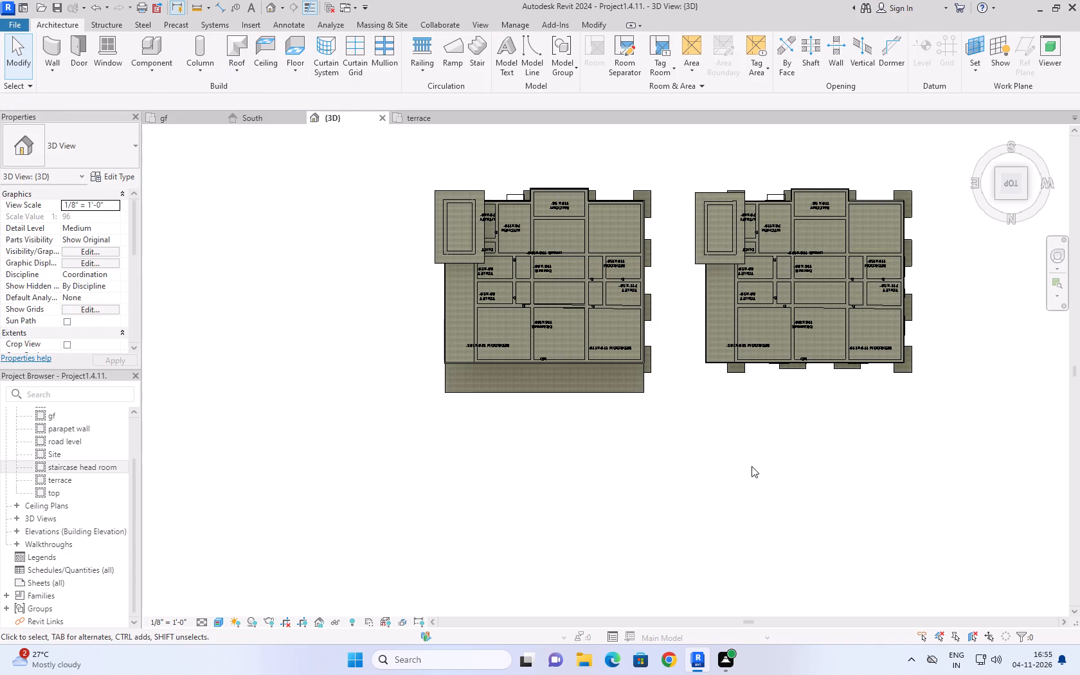
Examine the second building's extended gf slab in the 3D view, from the home orientation and around to the back.
click(723, 364)
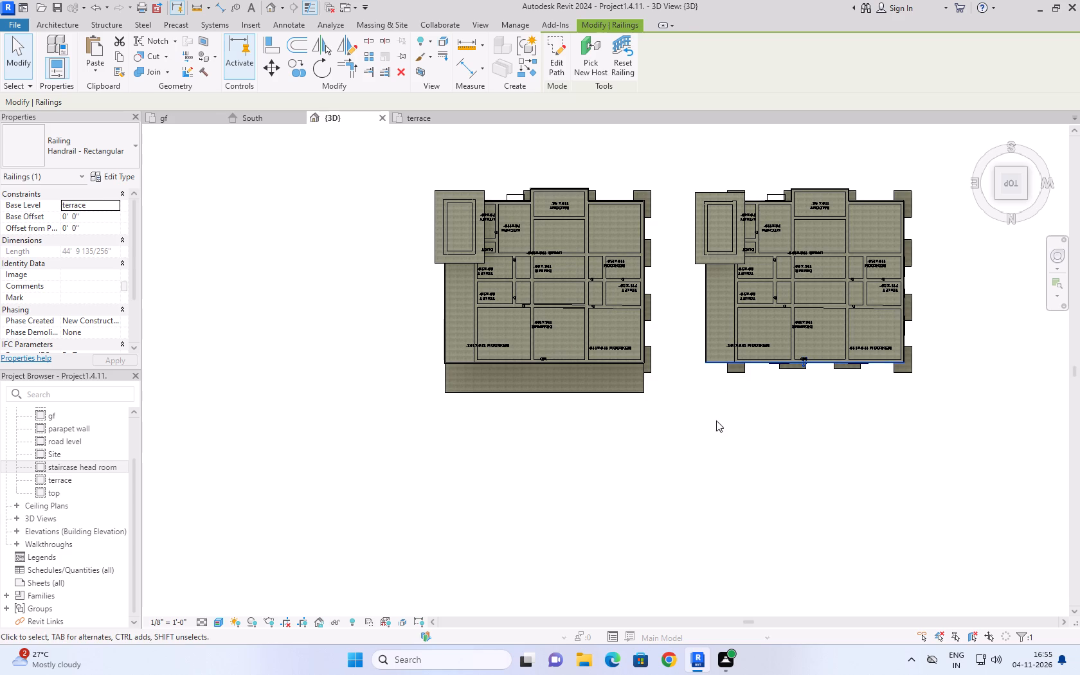
click(712, 448)
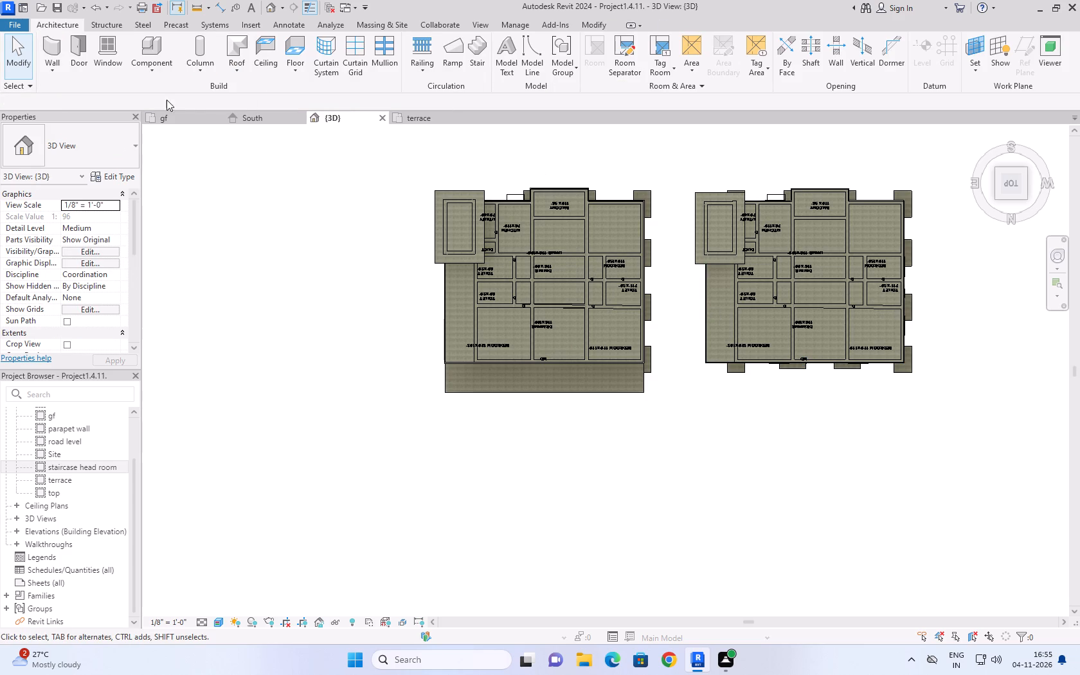
click(980, 137)
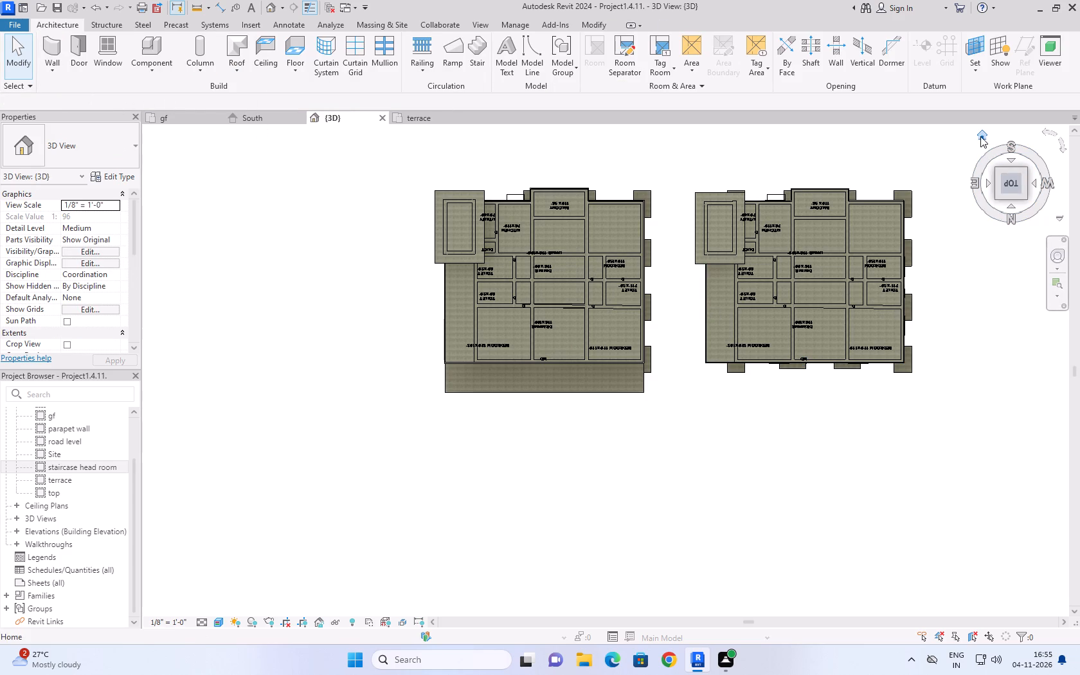
scroll(633, 510, up, 5)
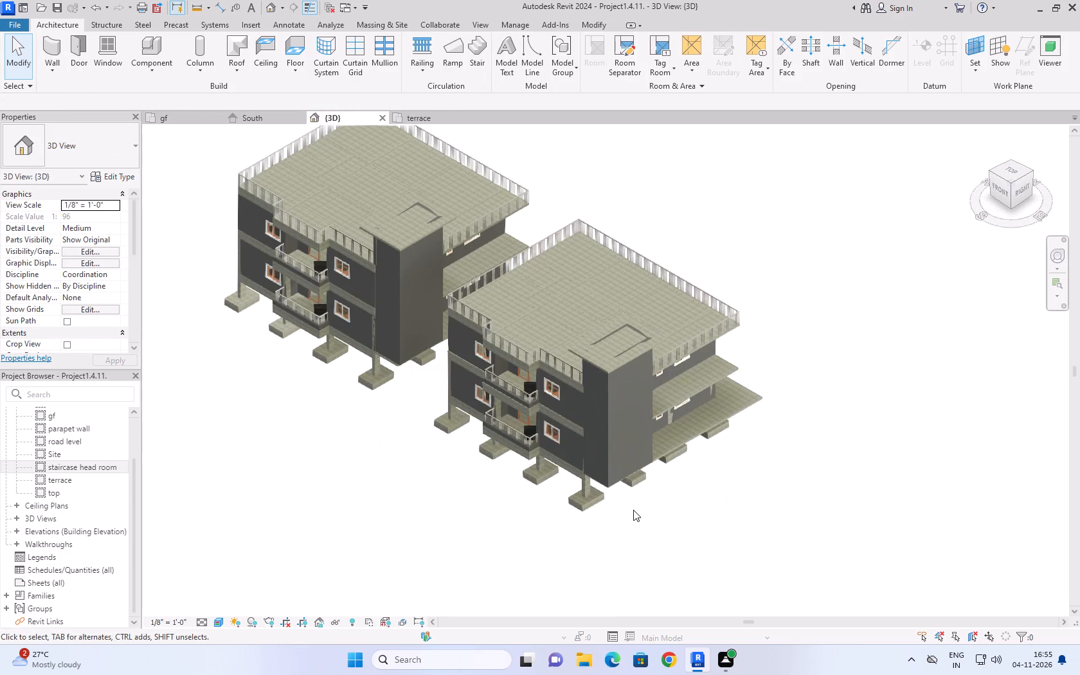
shift+middle_drag(884, 319, 811, 355)
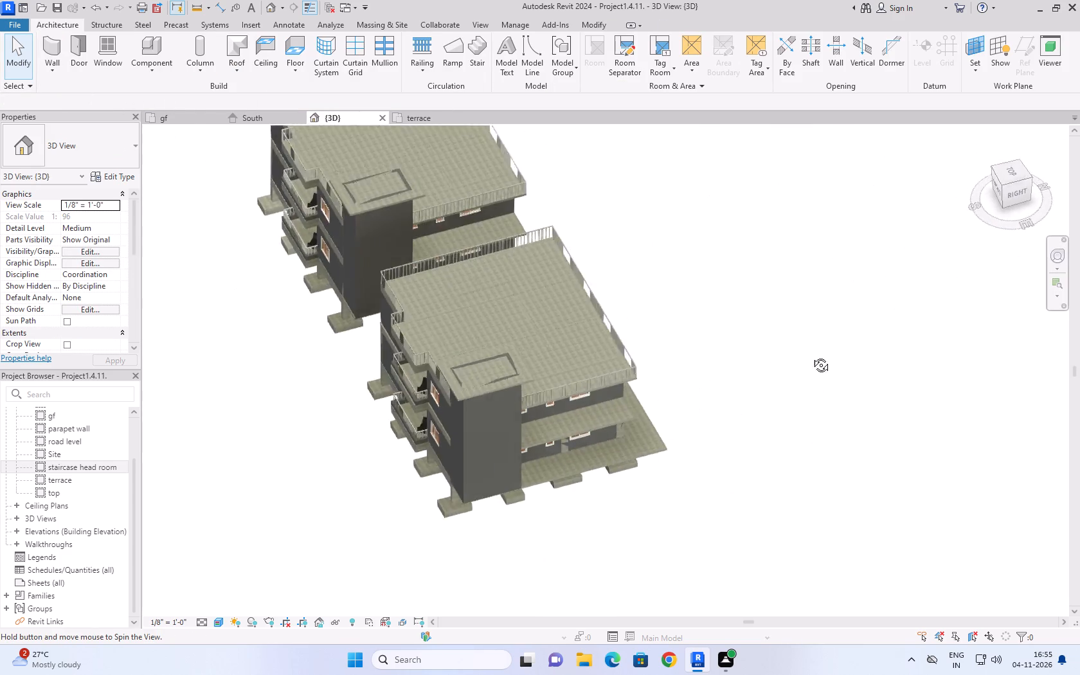
shift+middle_drag(811, 355, 672, 279)
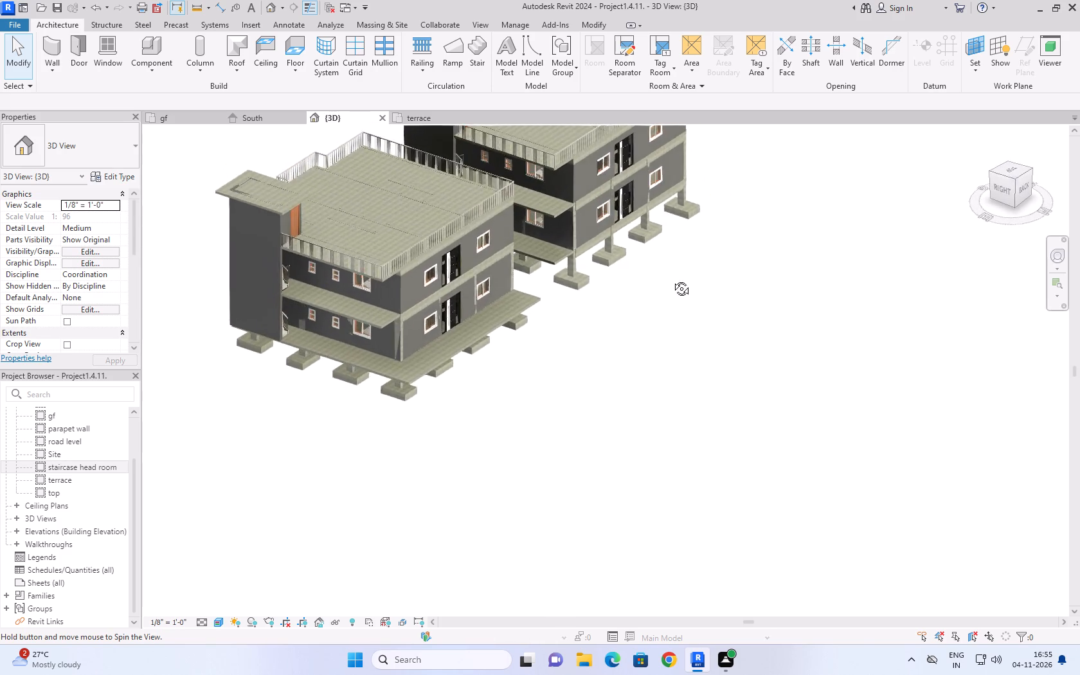
shift+middle_drag(672, 279, 739, 312)
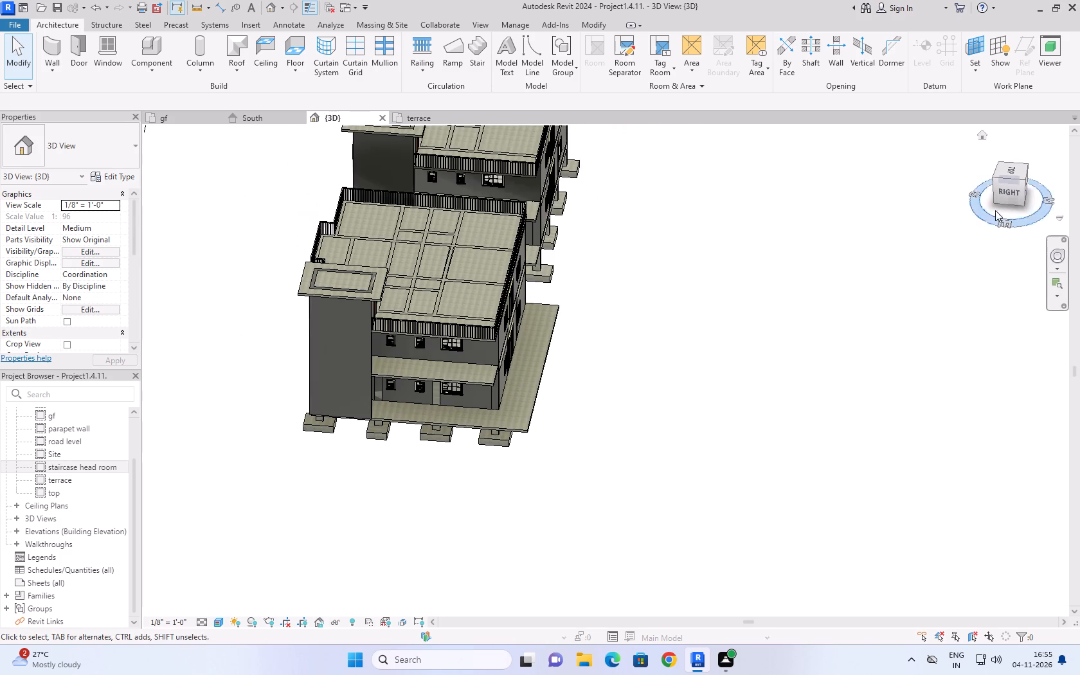
Align the second building's first-floor slab back edge with the extended gf slab's outer edge, working in the 3D right view.
click(1006, 192)
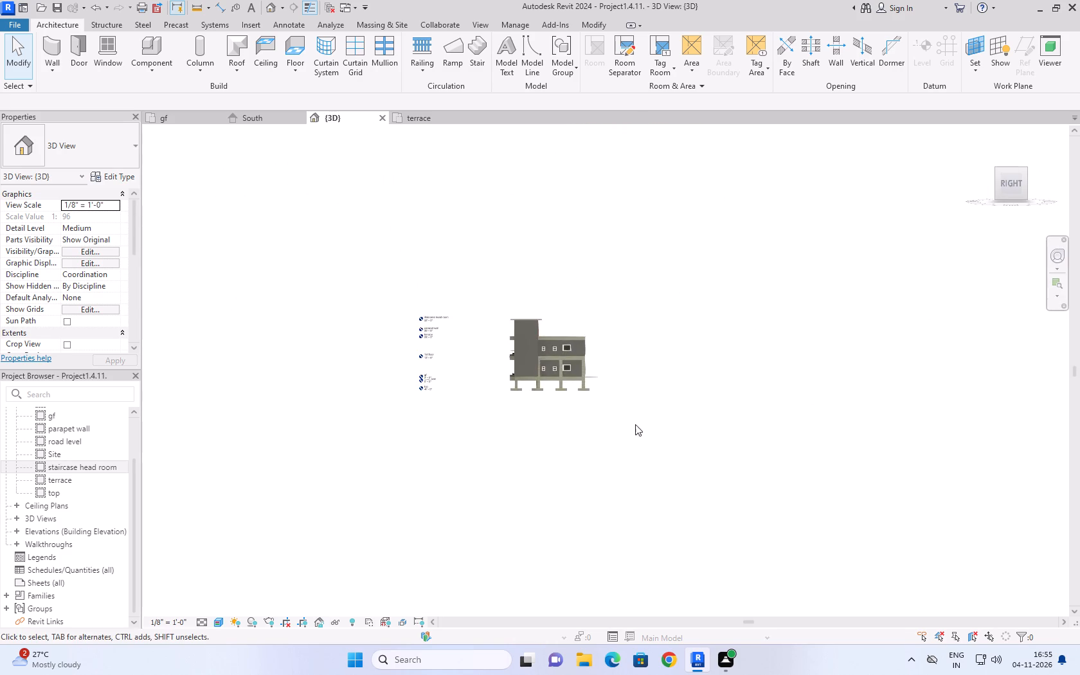
scroll(579, 359, up, 4)
scroll(624, 435, up, 8)
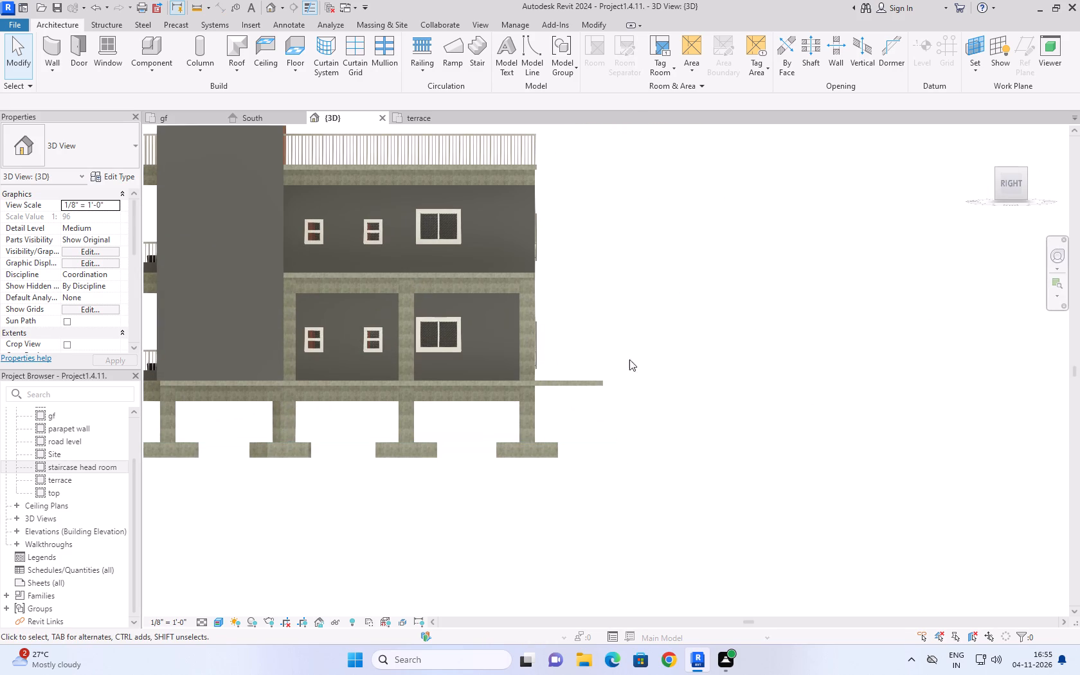
scroll(613, 366, up, 4)
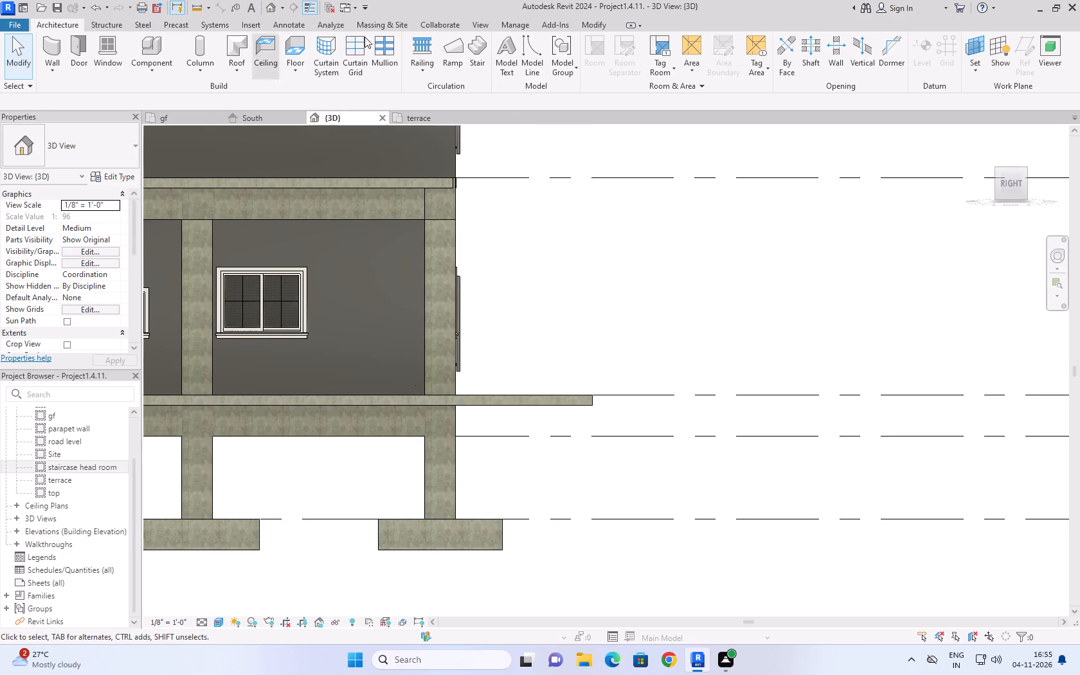
click(597, 29)
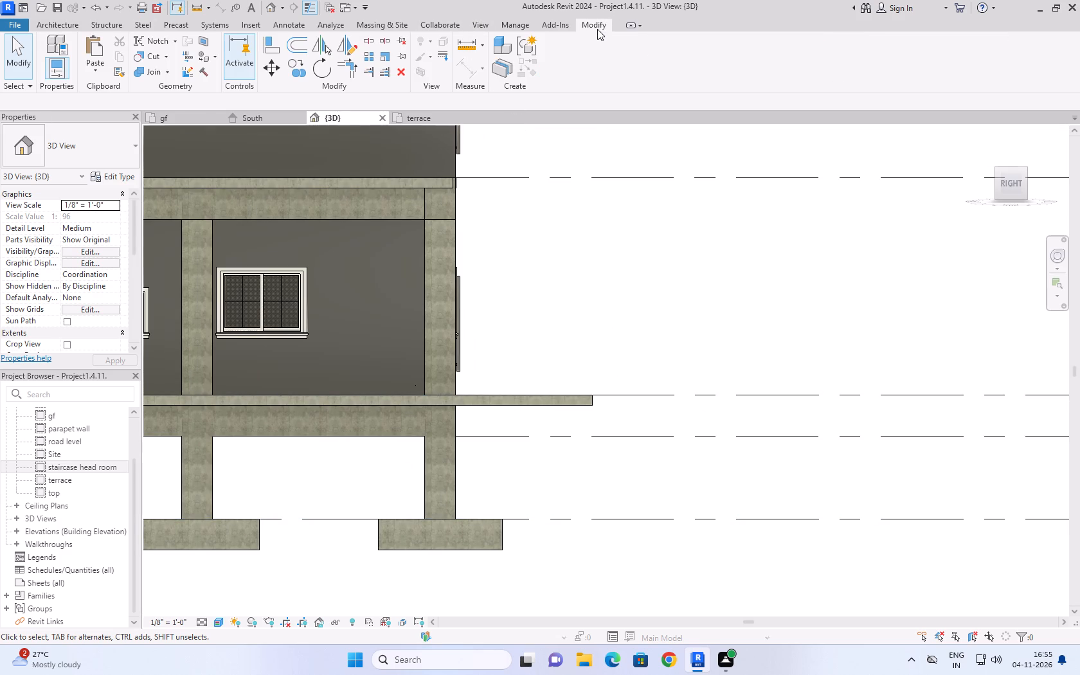
click(273, 46)
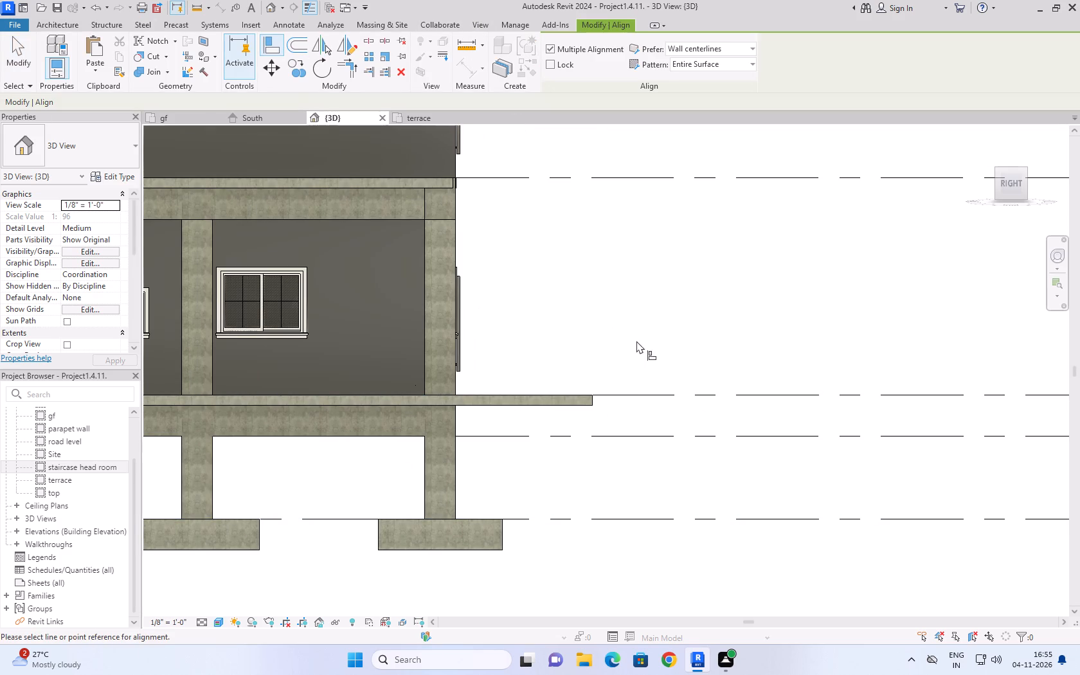
scroll(616, 375, up, 4)
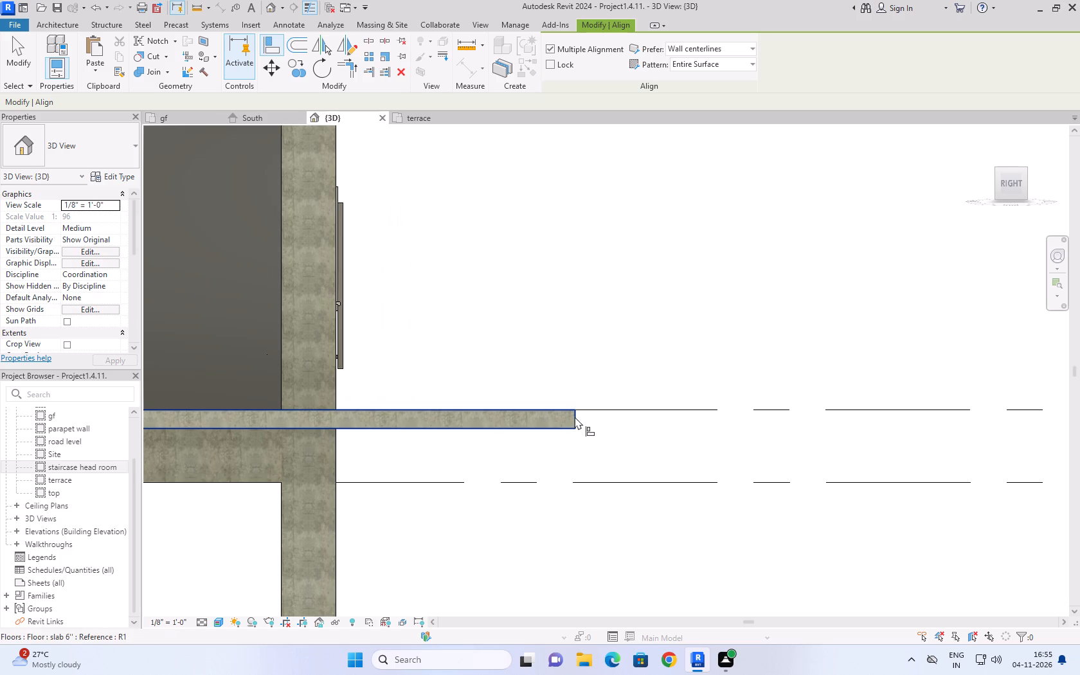
click(577, 417)
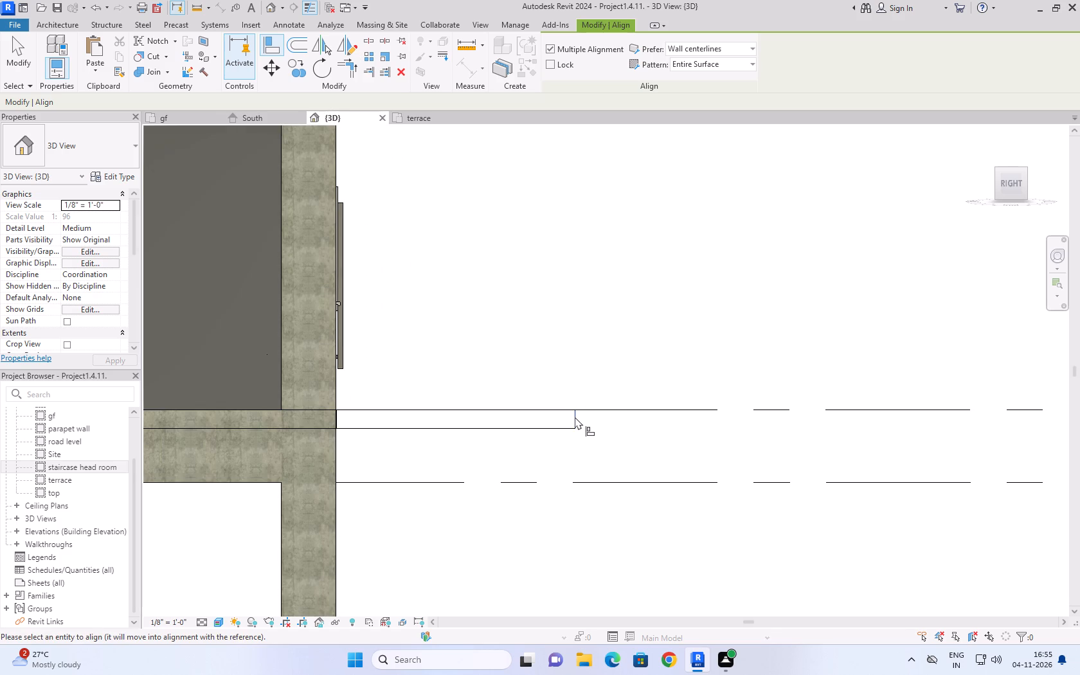
scroll(611, 375, down, 9)
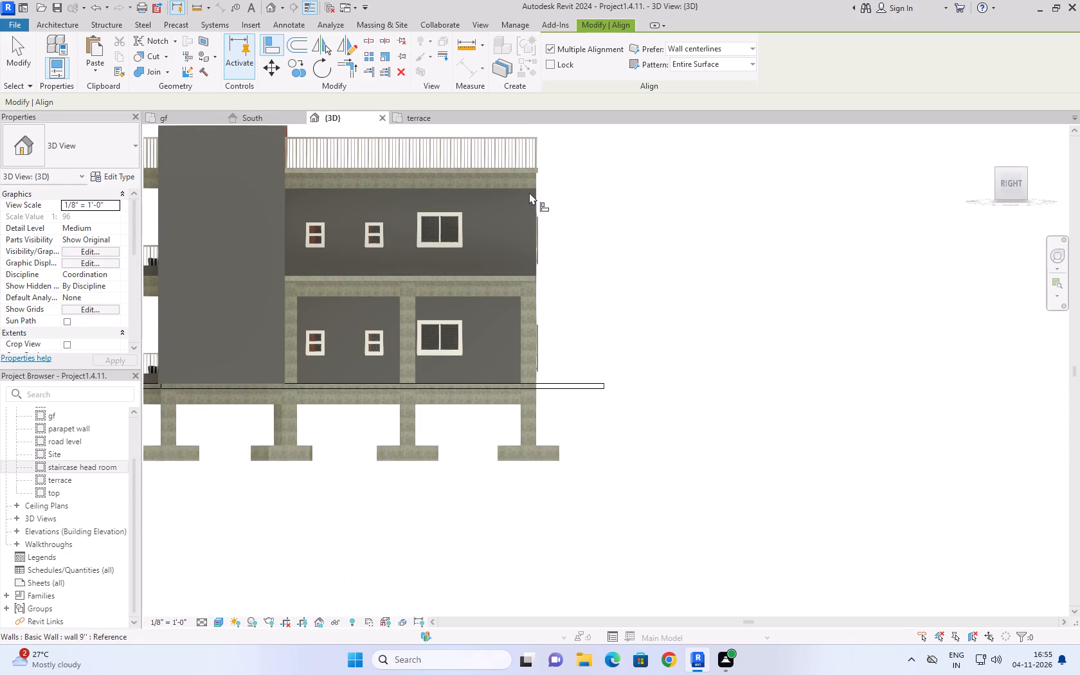
scroll(559, 198, up, 3)
scroll(510, 327, up, 8)
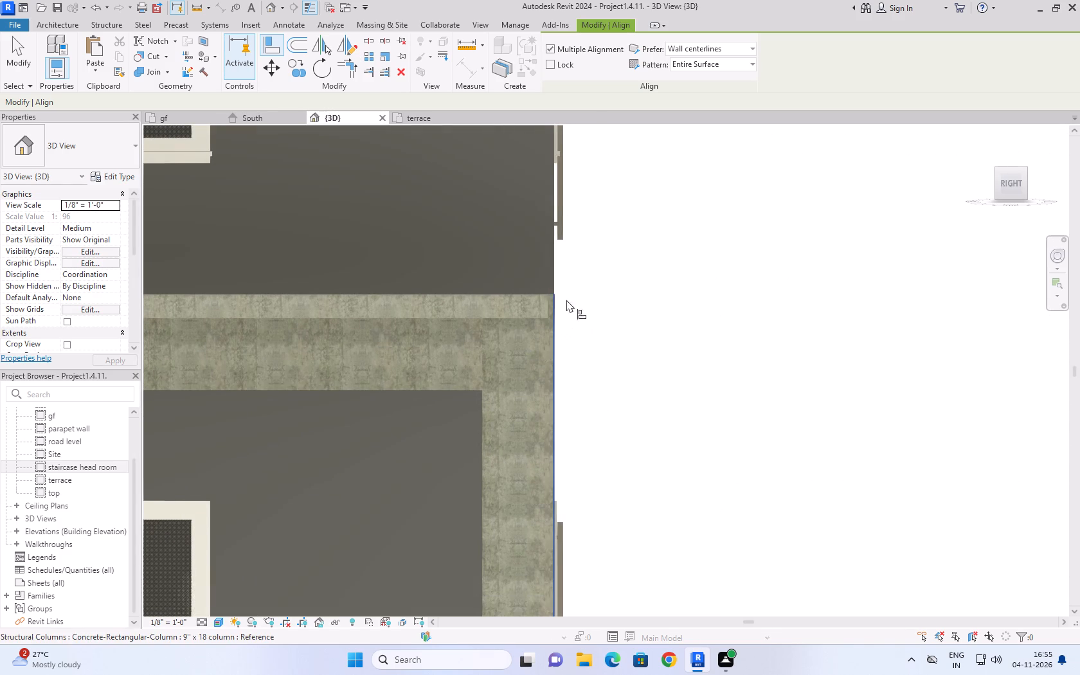
scroll(544, 300, up, 5)
click(551, 303)
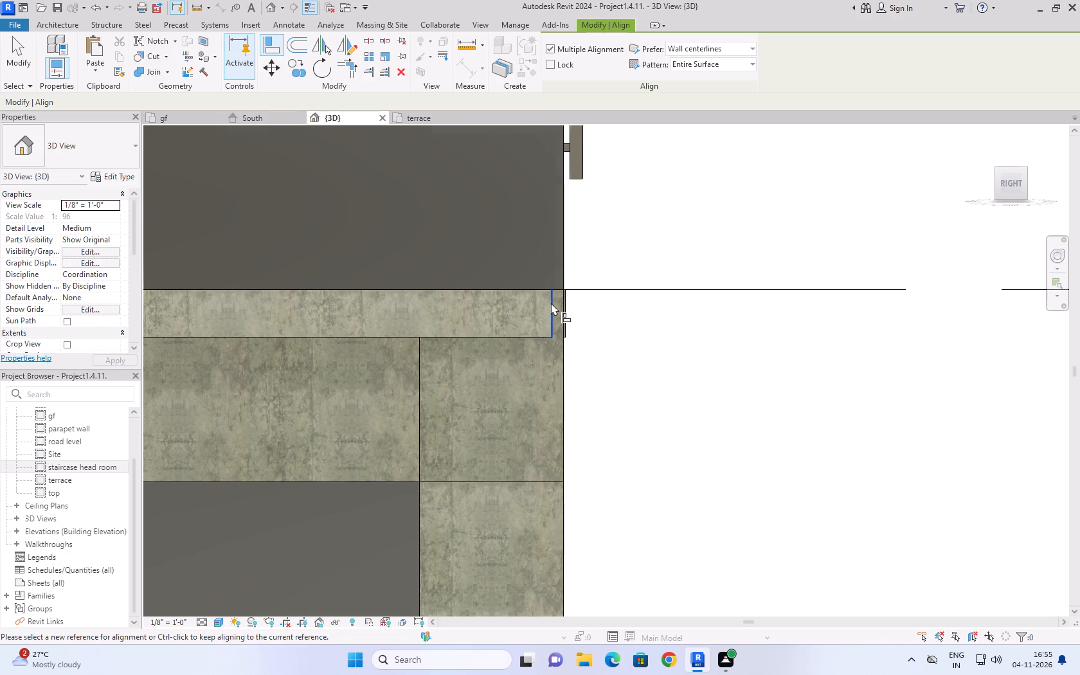
scroll(747, 347, down, 10)
scroll(836, 462, down, 5)
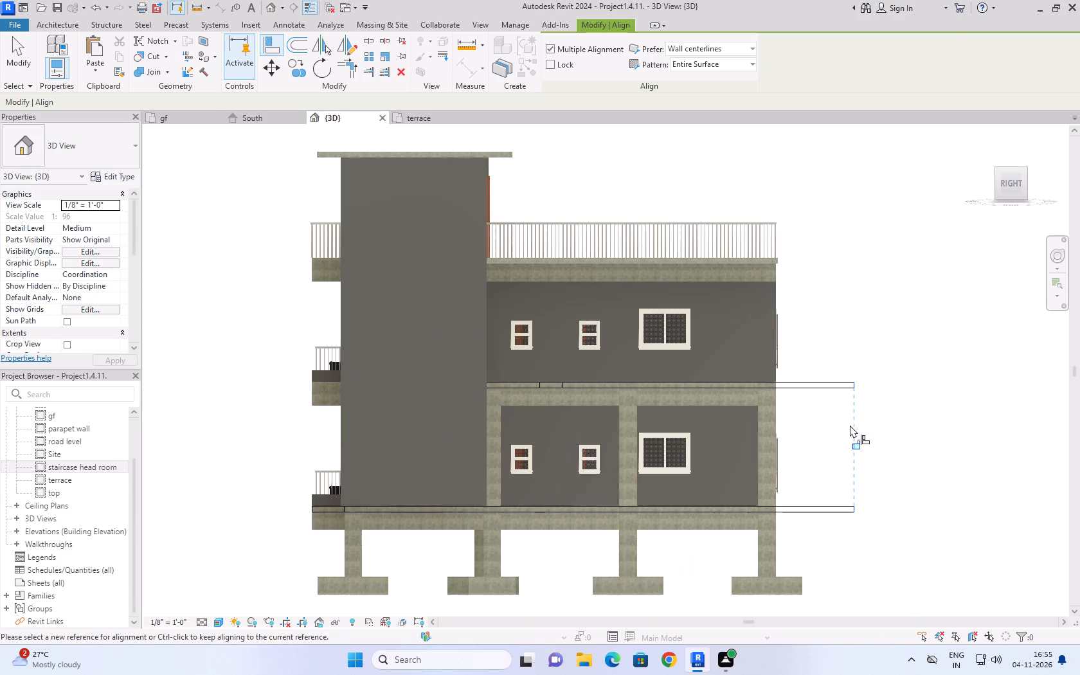
scroll(780, 265, up, 5)
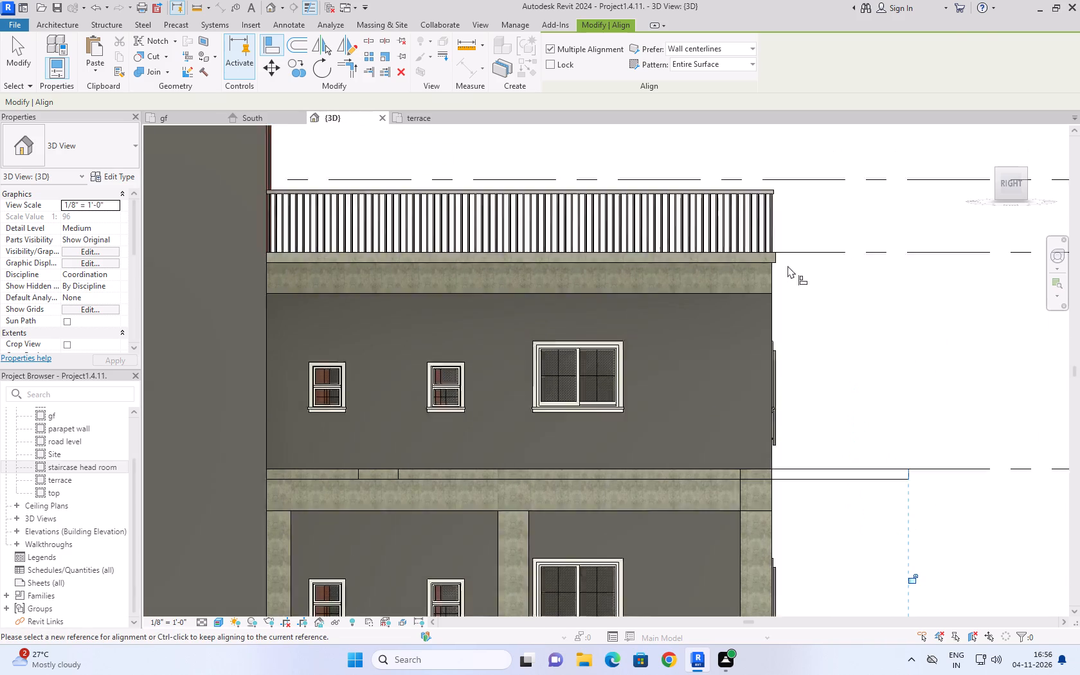
Align the second building's terrace slab back edge with the extended lower slabs' outer edge.
scroll(788, 265, up, 6)
click(758, 242)
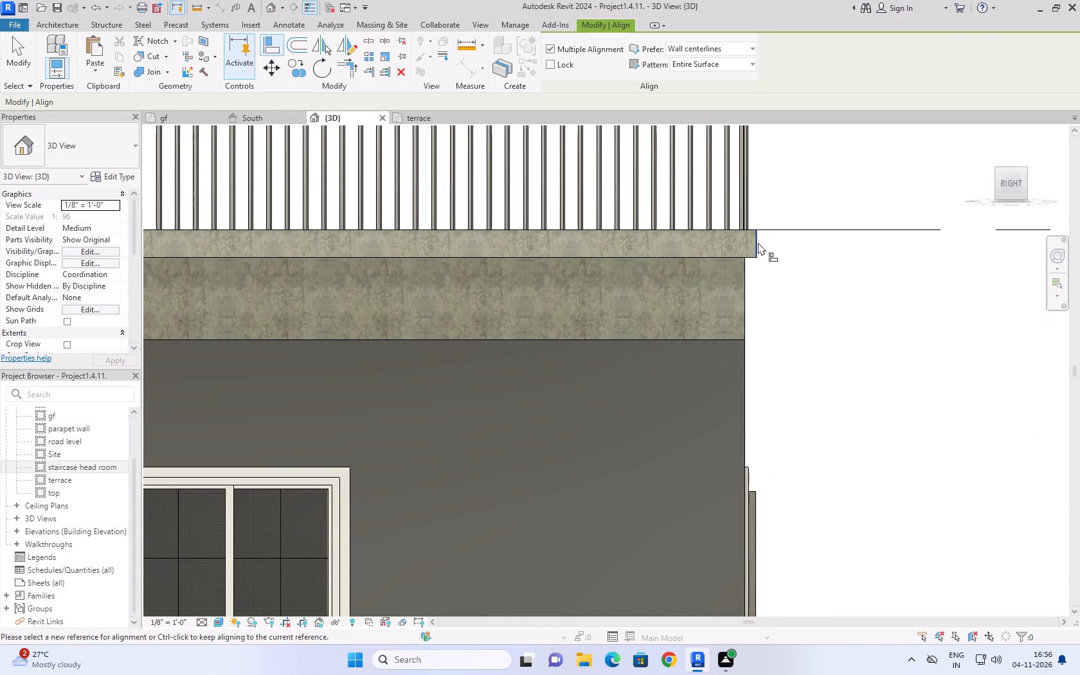
scroll(795, 305, down, 9)
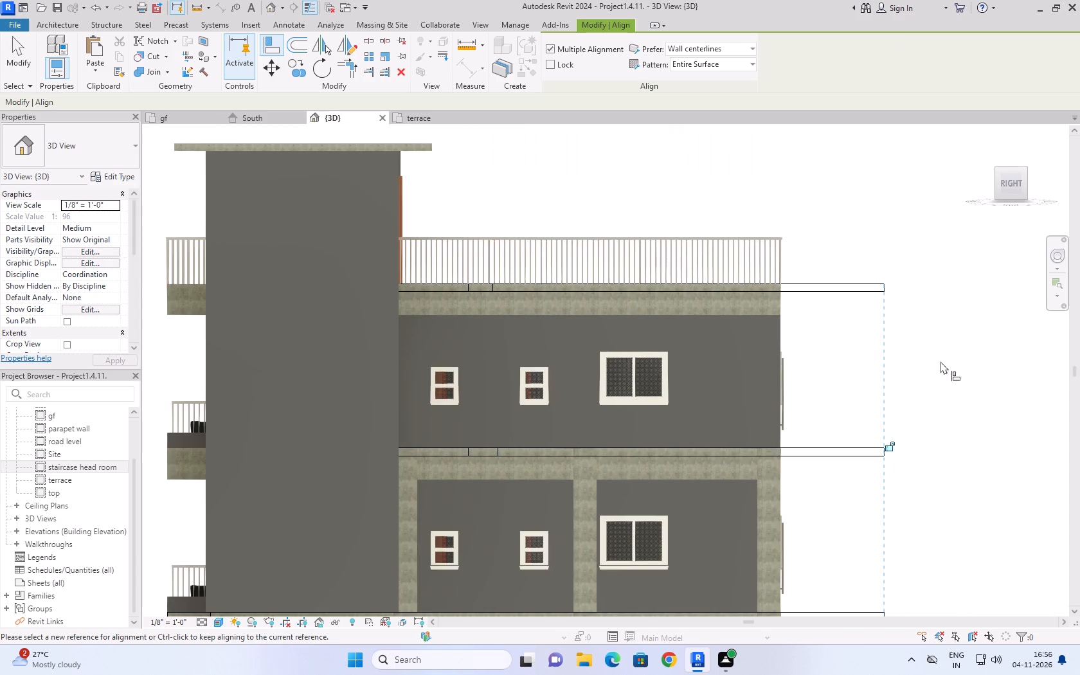
click(14, 49)
Examine the second building's extended back slabs in 3D, from the home orientation around to the back and right sides.
scroll(446, 193, down, 8)
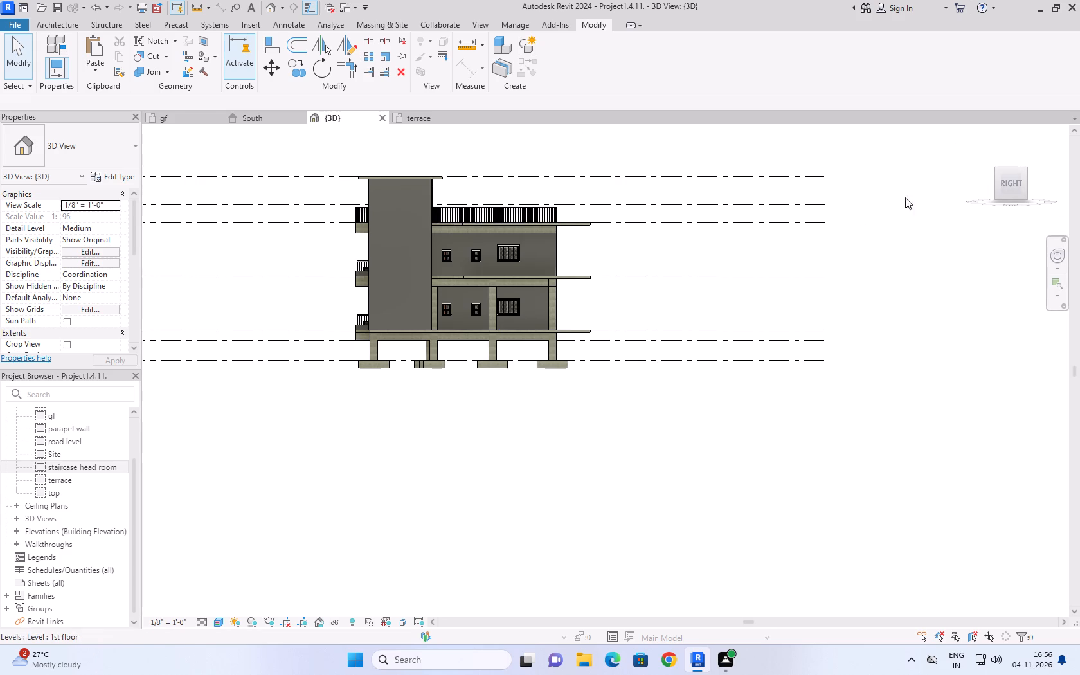
click(984, 135)
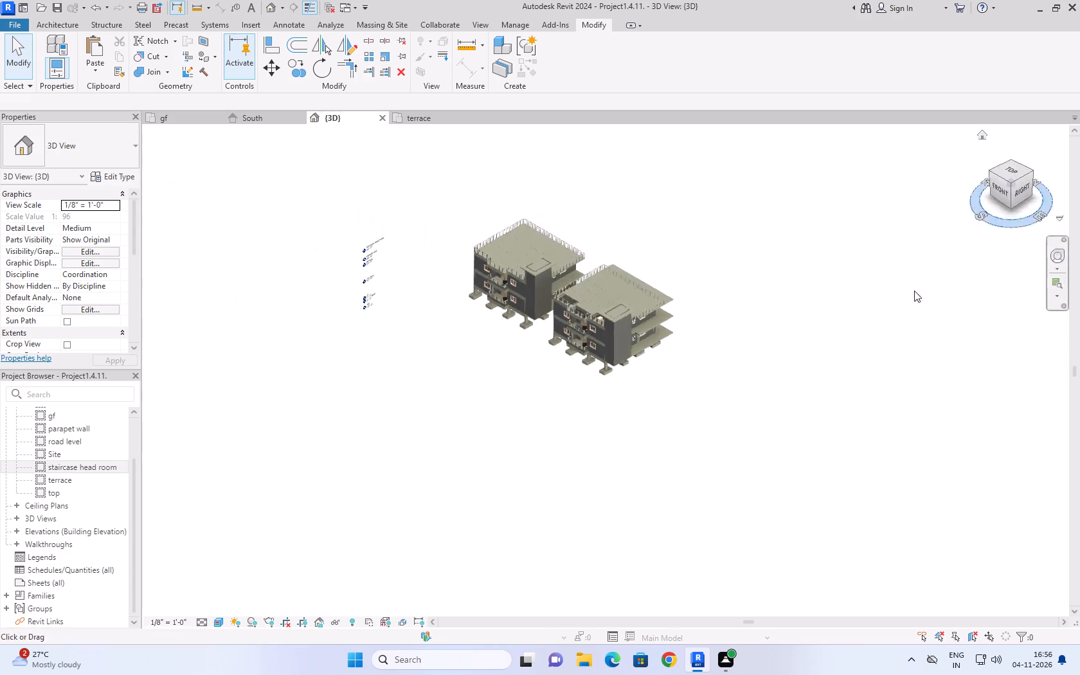
shift+middle_drag(831, 260, 623, 136)
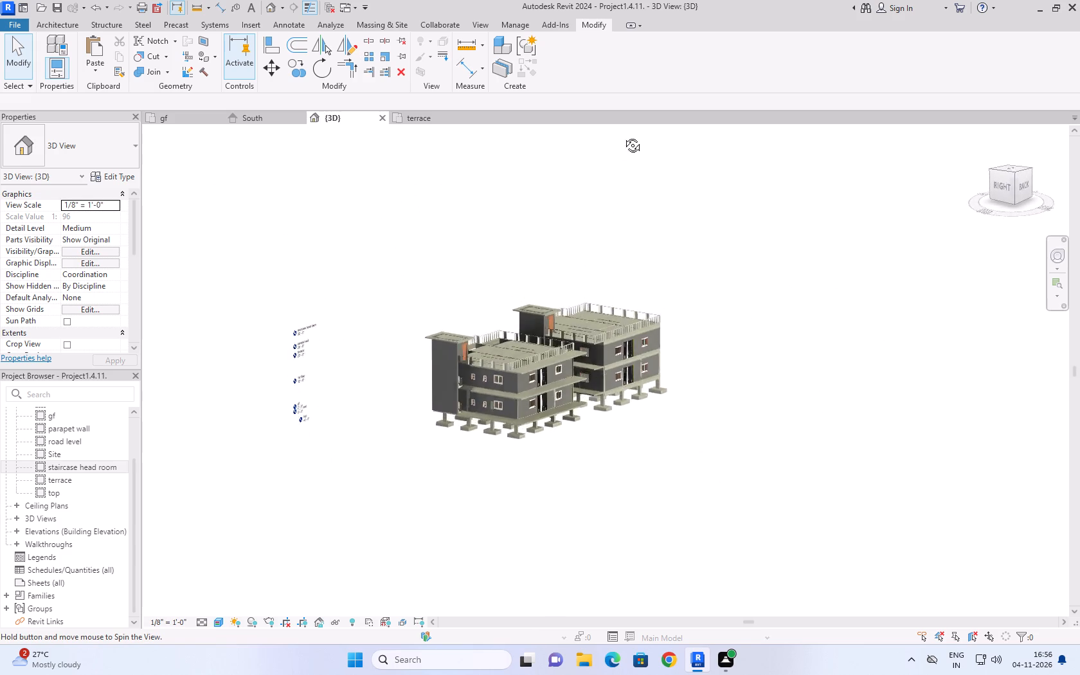
shift+middle_drag(623, 136, 643, 121)
scroll(561, 349, up, 9)
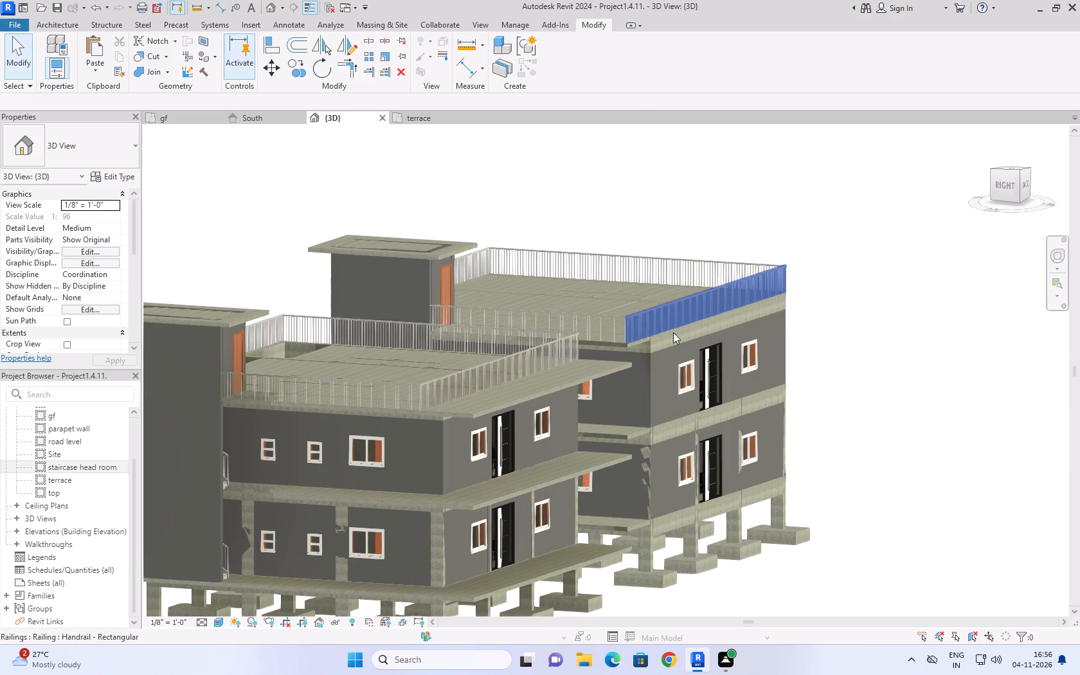
shift+middle_drag(876, 396, 843, 408)
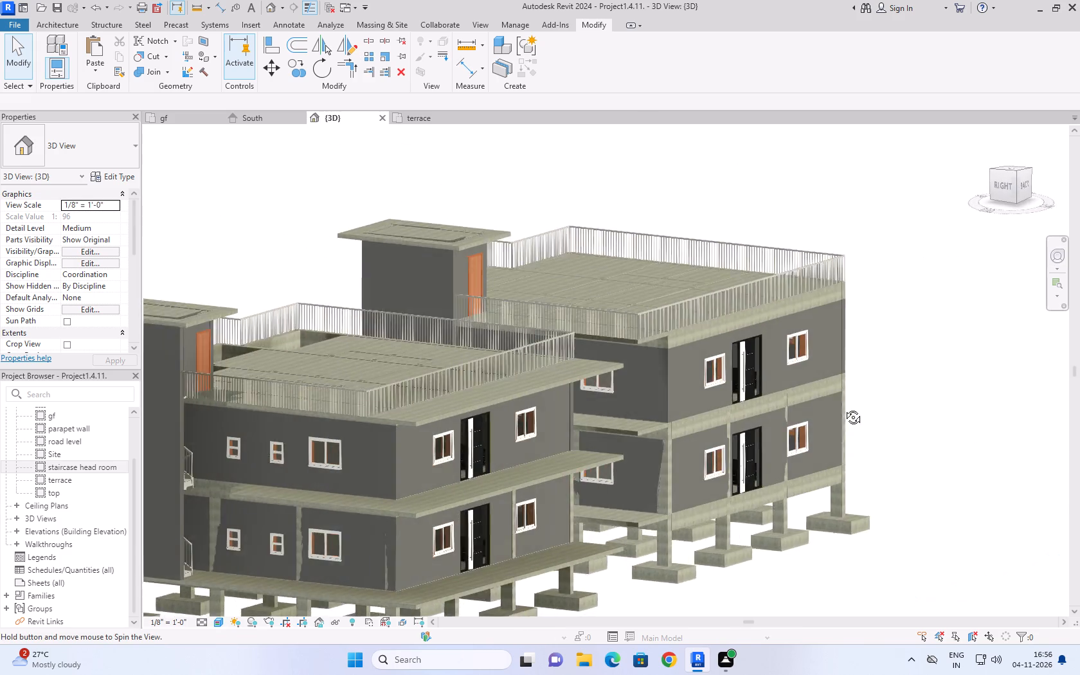
shift+middle_drag(843, 408, 685, 435)
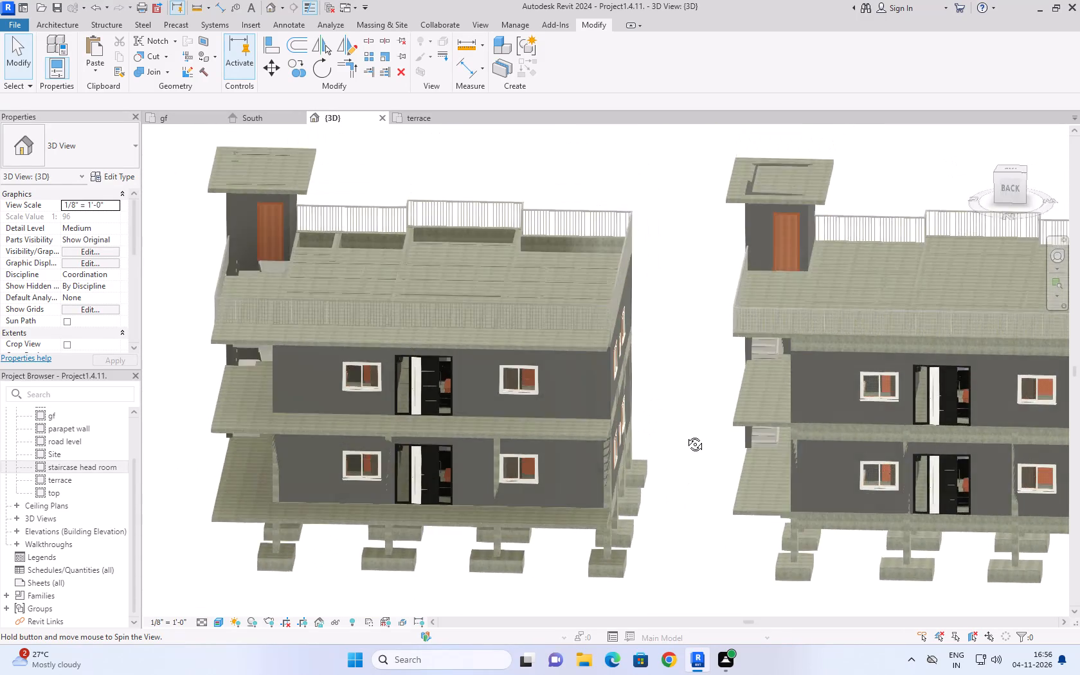
shift+middle_drag(685, 435, 956, 433)
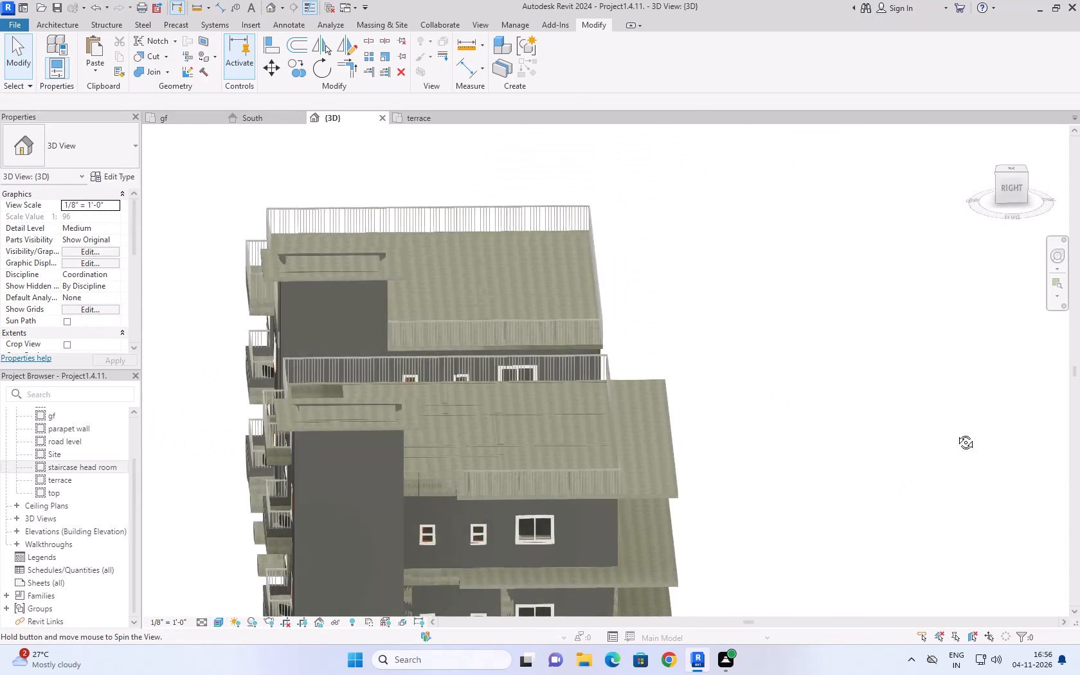
shift+middle_drag(956, 433, 945, 474)
shift+scroll(976, 437, up, 1)
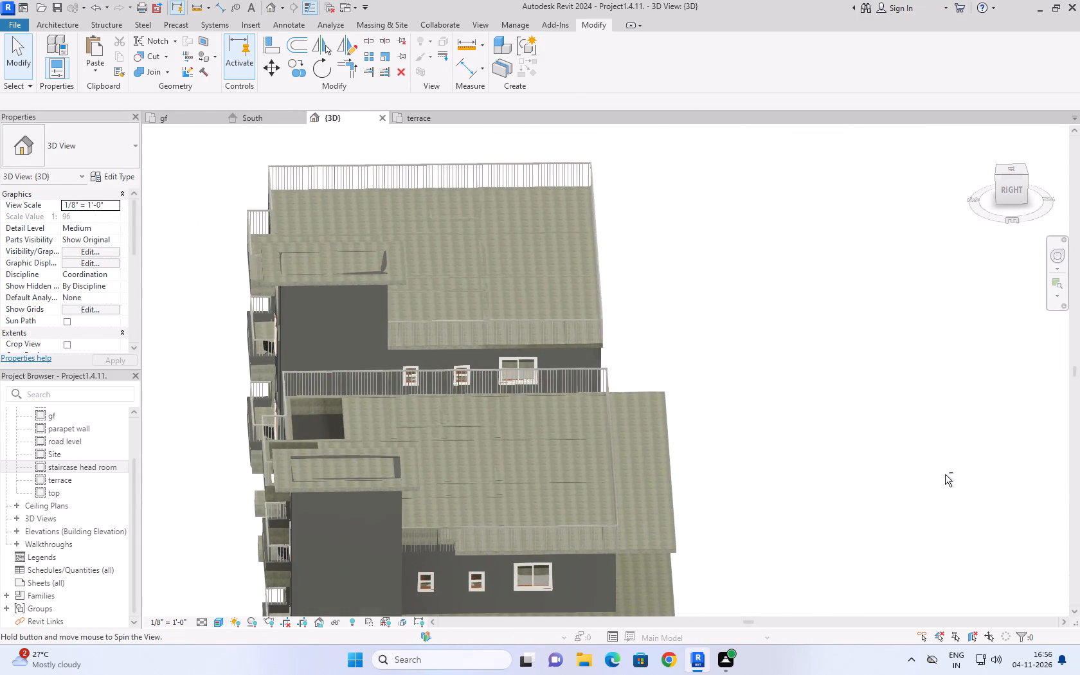